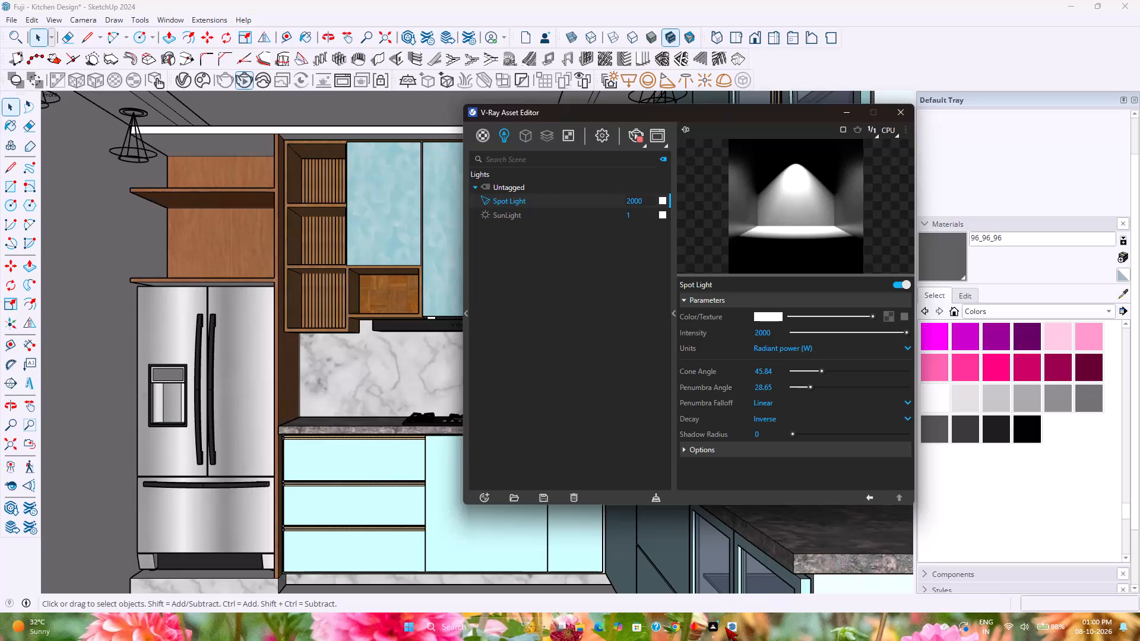
Check the kitchen render and set the Spot Light's intensity to 1000.
left_click(750, 588)
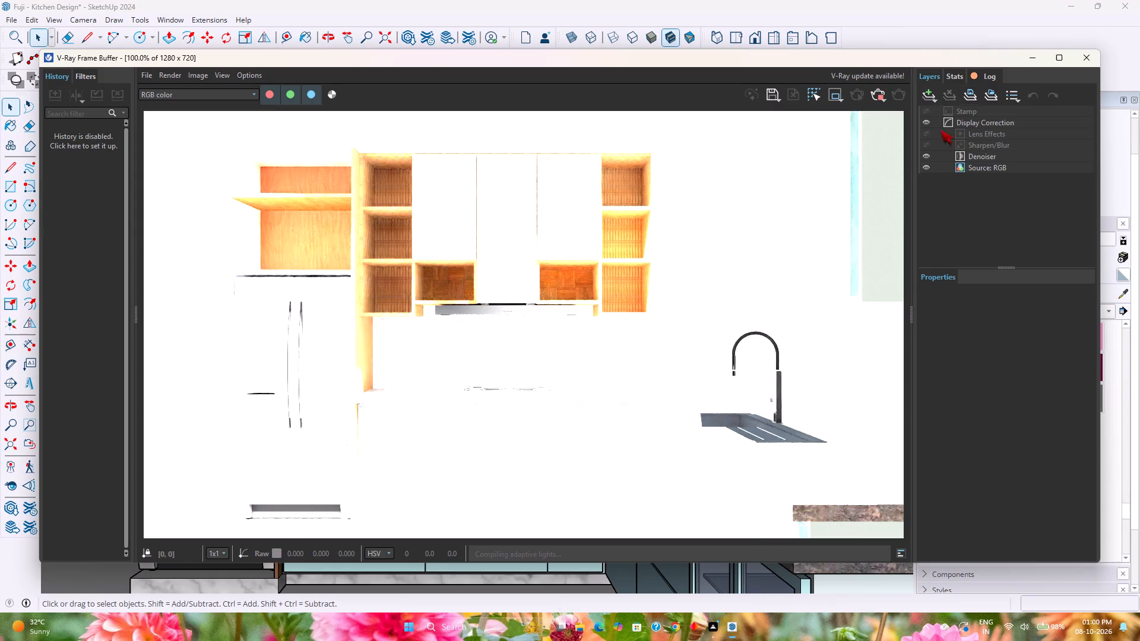
left_click(1024, 52)
scroll(810, 373, "up", 1)
left_click(778, 333)
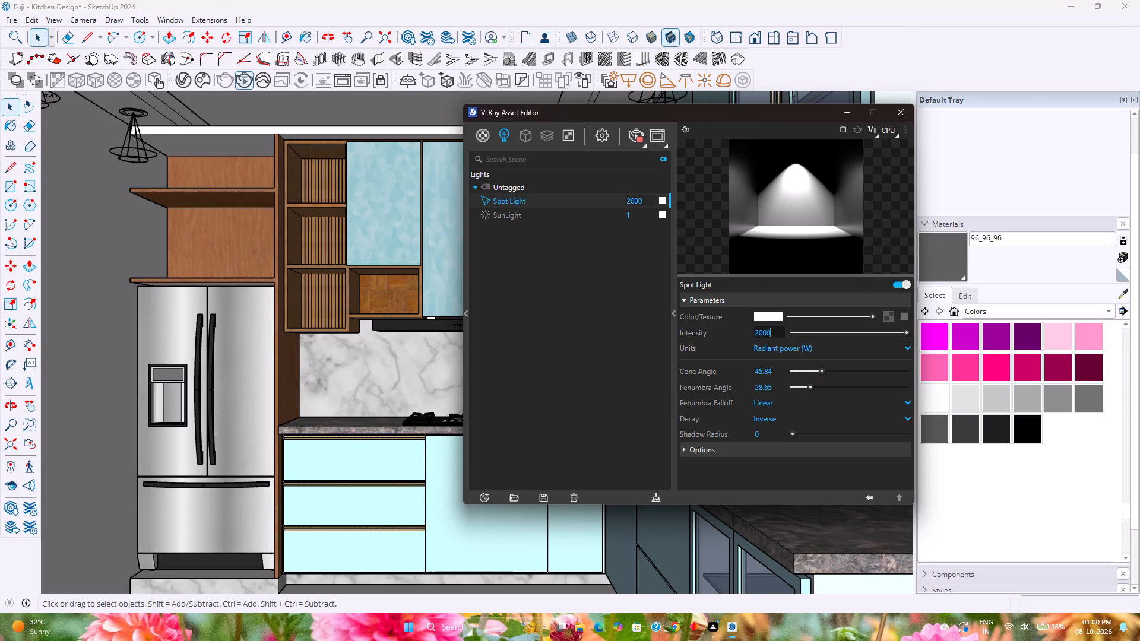
left_click(778, 333)
type("1000")
key("Return")
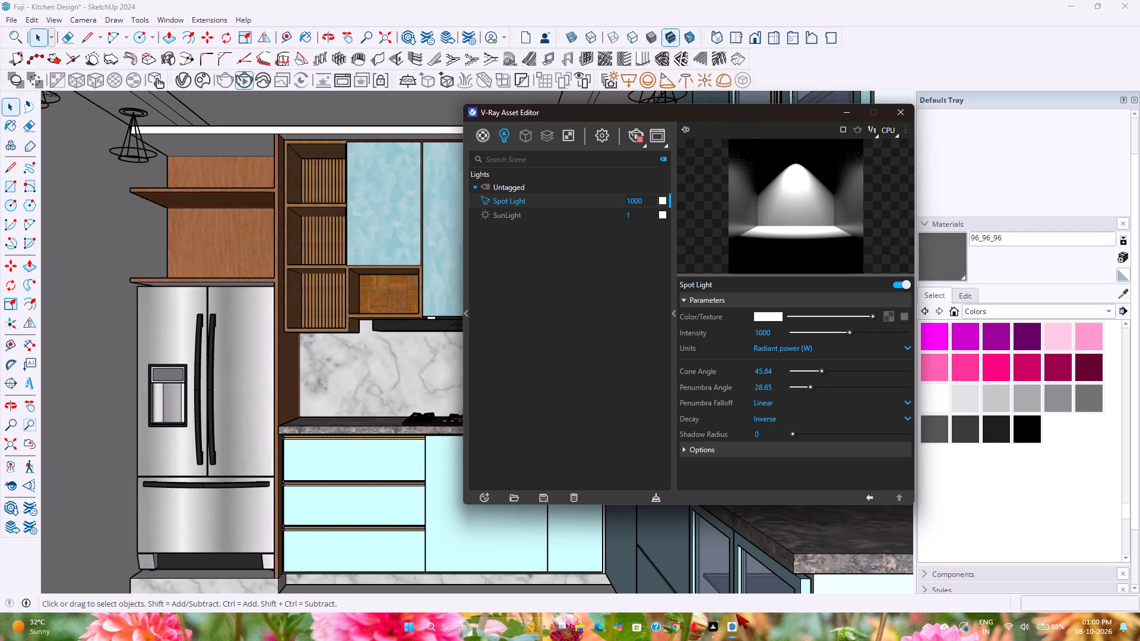
Stop and restart the kitchen render in the V-Ray Frame Buffer, and return to the Asset Editor.
left_click(756, 591)
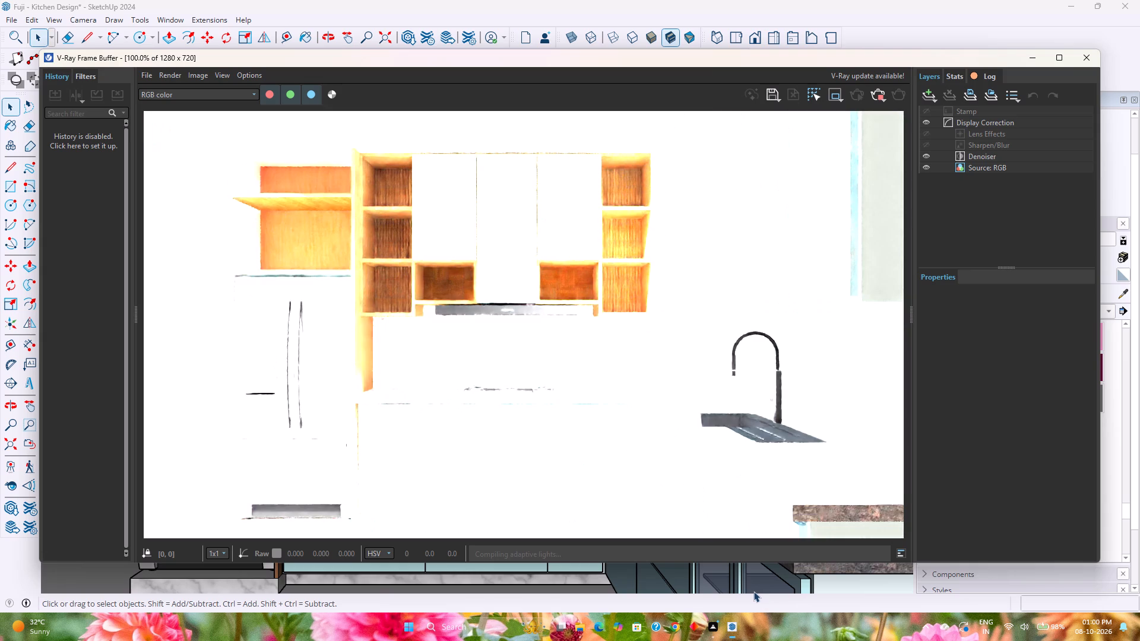
left_click(882, 100)
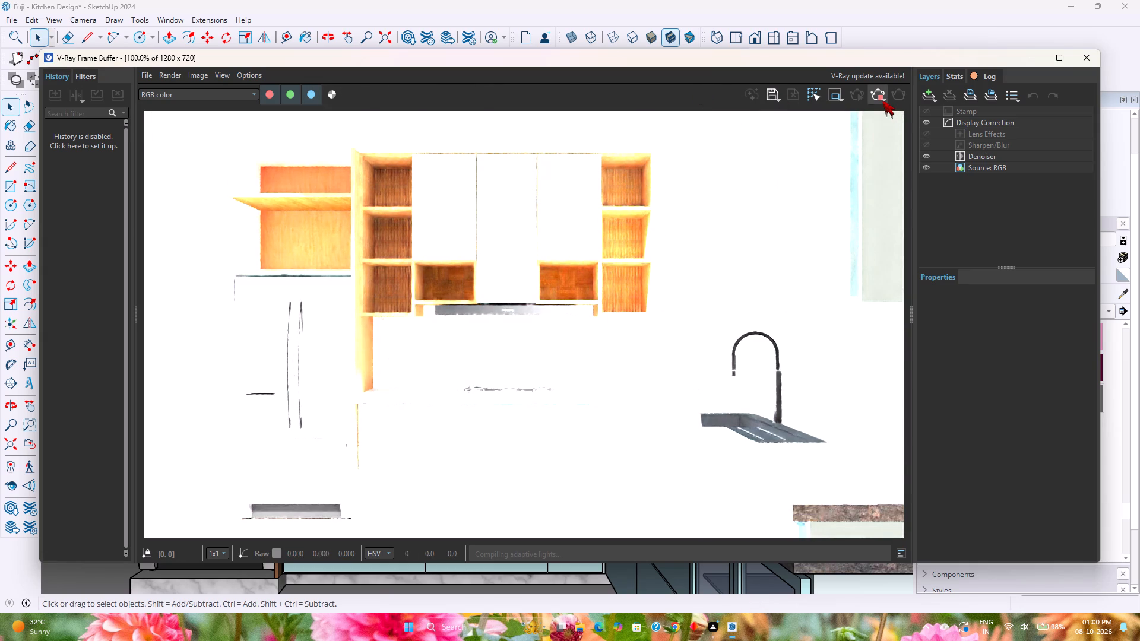
left_click(859, 96)
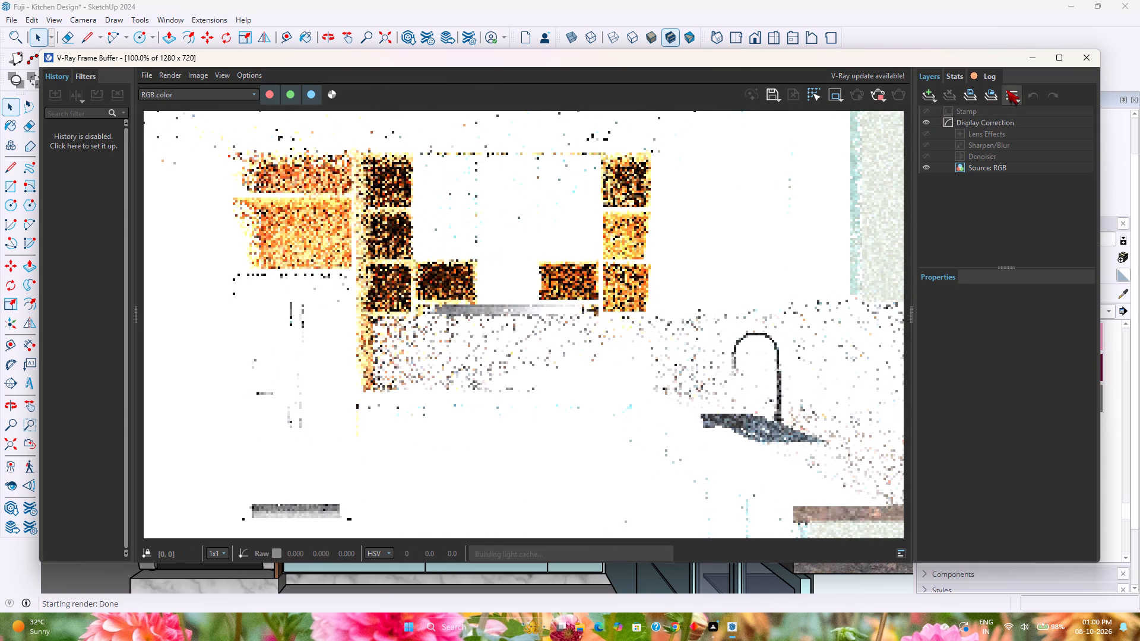
left_click(1031, 58)
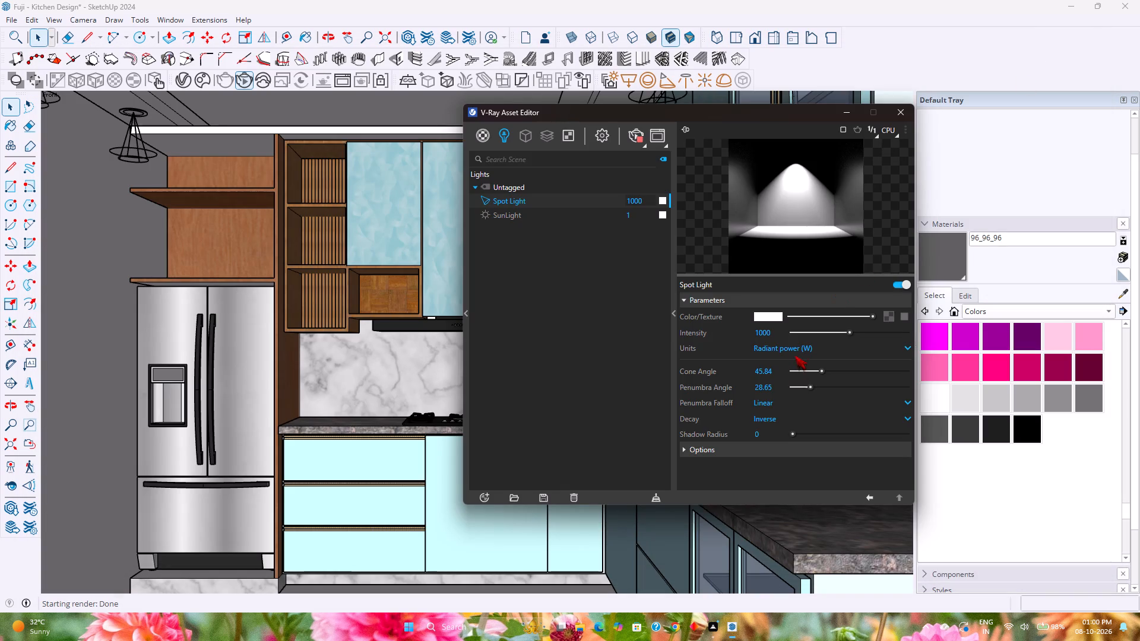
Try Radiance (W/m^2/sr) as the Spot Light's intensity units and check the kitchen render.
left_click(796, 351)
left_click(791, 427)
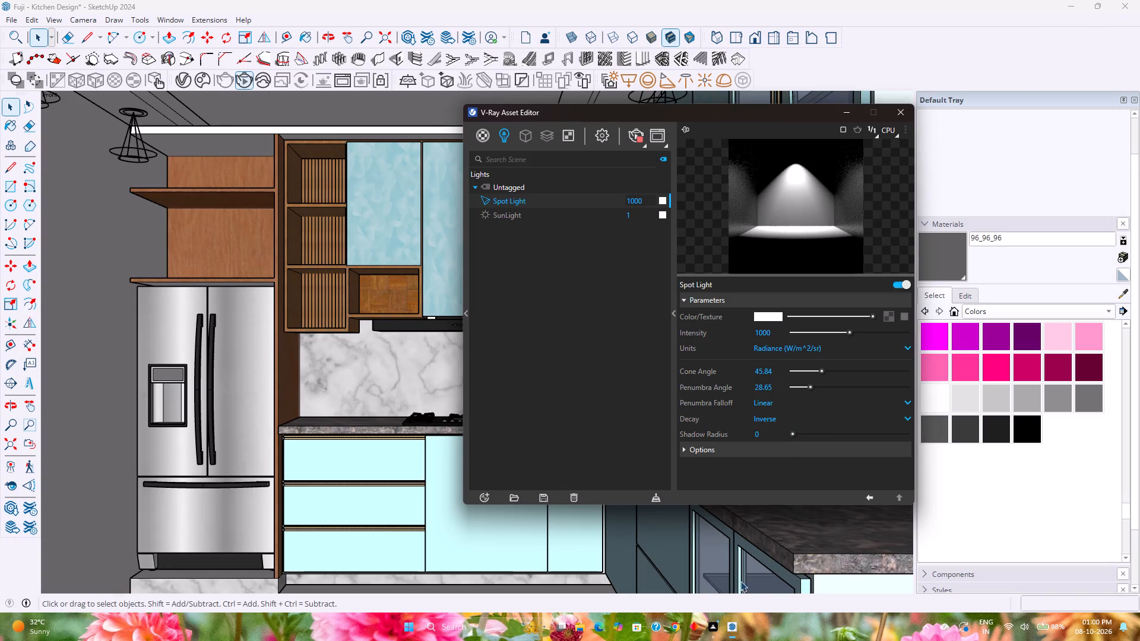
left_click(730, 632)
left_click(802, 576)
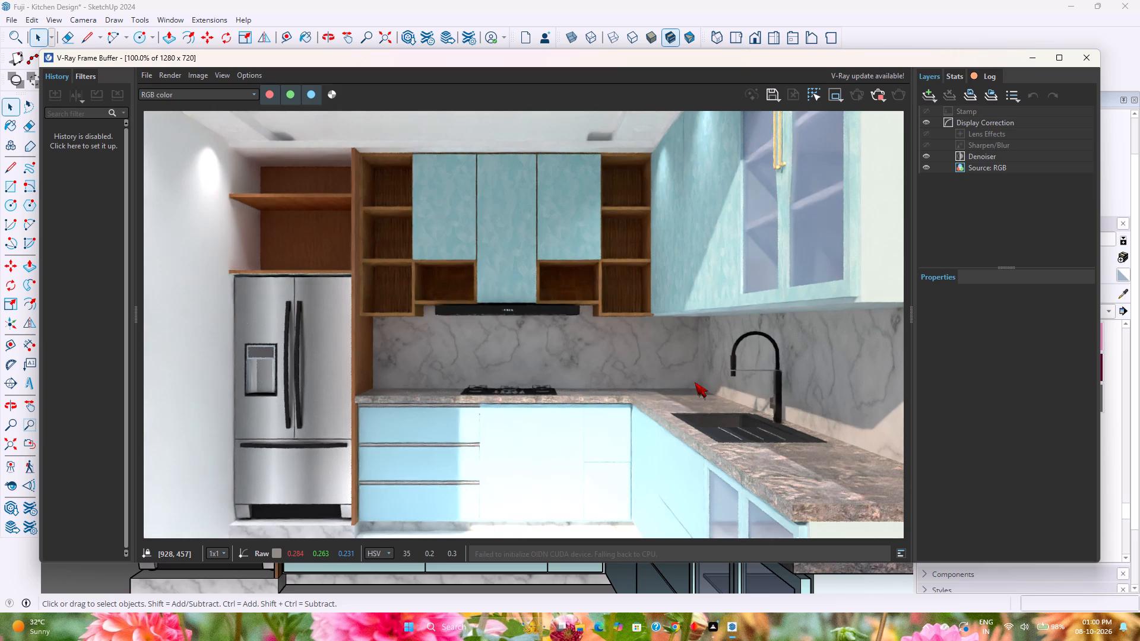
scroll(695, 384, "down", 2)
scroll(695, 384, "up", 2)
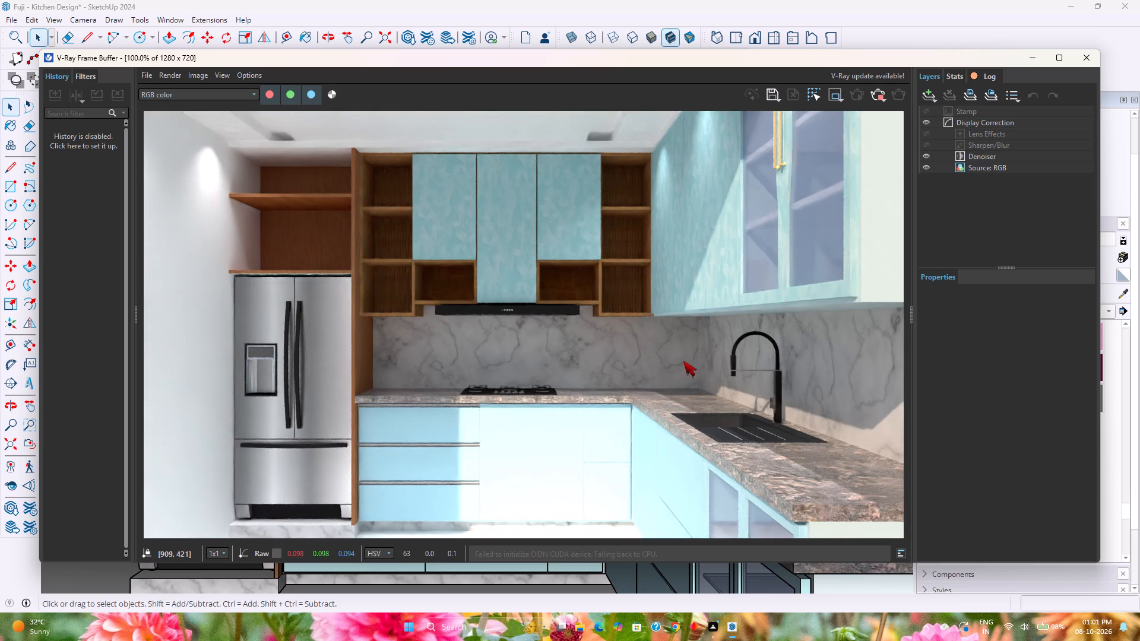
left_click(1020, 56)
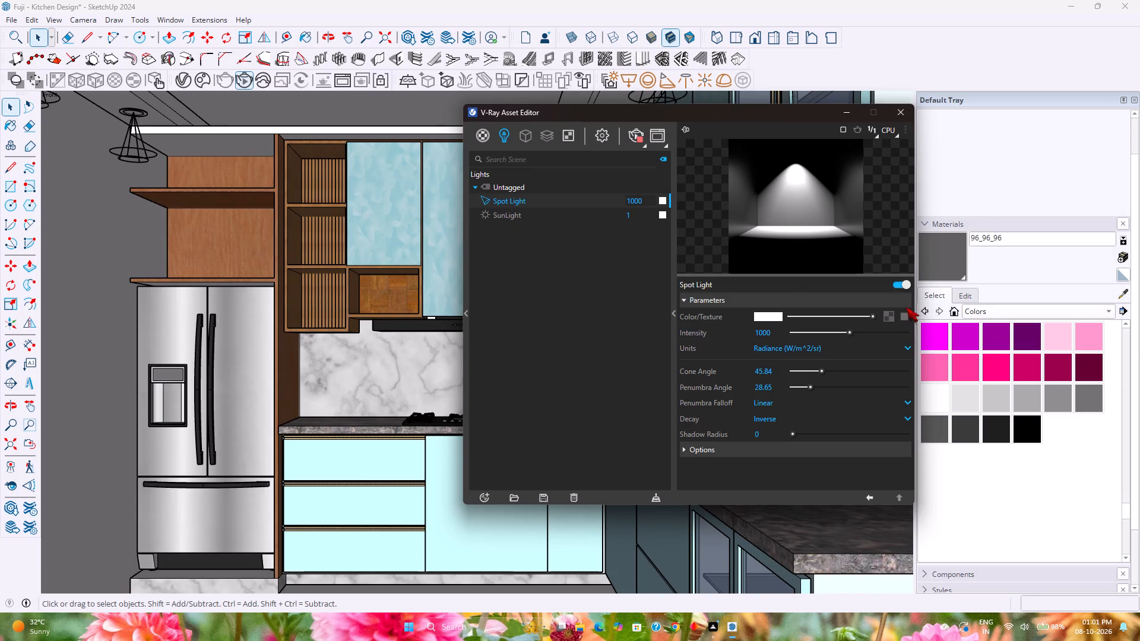
Set the Spot Light's intensity units to Luminous Power (Lumens) and check the kitchen render.
left_click(830, 352)
left_click(811, 383)
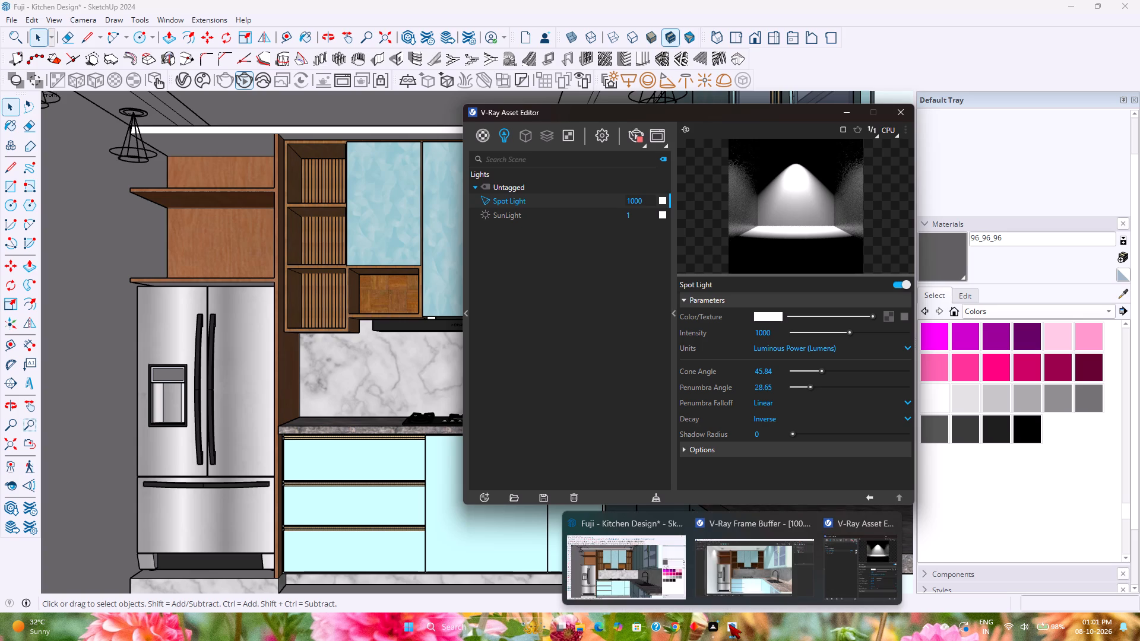
left_click(749, 573)
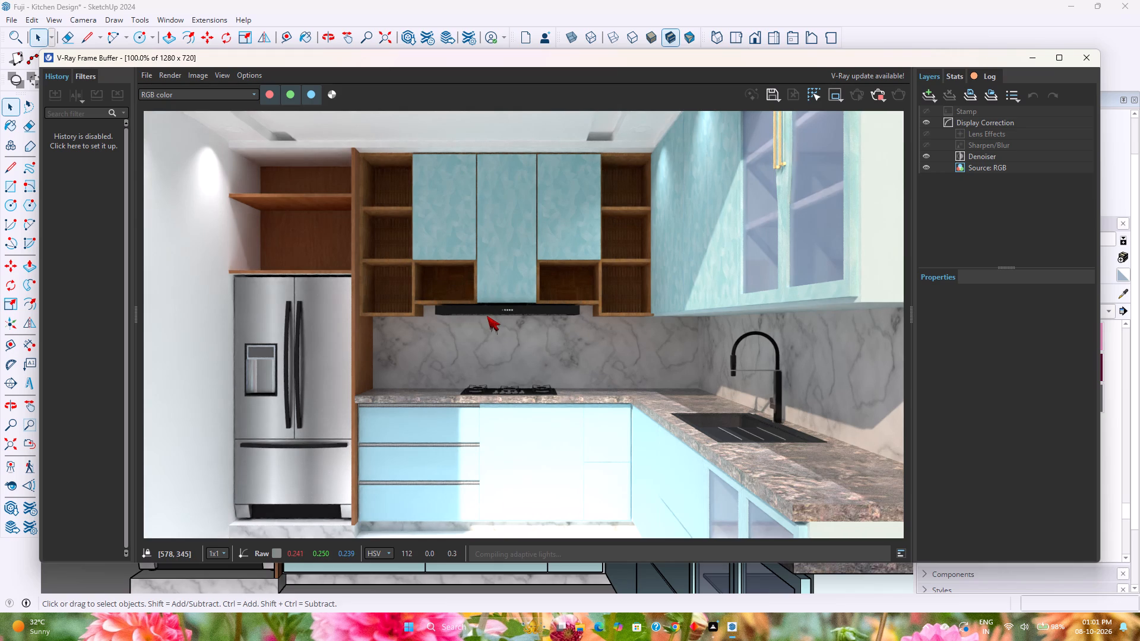
scroll(487, 316, "down", 2)
scroll(487, 316, "up", 2)
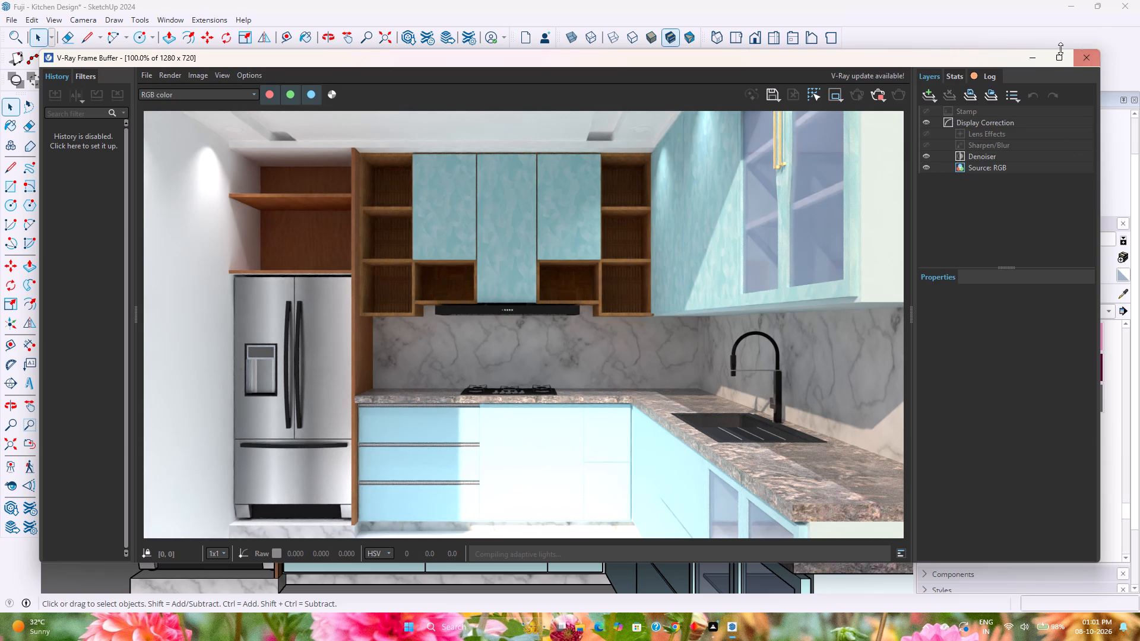
left_click(1037, 57)
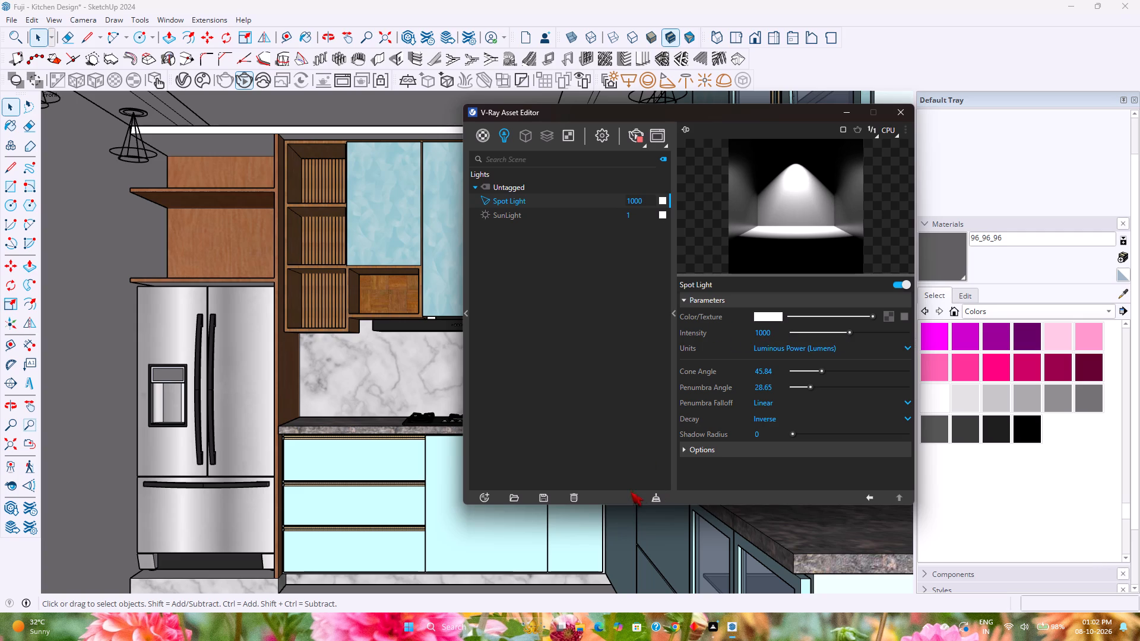
Set the Spot Light's penumbra falloff to Smooth Cubic, check the render, and return to the kitchen model.
left_click(797, 402)
left_click(792, 431)
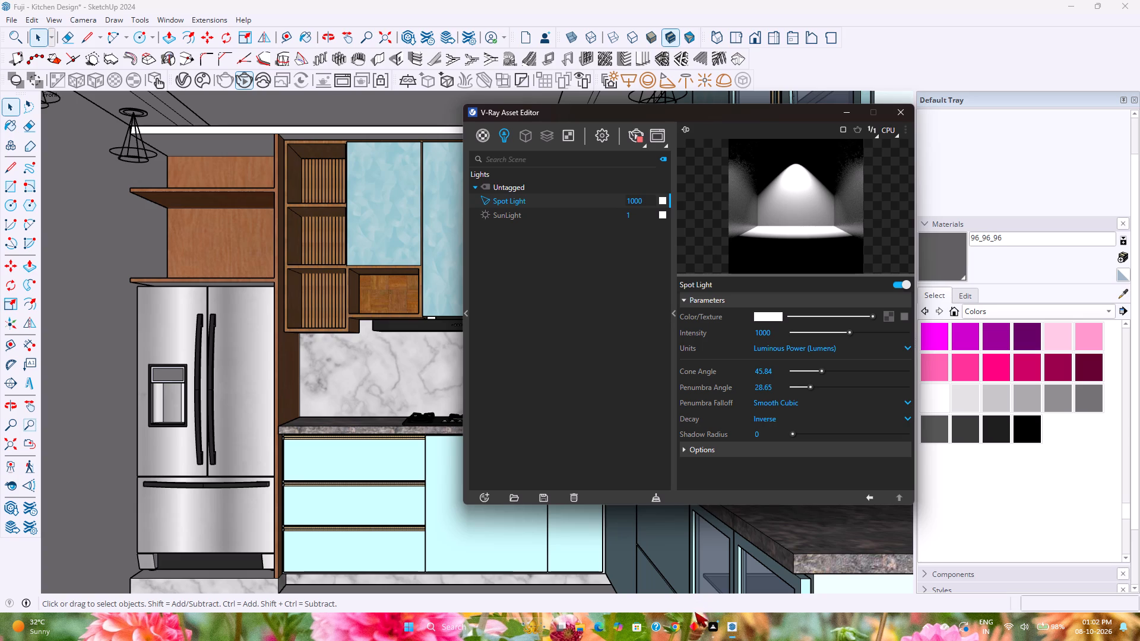
left_click(733, 630)
left_click(755, 550)
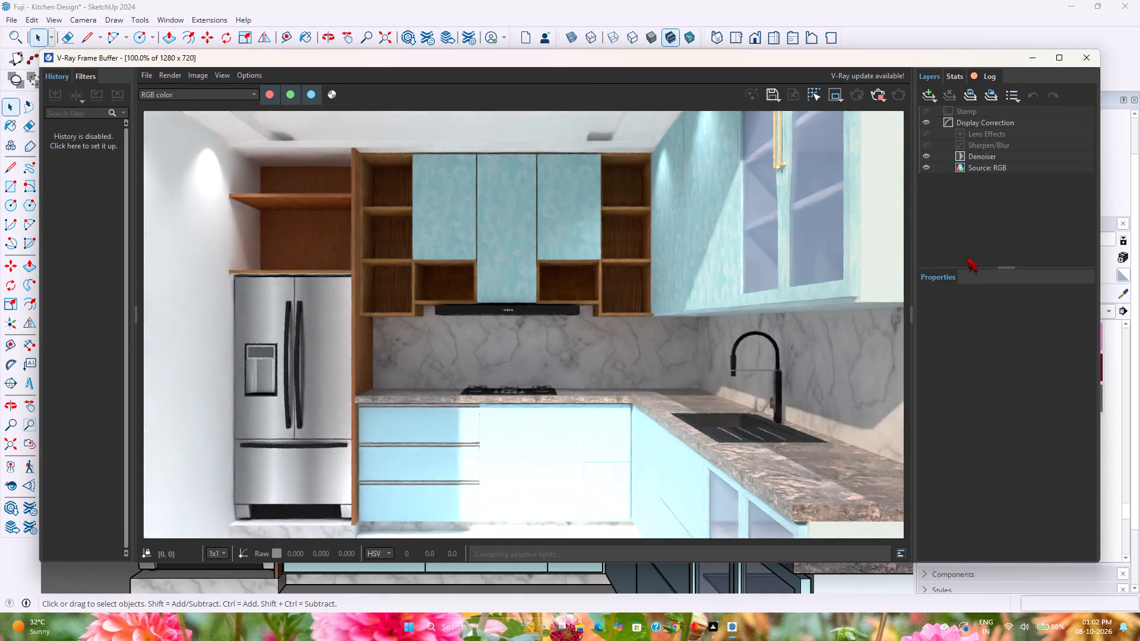
left_click(1033, 64)
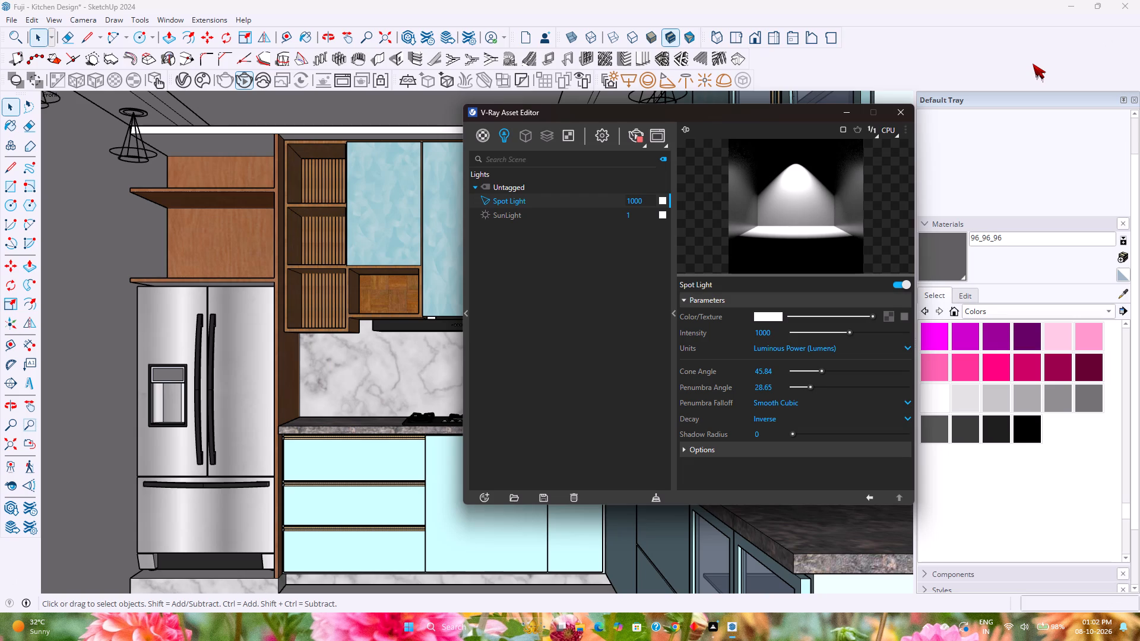
left_click(852, 118)
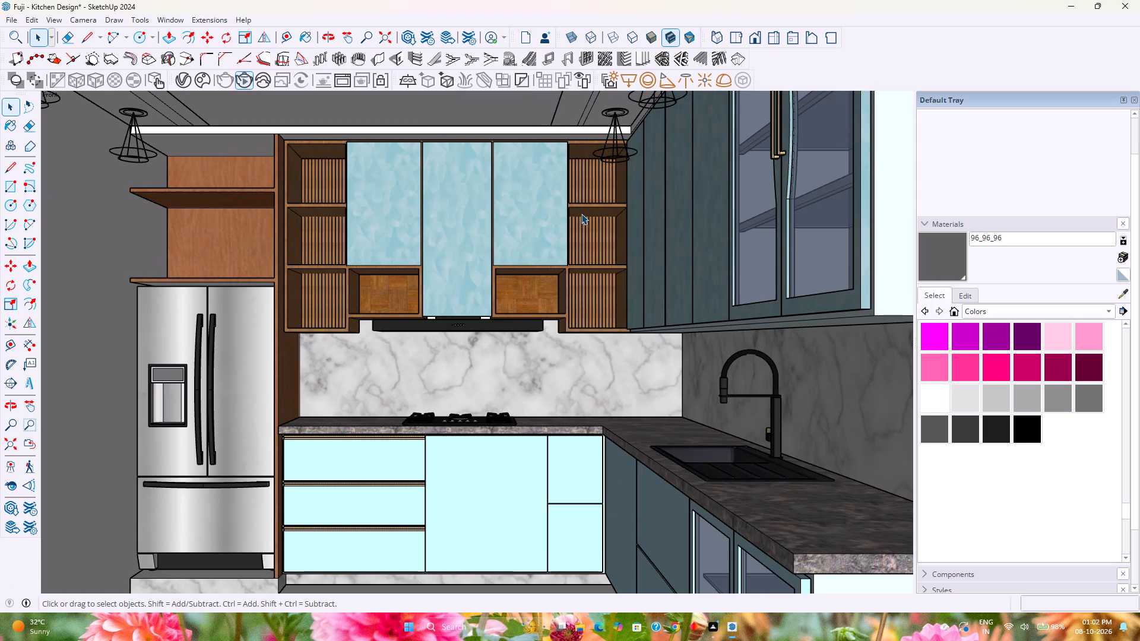
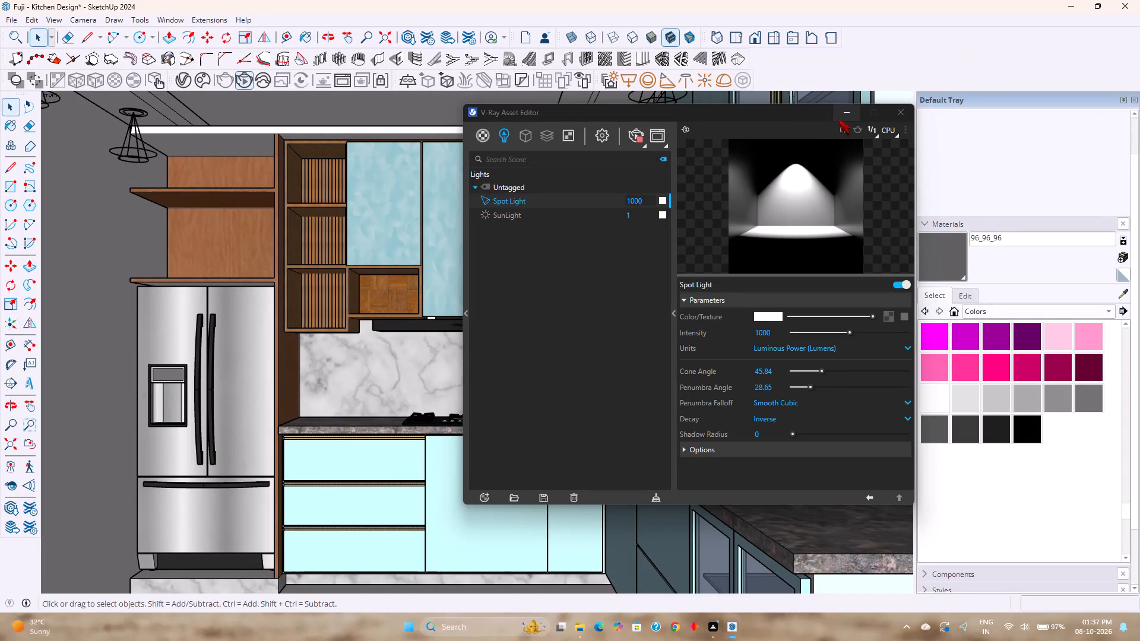
Minimize the V-Ray Asset Editor and examine the kitchen's ceiling fixtures, cabinets and countertops from several angles.
left_click(841, 119)
scroll(617, 325, "down", 2)
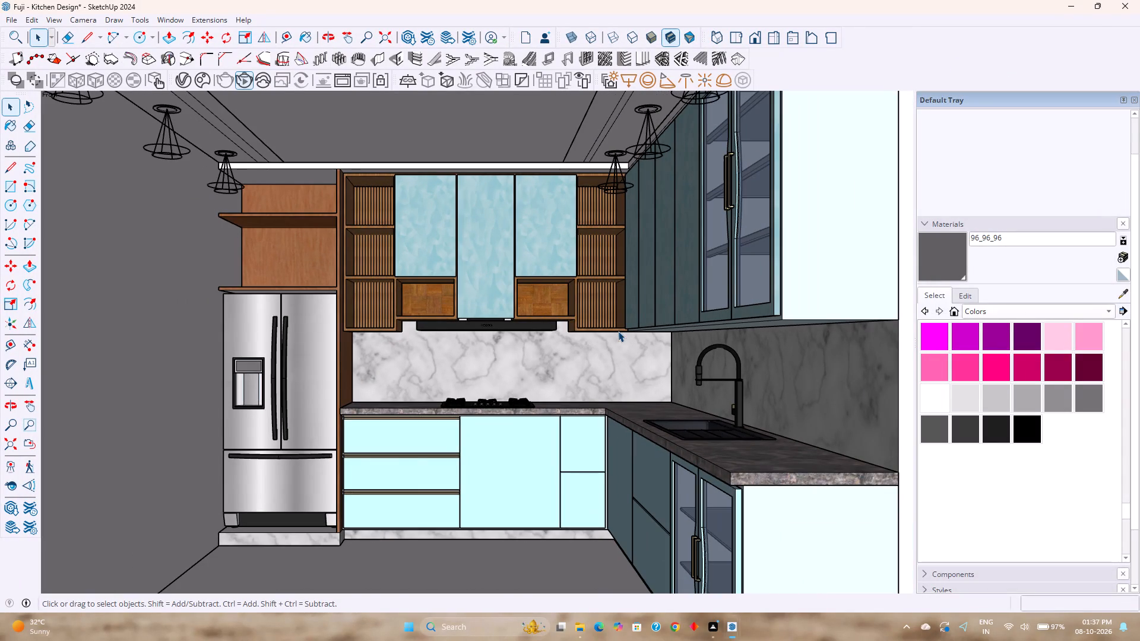
middle_click_drag(557, 302, 550, 404, "shift")
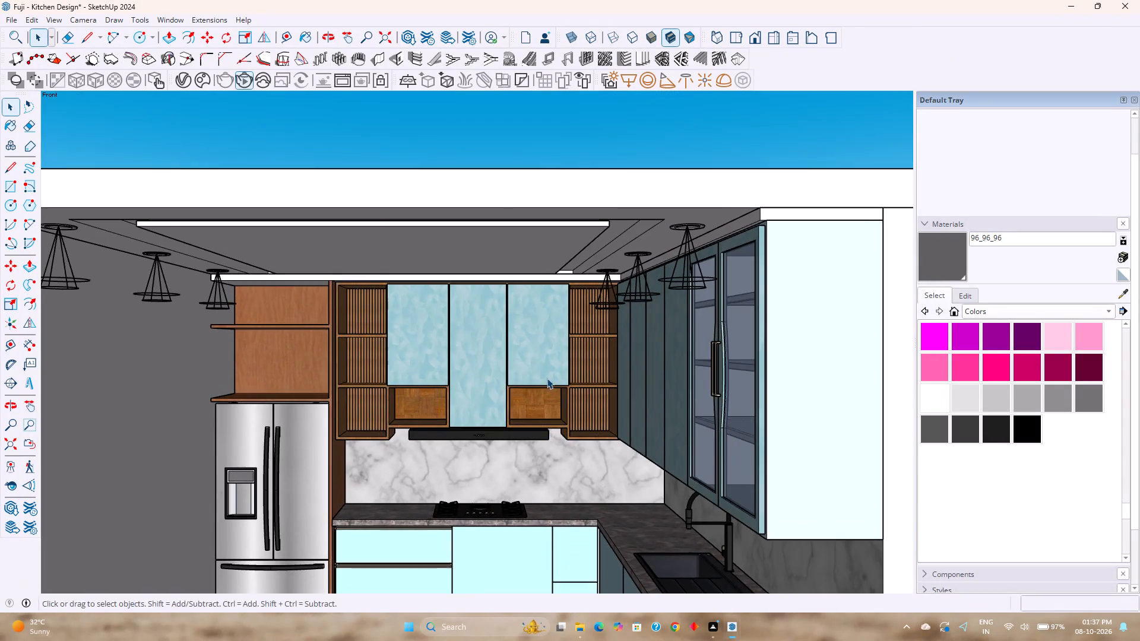
middle_click_drag(547, 378, 552, 311)
scroll(552, 311, "down", 3)
middle_click_drag(548, 363, 548, 359, "shift")
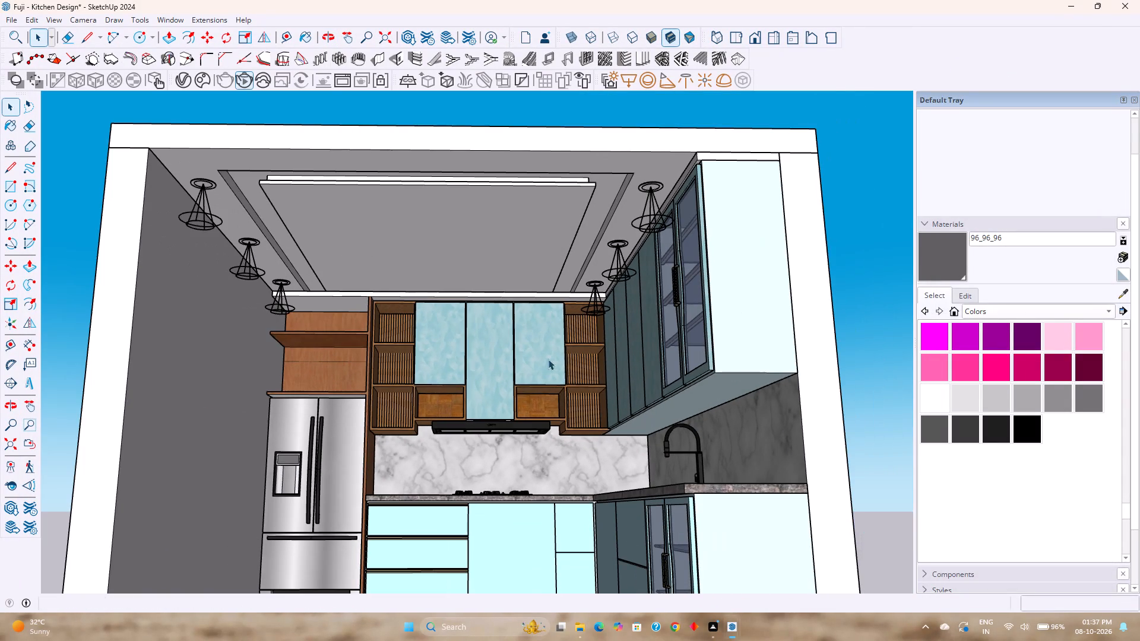
middle_click_drag(548, 359, 555, 307, "shift")
scroll(555, 312, "down", 2)
middle_click_drag(559, 366, 547, 439)
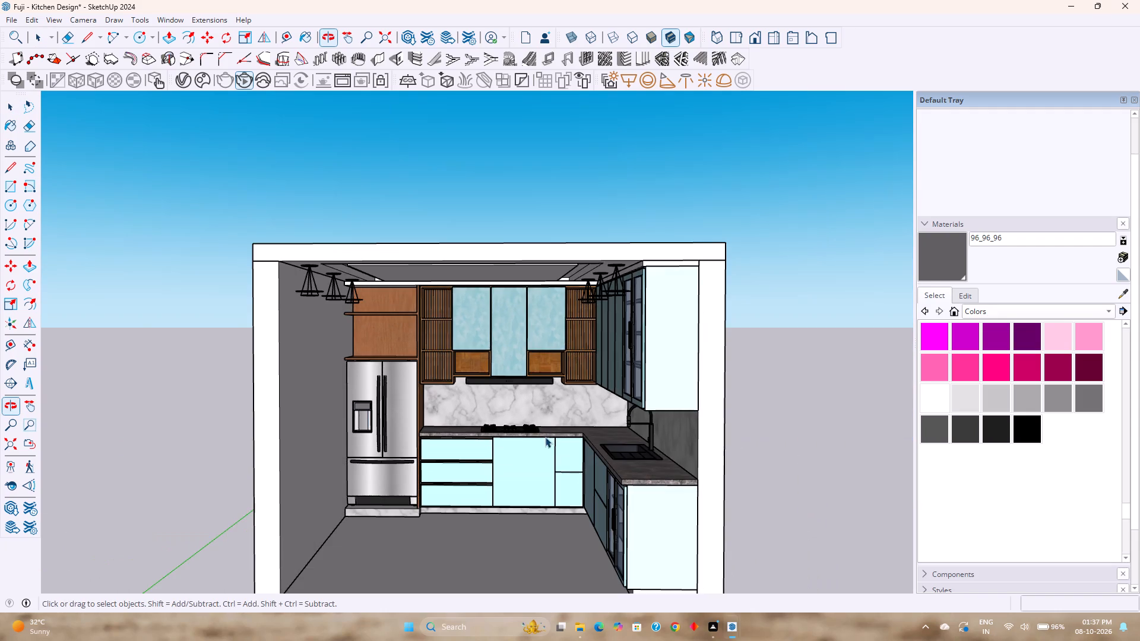
scroll(531, 434, "up", 4)
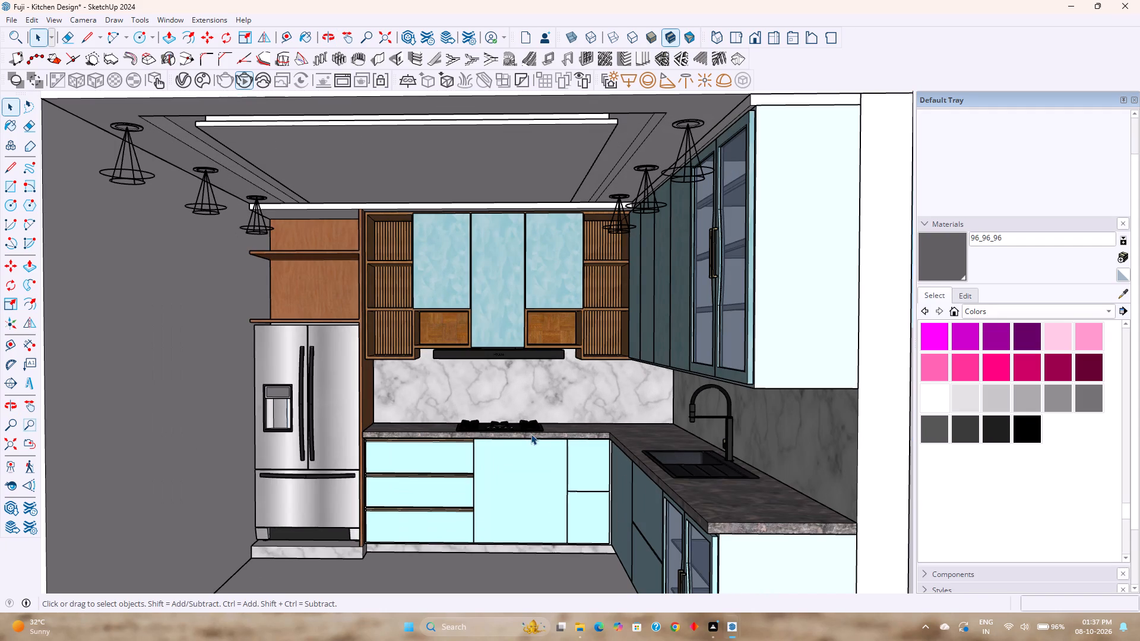
middle_click_drag(530, 433, 602, 450)
scroll(602, 450, "up", 2)
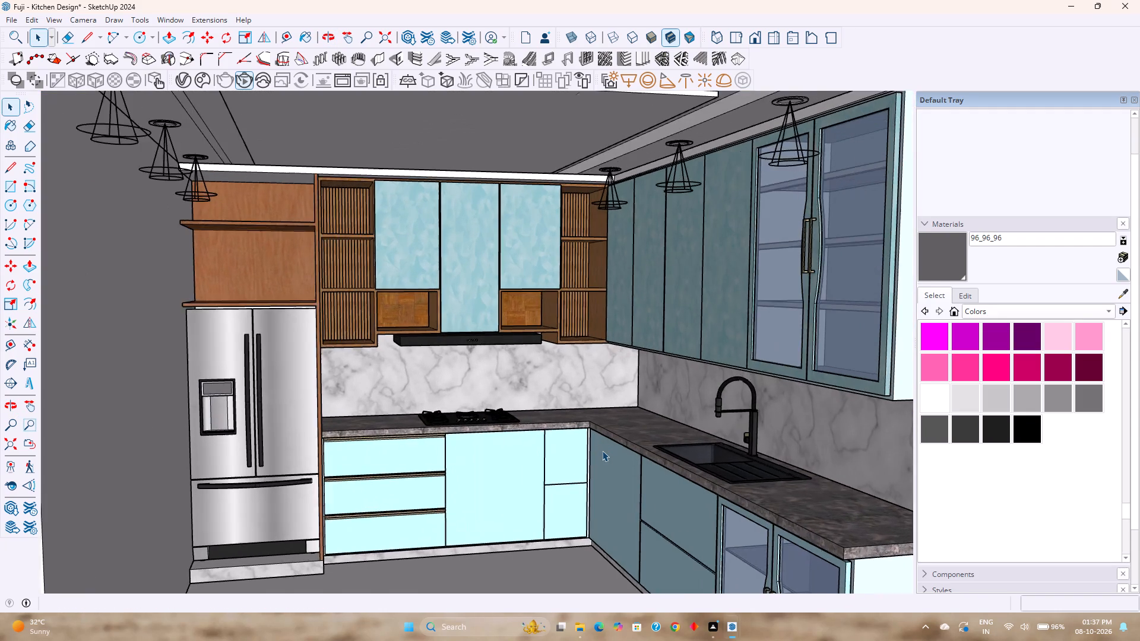
scroll(602, 450, "up", 1)
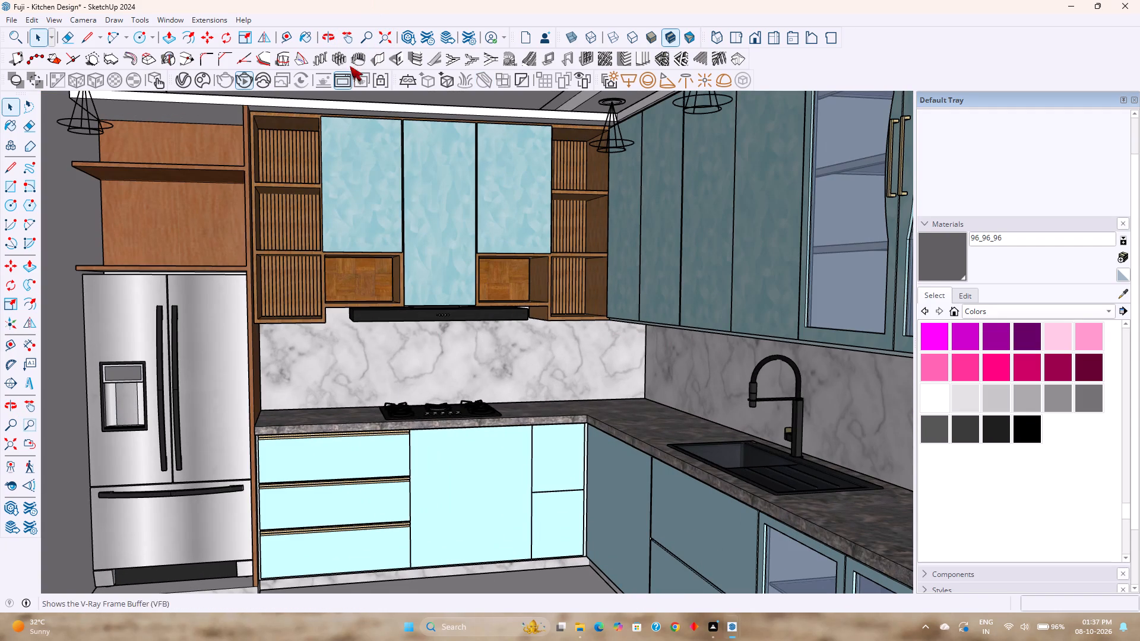
Open 3D Warehouse and replace the previous query with a model search for "kitchen things".
left_click(178, 21)
left_click(218, 107)
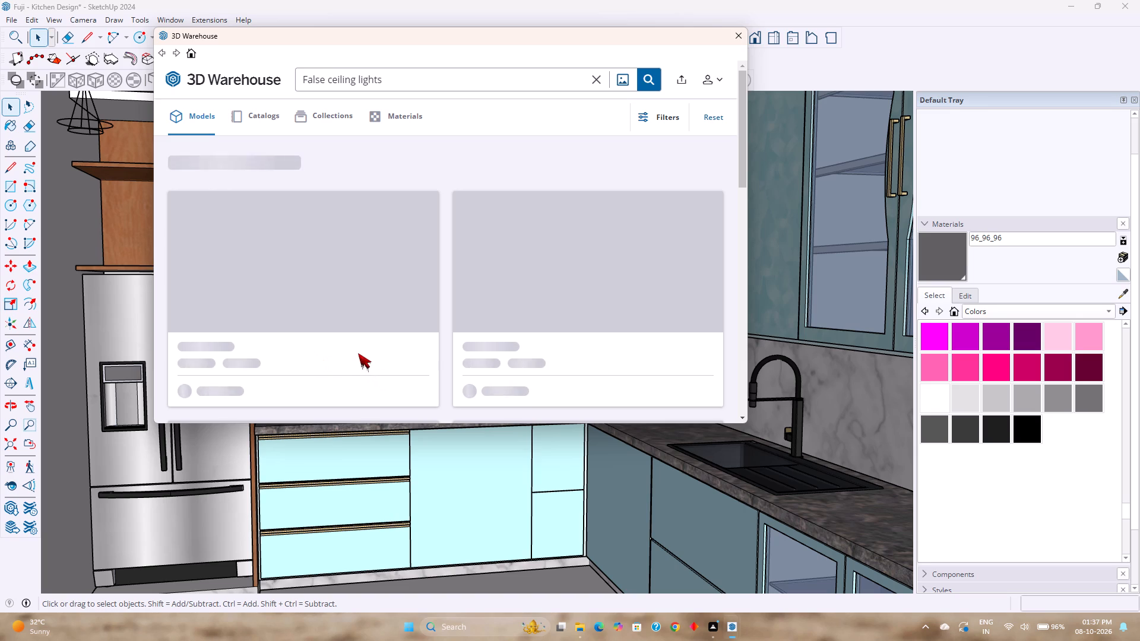
scroll(378, 284, "down", 4)
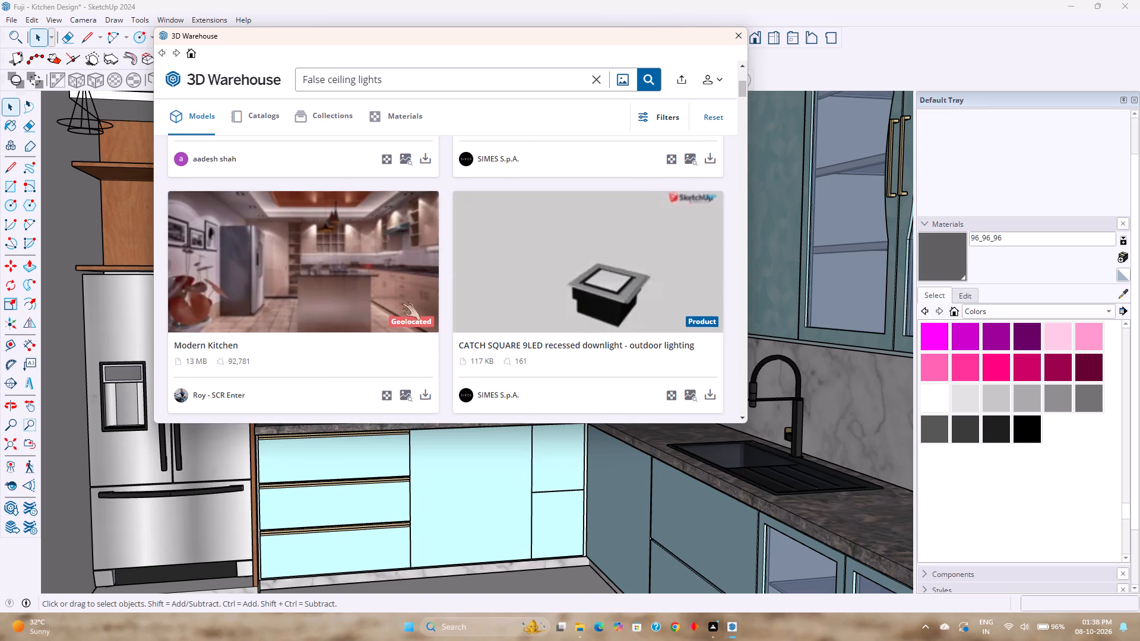
left_click(598, 83)
left_click(508, 81)
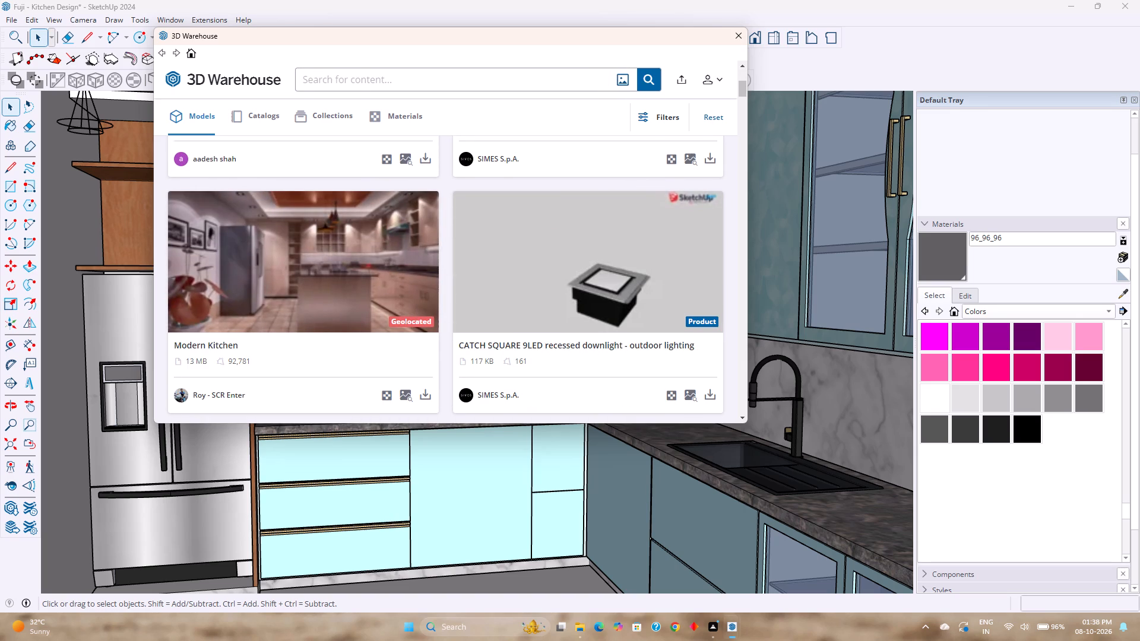
type("kitchen")
key("space")
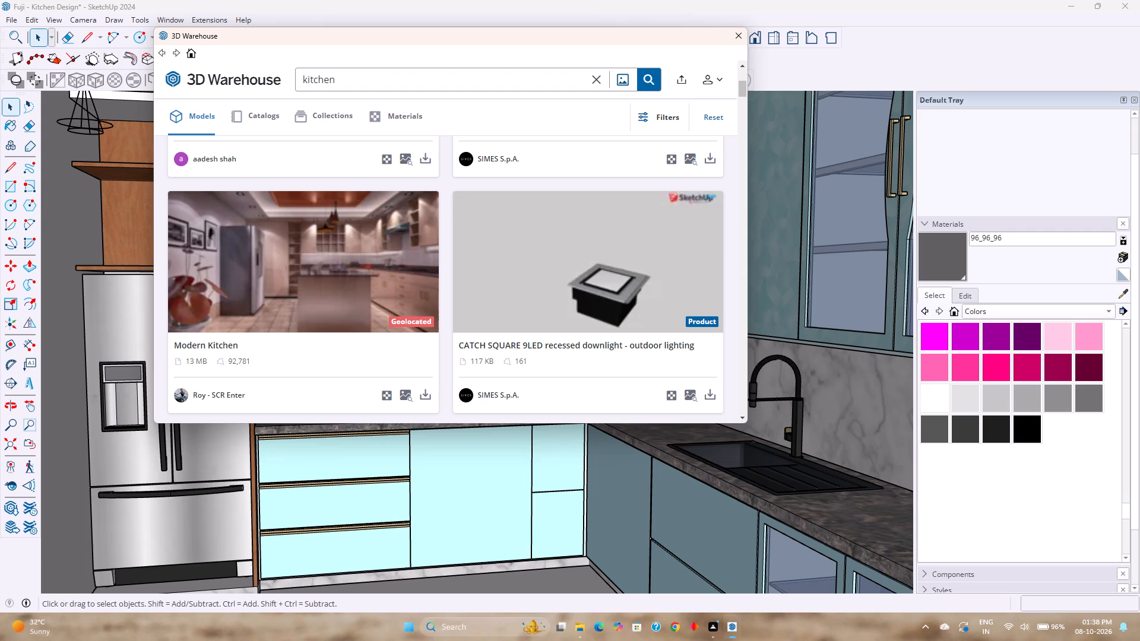
type("tin")
key("BackSpace")
key("BackSpace")
type("hings")
key("Return")
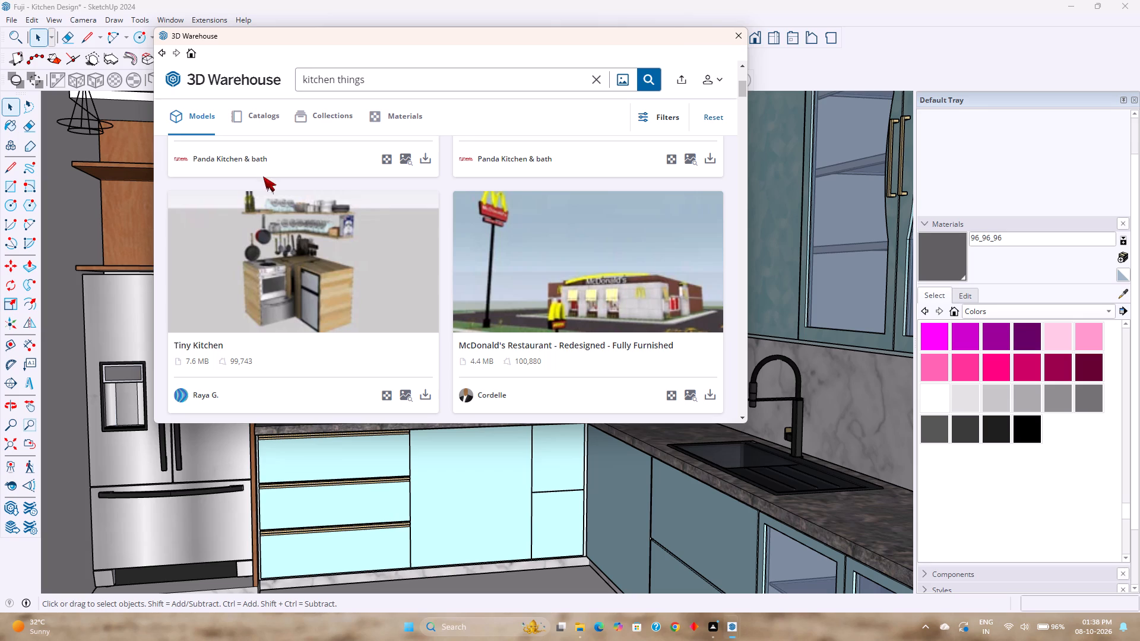
Browse the "kitchen things" models for accessories that could furnish the kitchen's counters and shelves.
scroll(263, 176, "down", 5)
scroll(323, 238, "down", 2)
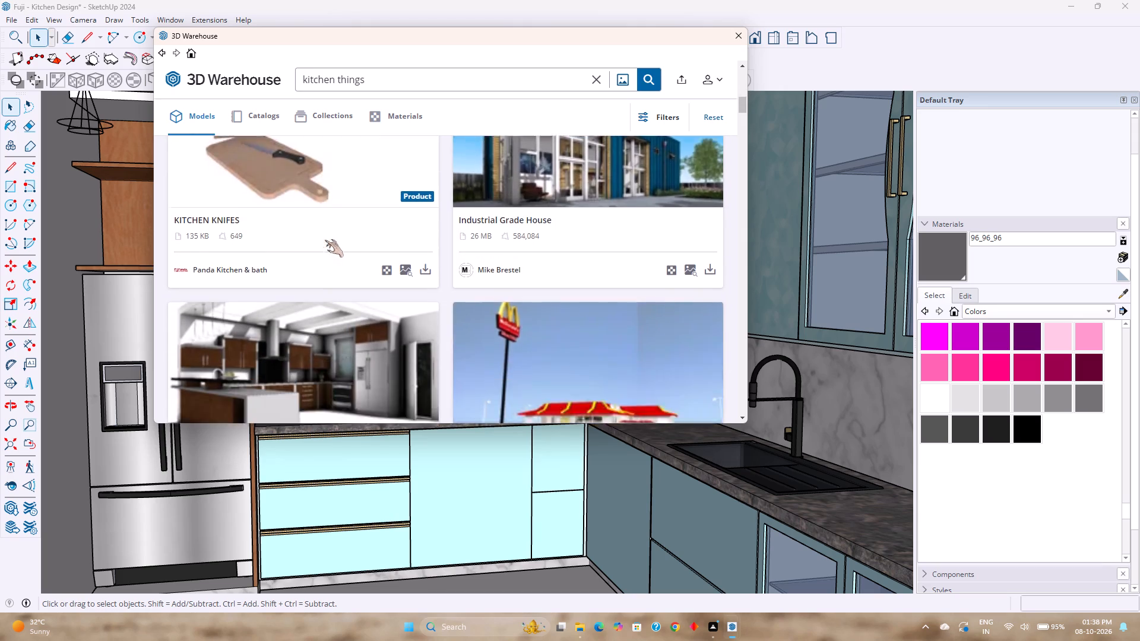
scroll(325, 240, "down", 6)
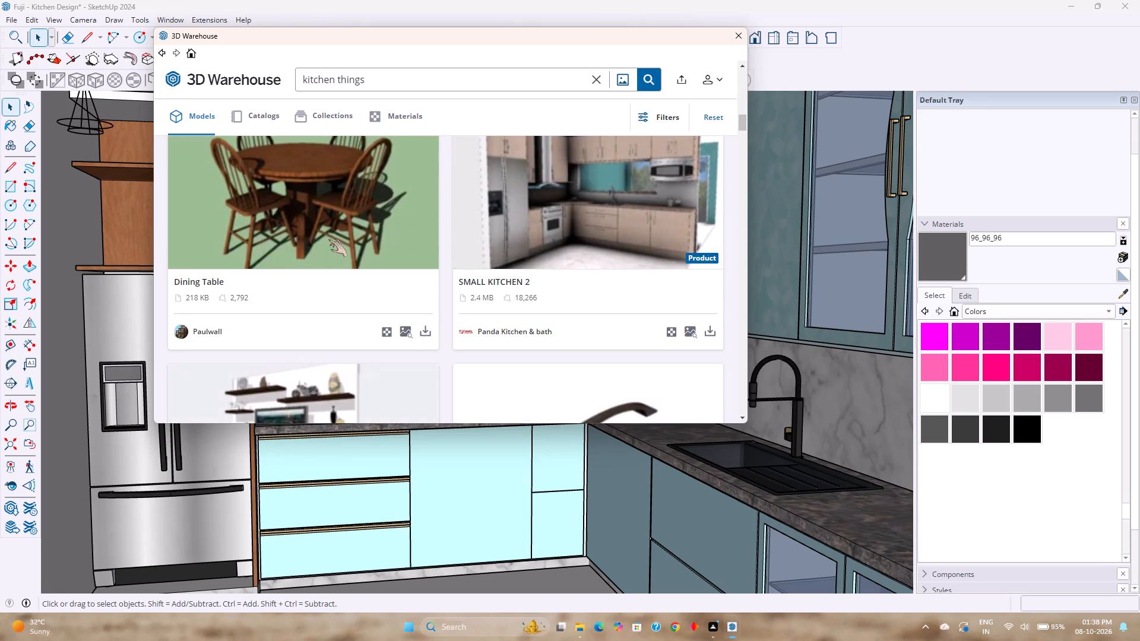
scroll(328, 239, "down", 9)
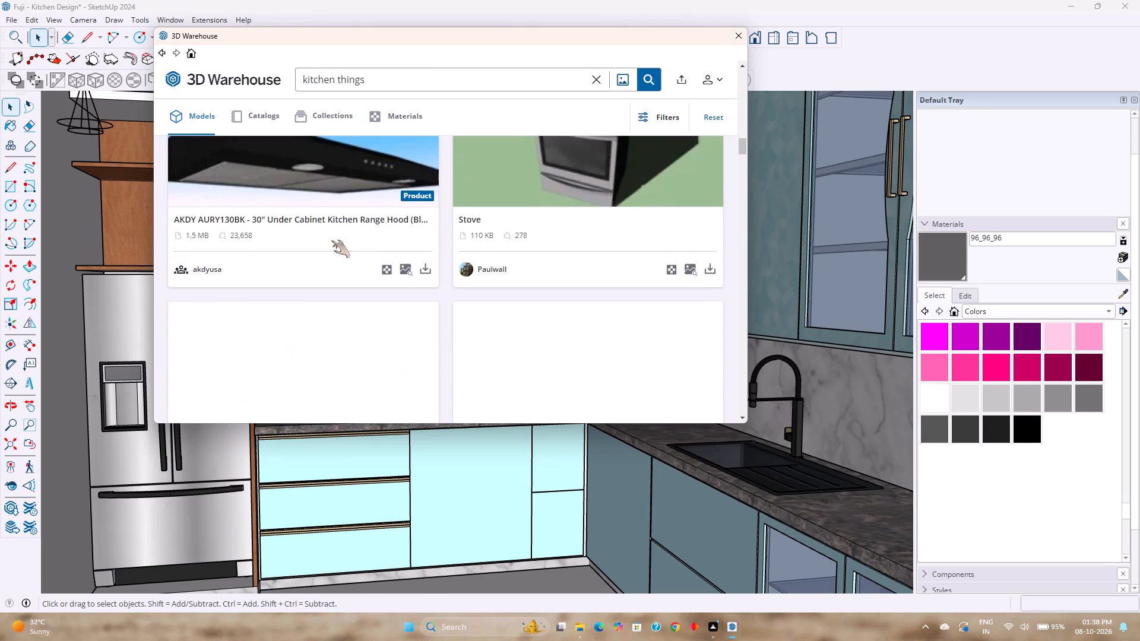
scroll(332, 240, "down", 14)
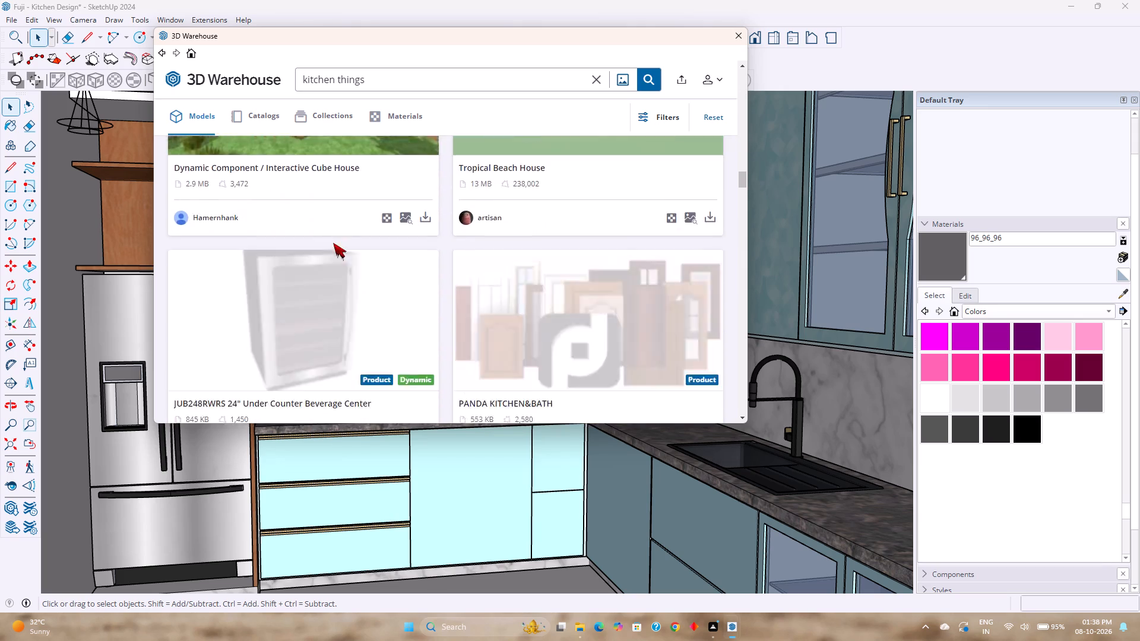
scroll(333, 243, "down", 12)
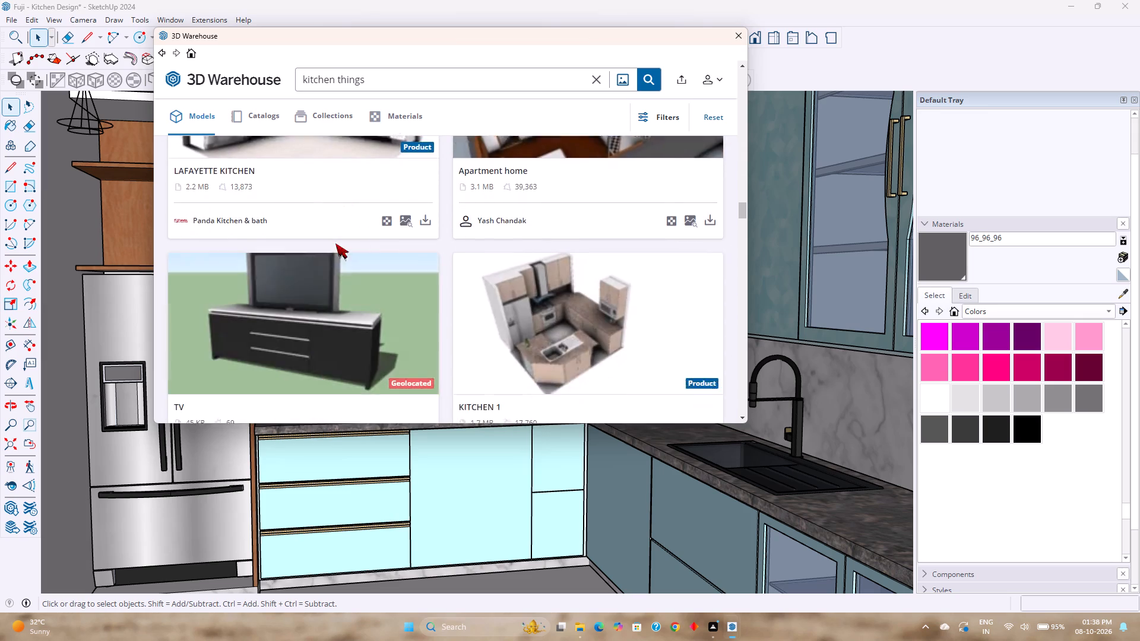
scroll(335, 243, "down", 5)
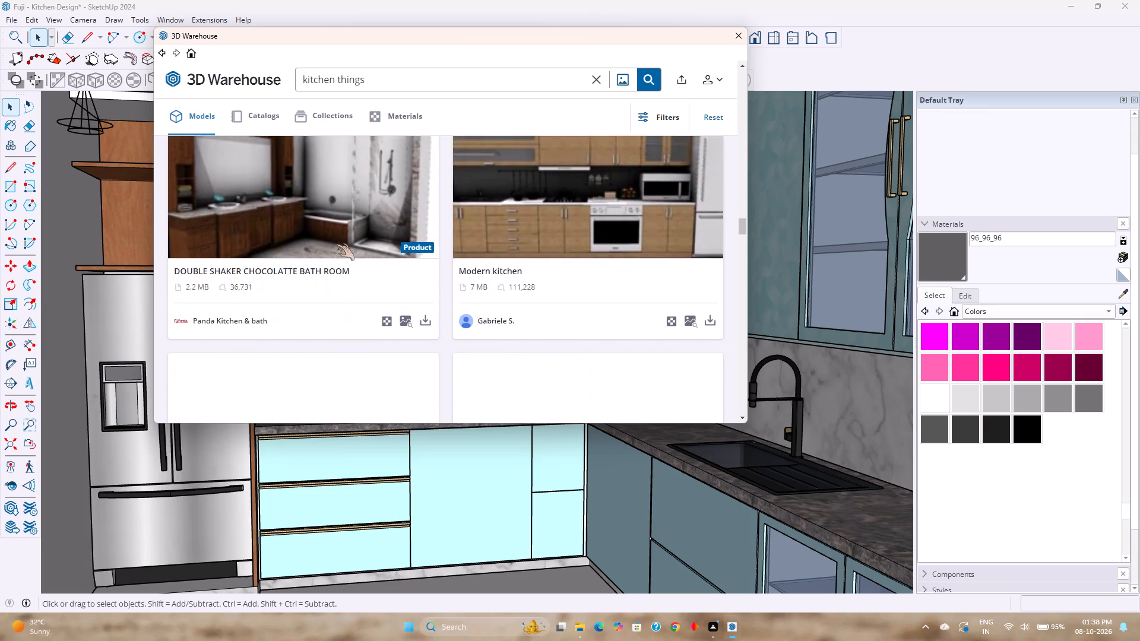
scroll(336, 243, "down", 5)
scroll(336, 243, "up", 1)
scroll(336, 243, "down", 3)
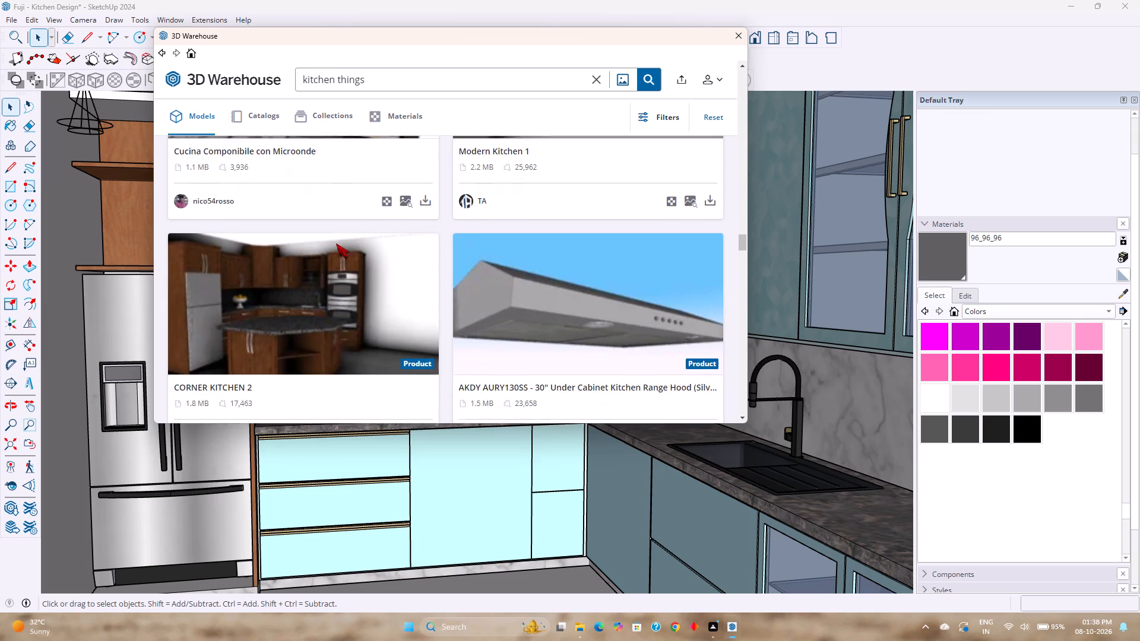
scroll(336, 243, "down", 8)
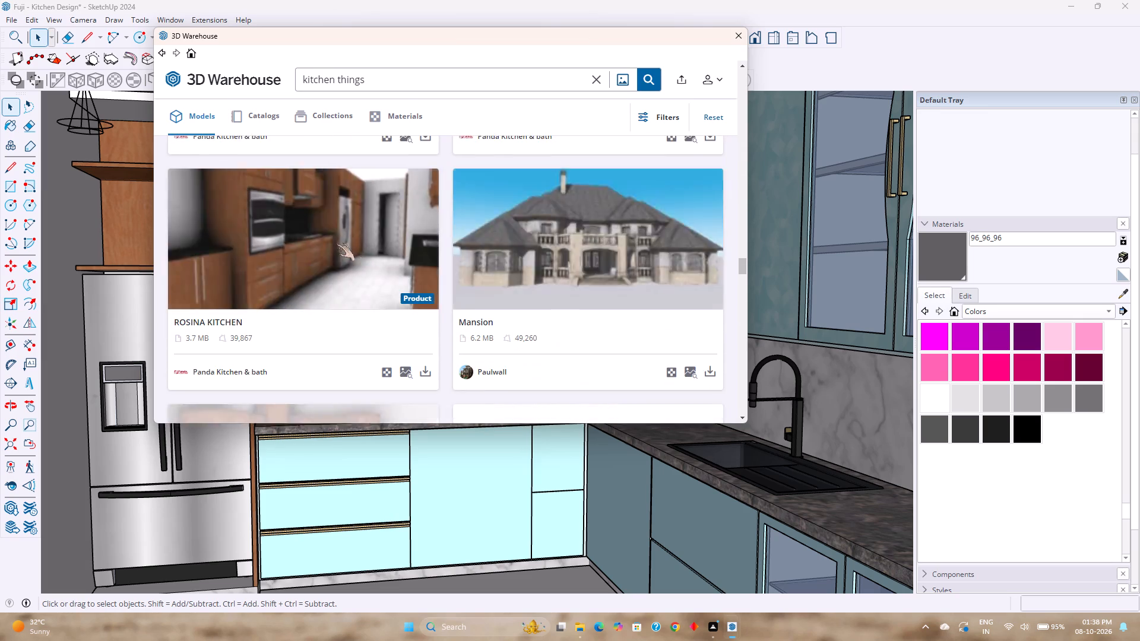
scroll(336, 243, "down", 20)
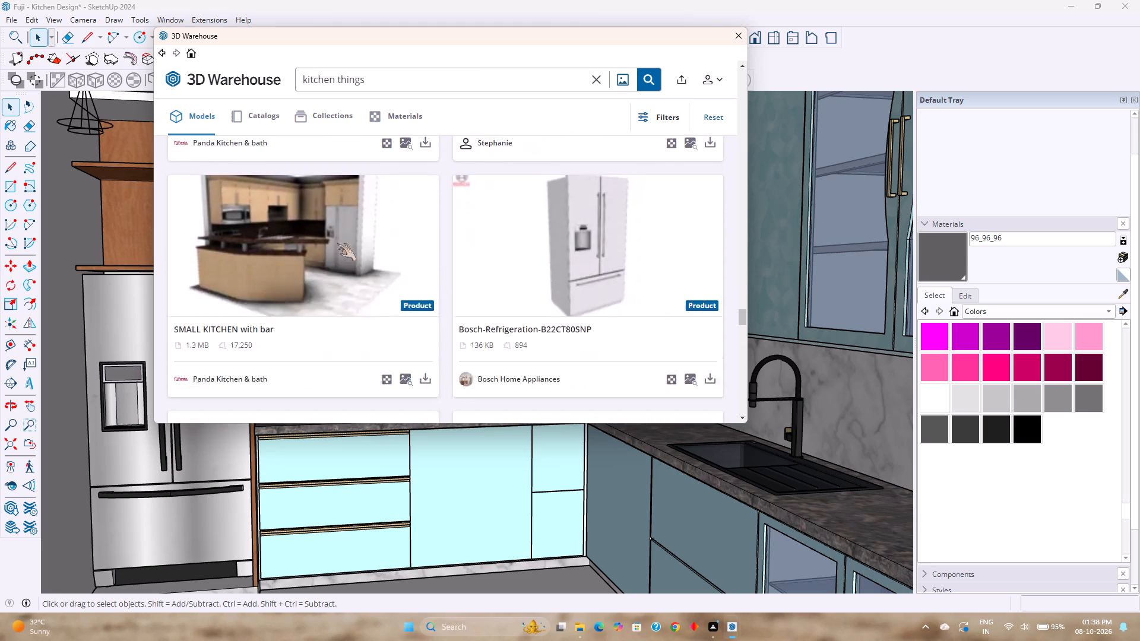
scroll(337, 243, "down", 2)
Change the 3D Warehouse model search to "kitchen utensils".
left_click(541, 85)
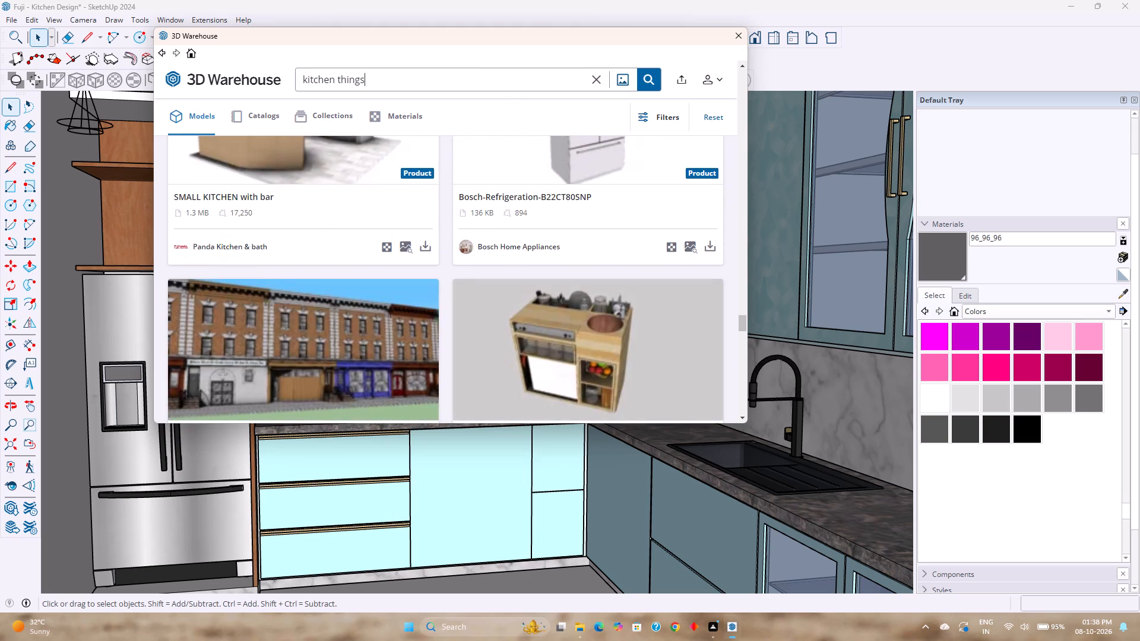
key("BackSpace")
key("BackSpace")
key("BackSpace")
key("BackSpace")
key("BackSpace")
key("BackSpace")
type("uten")
type("sils")
key("Return")
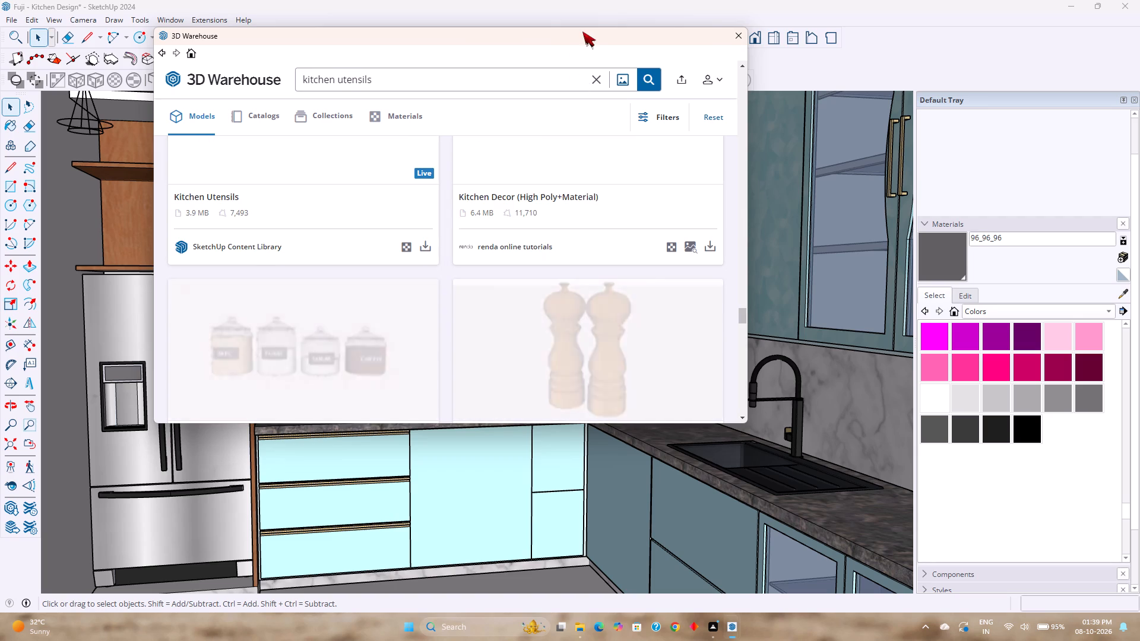
Browse the "kitchen utensils" models in 3D Warehouse for a utensil set suited to the kitchen counter.
scroll(413, 278, "up", 2)
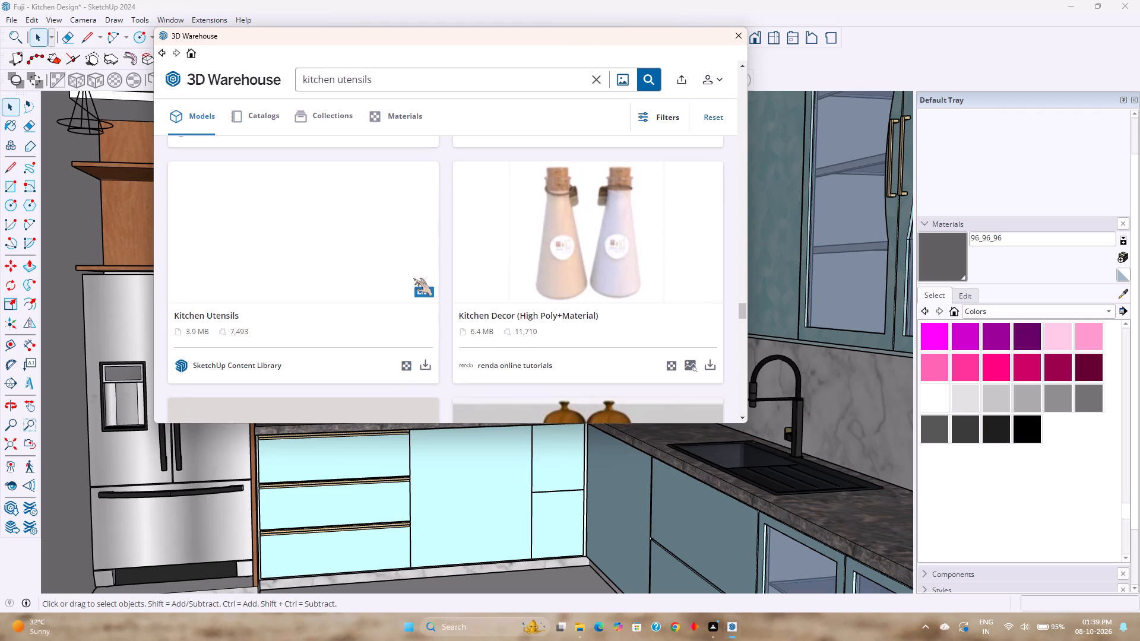
scroll(413, 278, "up", 20)
scroll(413, 278, "up", 9)
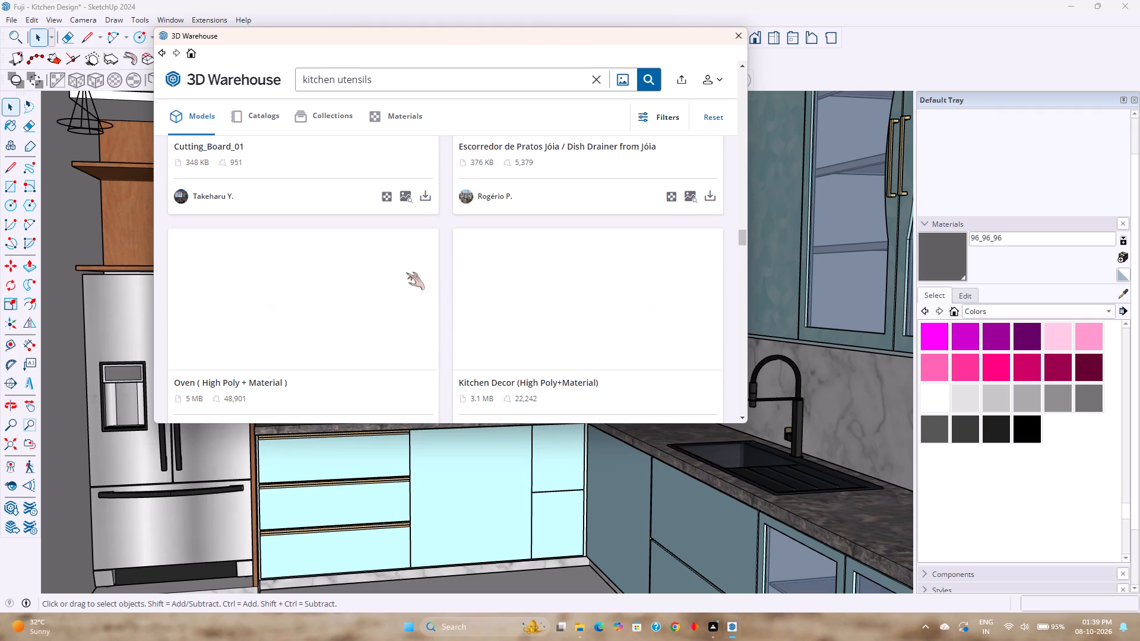
left_click_drag(742, 240, 753, 66)
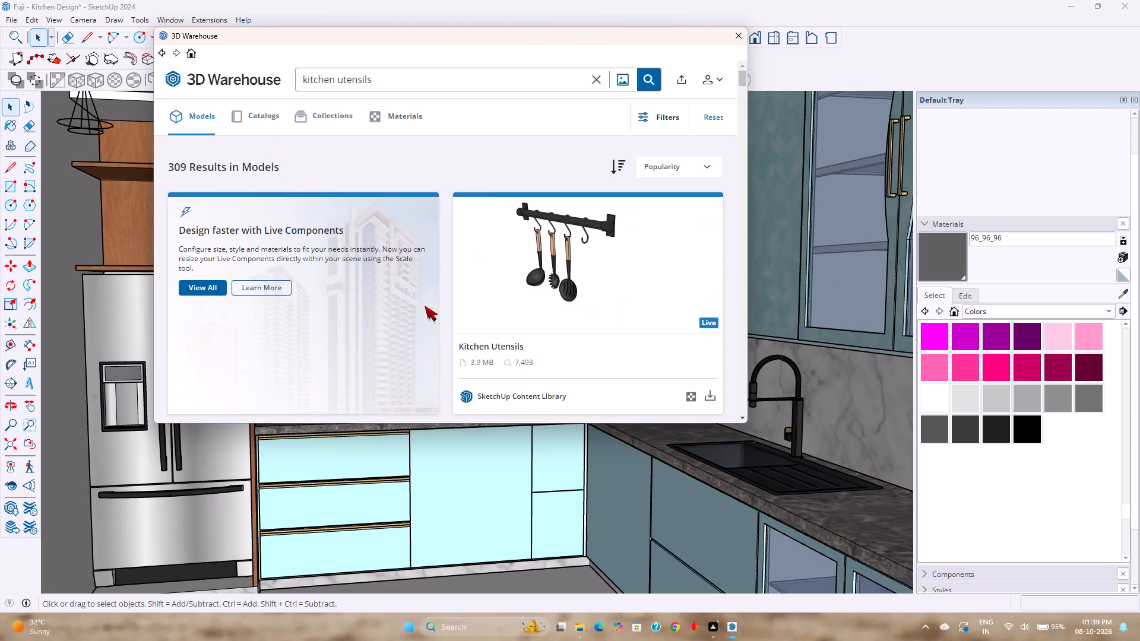
scroll(555, 311, "down", 4)
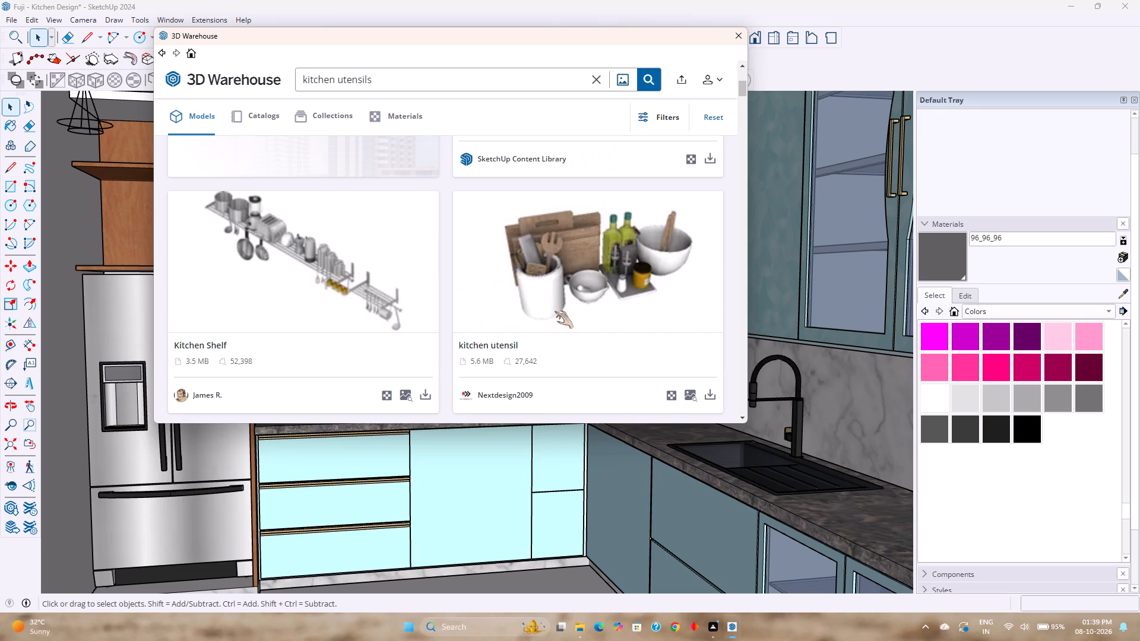
scroll(555, 311, "down", 2)
scroll(555, 311, "up", 2)
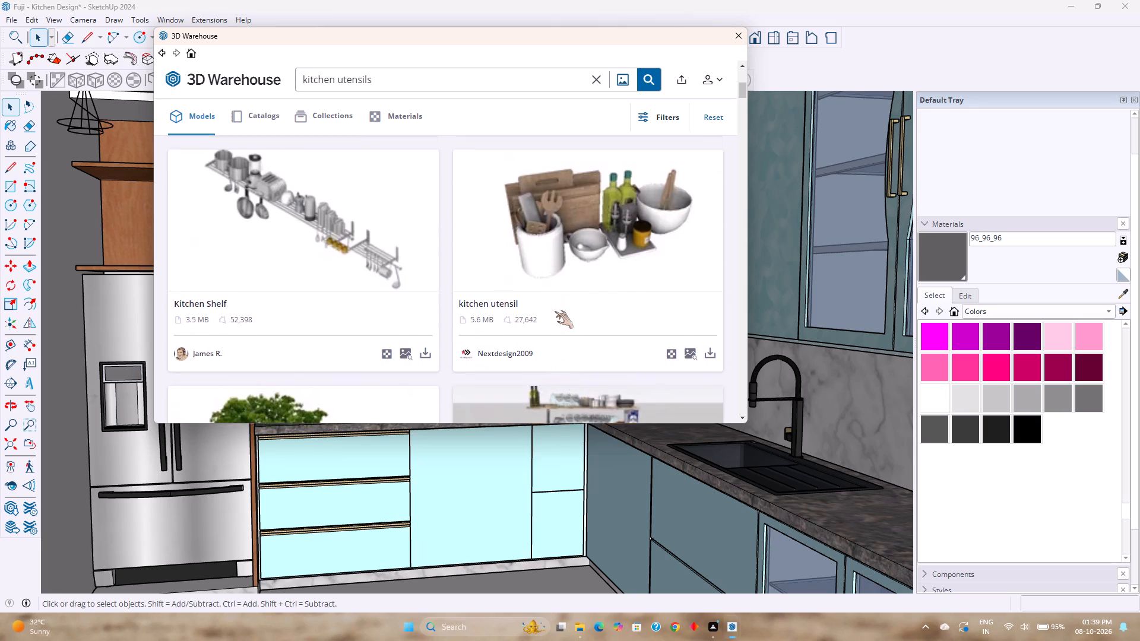
scroll(555, 311, "down", 3)
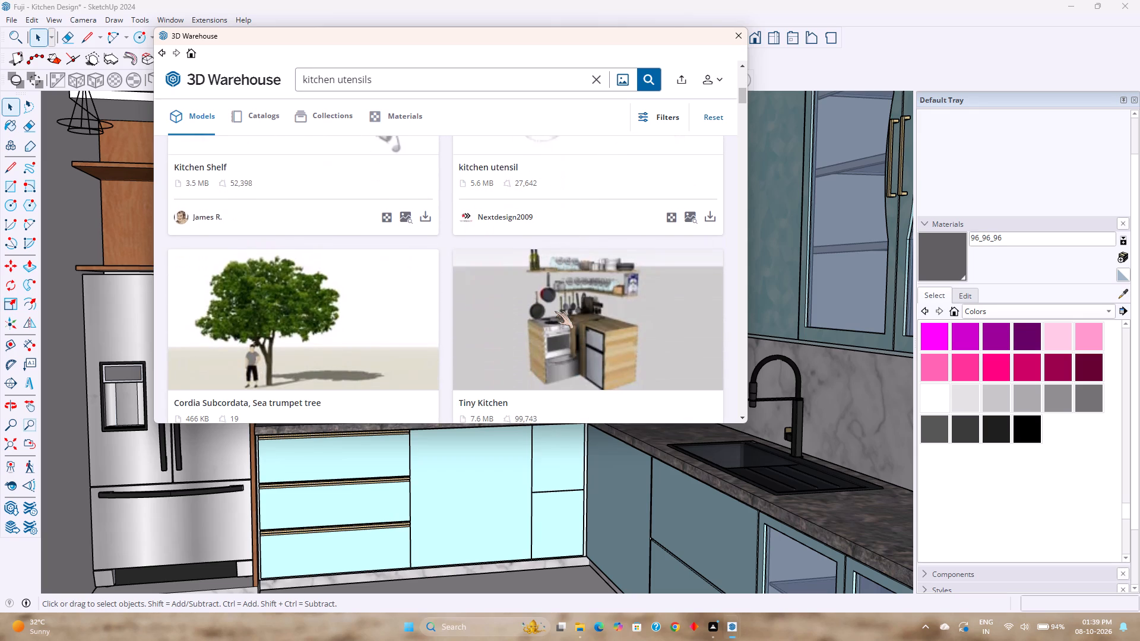
scroll(555, 311, "down", 5)
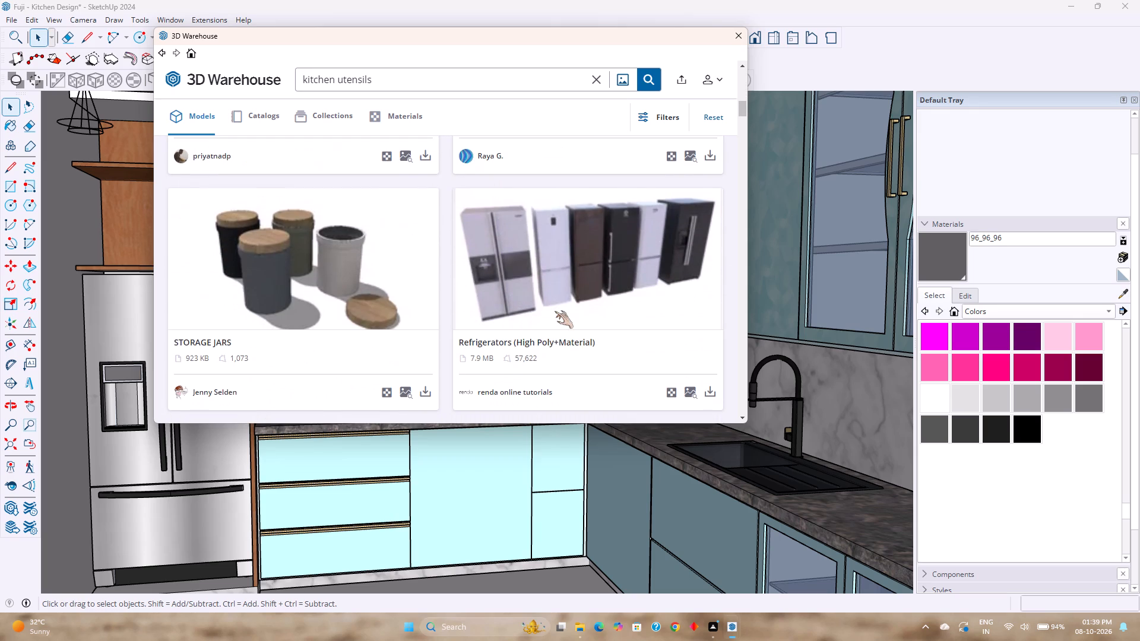
scroll(555, 311, "down", 5)
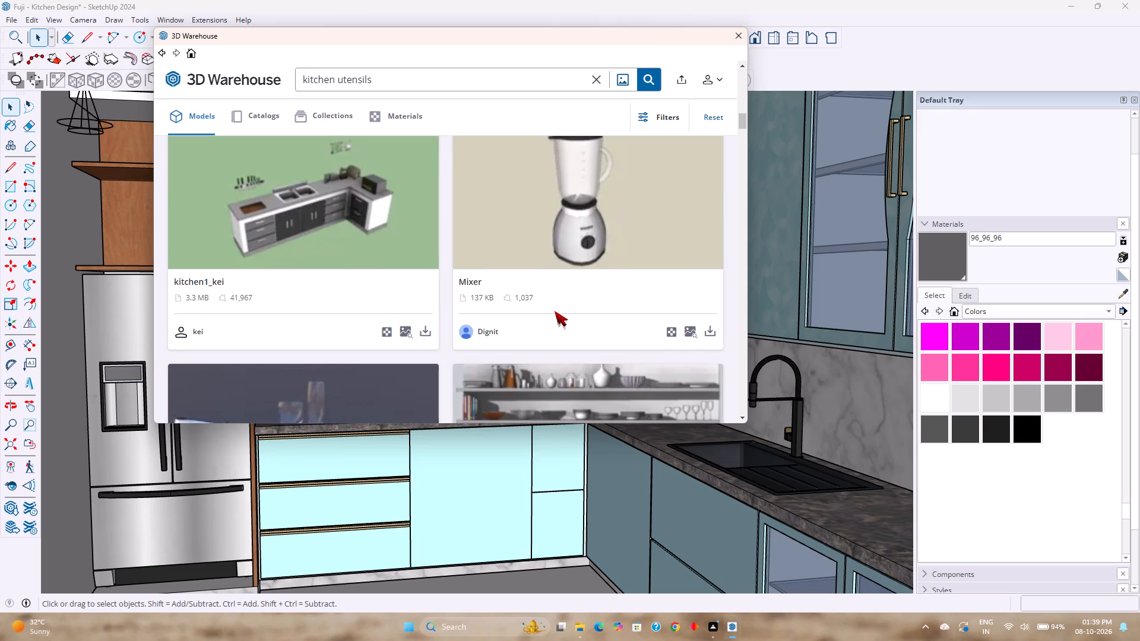
scroll(555, 311, "down", 5)
scroll(555, 311, "up", 4)
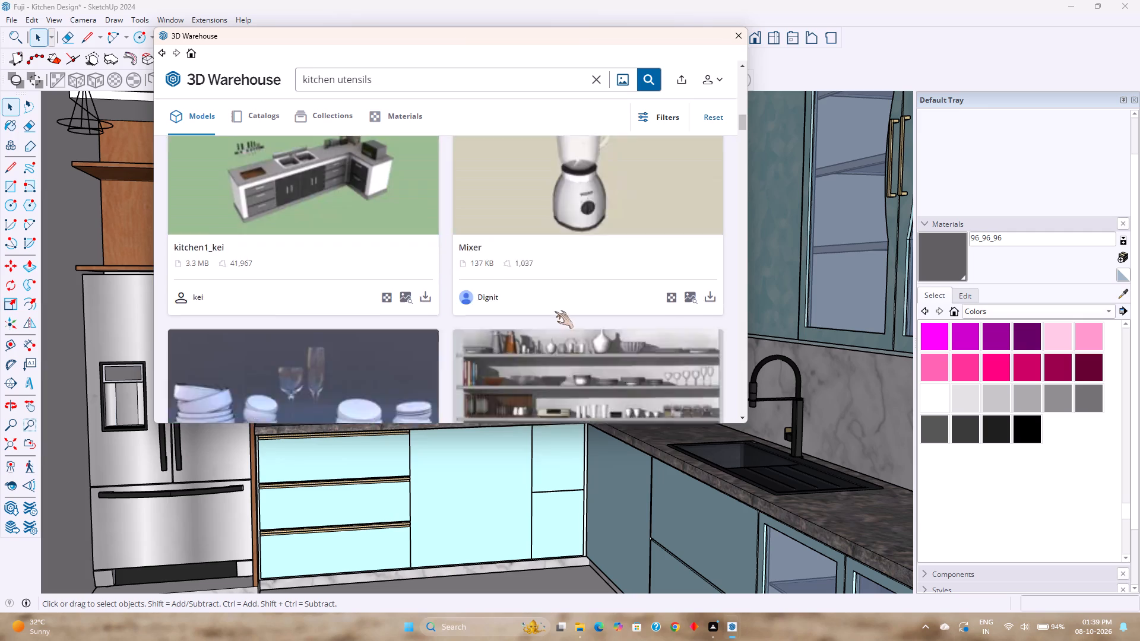
scroll(555, 311, "up", 16)
scroll(558, 311, "up", 5)
scroll(558, 311, "down", 5)
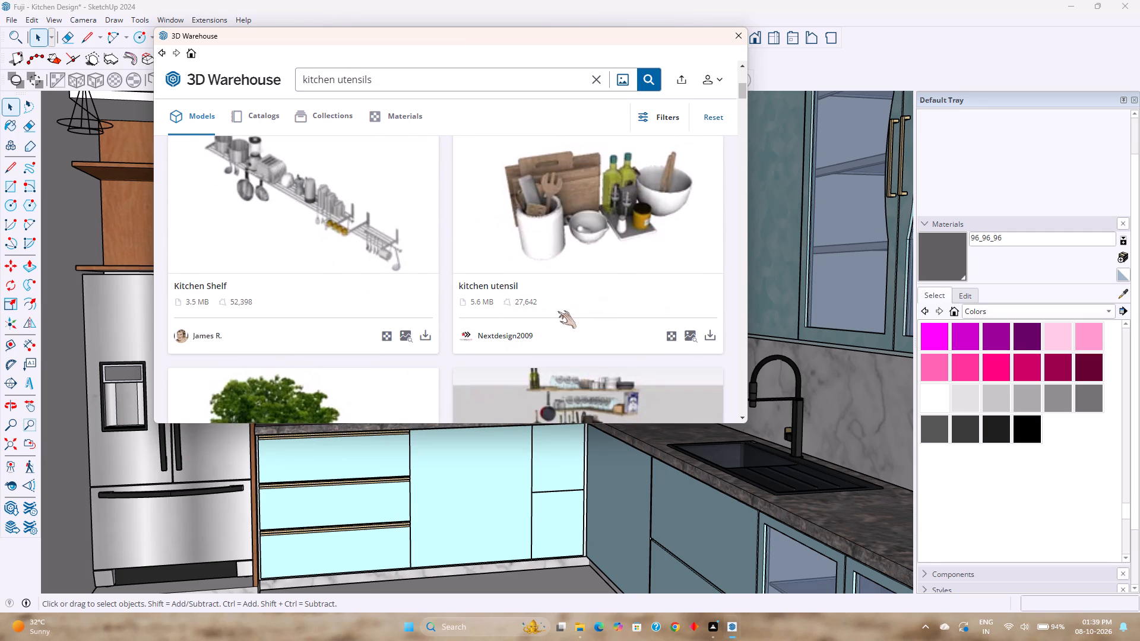
Load the "kitchen utensil" model by Nextdesign2009 into the kitchen and place it on the countertop at the cooktop.
left_click(711, 334)
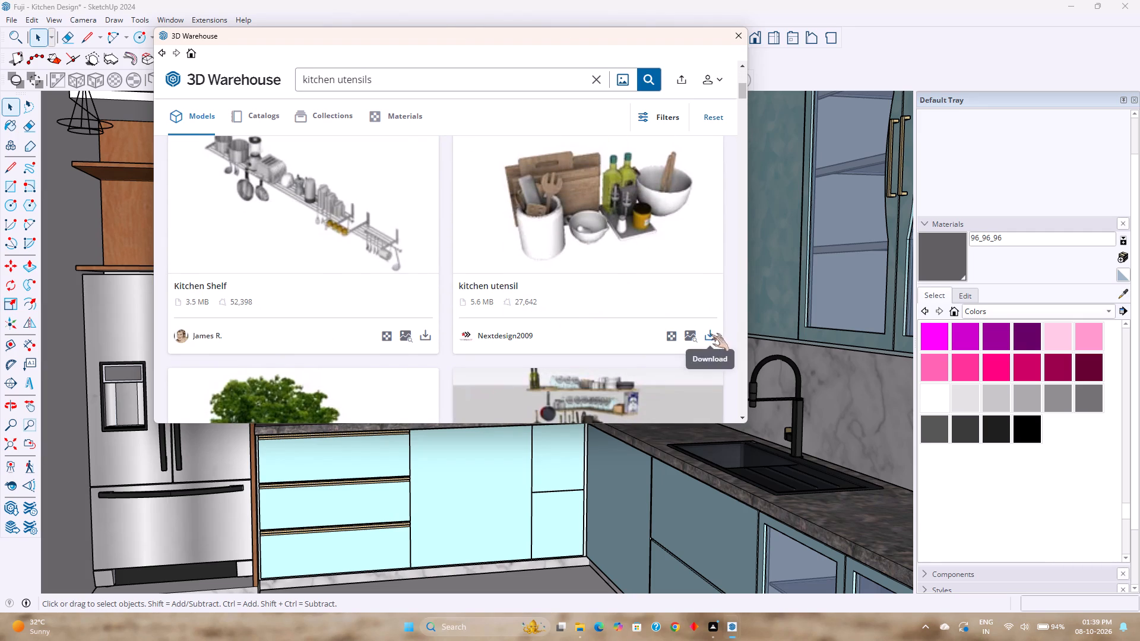
left_click(415, 242)
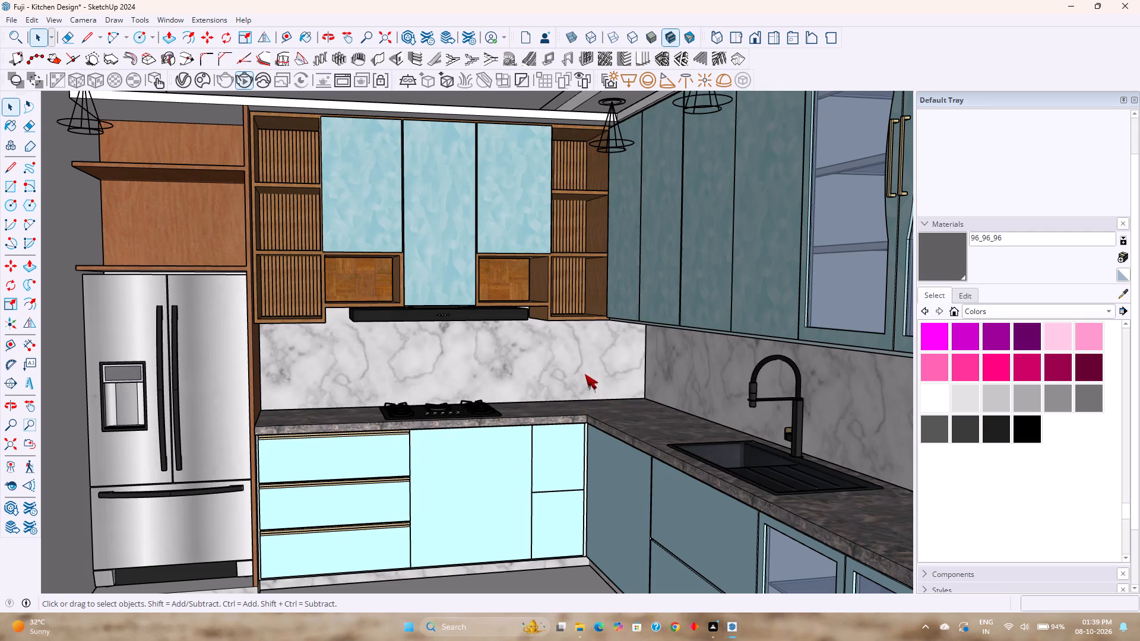
left_click(688, 342)
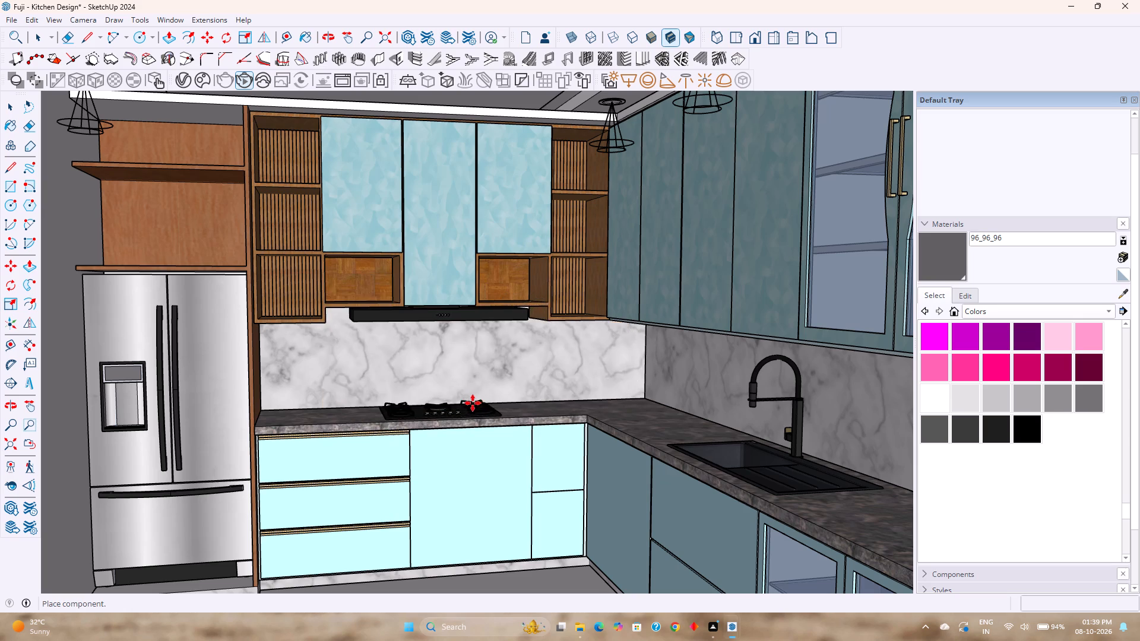
left_click(467, 412)
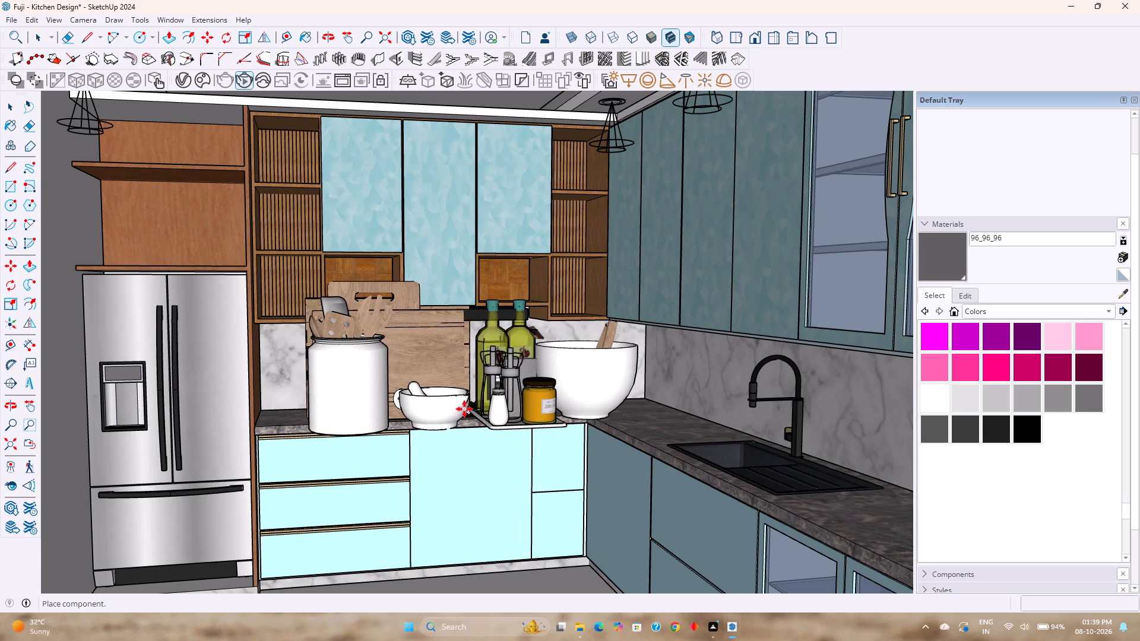
Scale the kitchen utensil set down uniformly about its opposite corner by a factor of about 0.41.
key("s")
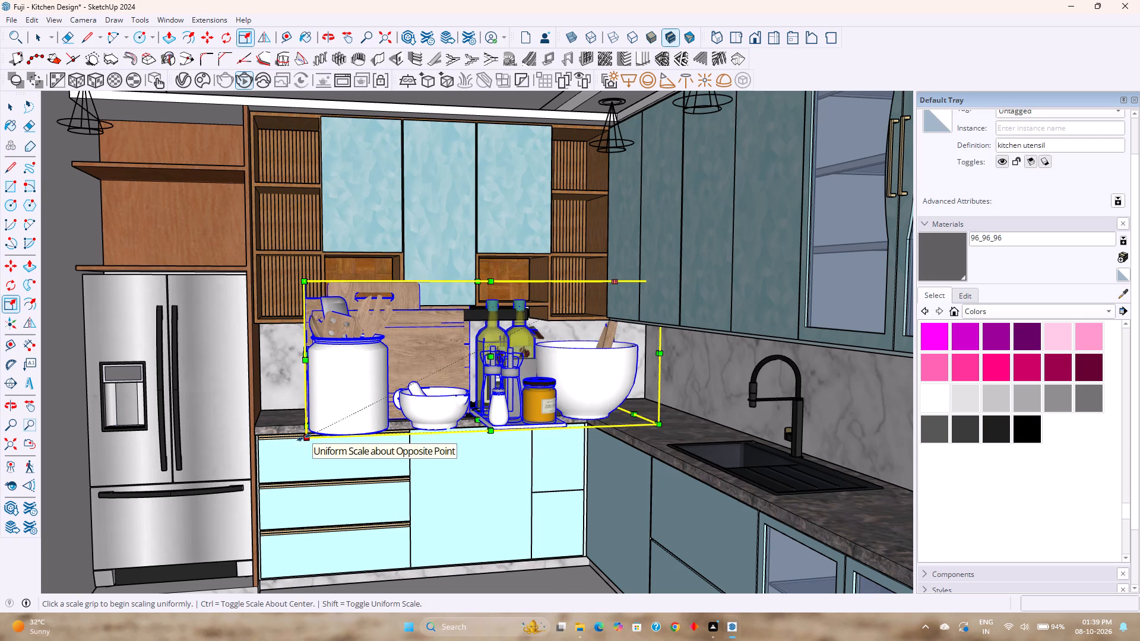
left_click(304, 437)
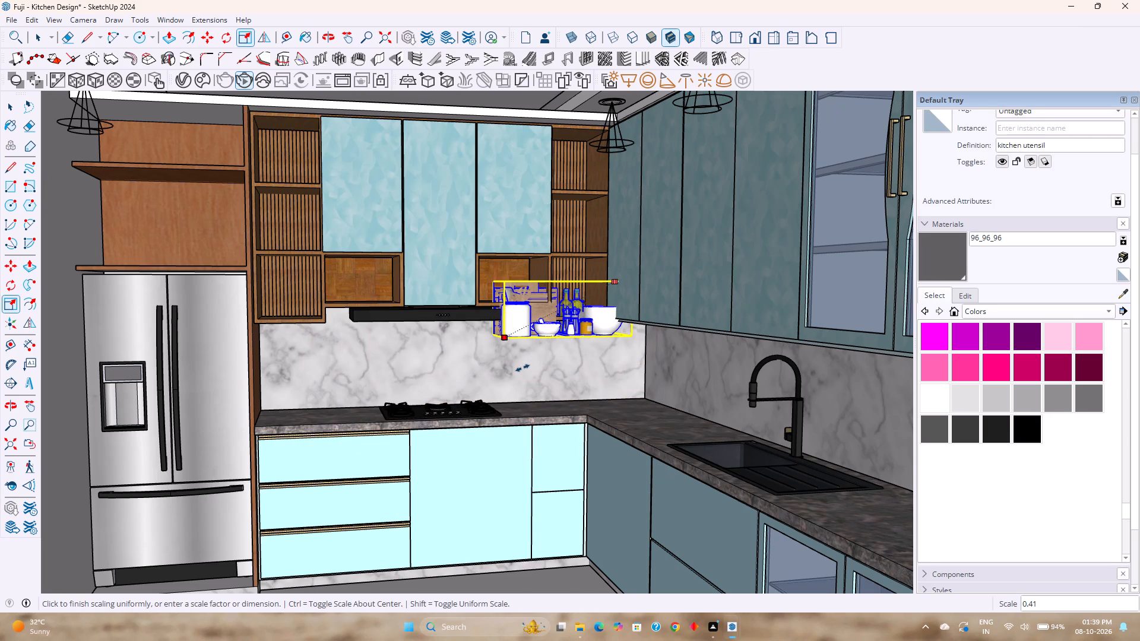
left_click(522, 368)
Move the scaled utensil set down about 2' onto the countertop beside the cooktop.
key("m")
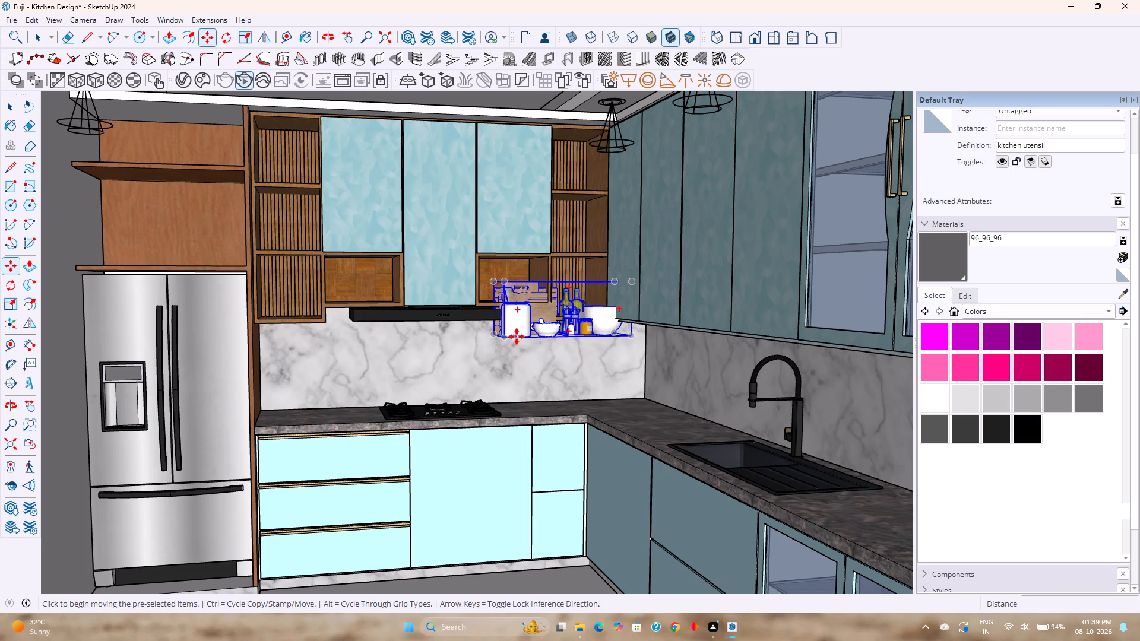
left_click(506, 340)
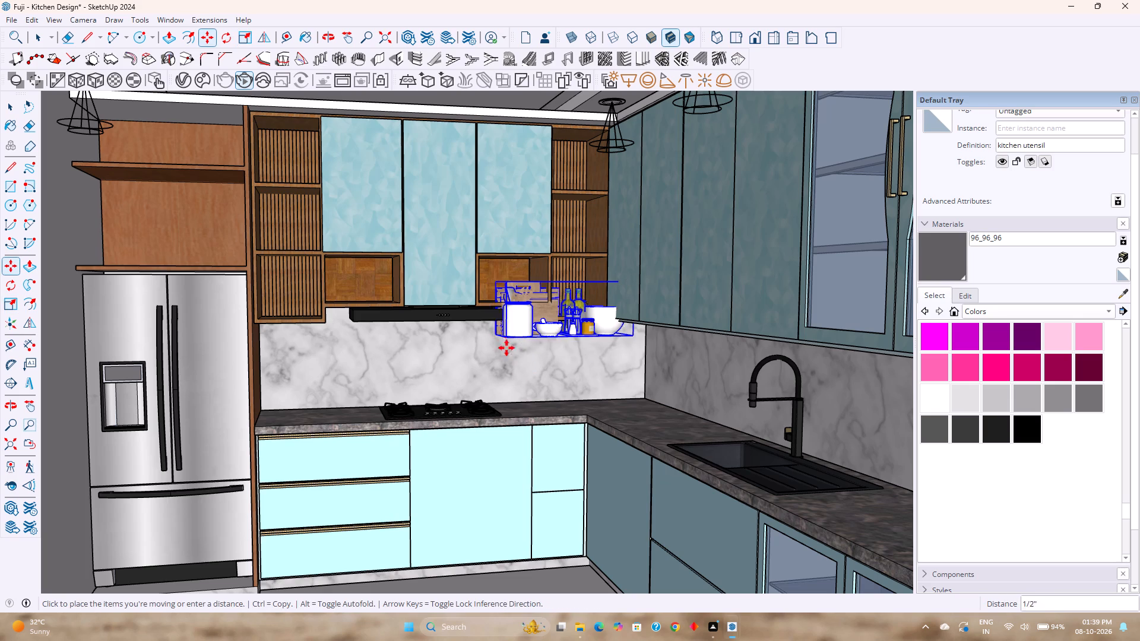
left_click(512, 411)
Slide the utensil set about 10" along the backsplash into the countertop's corner and deselect it.
middle_click_drag(639, 405, 581, 415)
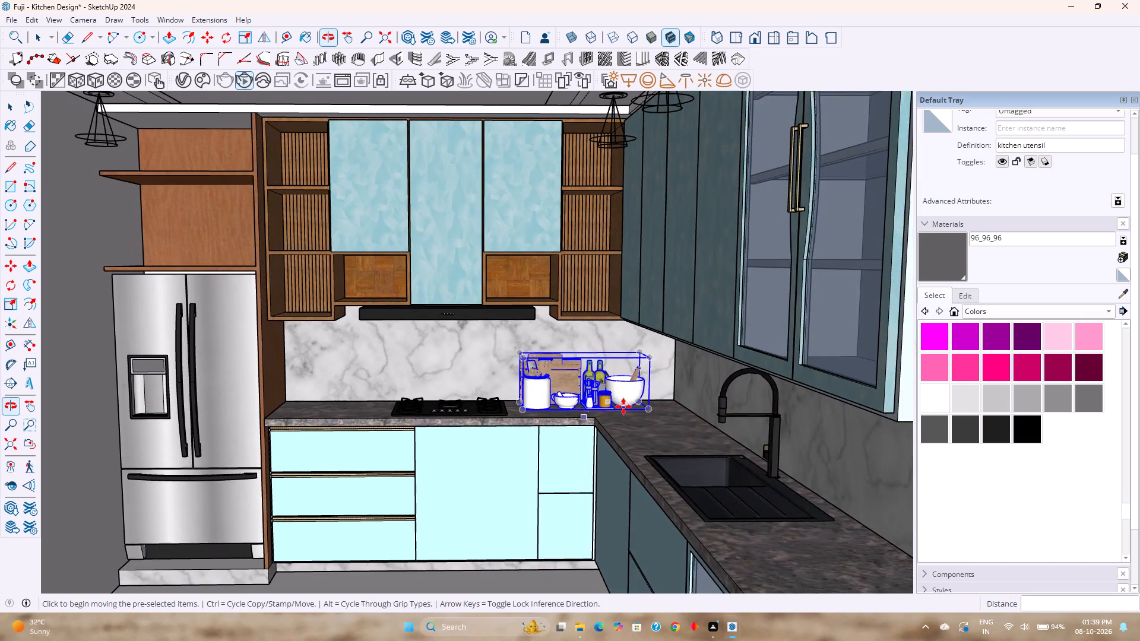
scroll(636, 405, "up", 11)
middle_click_drag(651, 408, 566, 427)
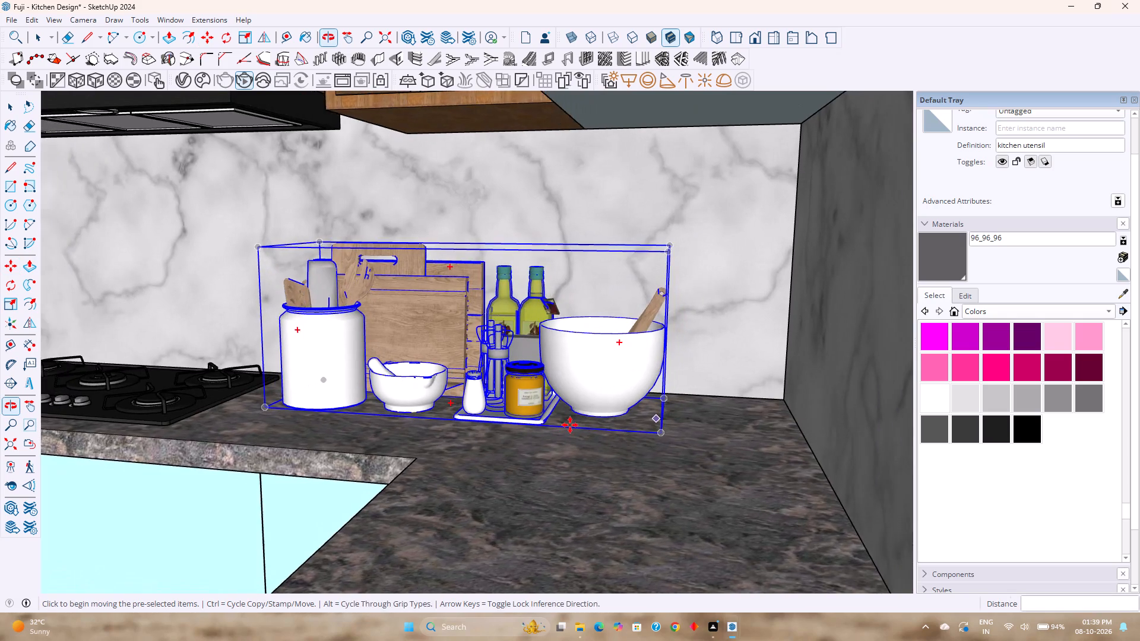
scroll(711, 387, "up", 3)
left_click(650, 401)
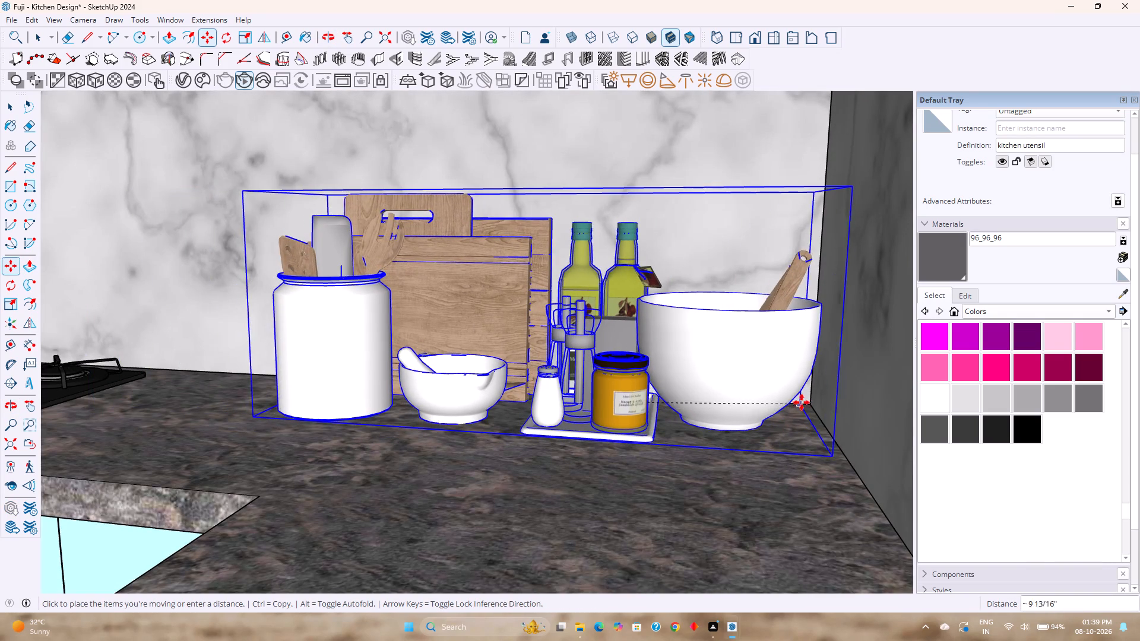
left_click(809, 401)
middle_click_drag(635, 416, 834, 443)
scroll(836, 436, "down", 4)
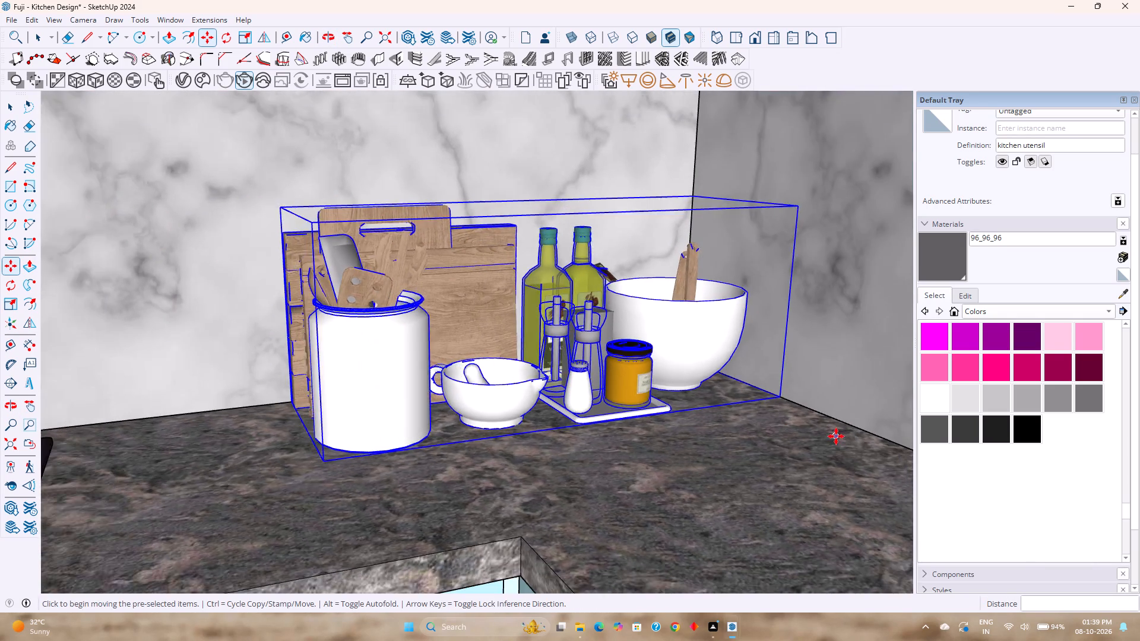
scroll(836, 436, "down", 2)
key("Escape")
key("space")
key("Escape")
Check the utensil set's placement within the whole kitchen and reopen 3D Warehouse.
scroll(644, 391, "down", 8)
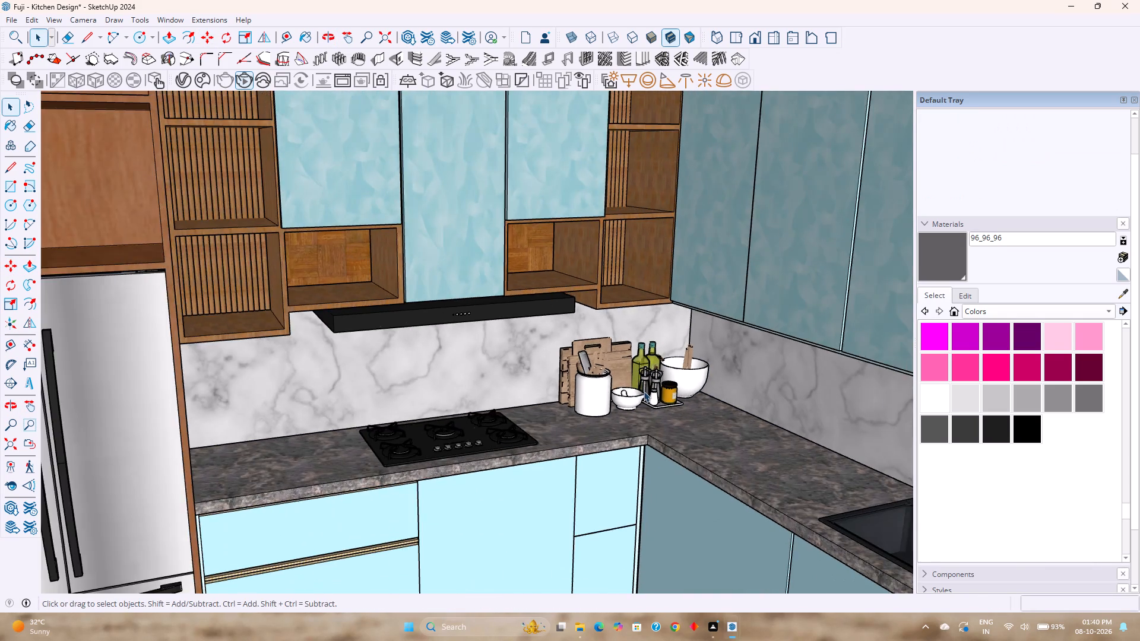
middle_click_drag(644, 391, 571, 343)
scroll(571, 343, "down", 3)
middle_click_drag(578, 361, 512, 333)
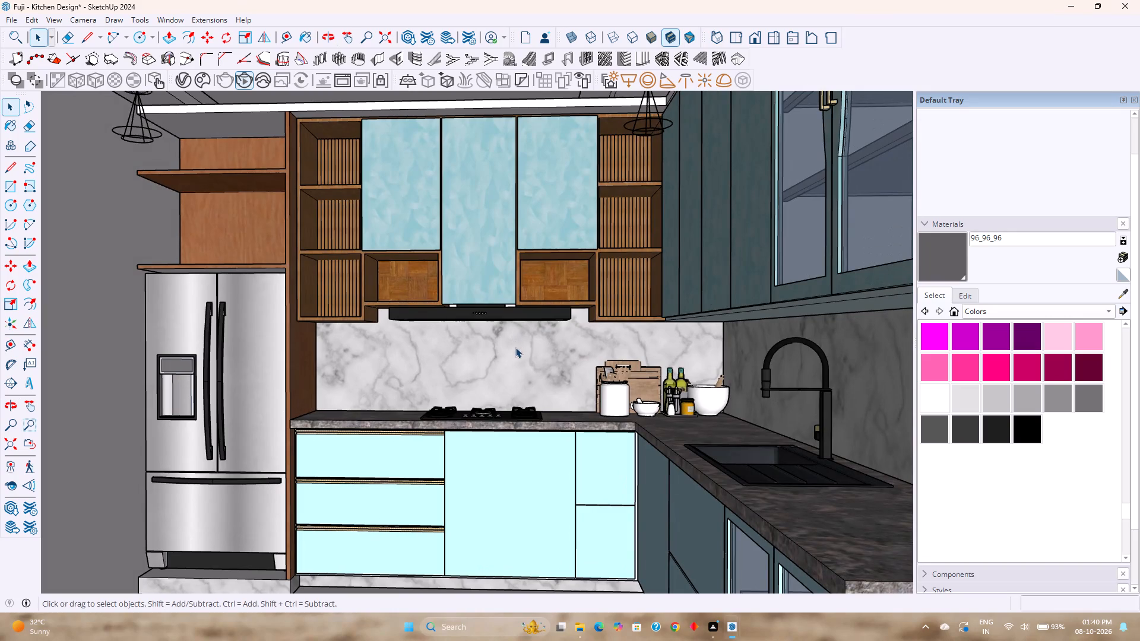
left_click(169, 18)
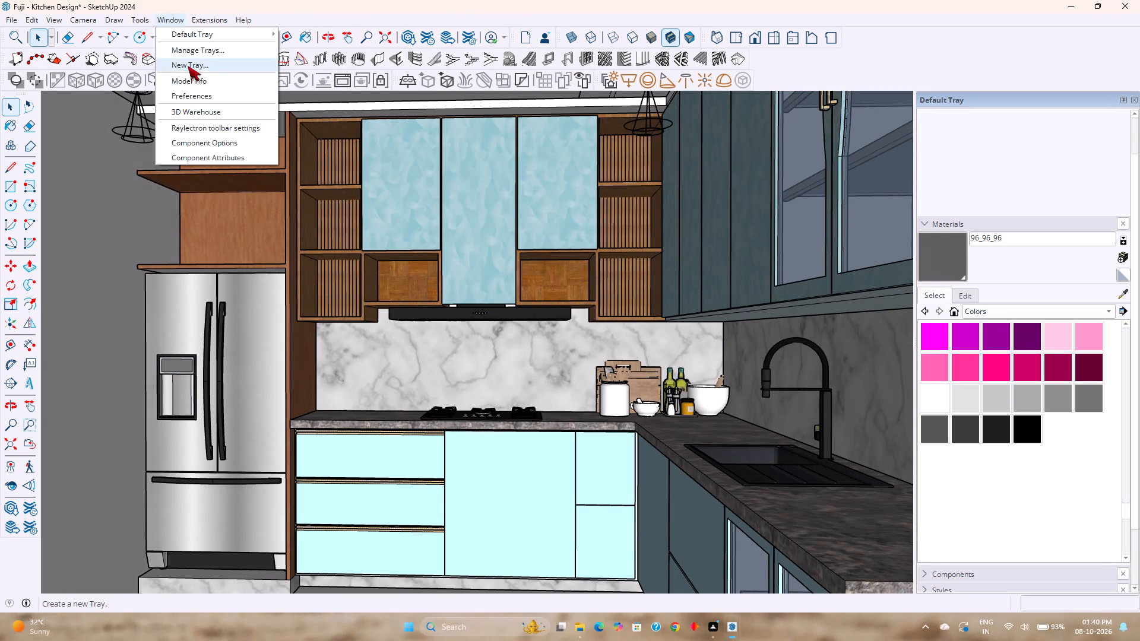
left_click(202, 109)
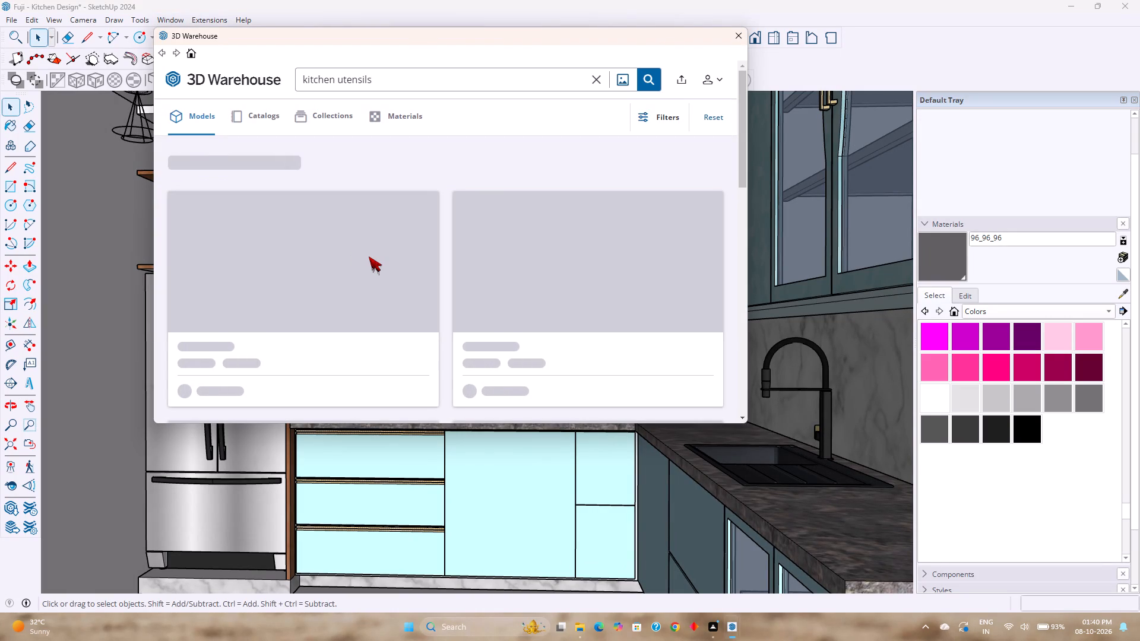
Browse the 3D Warehouse kitchen utensils results for another model to dress the cooktop wall.
scroll(376, 264, "down", 4)
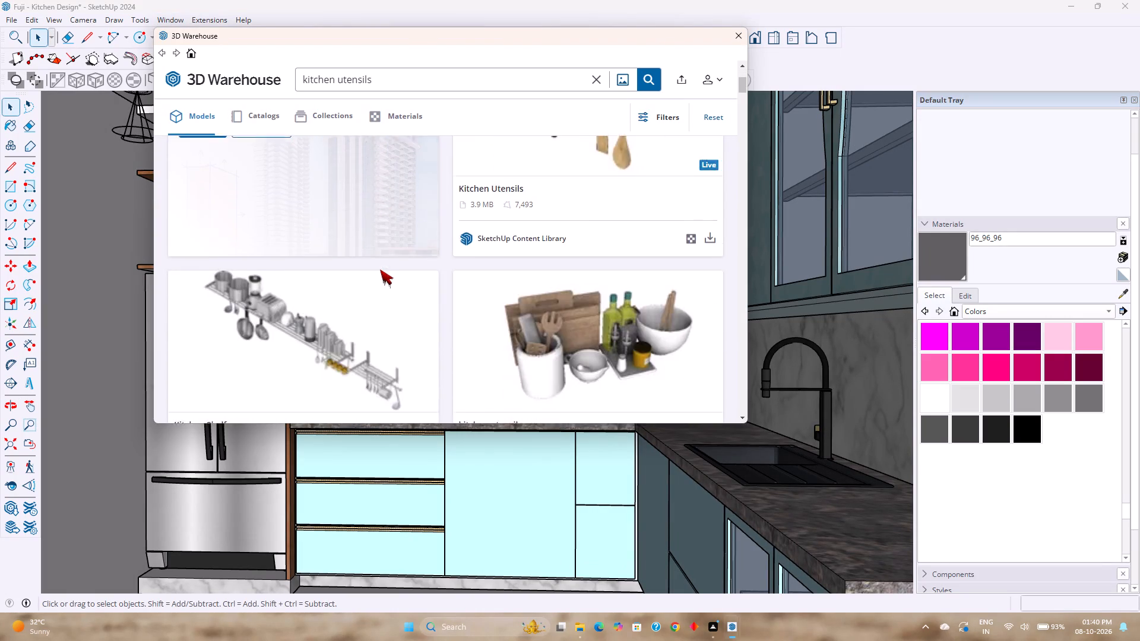
scroll(380, 269, "down", 14)
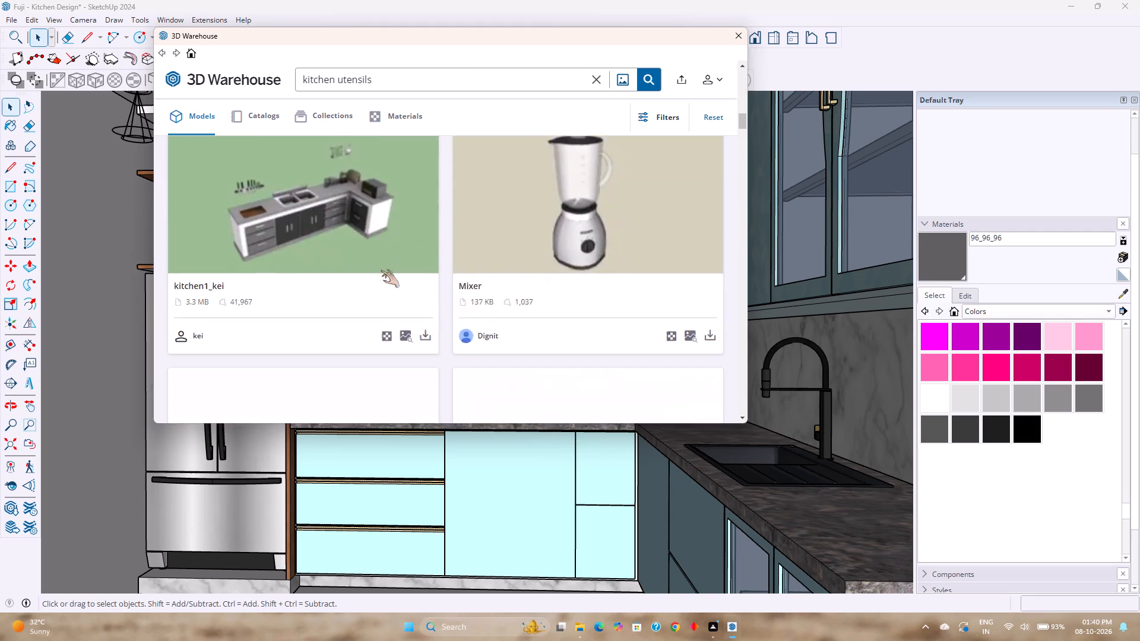
scroll(381, 270, "down", 5)
scroll(381, 270, "up", 1)
scroll(381, 270, "down", 7)
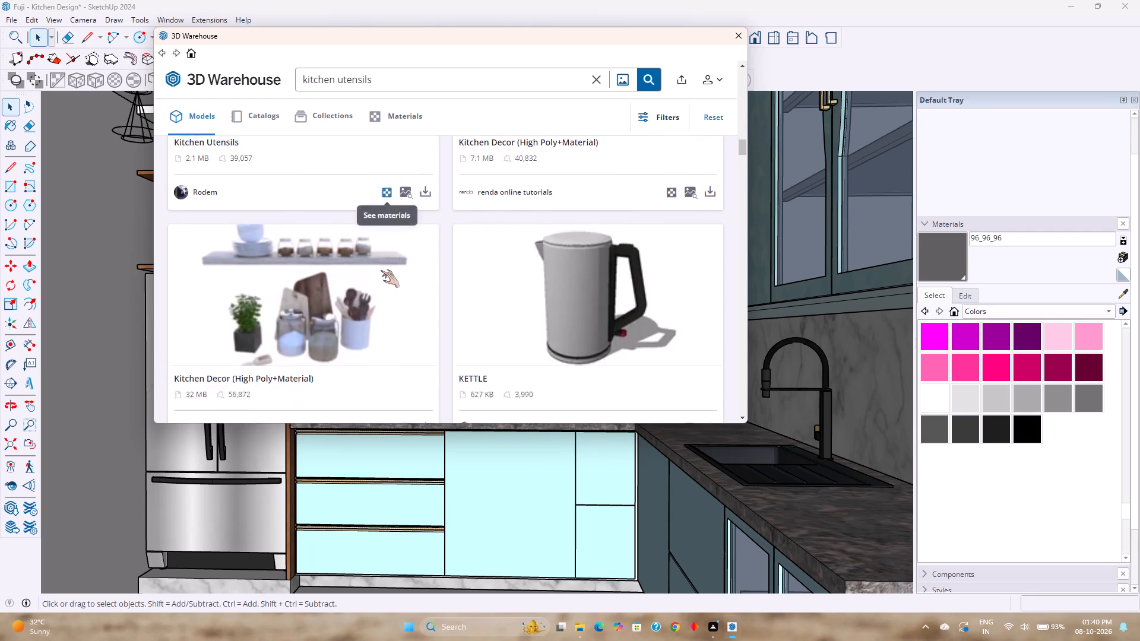
scroll(381, 270, "up", 1)
scroll(381, 270, "down", 5)
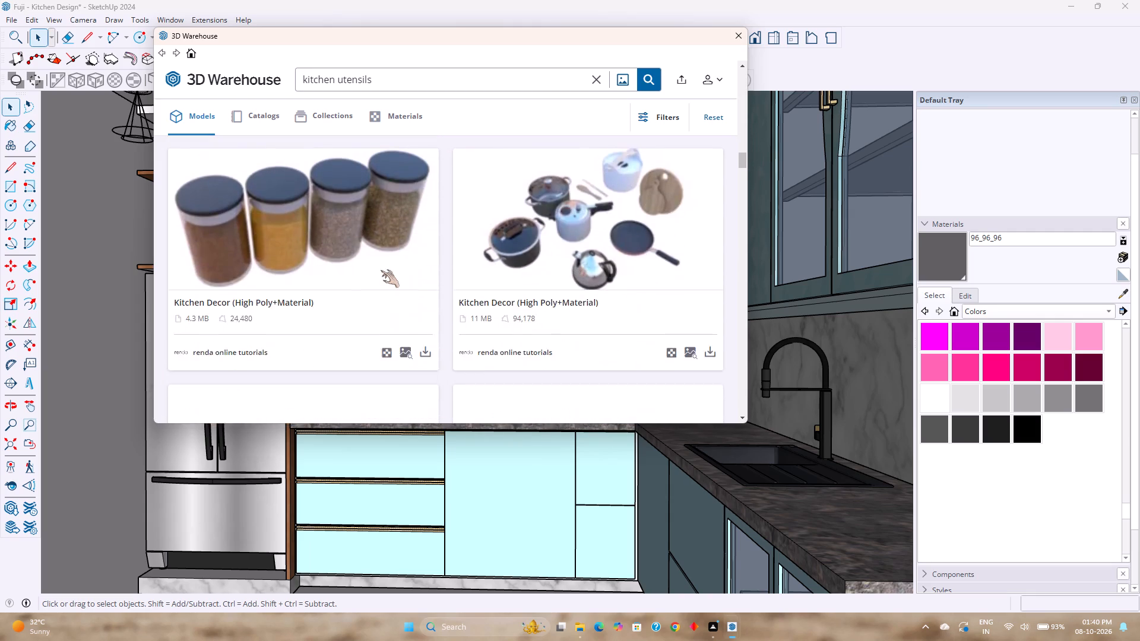
scroll(381, 270, "down", 10)
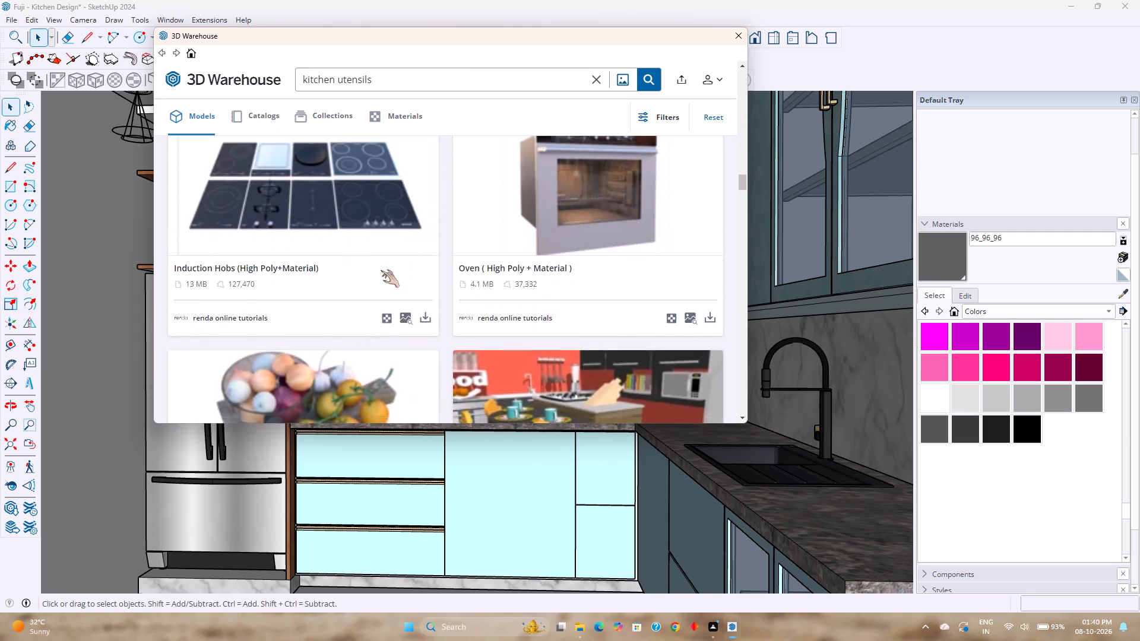
scroll(381, 270, "down", 8)
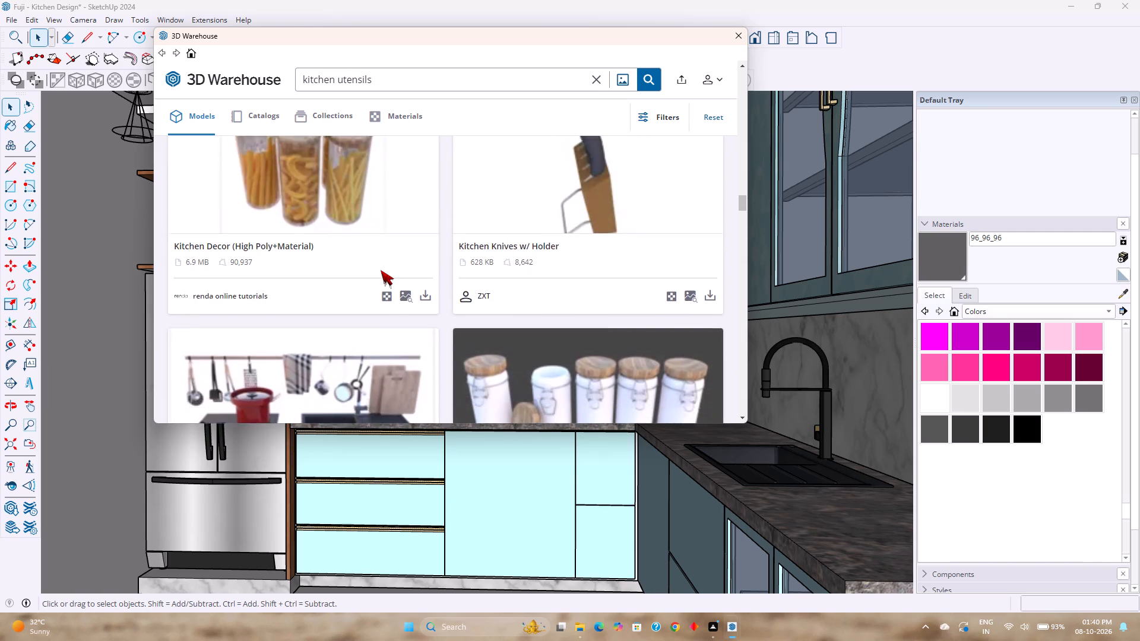
scroll(381, 270, "down", 5)
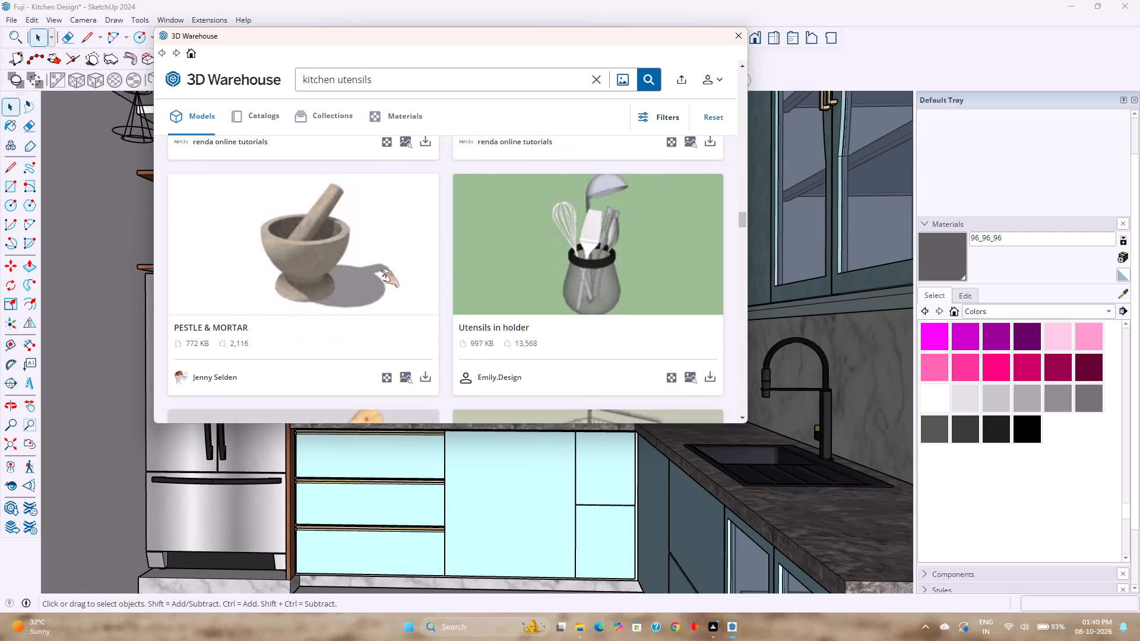
scroll(381, 270, "down", 8)
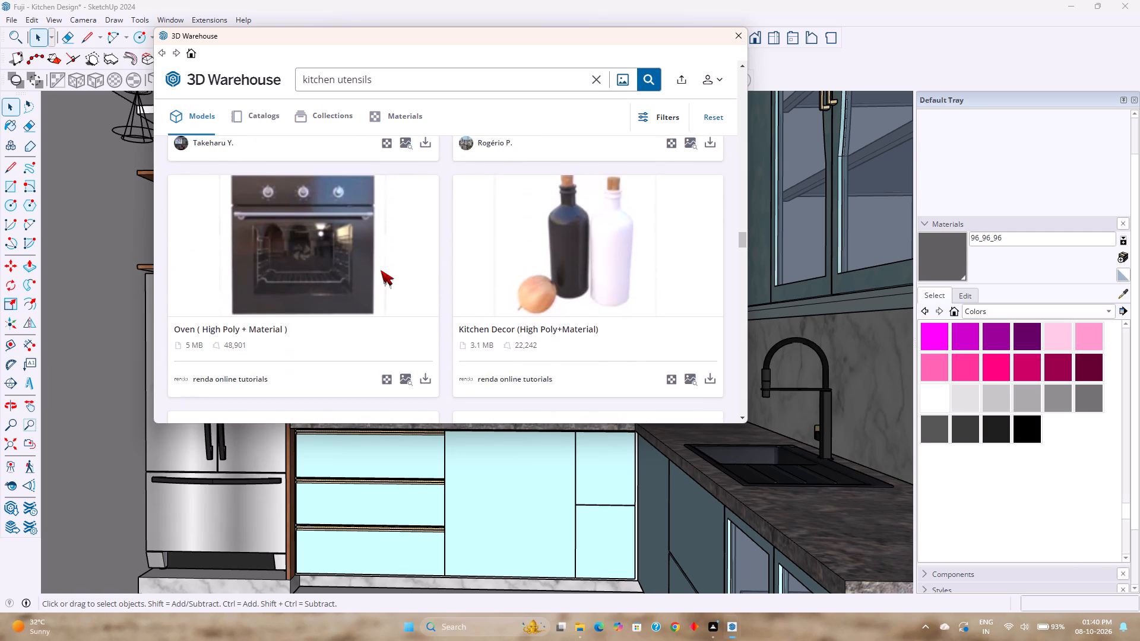
scroll(381, 270, "down", 8)
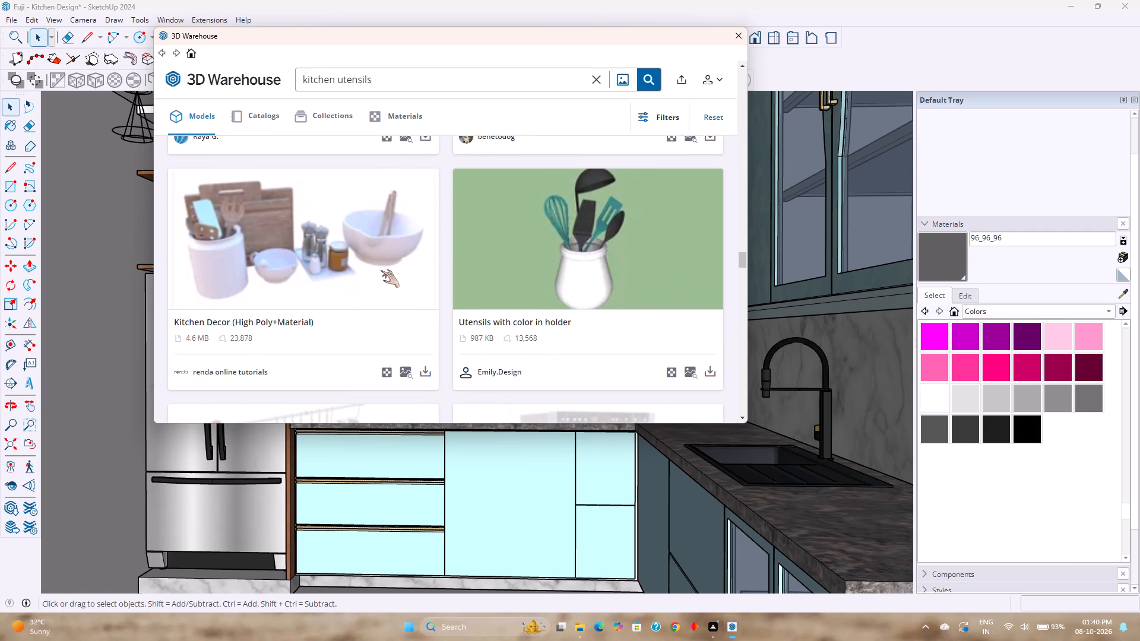
scroll(381, 270, "down", 2)
scroll(381, 270, "up", 1)
scroll(381, 270, "down", 7)
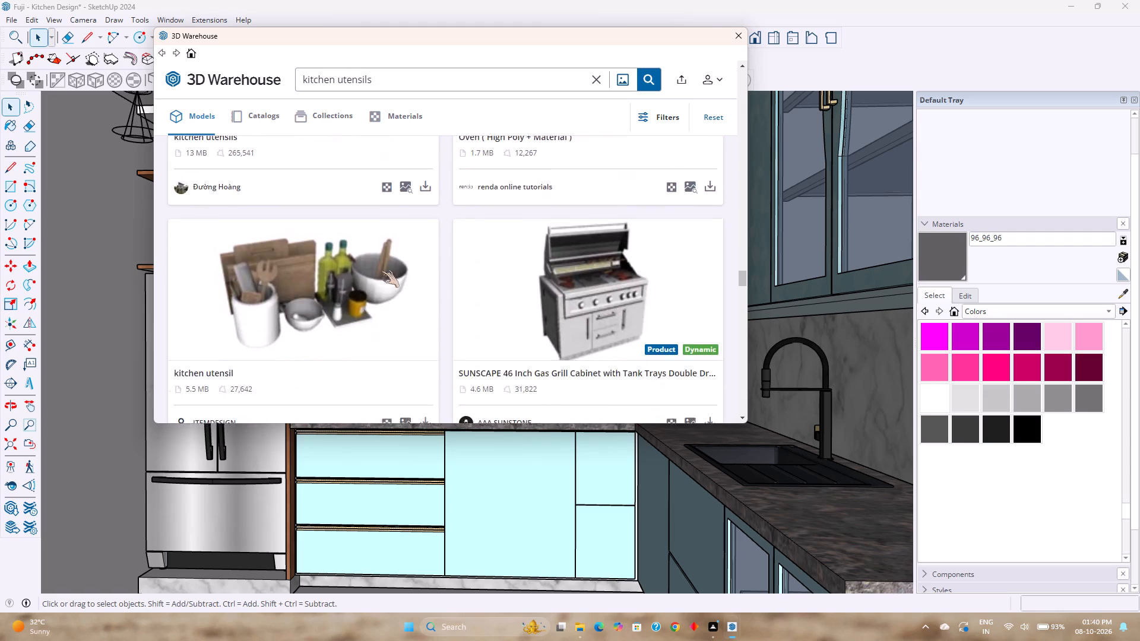
scroll(381, 270, "down", 3)
scroll(381, 270, "up", 4)
scroll(381, 270, "down", 2)
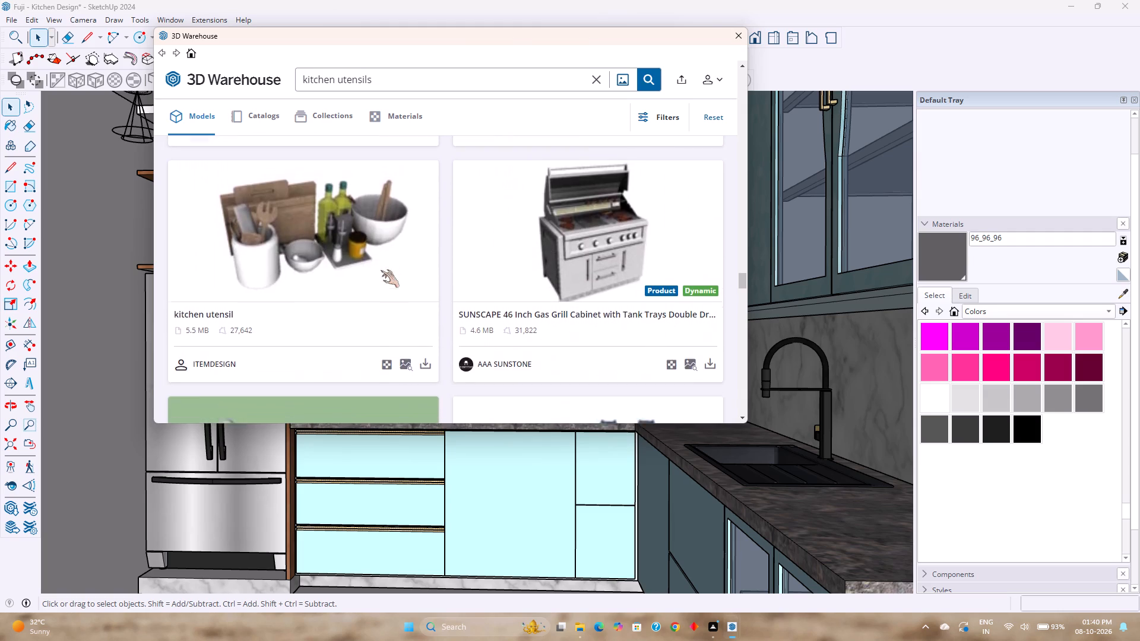
scroll(381, 270, "down", 10)
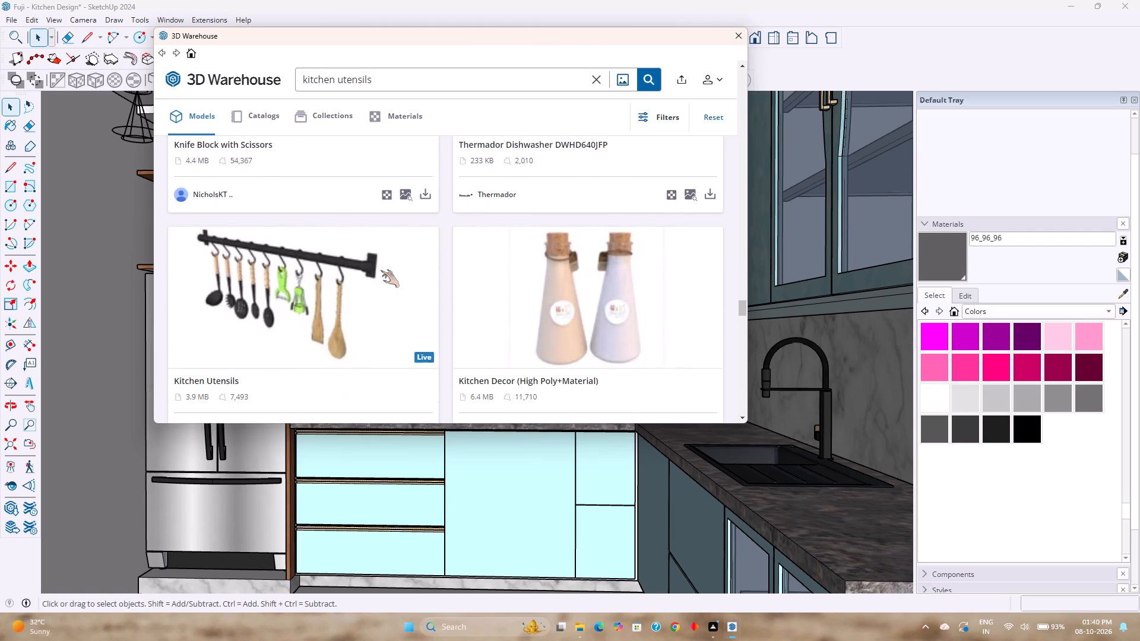
scroll(381, 270, "down", 12)
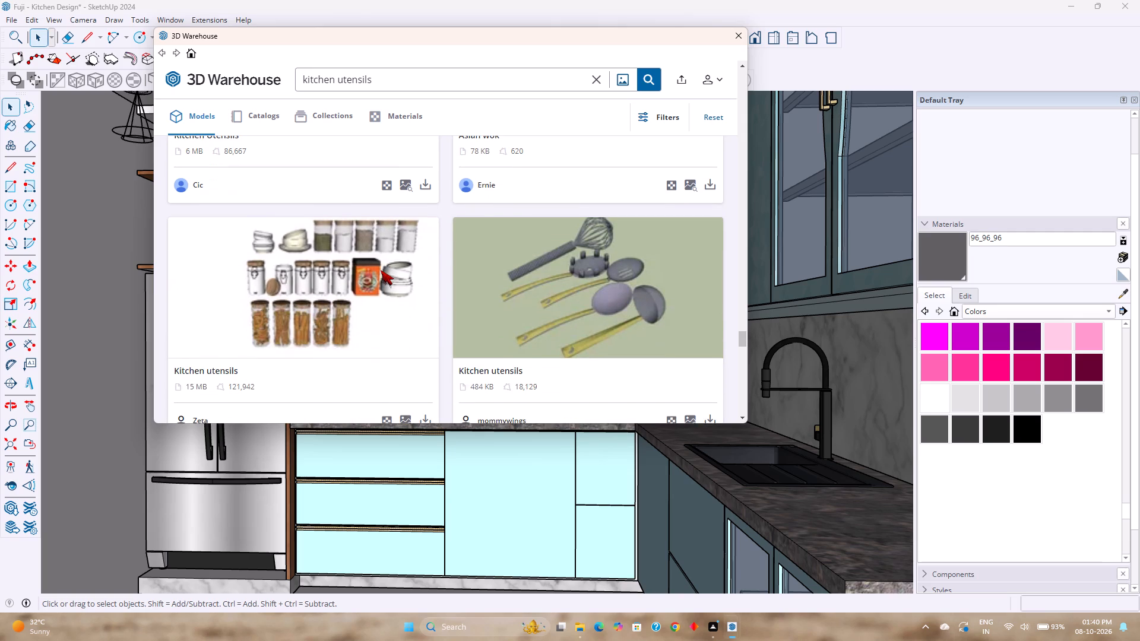
scroll(381, 270, "down", 2)
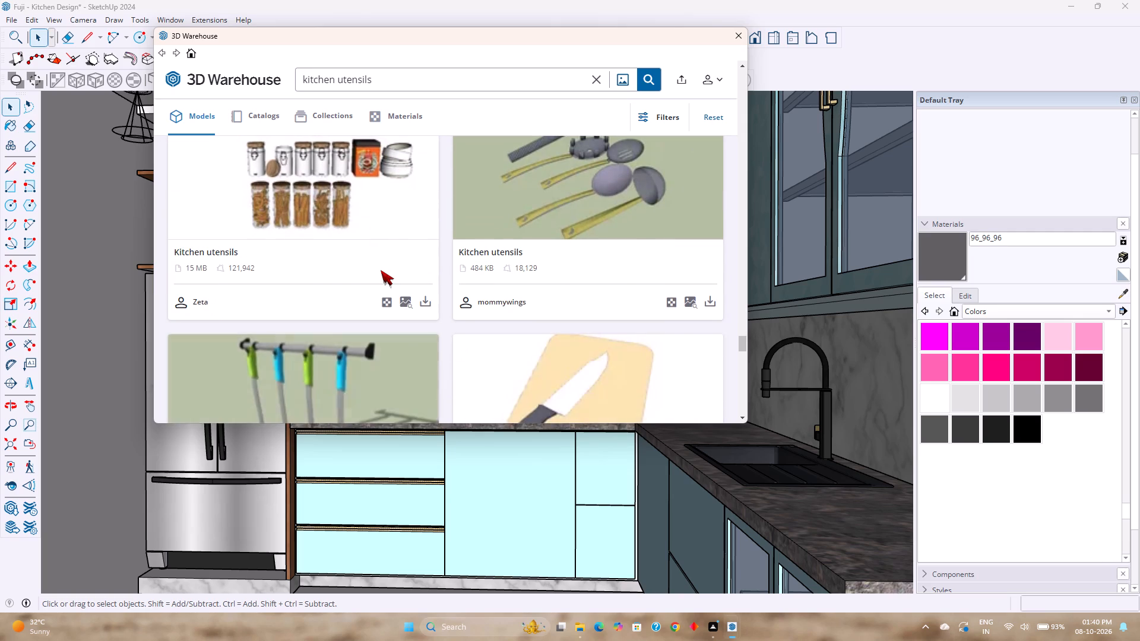
scroll(381, 270, "down", 7)
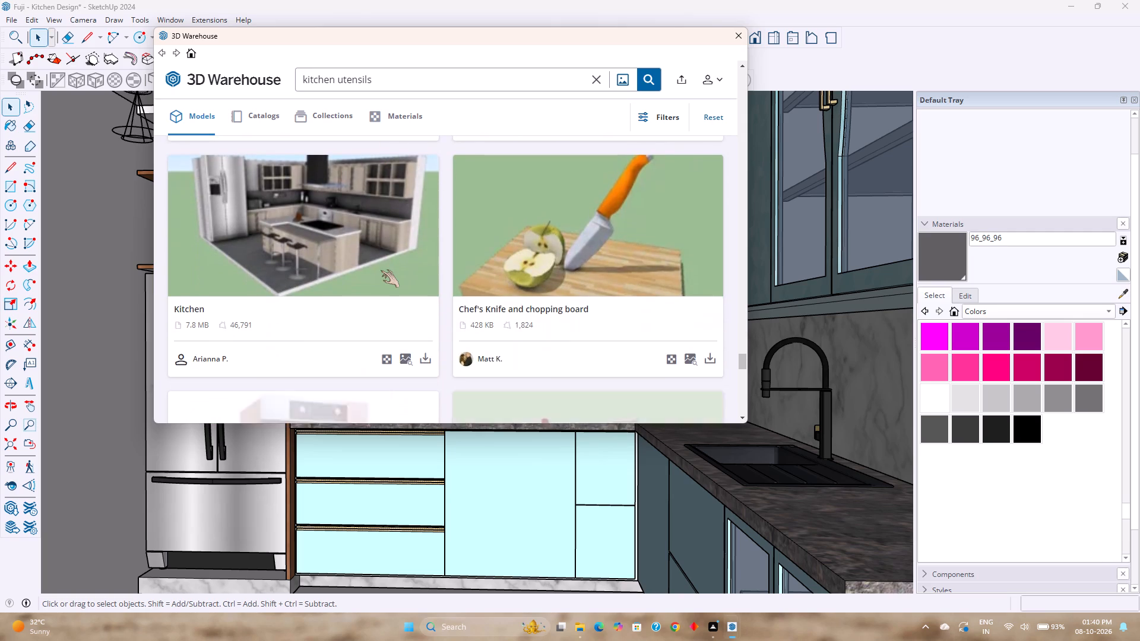
scroll(381, 270, "down", 5)
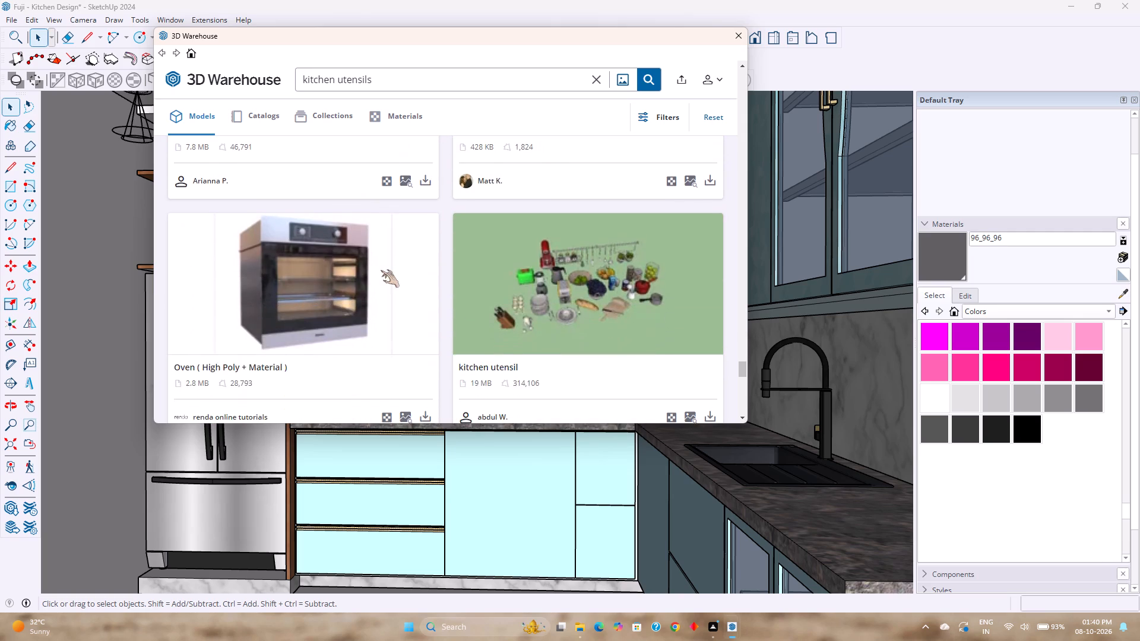
scroll(381, 270, "down", 4)
scroll(381, 270, "up", 3)
scroll(381, 270, "down", 3)
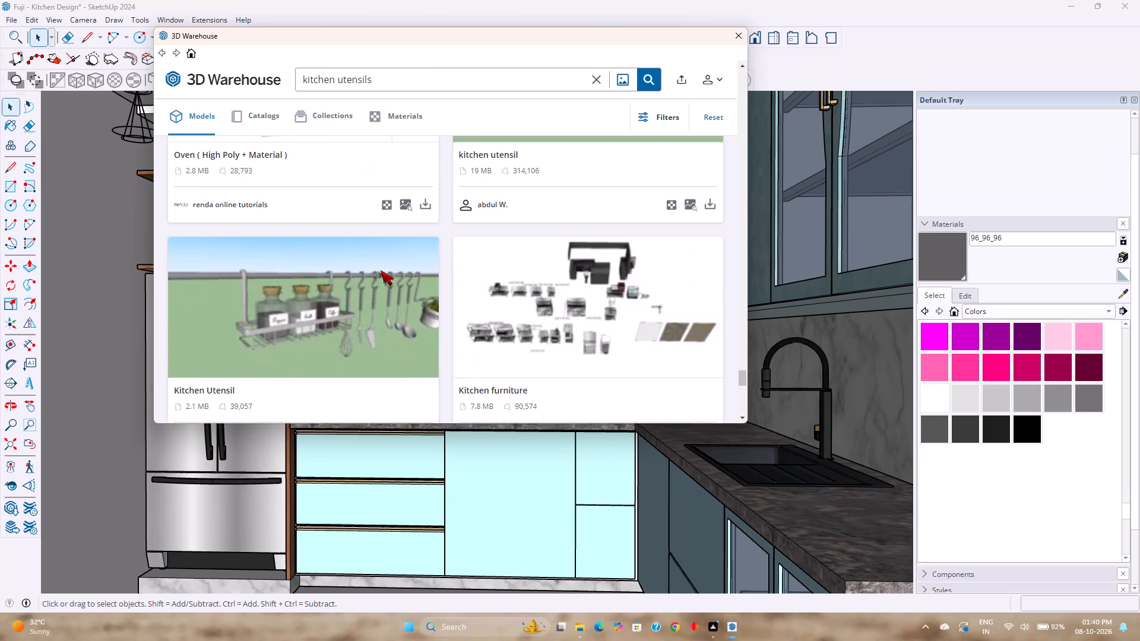
scroll(381, 270, "down", 6)
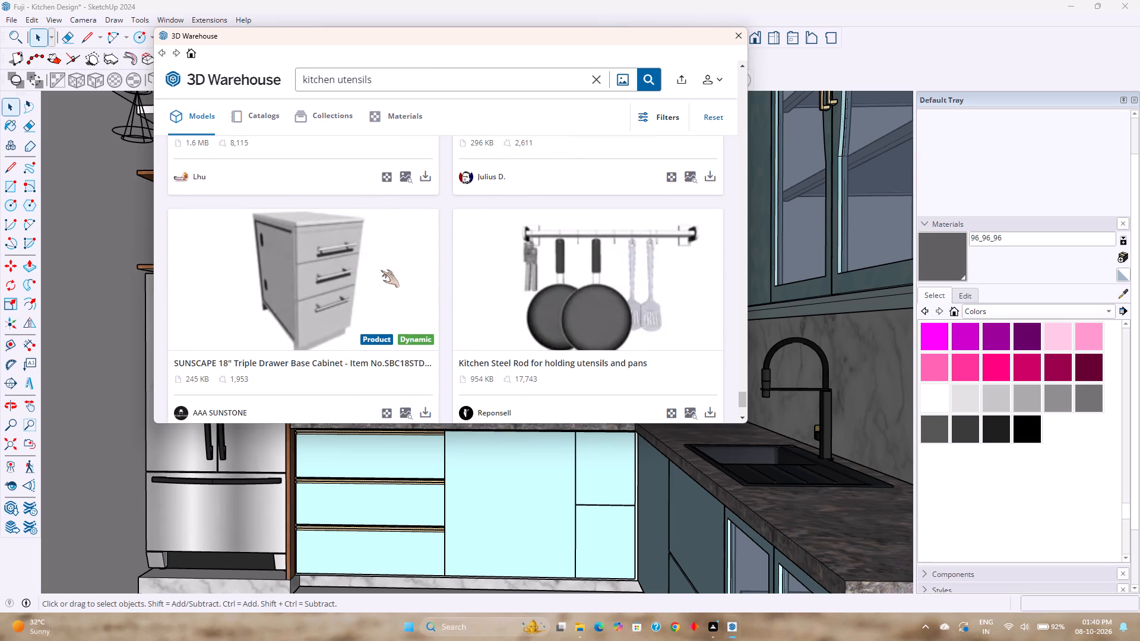
scroll(381, 270, "down", 2)
scroll(381, 270, "up", 1)
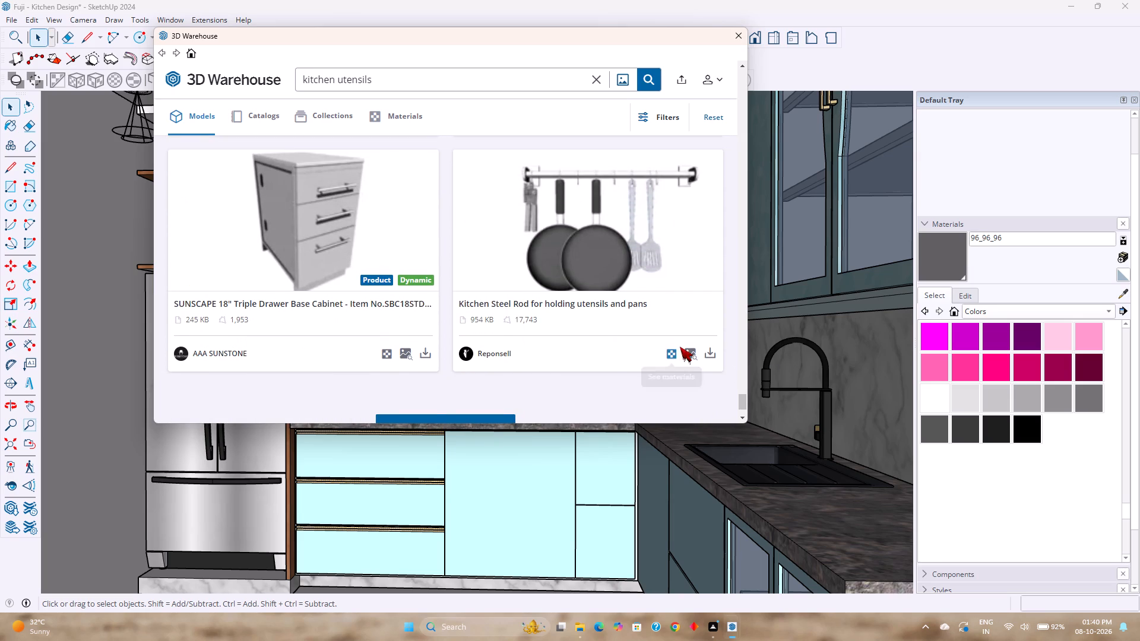
Load "Kitchen Steel Rod for holding utensils and pans" into the model and place it on the marble backsplash between the fridge and cooktop.
left_click(708, 348)
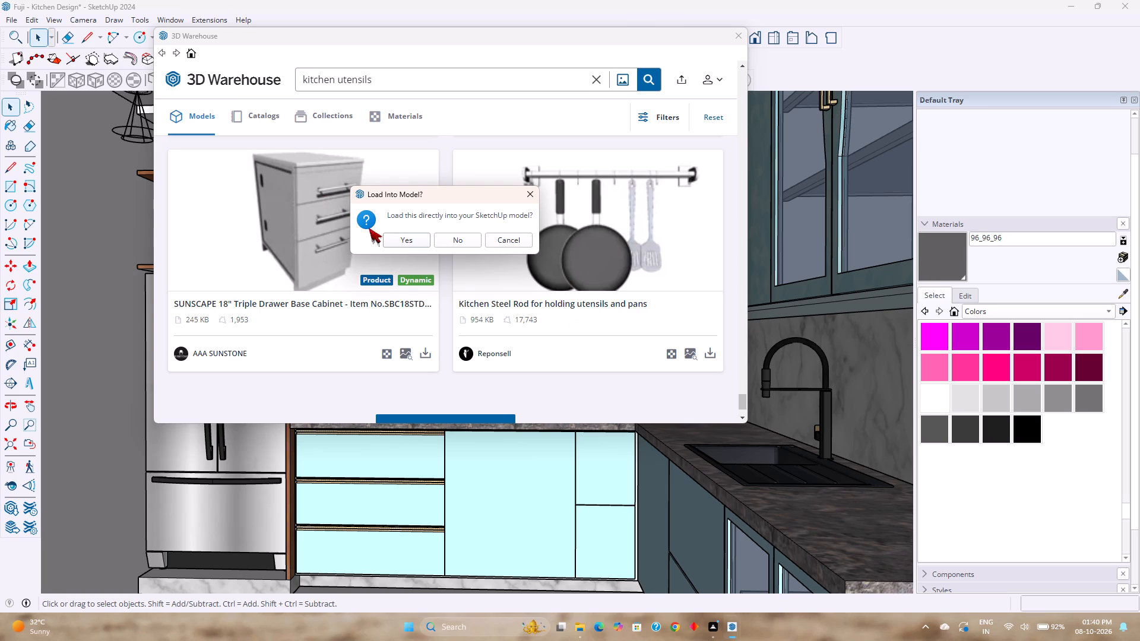
left_click(398, 241)
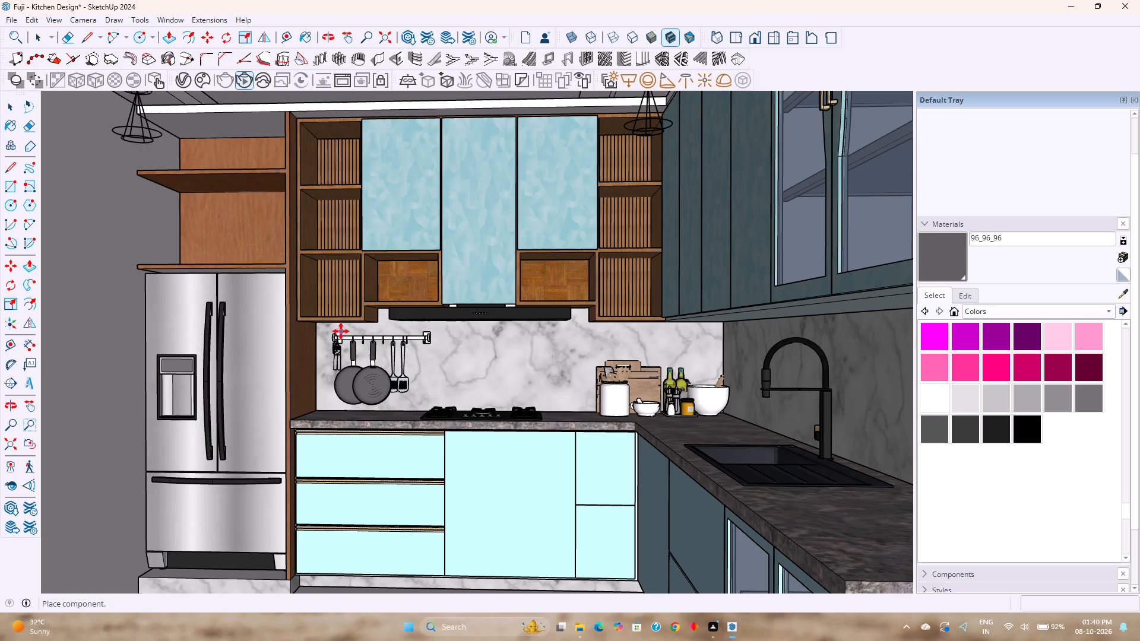
left_click(335, 331)
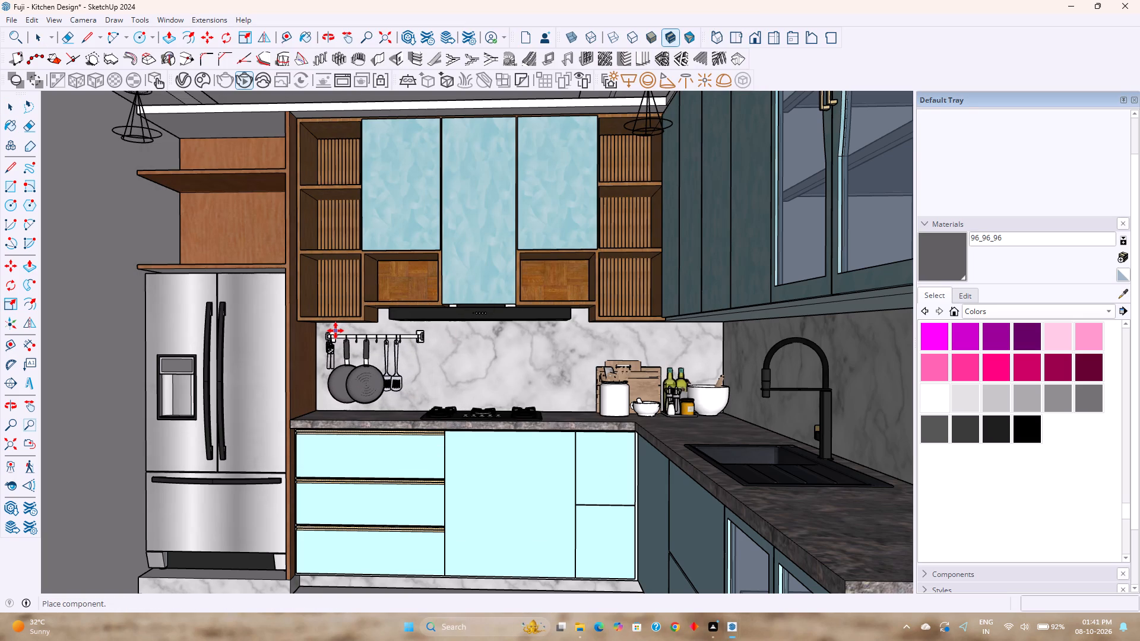
key("Escape")
key("space")
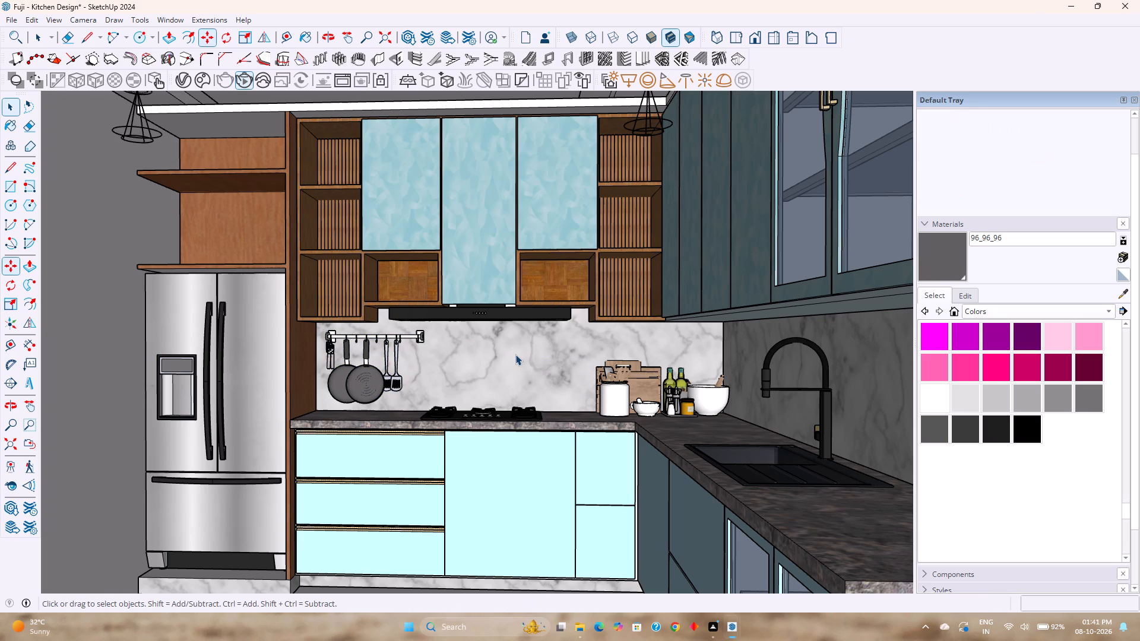
Check the hanging pan and utensil rod's placement on the backsplash against the surrounding cabinets and countertop.
scroll(514, 353, "up", 2)
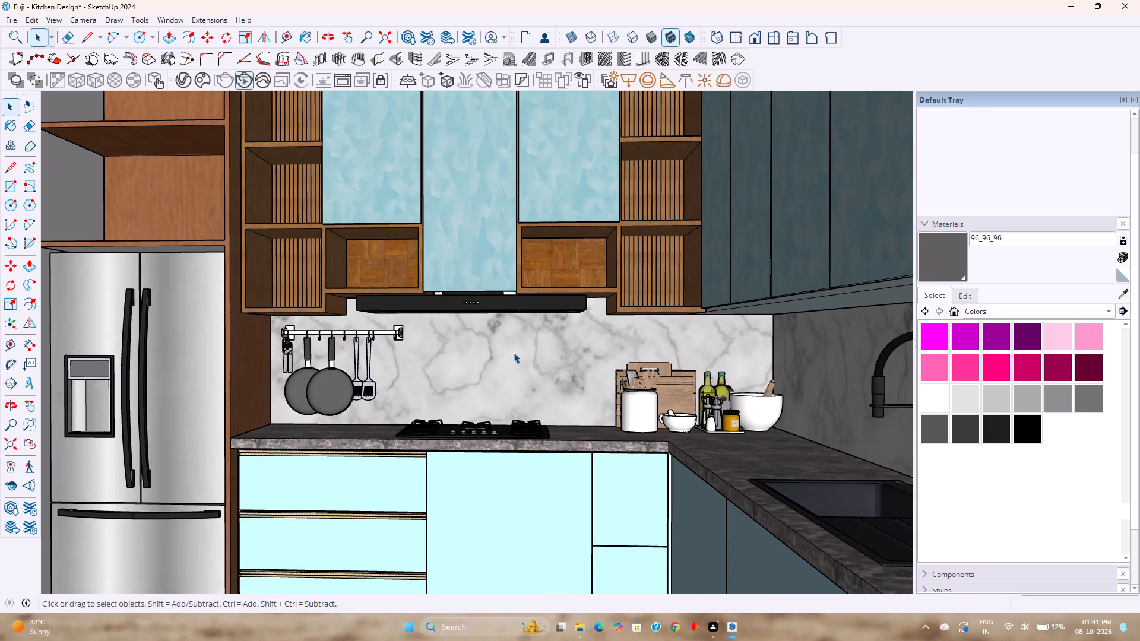
middle_click_drag(514, 353, 518, 392)
scroll(518, 392, "down", 3)
middle_click_drag(518, 392, 519, 323)
scroll(519, 323, "down", 1)
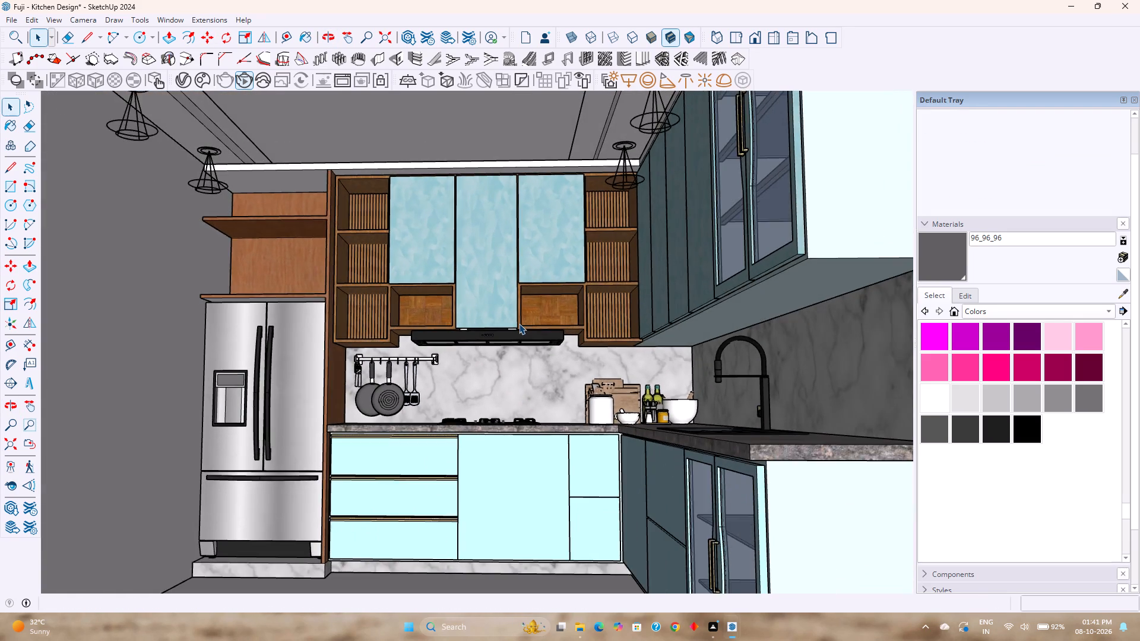
middle_click_drag(520, 323, 537, 377)
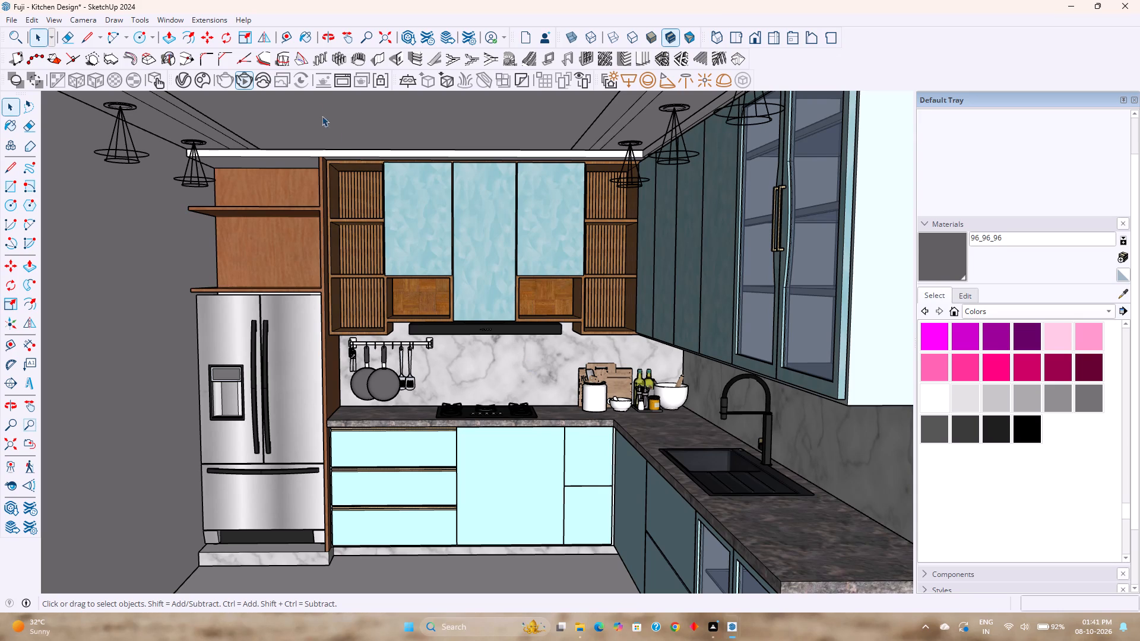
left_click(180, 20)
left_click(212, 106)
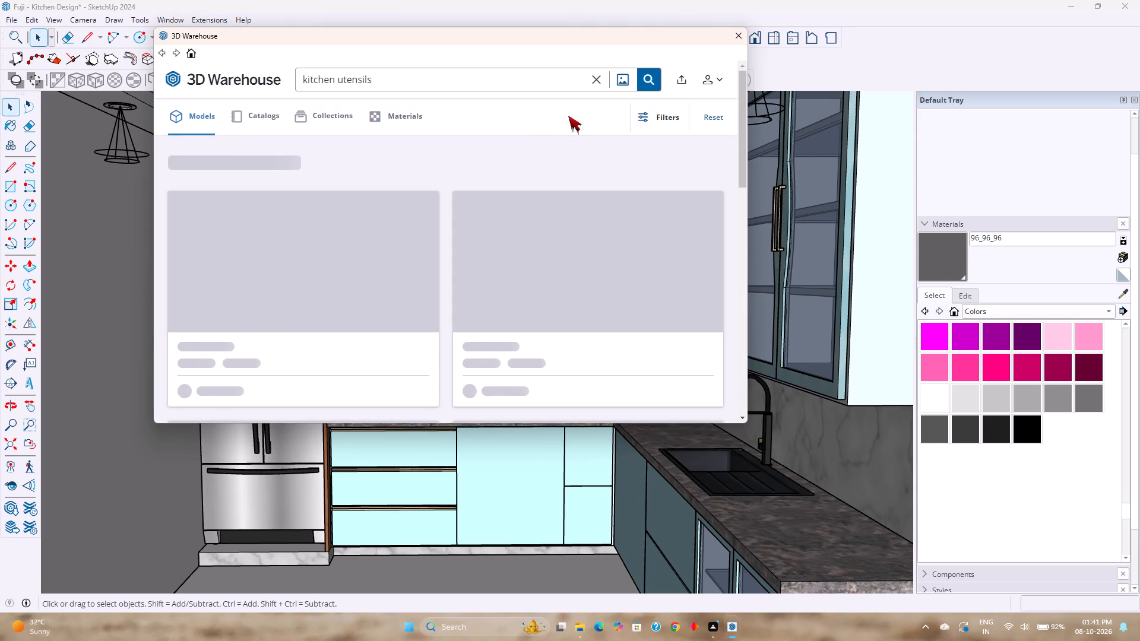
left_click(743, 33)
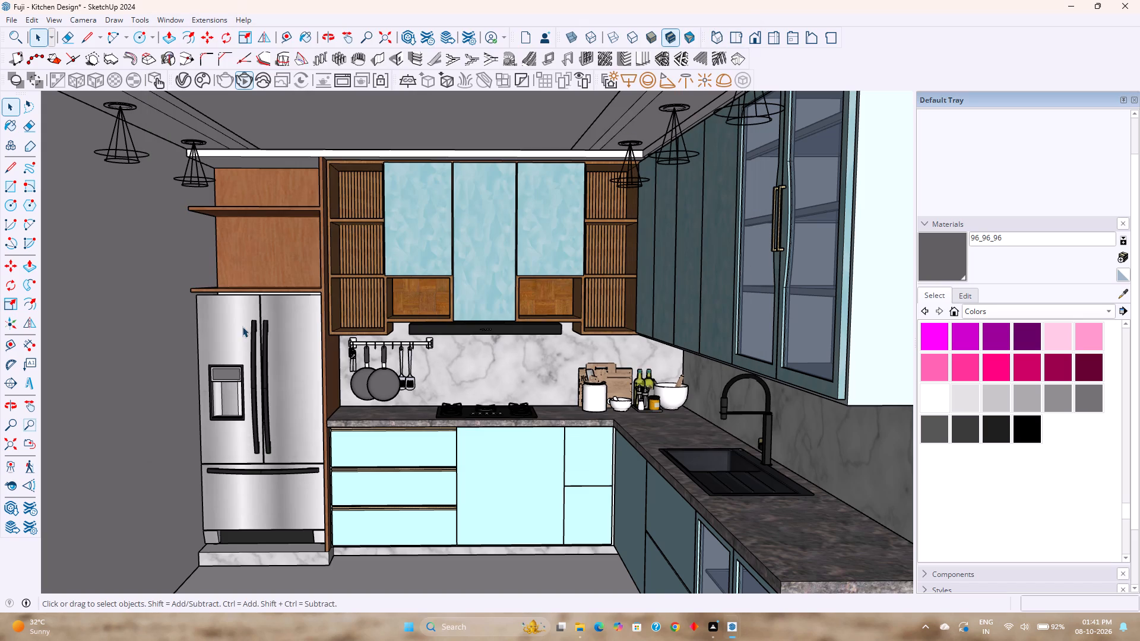
Examine the whole kitchen and the false ceiling from below, including its recessed panel, side grooves and six light fixtures.
scroll(419, 342, "down", 4)
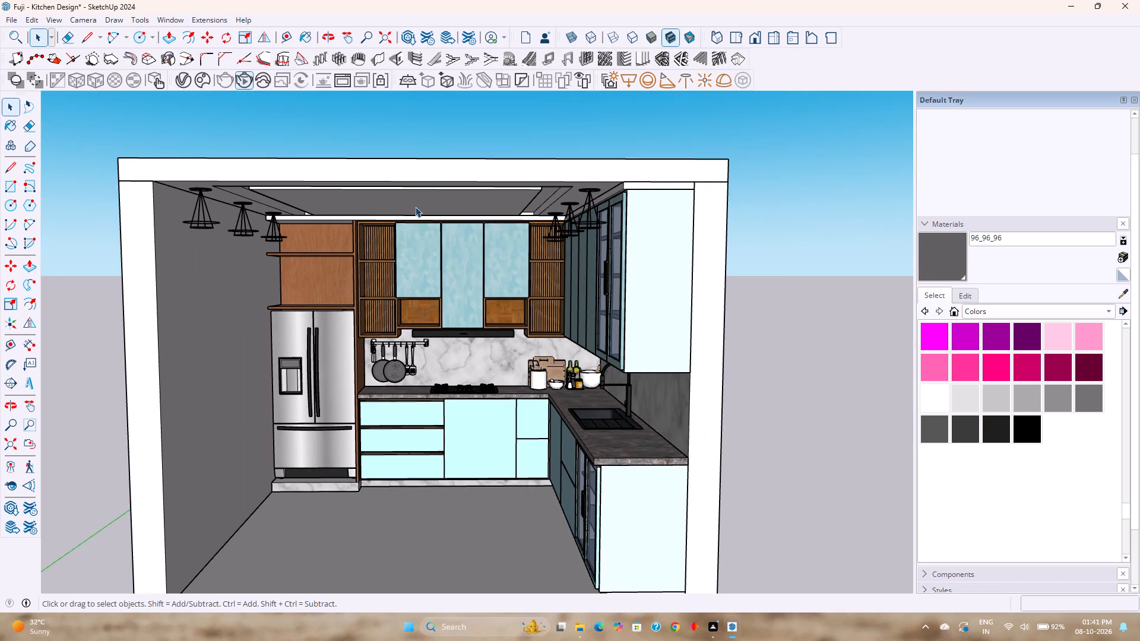
scroll(415, 205, "up", 5)
scroll(403, 231, "down", 2)
middle_click_drag(405, 277, 394, 215)
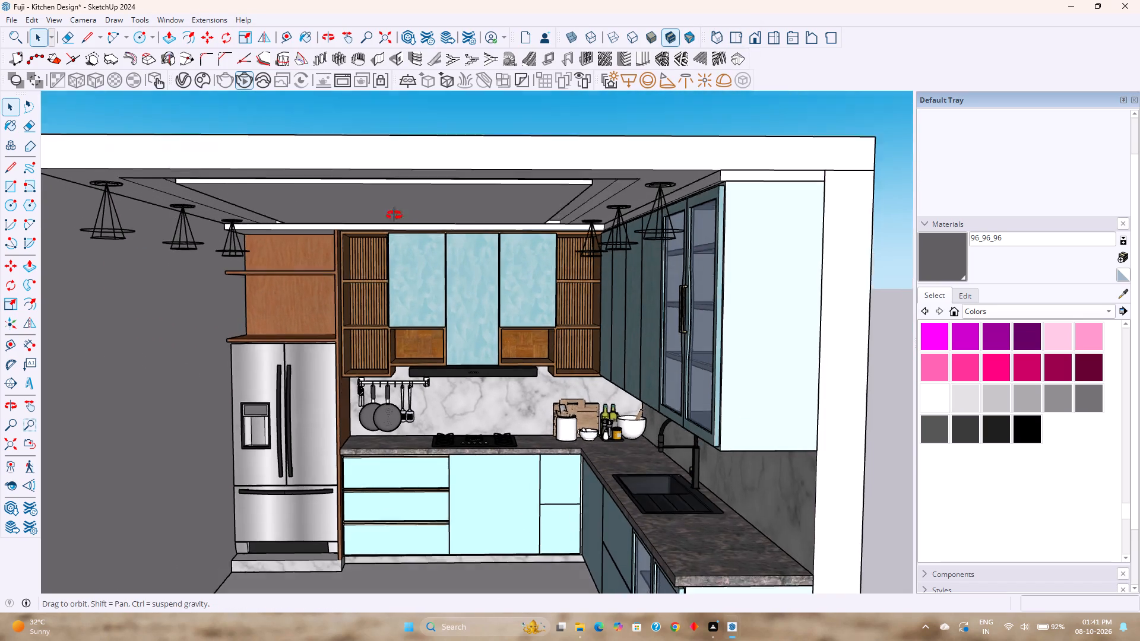
middle_click_drag(394, 215, 406, 176)
scroll(406, 176, "down", 2)
middle_click_drag(407, 186, 422, 271, "shift")
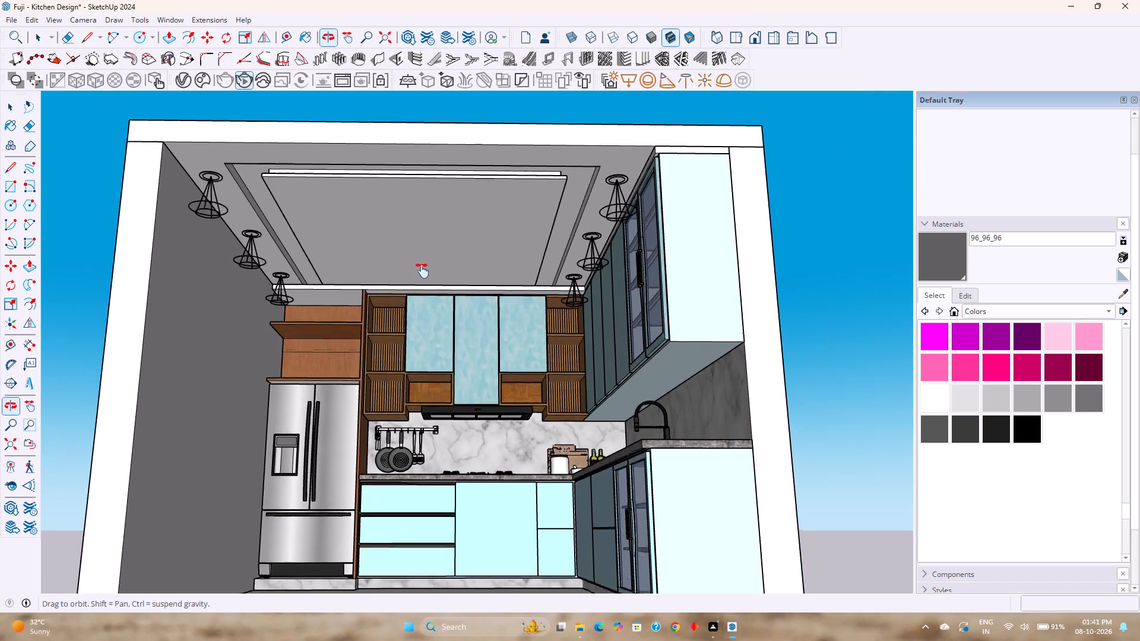
middle_click_drag(422, 271, 422, 281, "shift")
scroll(416, 290, "down", 1)
middle_click_drag(416, 290, 406, 240)
middle_click_drag(406, 240, 419, 282, "shift")
middle_click_drag(419, 284, 420, 223)
scroll(381, 281, "up", 6)
middle_click_drag(381, 281, 368, 312)
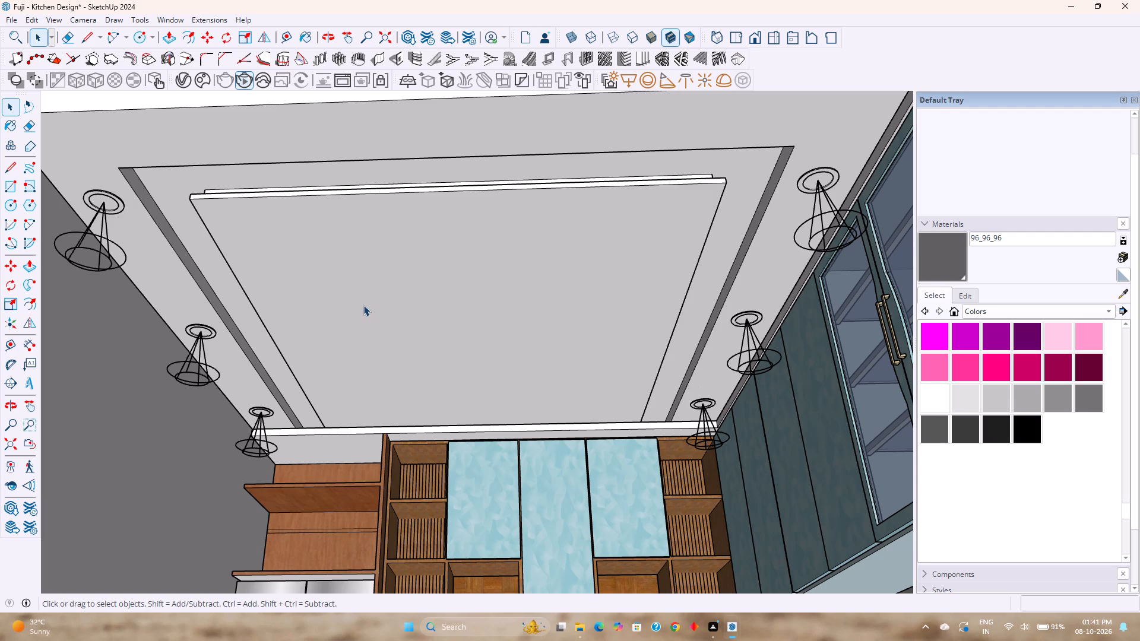
scroll(370, 293, "up", 1)
middle_click_drag(370, 293, 362, 242)
middle_click_drag(362, 242, 382, 306)
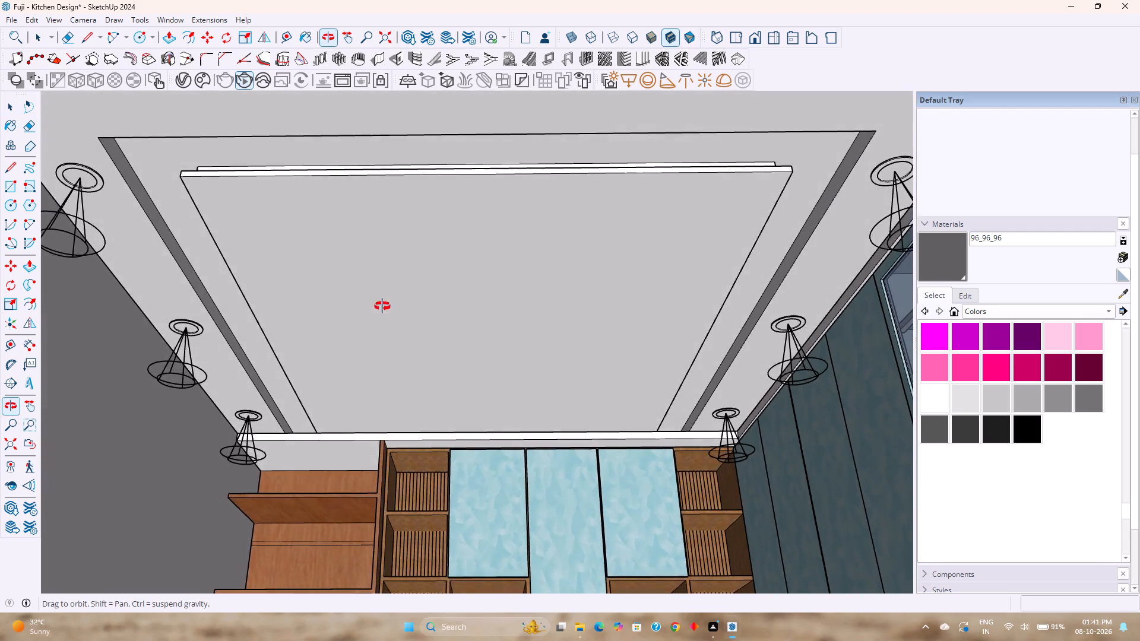
middle_click_drag(382, 306, 384, 323)
scroll(382, 322, "down", 1)
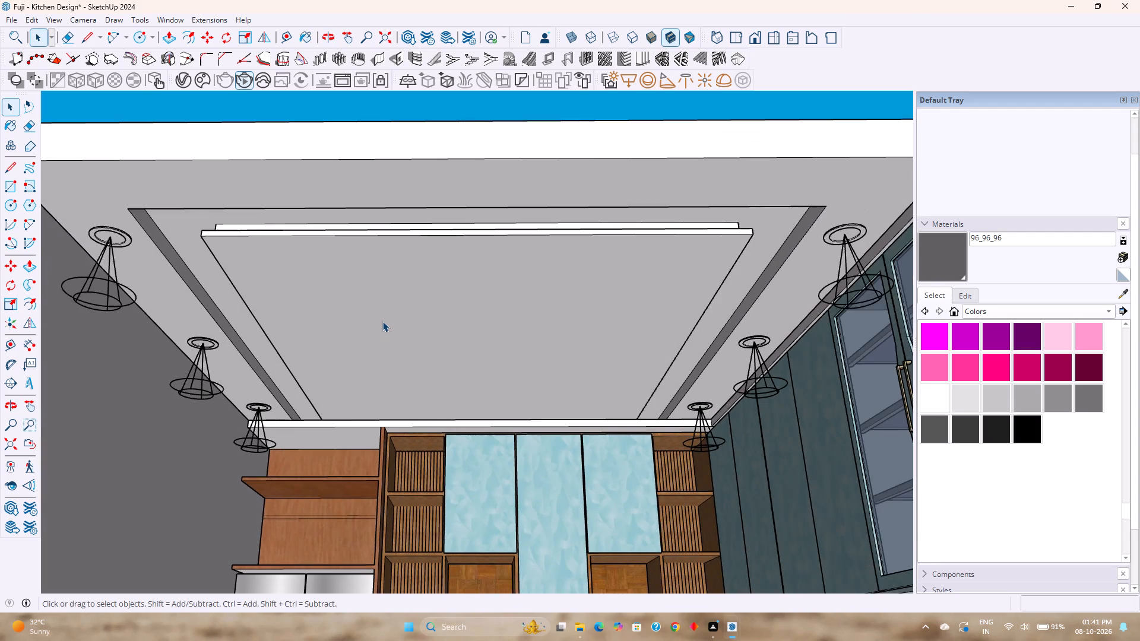
scroll(382, 321, "down", 1)
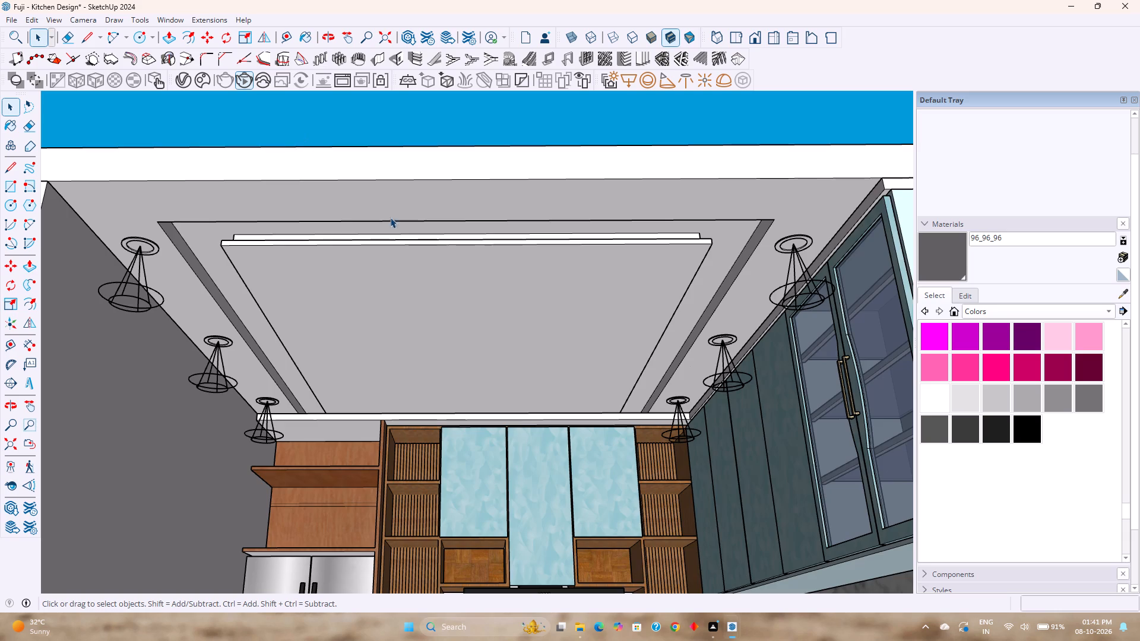
Run an interactive V-Ray render of the kitchen from a front view framing the fridge, cooktop wall and sink counter.
scroll(394, 221, "down", 3)
middle_click_drag(395, 221, 395, 272)
scroll(395, 272, "down", 4)
middle_click_drag(399, 265, 407, 274)
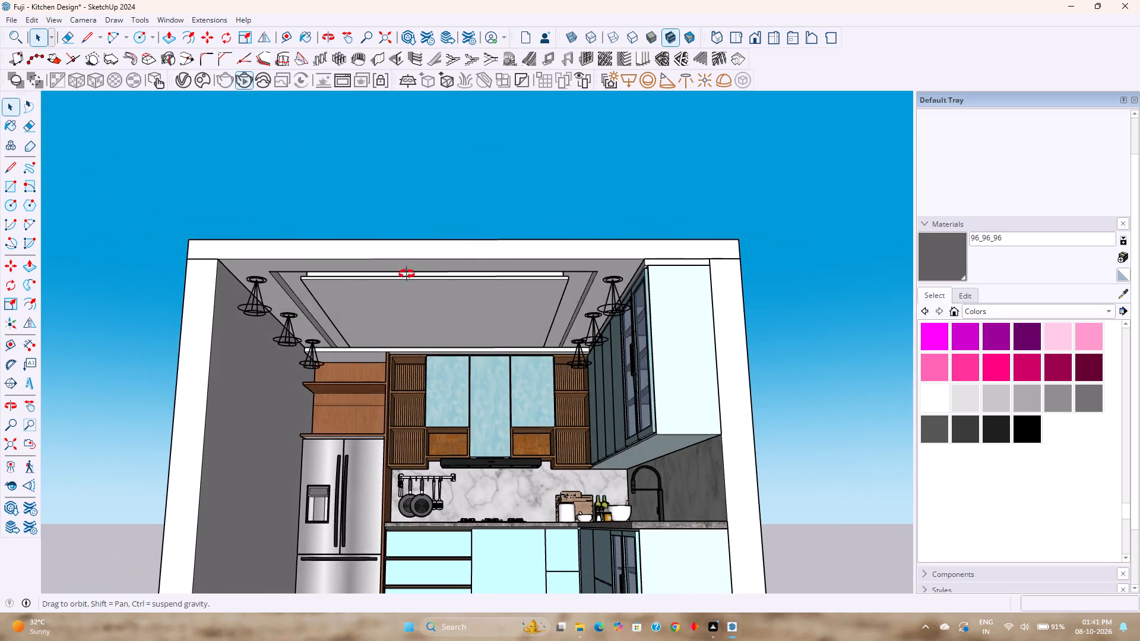
middle_click_drag(407, 274, 407, 277)
left_click(753, 38)
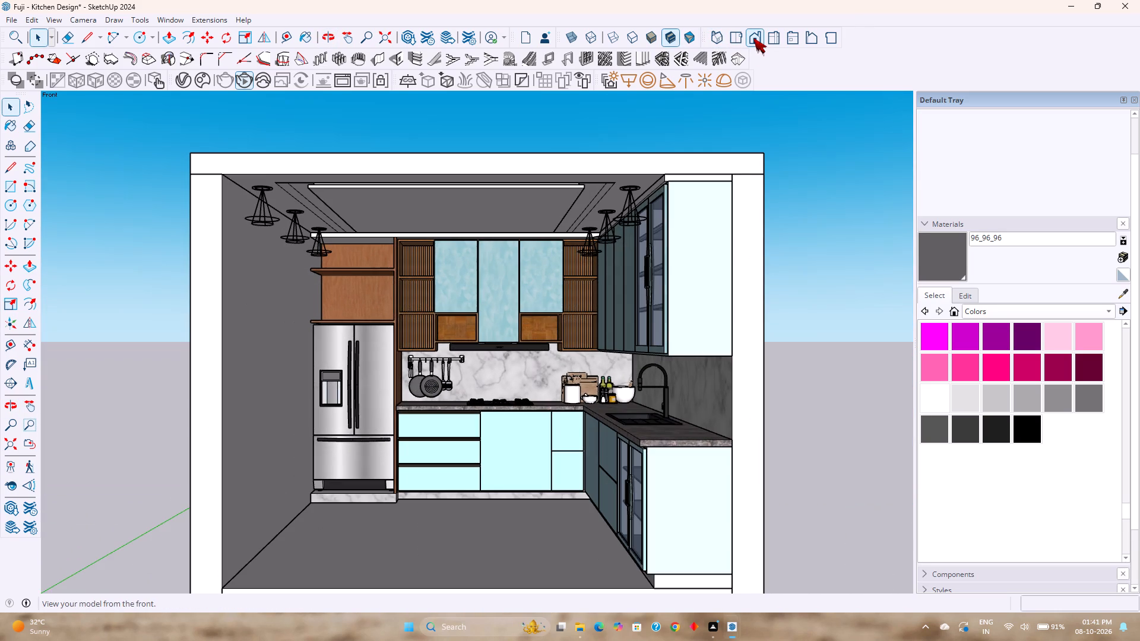
scroll(522, 284, "up", 3)
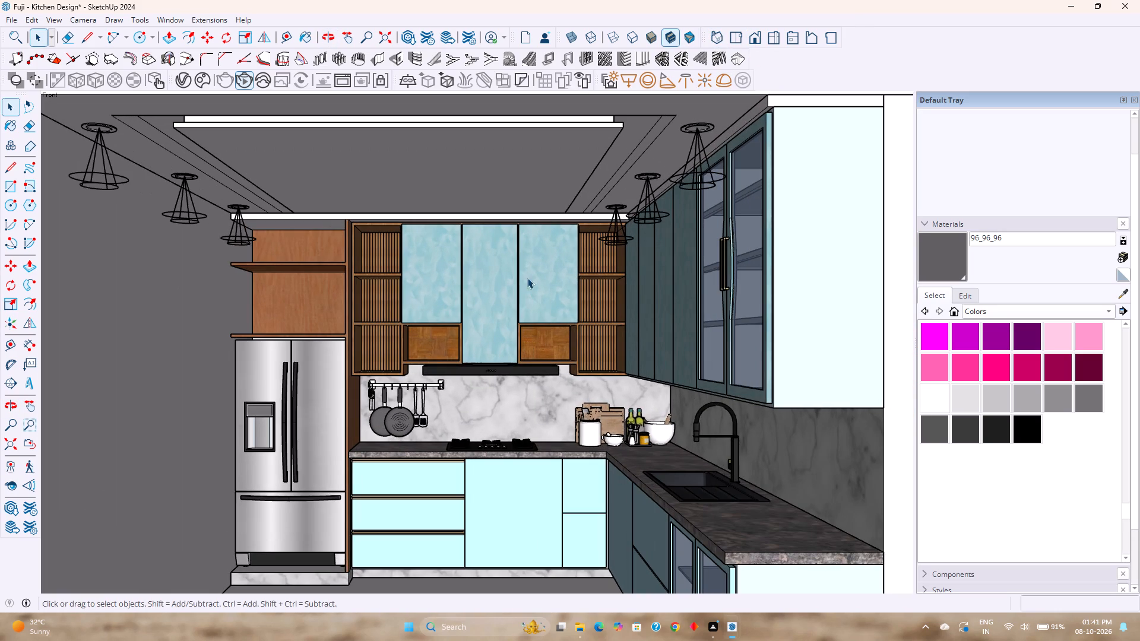
middle_click_drag(530, 347, 552, 337, "shift")
scroll(544, 348, "up", 2)
middle_click_drag(541, 354, 547, 311, "shift")
middle_click_drag(547, 309, 546, 335)
middle_click_drag(546, 335, 509, 338, "shift")
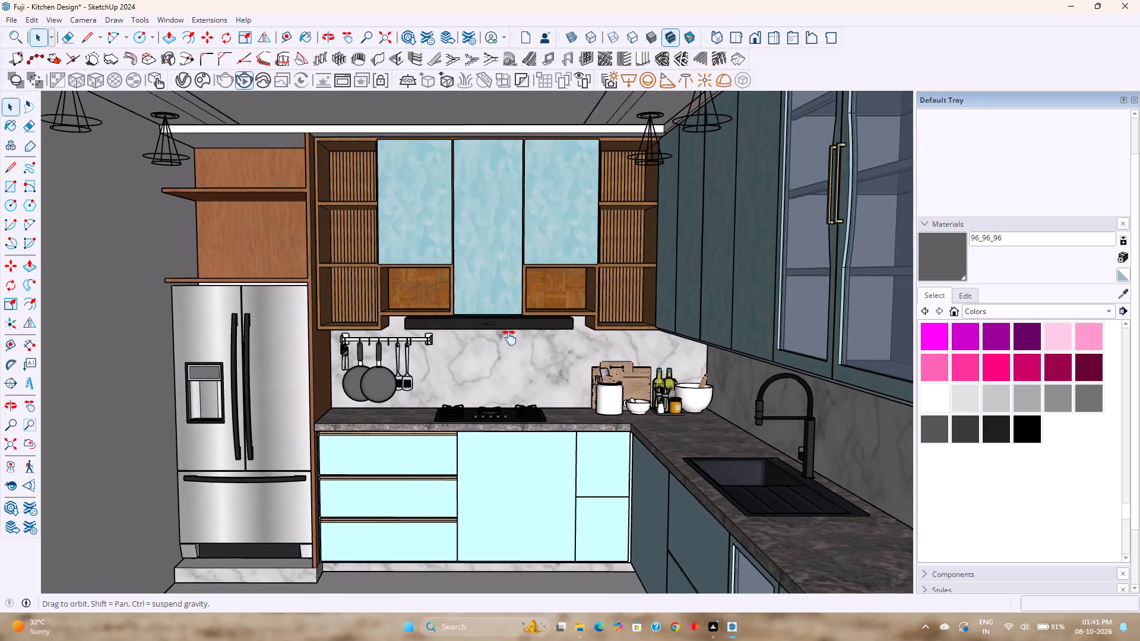
middle_click_drag(509, 338, 517, 343, "shift")
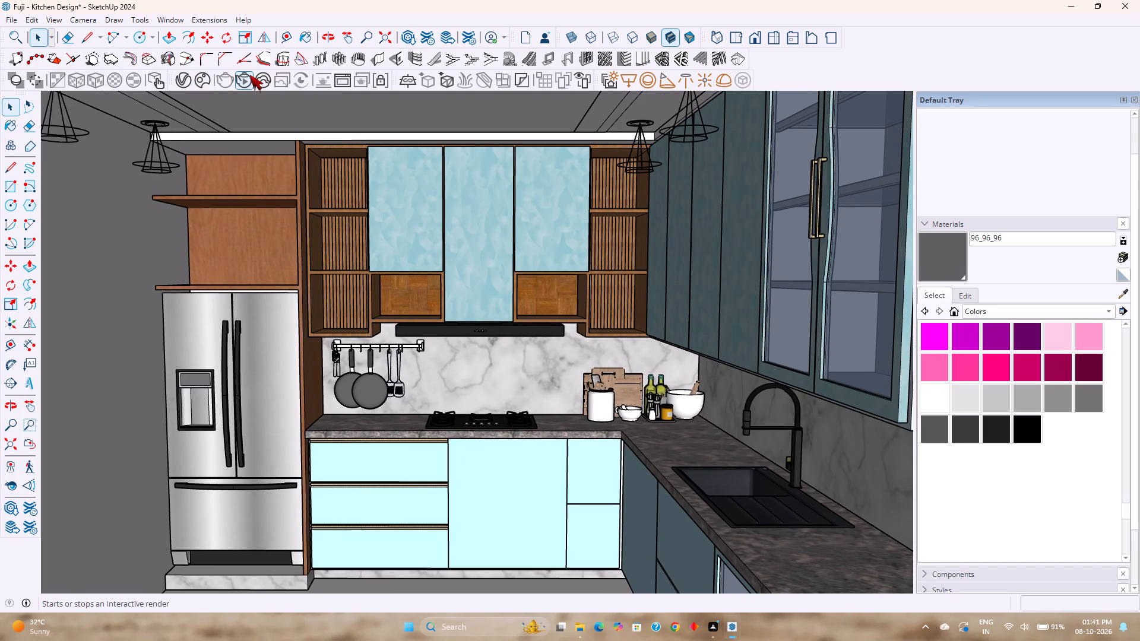
left_click(245, 78)
left_click(249, 85)
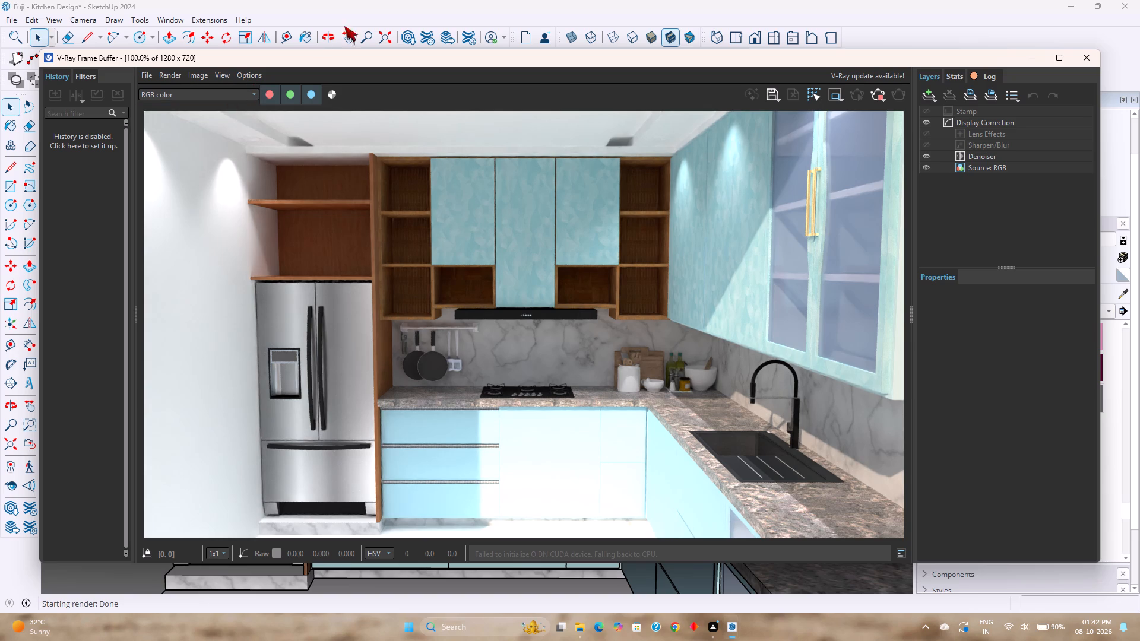
left_click(1036, 53)
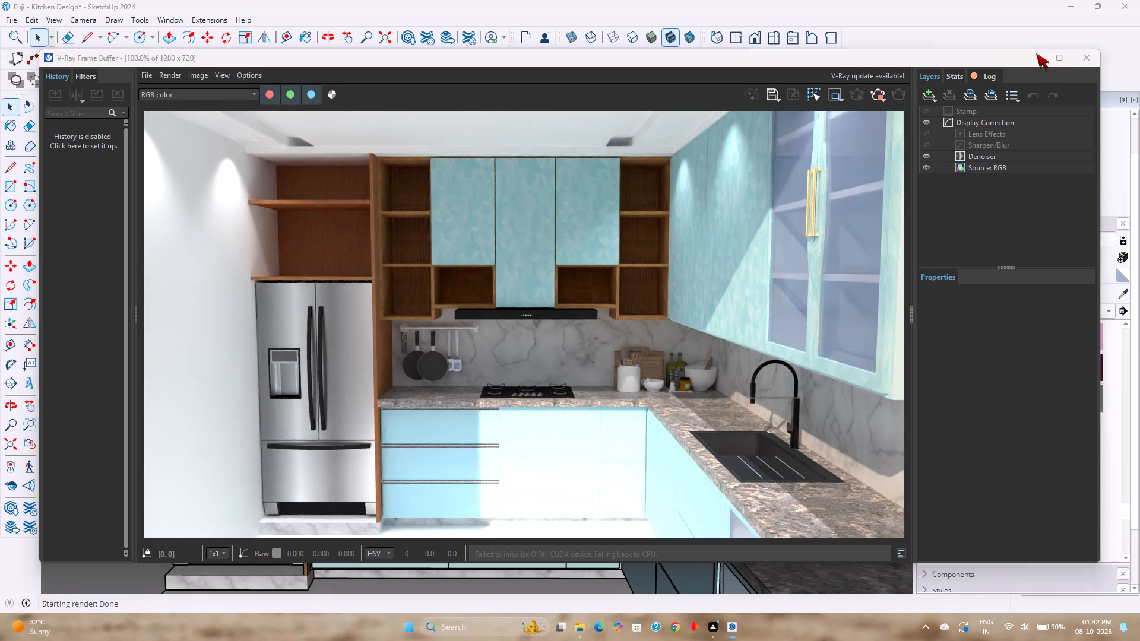
Inside the ceiling fixture component beside the glass-door cabinets, rotate the spot light 15° about its top point, toward the room's centre.
scroll(625, 171, "down", 1)
middle_click_drag(625, 169, 636, 205, "shift")
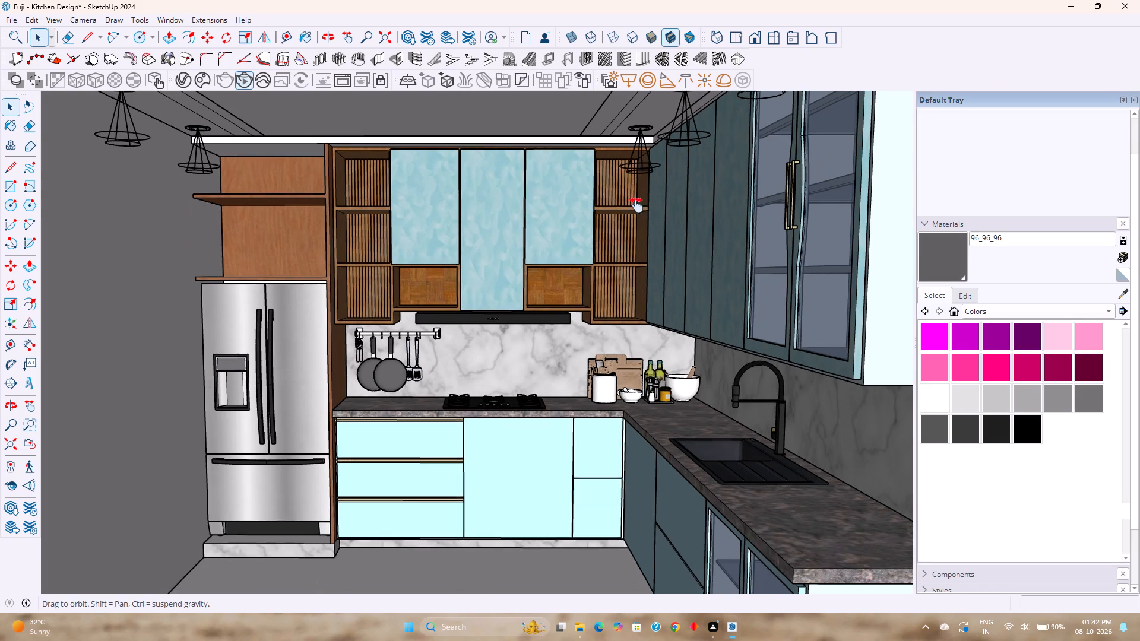
middle_click_drag(636, 205, 635, 249, "shift")
scroll(640, 230, "up", 13)
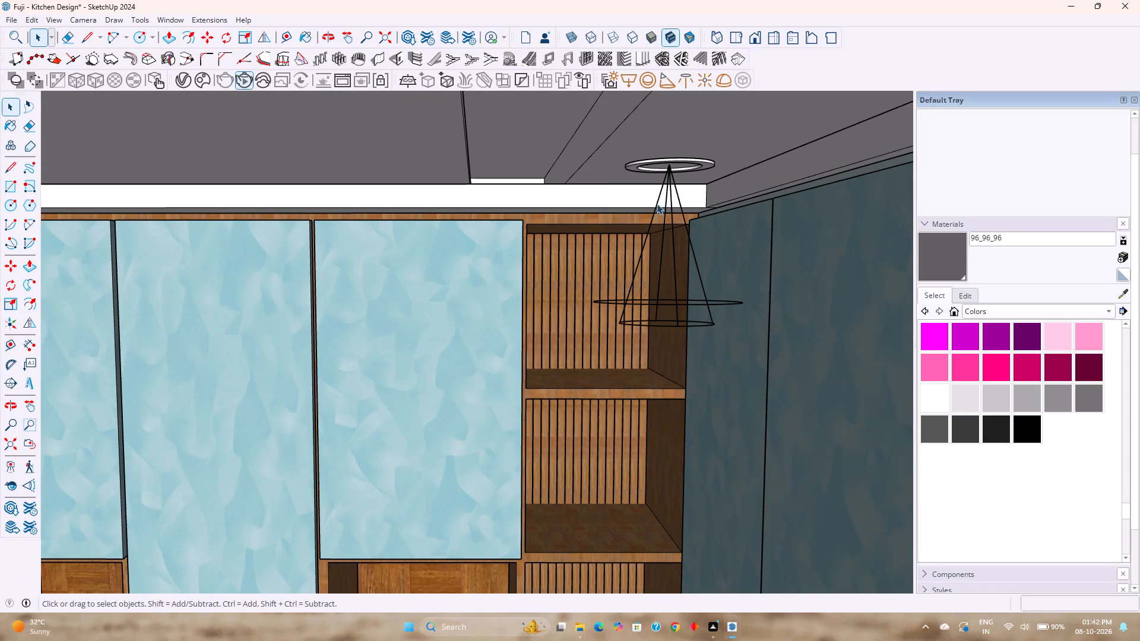
left_click(666, 195)
double_click(669, 193)
scroll(668, 172, "up", 1)
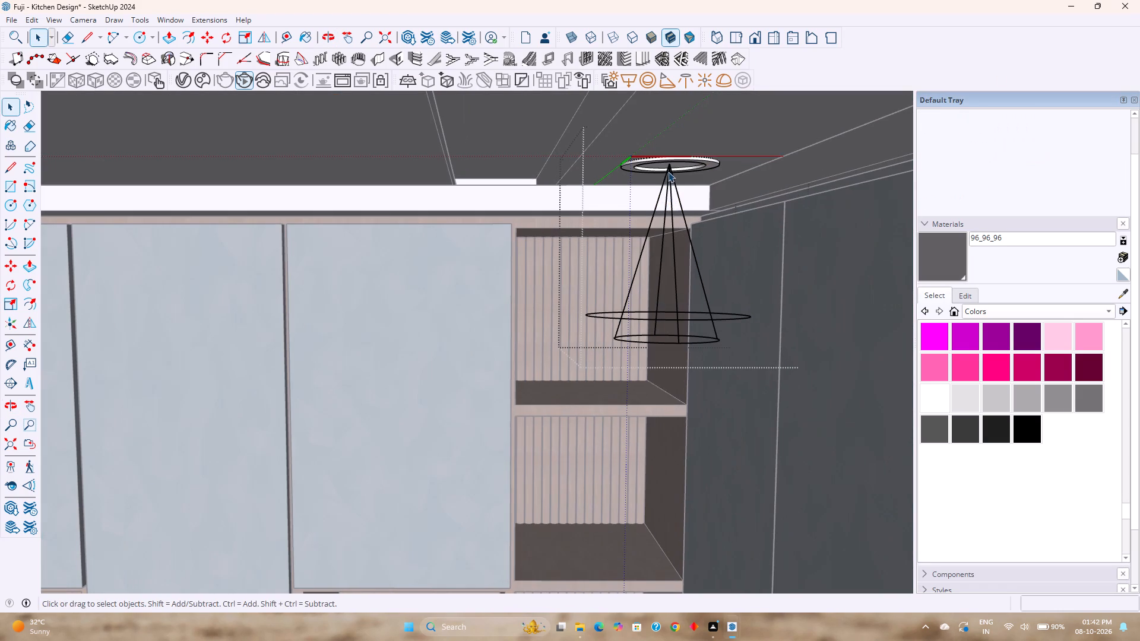
left_click(669, 189)
middle_click_drag(667, 198, 663, 158)
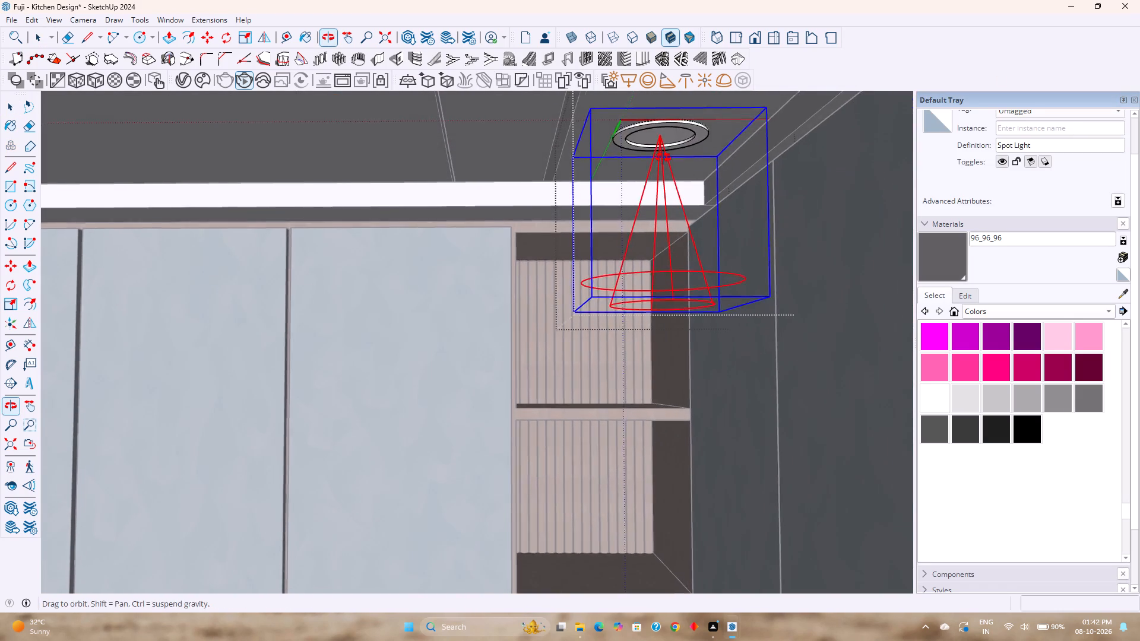
middle_click_drag(663, 158, 666, 169)
scroll(471, 133, "down", 4)
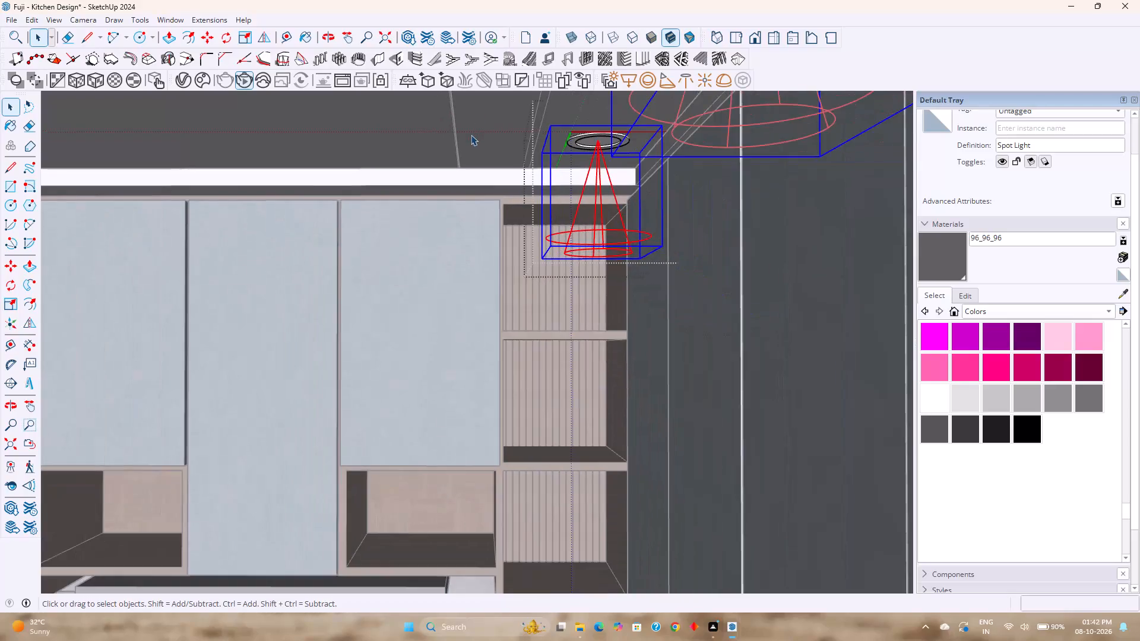
scroll(471, 135, "down", 9)
middle_click_drag(479, 146, 495, 193)
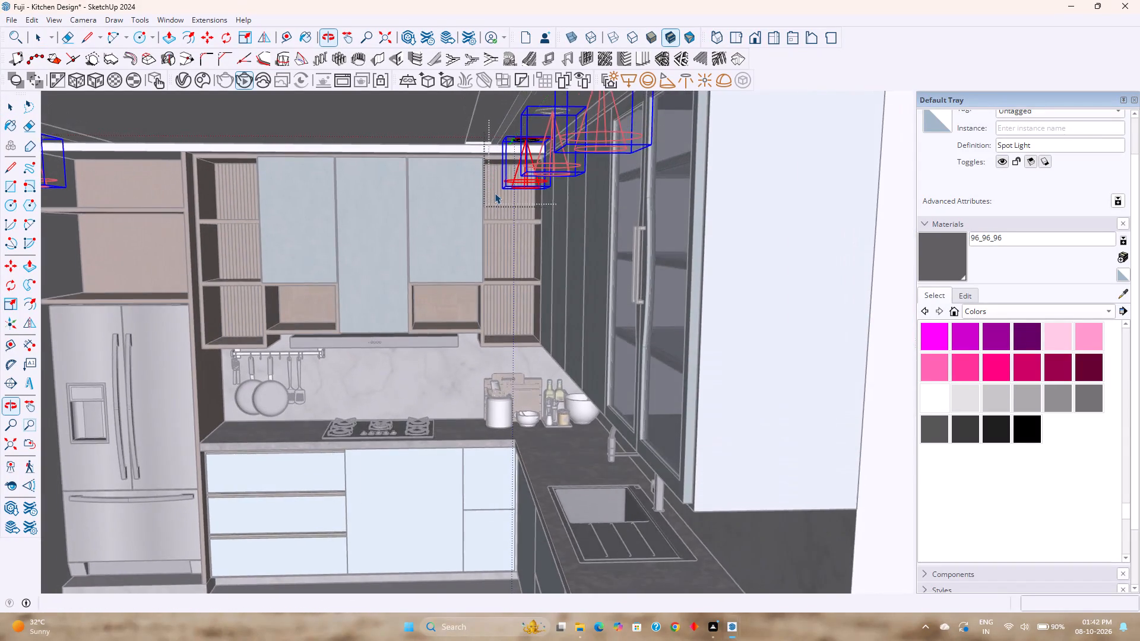
scroll(495, 193, "down", 4)
middle_click_drag(494, 192, 495, 247, "shift")
middle_click_drag(495, 253, 504, 189)
scroll(504, 189, "down", 1)
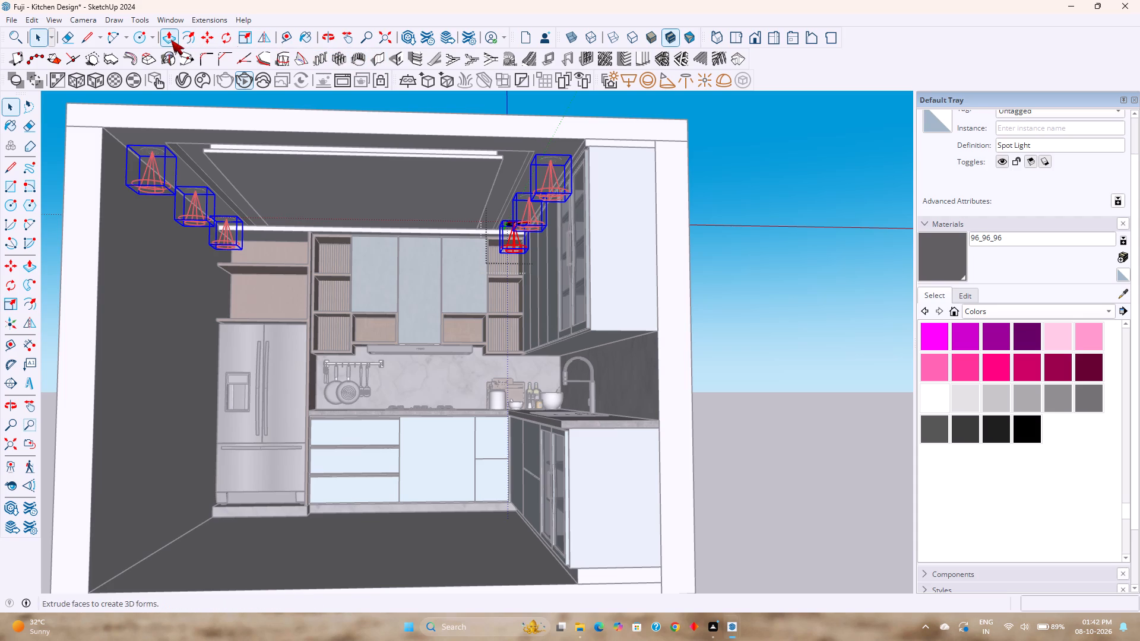
left_click(224, 38)
scroll(503, 243, "up", 10)
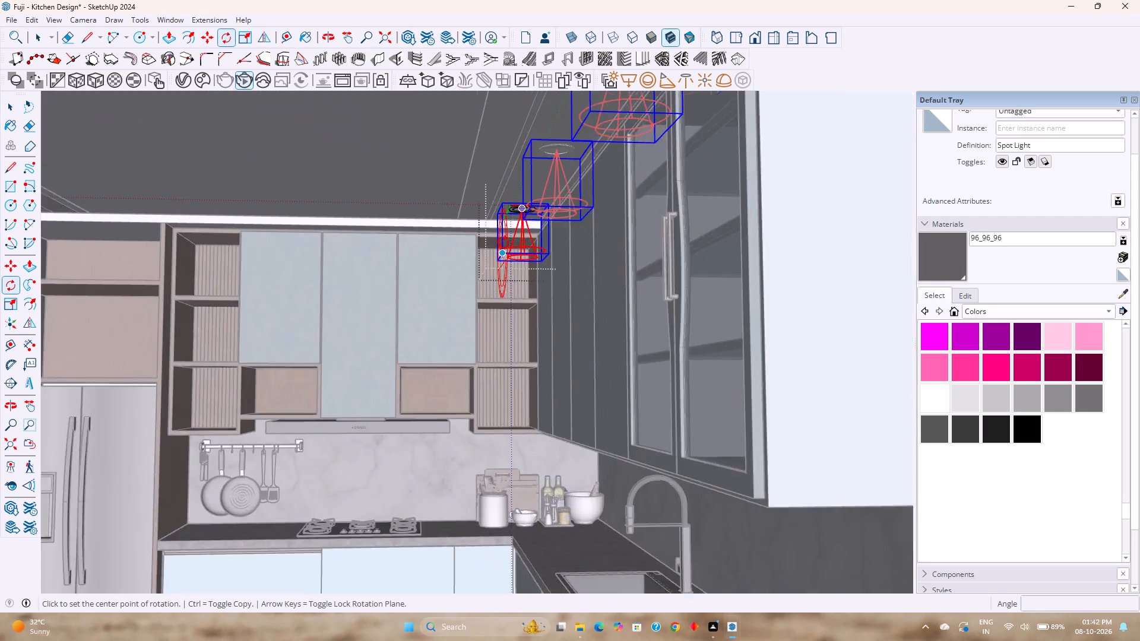
scroll(503, 243, "up", 8)
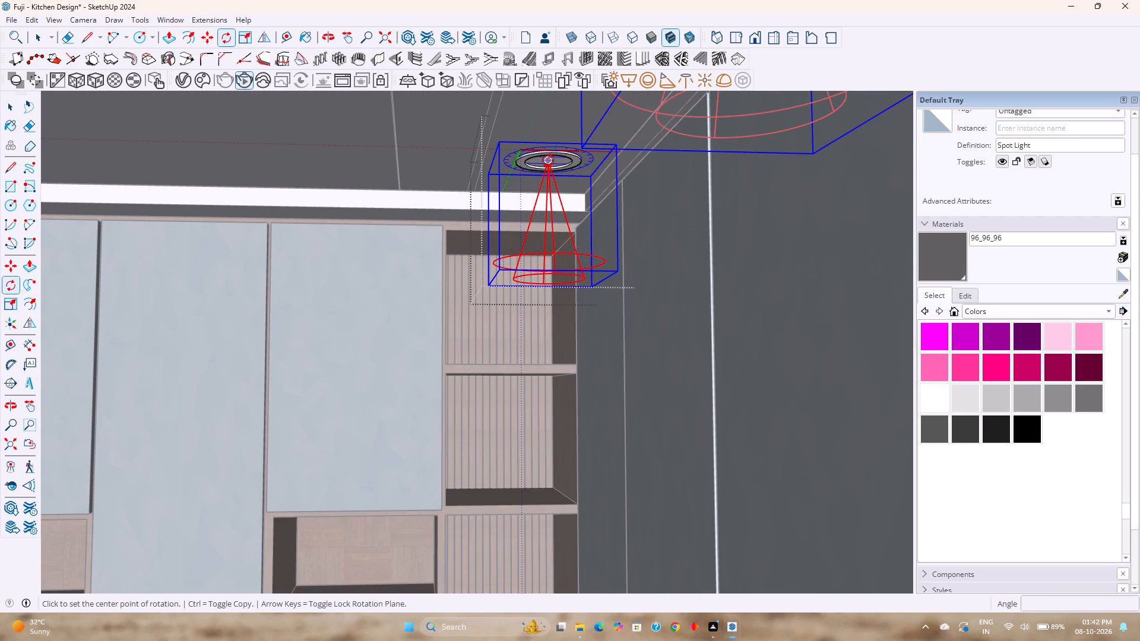
key("Left")
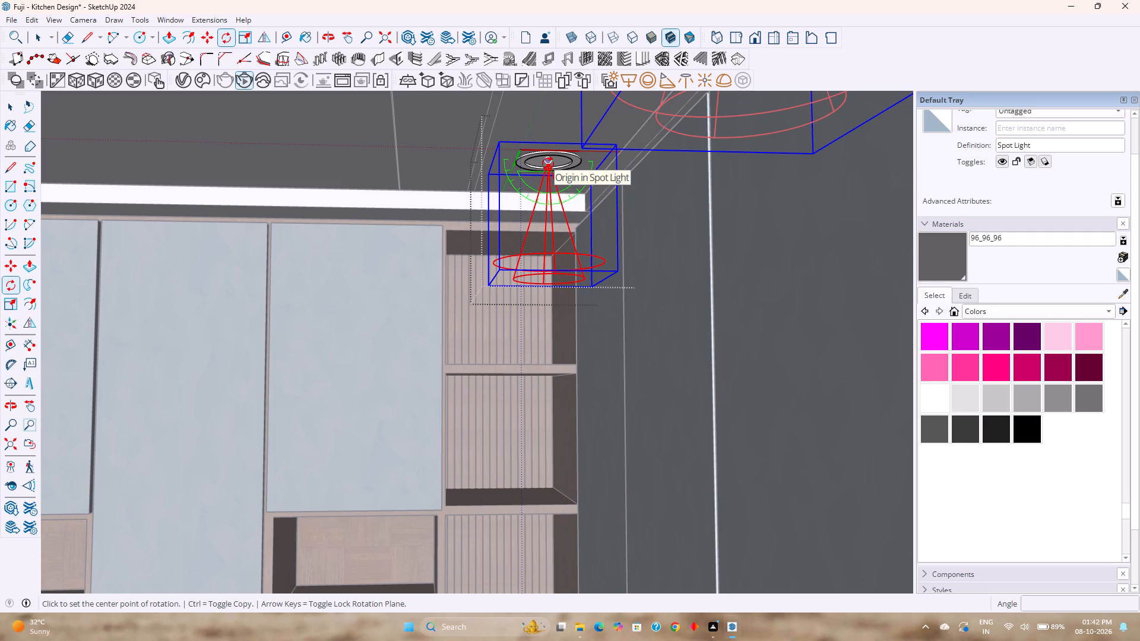
left_click(547, 160)
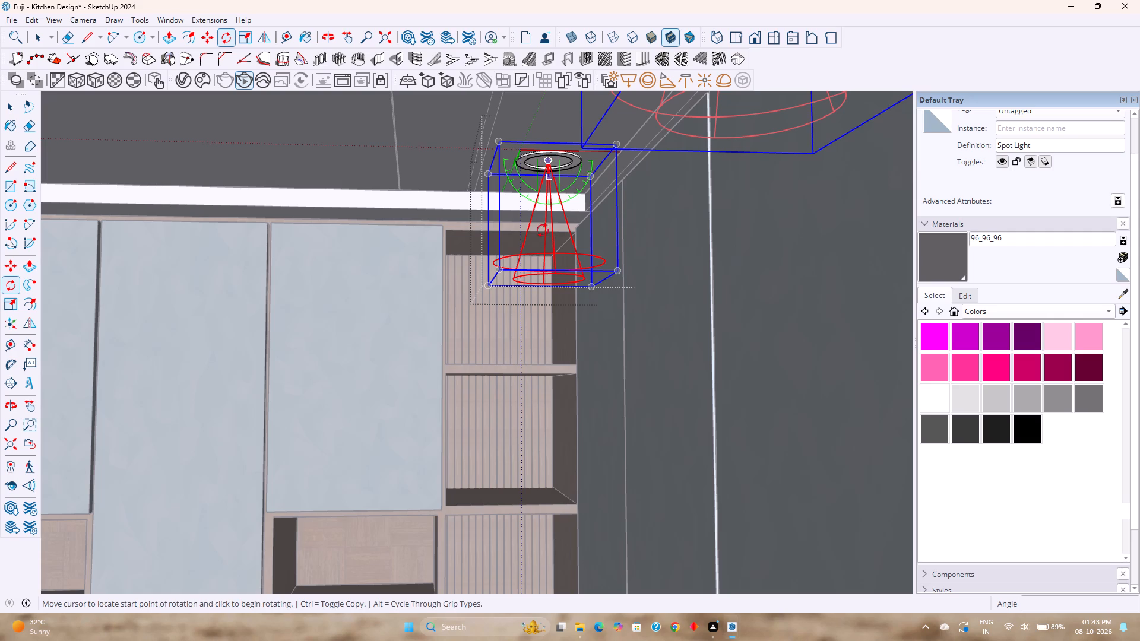
left_click(550, 277)
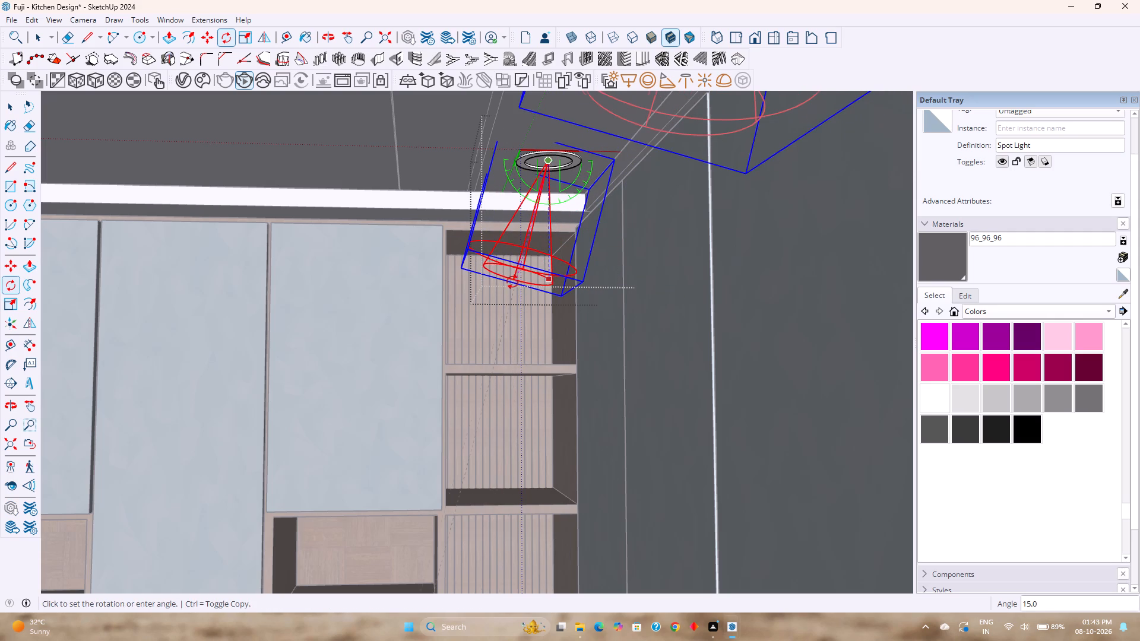
left_click(513, 282)
scroll(511, 282, "down", 13)
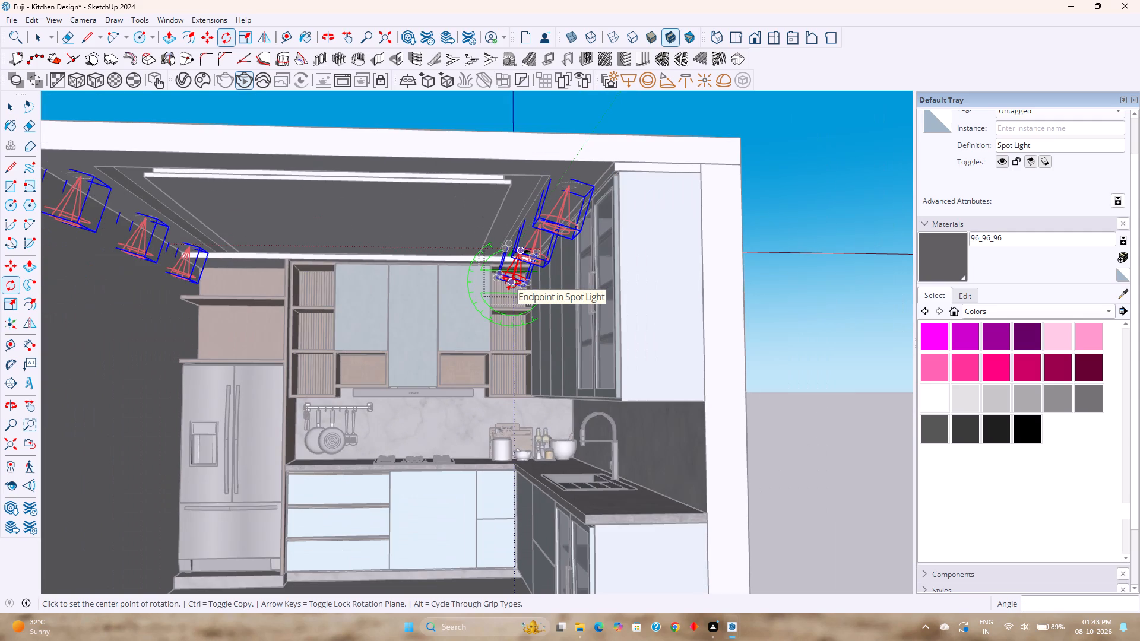
key("Escape")
key("space")
key("Escape")
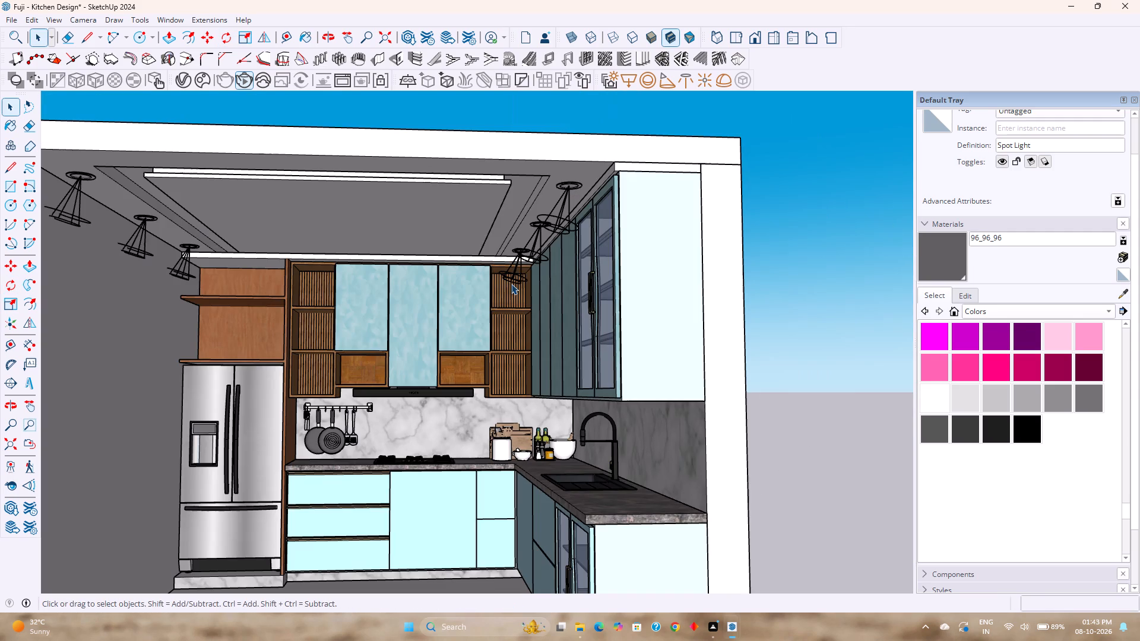
Delete the three spot lights with their fixture components along the fridge-side wall of the ceiling.
scroll(189, 250, "up", 4)
left_click(188, 272)
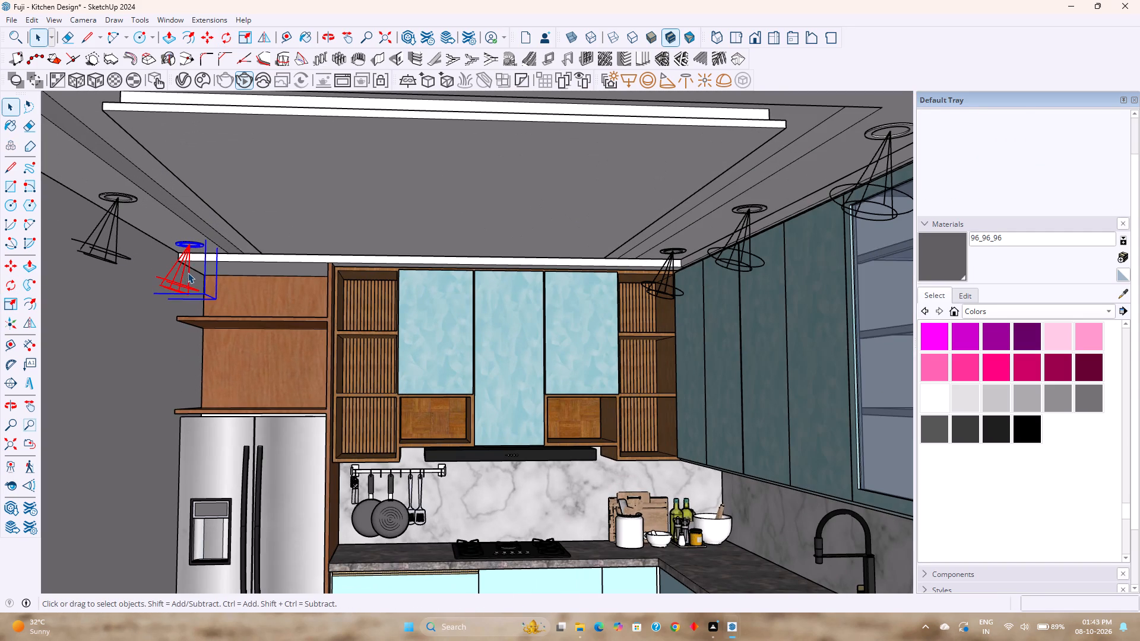
triple_click(188, 272)
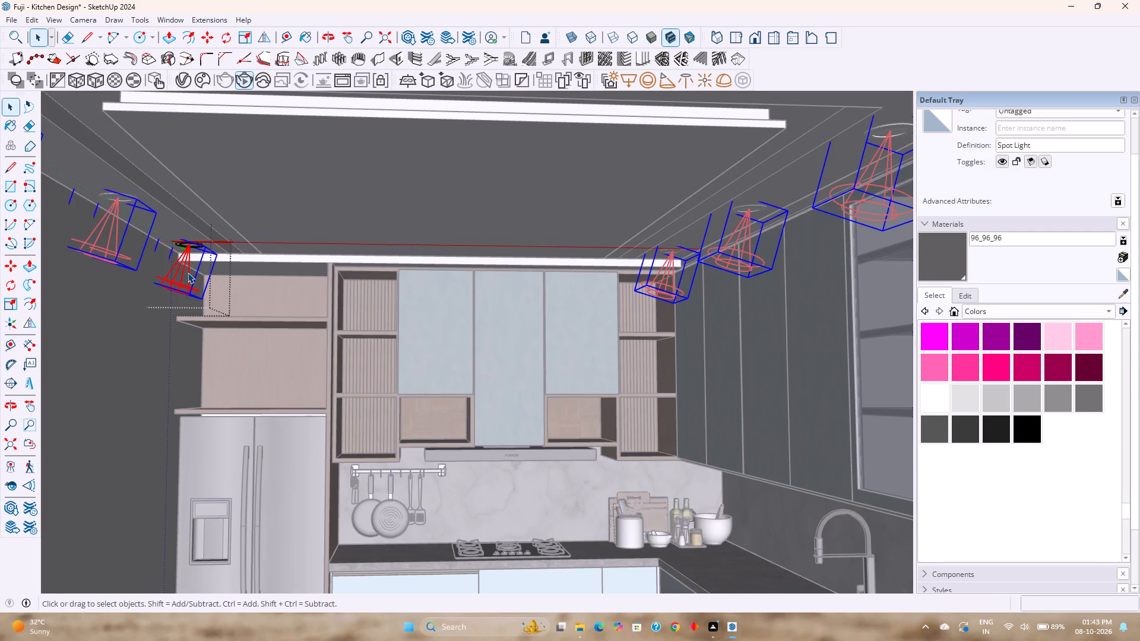
key("Escape")
left_click(188, 272)
key("Delete")
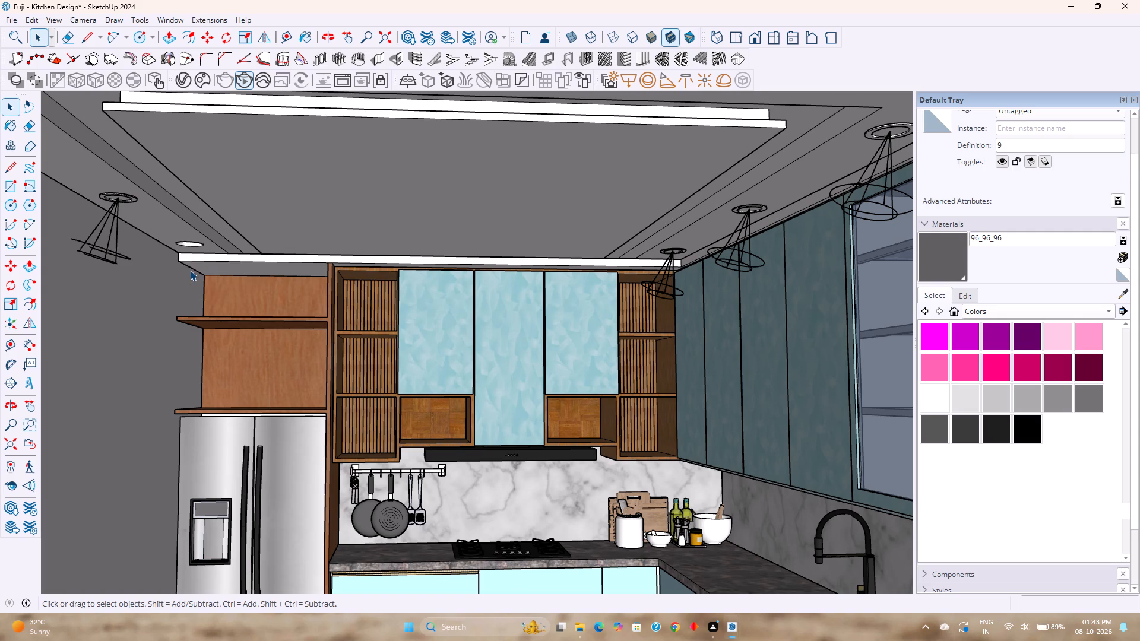
scroll(191, 270, "down", 1)
middle_click_drag(189, 270, 191, 255)
scroll(191, 255, "down", 1)
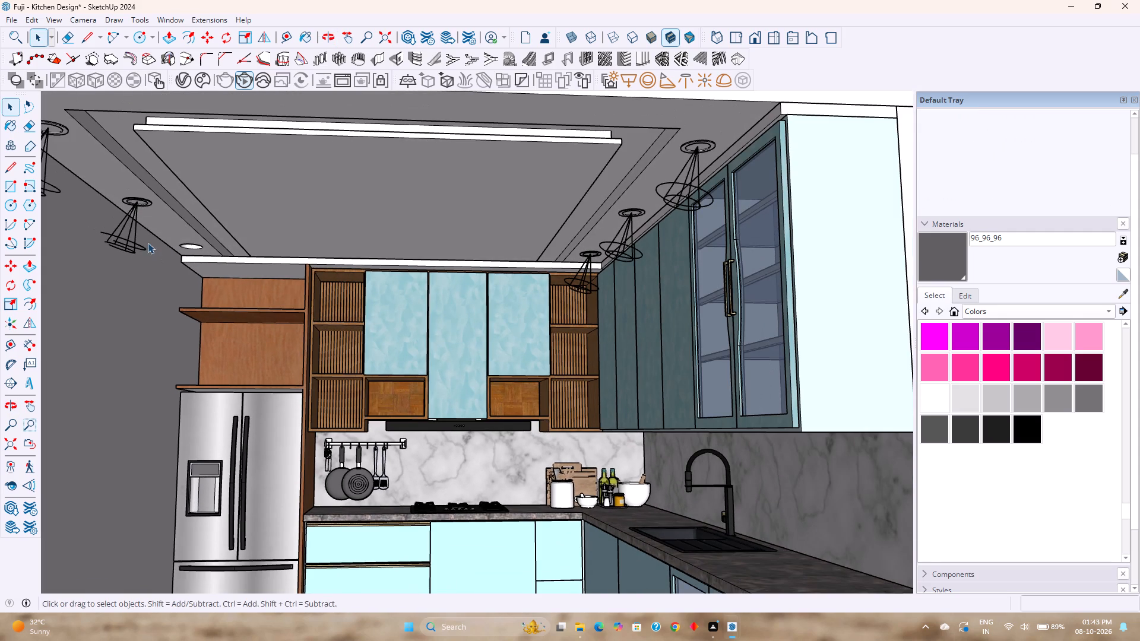
left_click(137, 241)
left_click(129, 249)
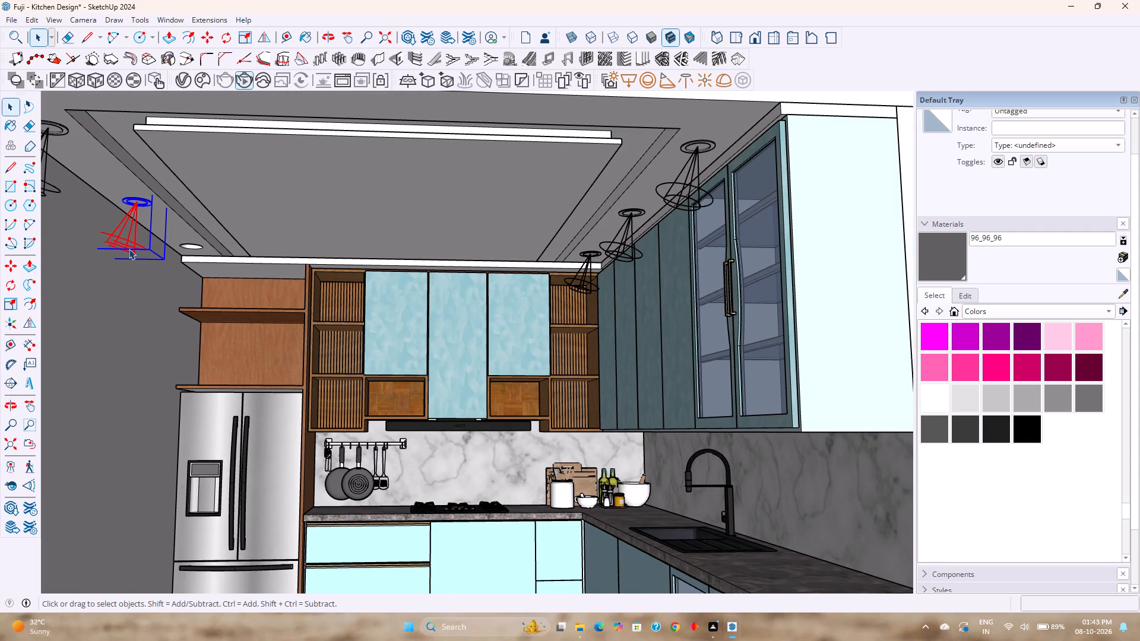
key("Delete")
scroll(132, 248, "down", 4)
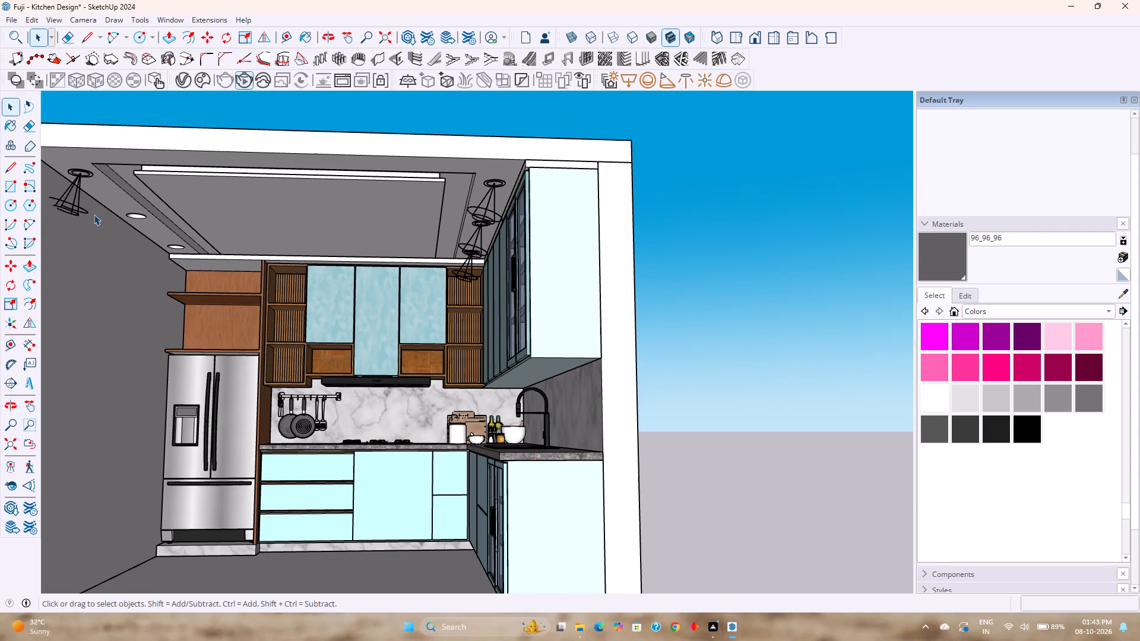
left_click(83, 211)
key("Delete")
Flip the three cabinet-side ceiling spot lights across to the fridge side, about a mirror plane offset about 4' 15/16".
middle_click_drag(147, 236, 184, 180)
scroll(184, 180, "down", 1)
middle_click_drag(237, 198, 259, 311, "shift")
middle_click_drag(259, 310, 254, 218)
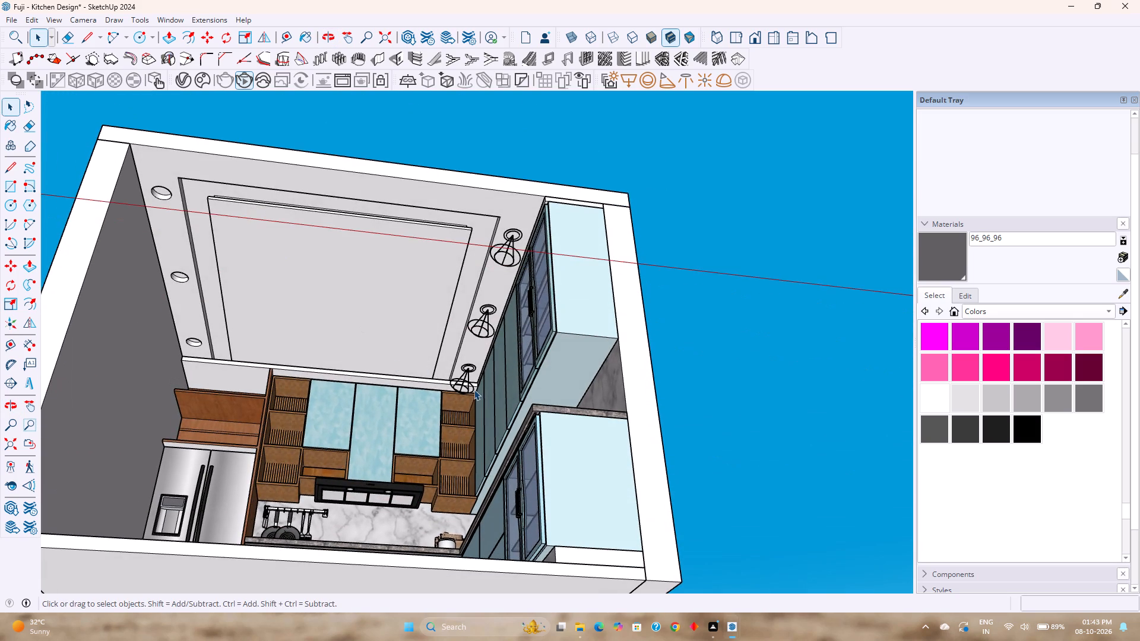
left_click(468, 386)
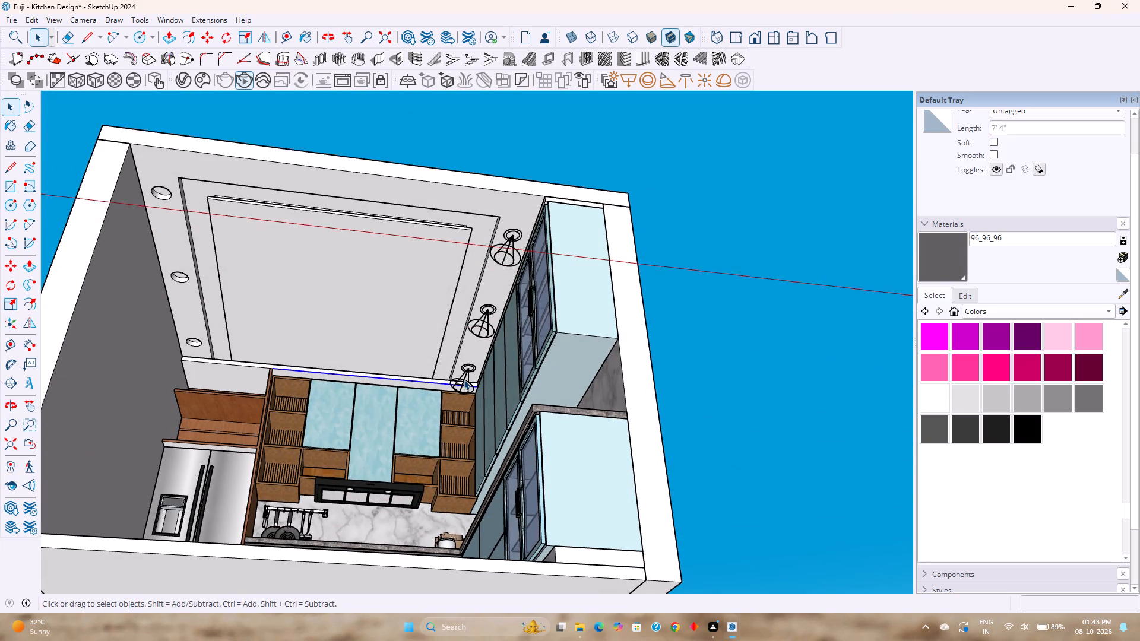
left_click(464, 379)
right_click(464, 377)
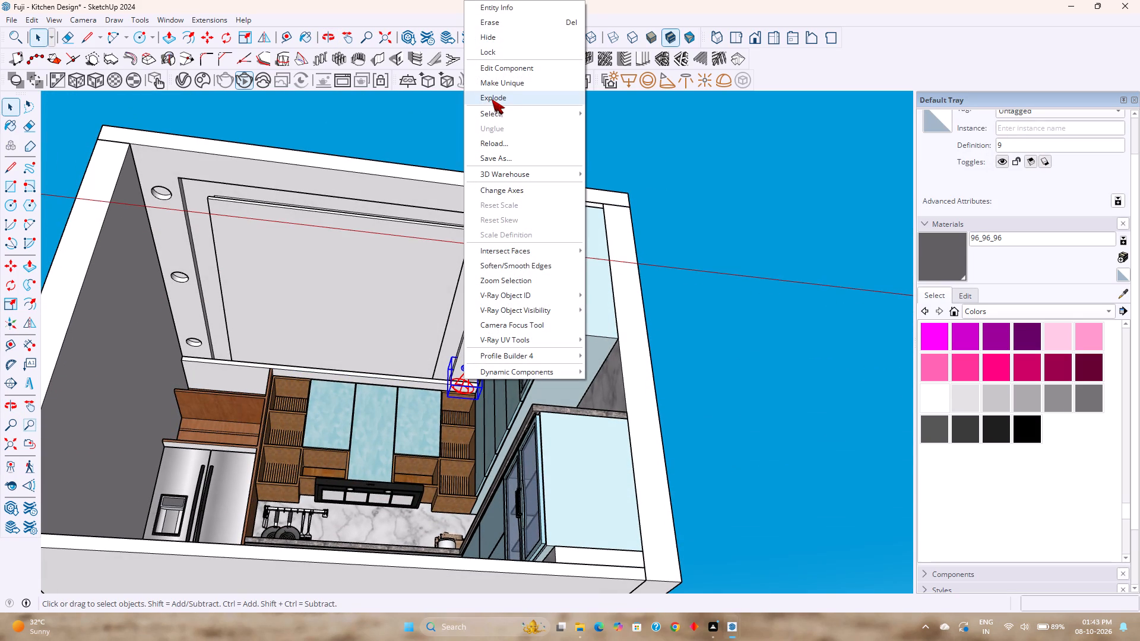
left_click(662, 128)
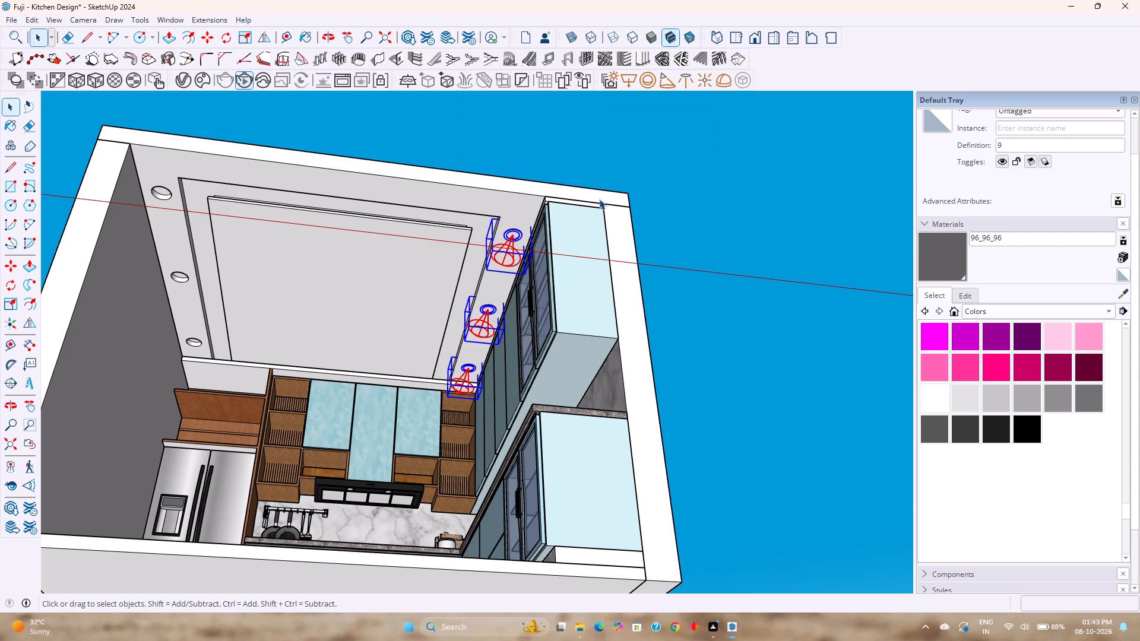
left_click(258, 38)
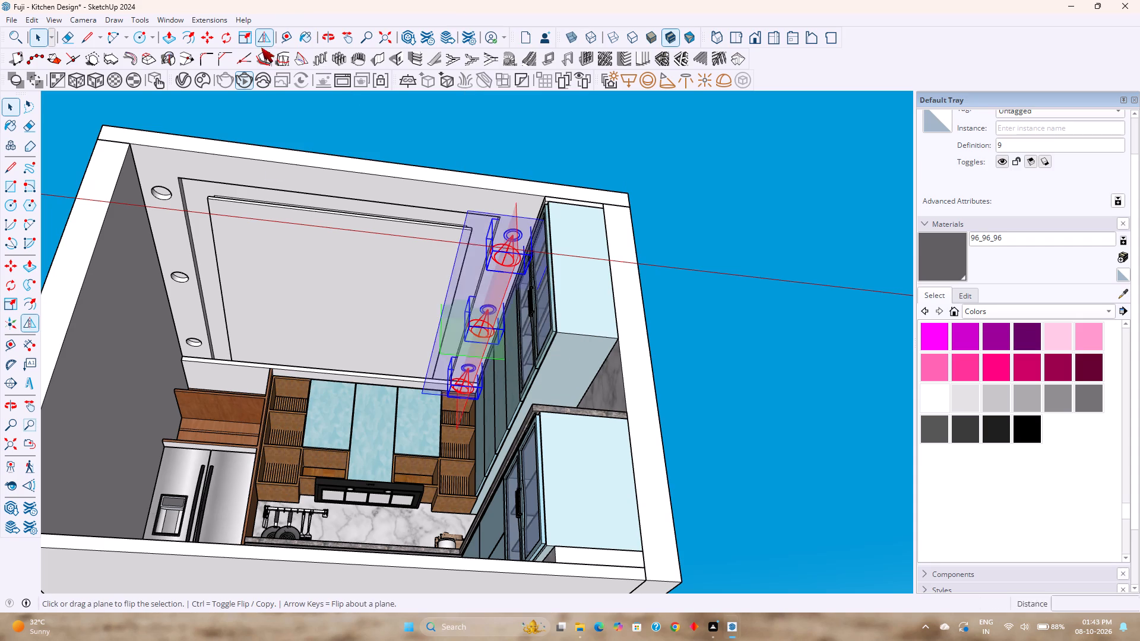
left_click_drag(473, 388, 332, 356)
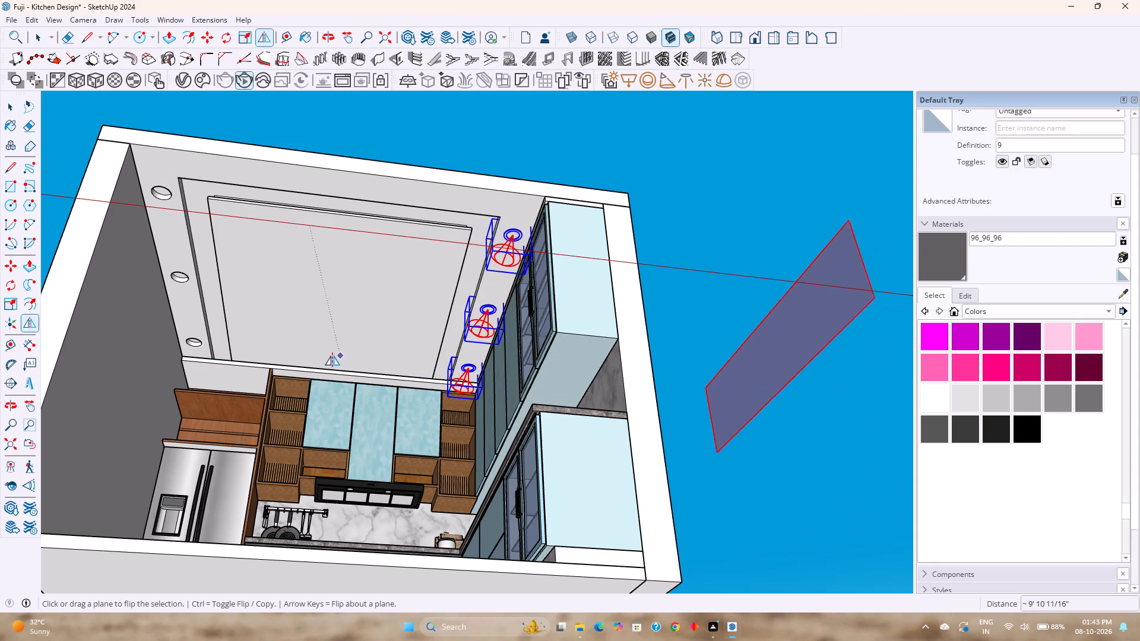
left_click_drag(332, 356, 311, 385)
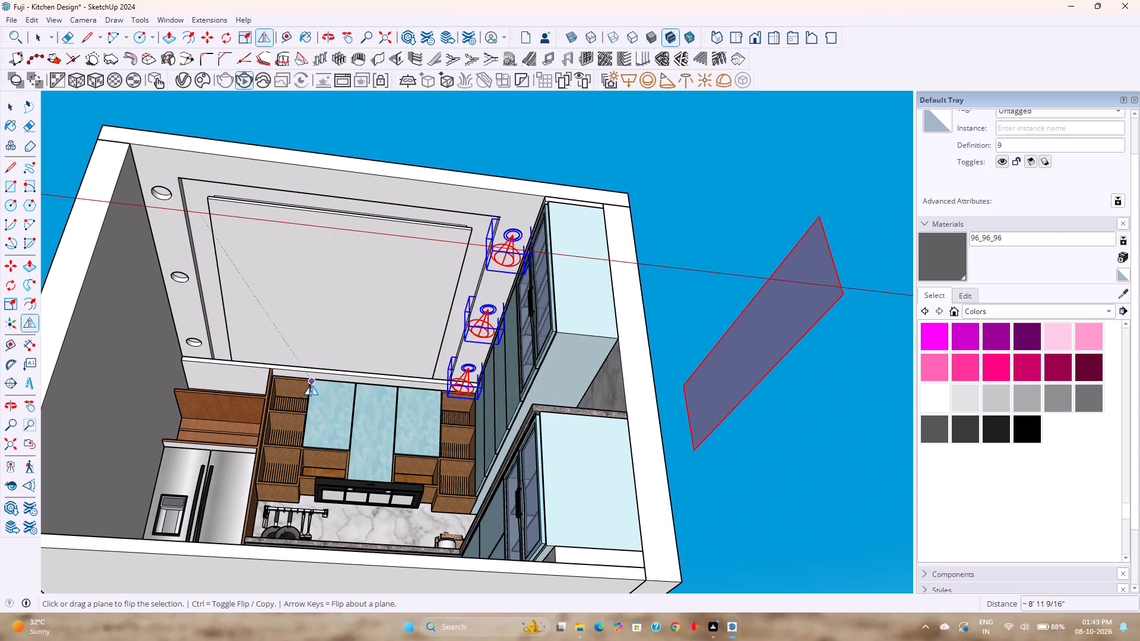
left_click_drag(311, 385, 429, 384)
scroll(430, 384, "down", 5)
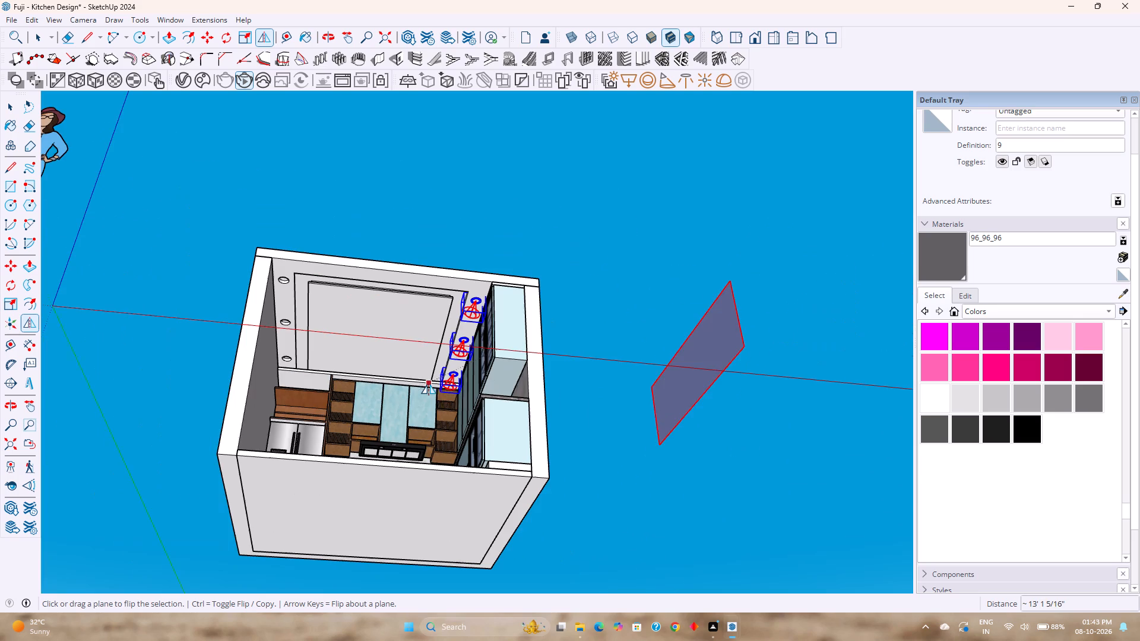
left_click_drag(429, 384, 0, 357)
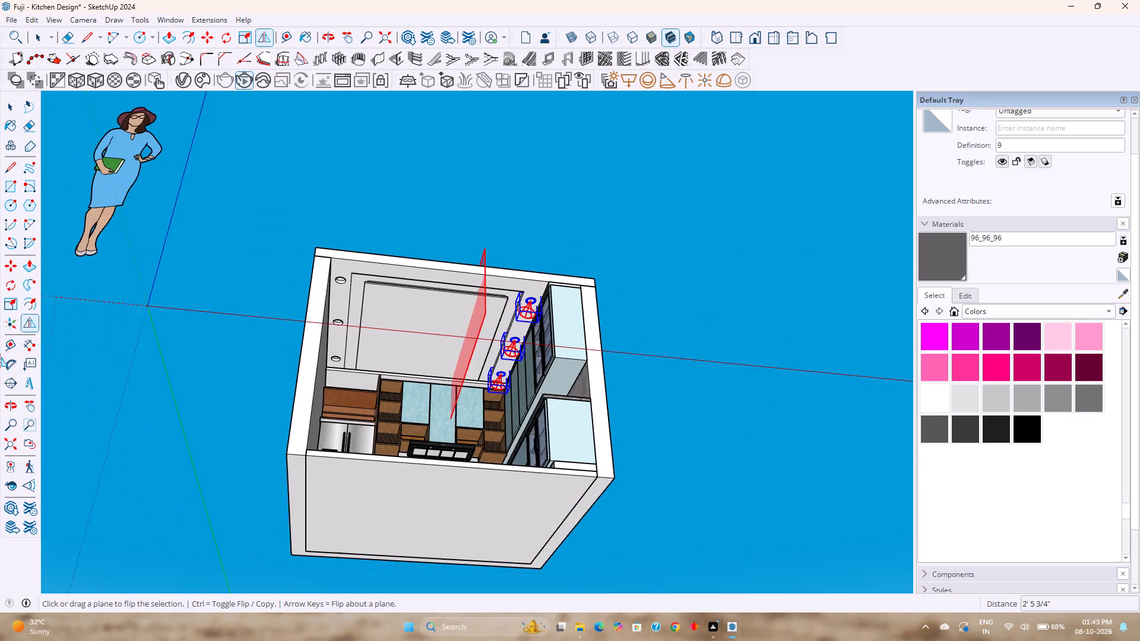
left_click_drag(0, 357, 236, 351)
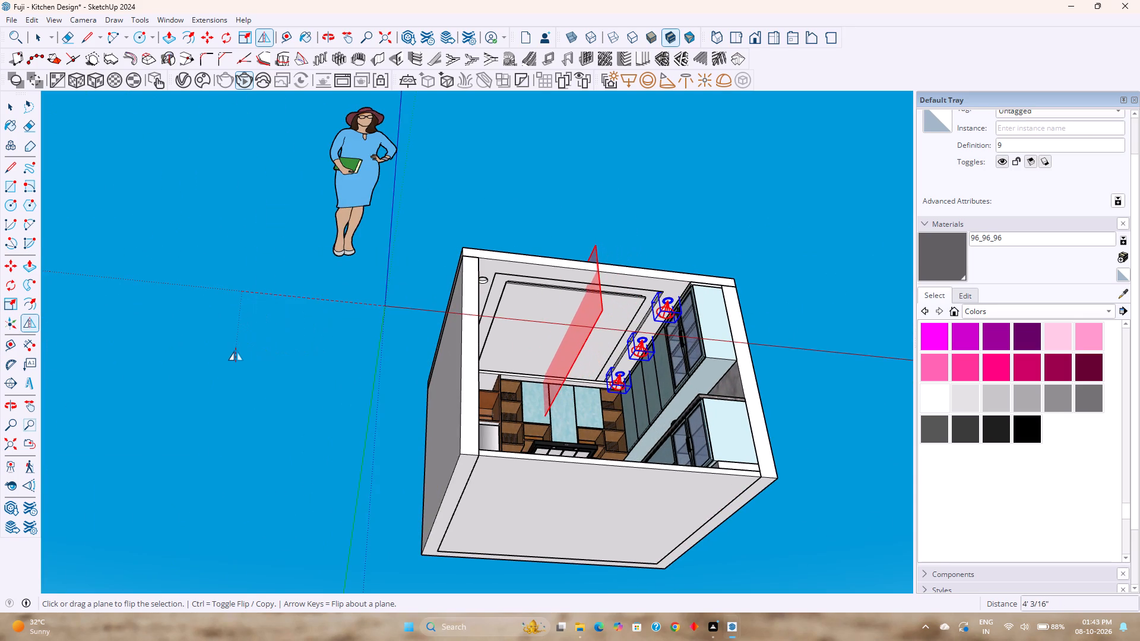
left_click_drag(236, 351, 233, 351)
scroll(572, 369, "up", 2)
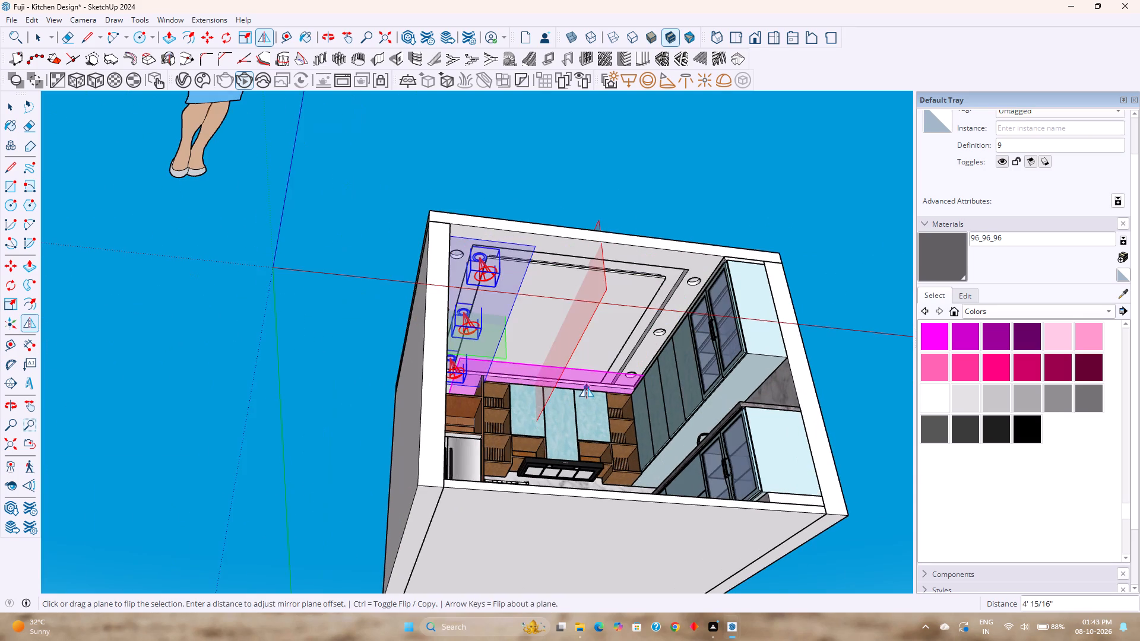
Make the flip a mirrored copy and shift its plane to about 4' 6 3/16", aligning the new row with the fridge-side ceiling openings.
scroll(587, 387, "up", 8)
scroll(477, 386, "up", 1)
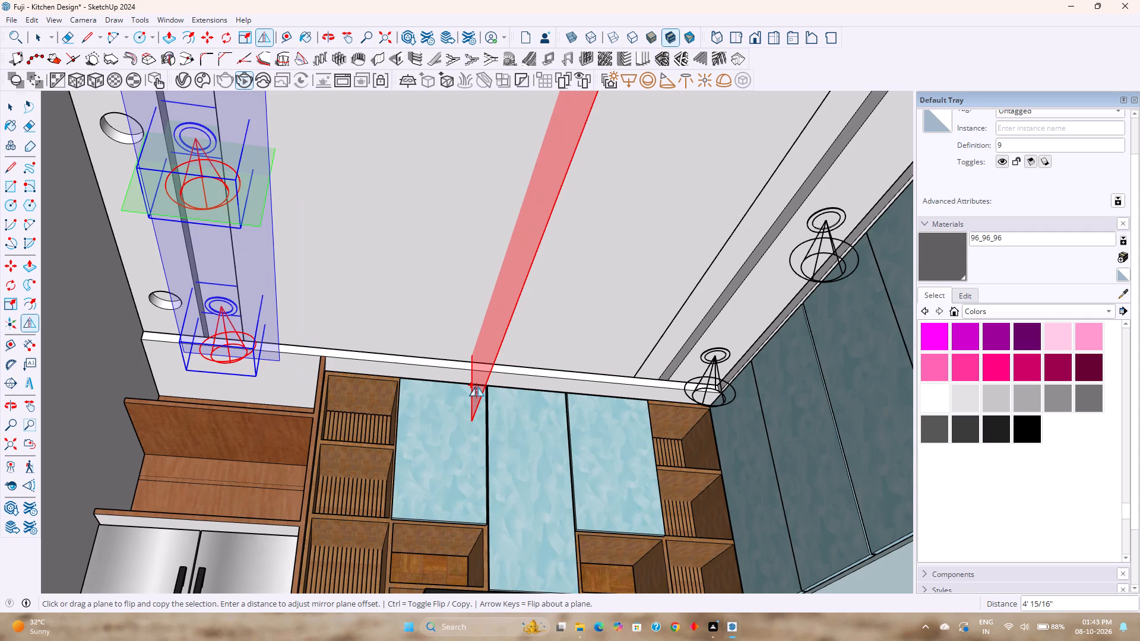
scroll(466, 372, "up", 2)
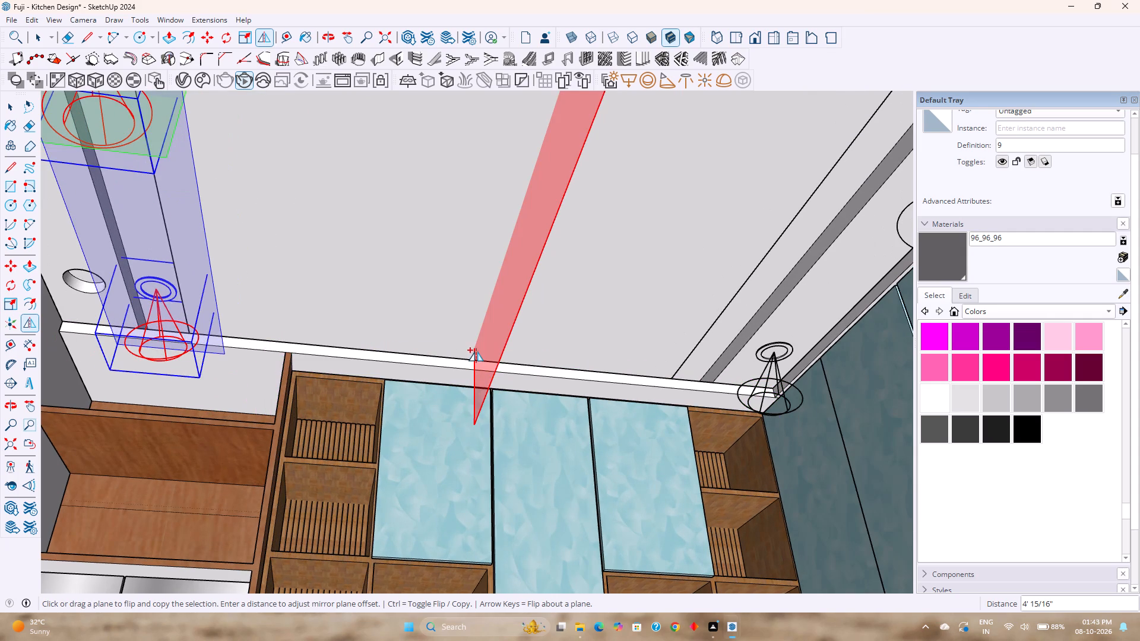
left_click_drag(477, 350, 442, 354)
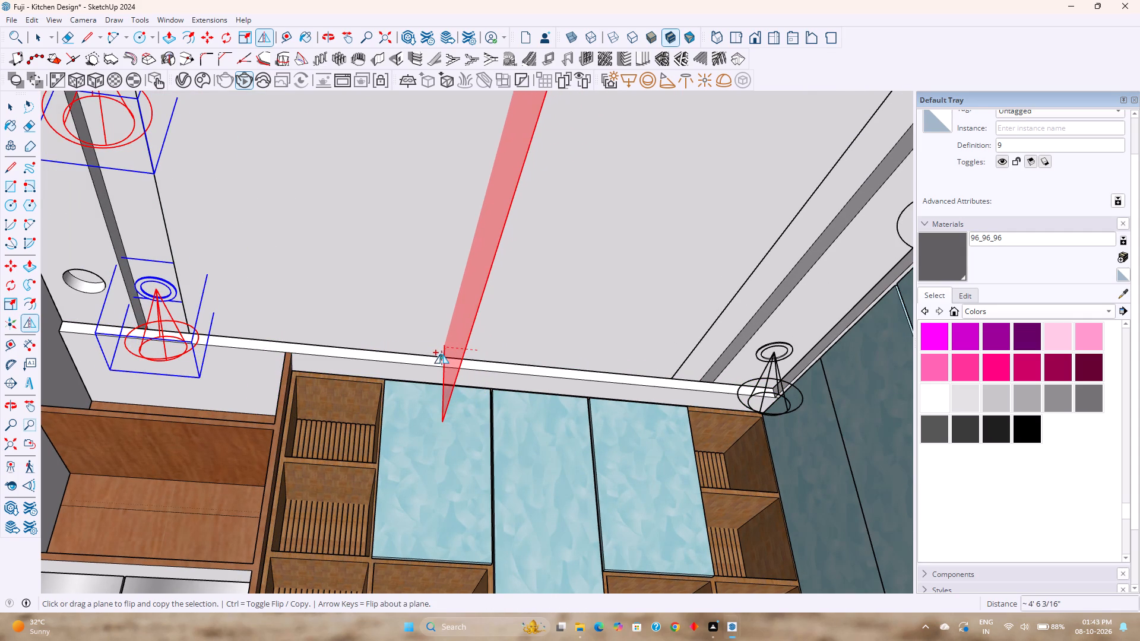
left_click_drag(442, 354, 439, 356)
scroll(439, 356, "down", 6)
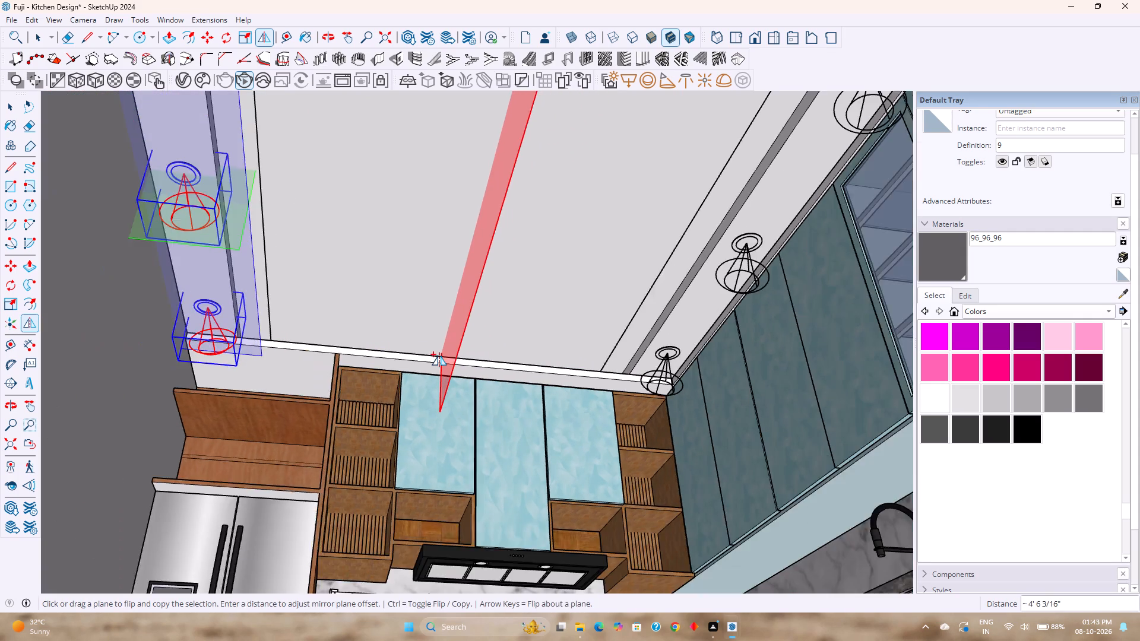
scroll(439, 356, "down", 5)
key("Escape")
key("space")
scroll(448, 347, "down", 3)
middle_click_drag(448, 347, 445, 383)
key("Escape")
key("space")
key("Escape")
key("Escape")
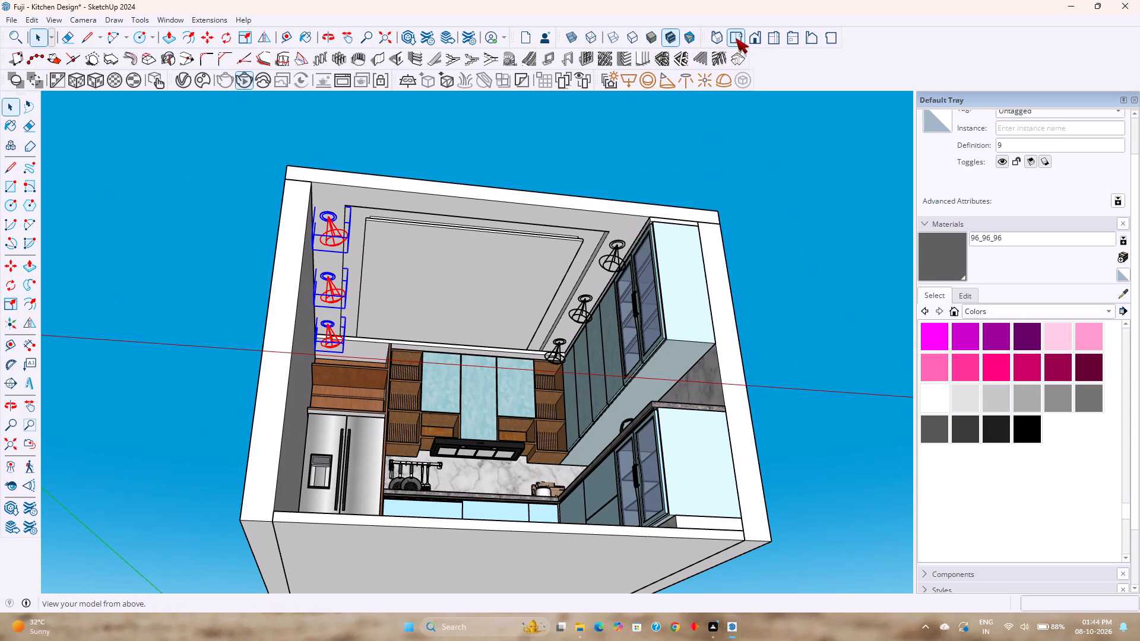
Run an interactive V-Ray render from a close front view framing the fridge, cooktop wall and sink counter.
left_click(759, 36)
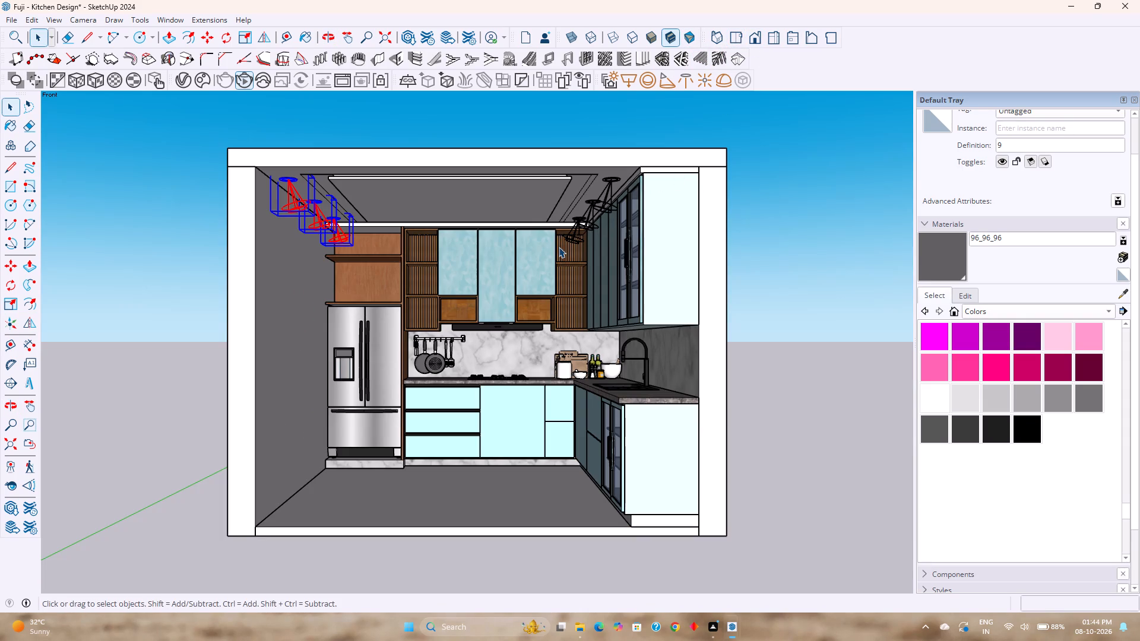
key("Escape")
double_click(792, 284)
scroll(521, 227, "up", 2)
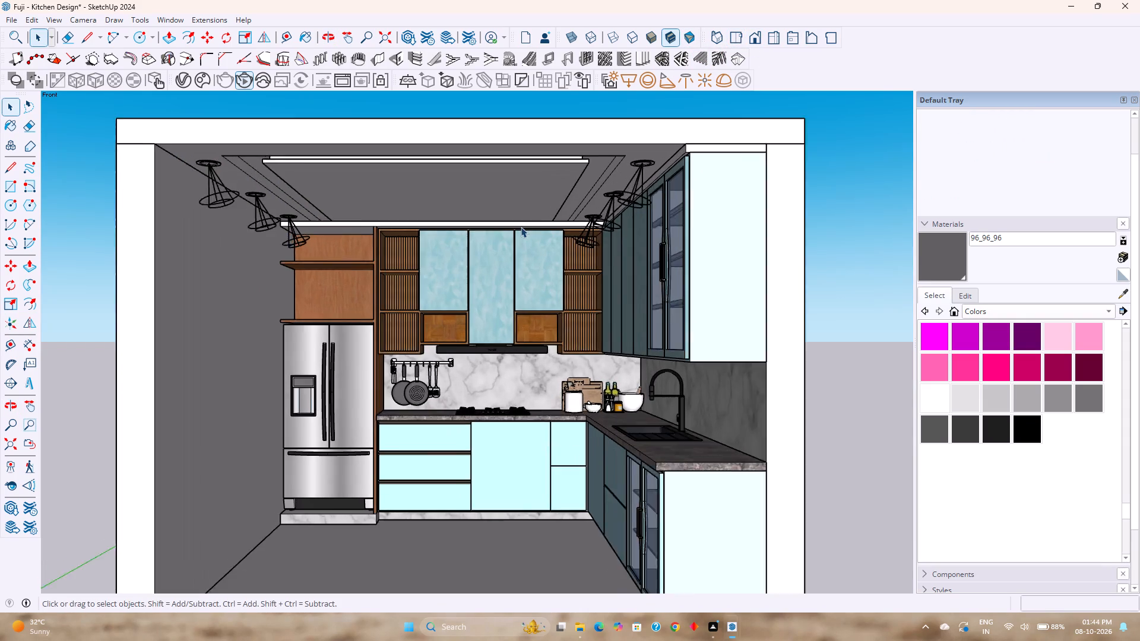
scroll(521, 227, "up", 1)
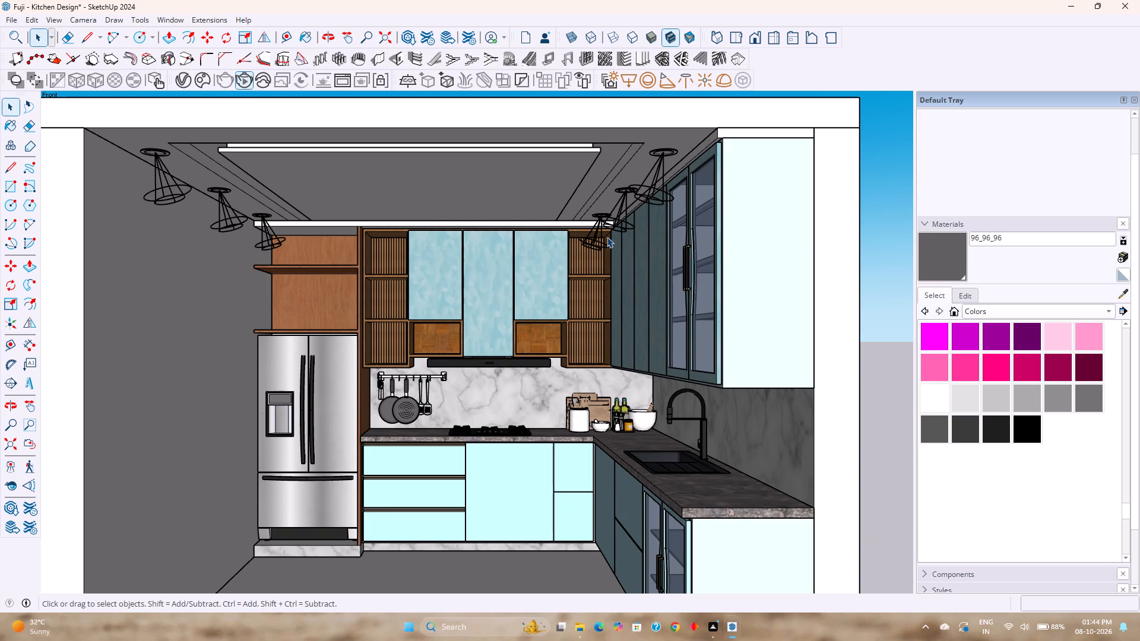
left_click(756, 43)
middle_click_drag(556, 334, 625, 335, "shift")
scroll(625, 335, "up", 1)
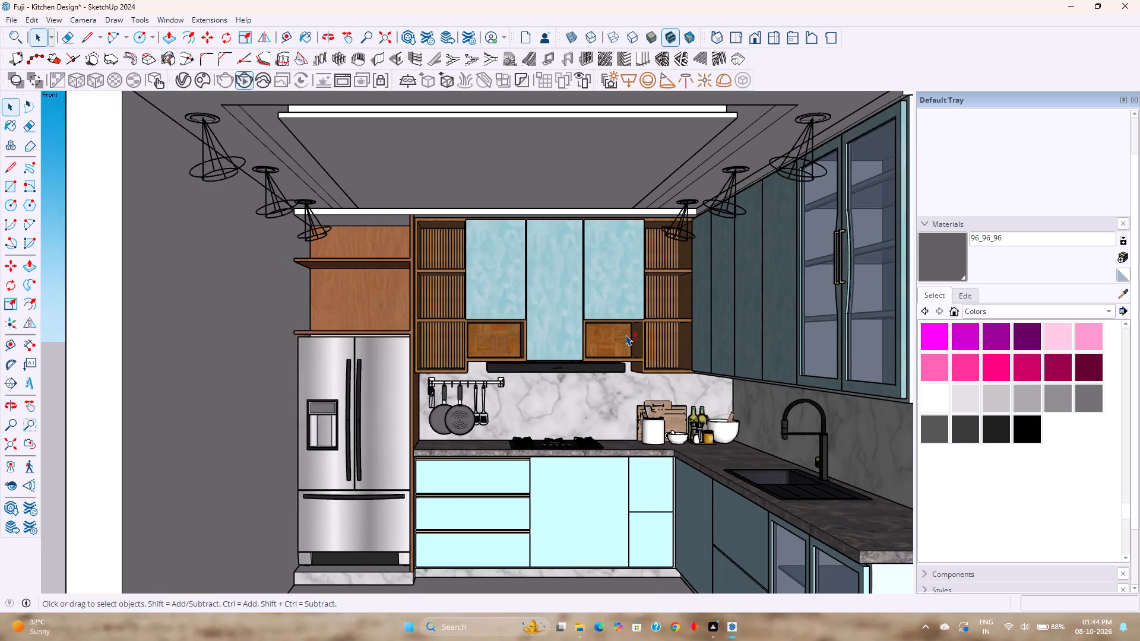
middle_click_drag(625, 335, 590, 328, "shift")
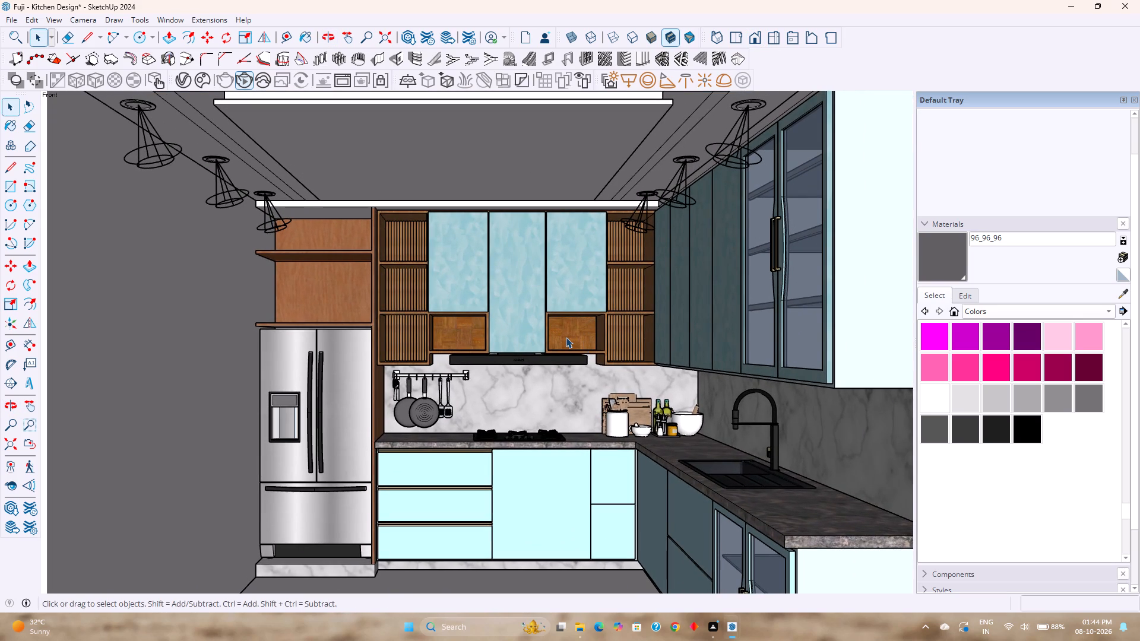
scroll(566, 337, "up", 1)
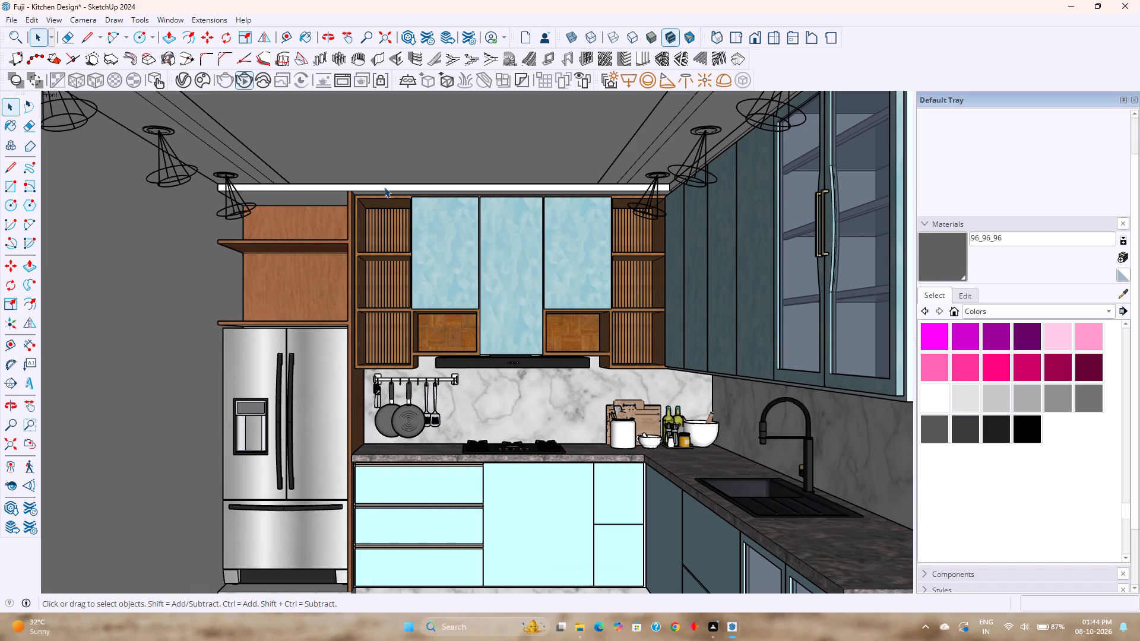
left_click(245, 80)
left_click(245, 80)
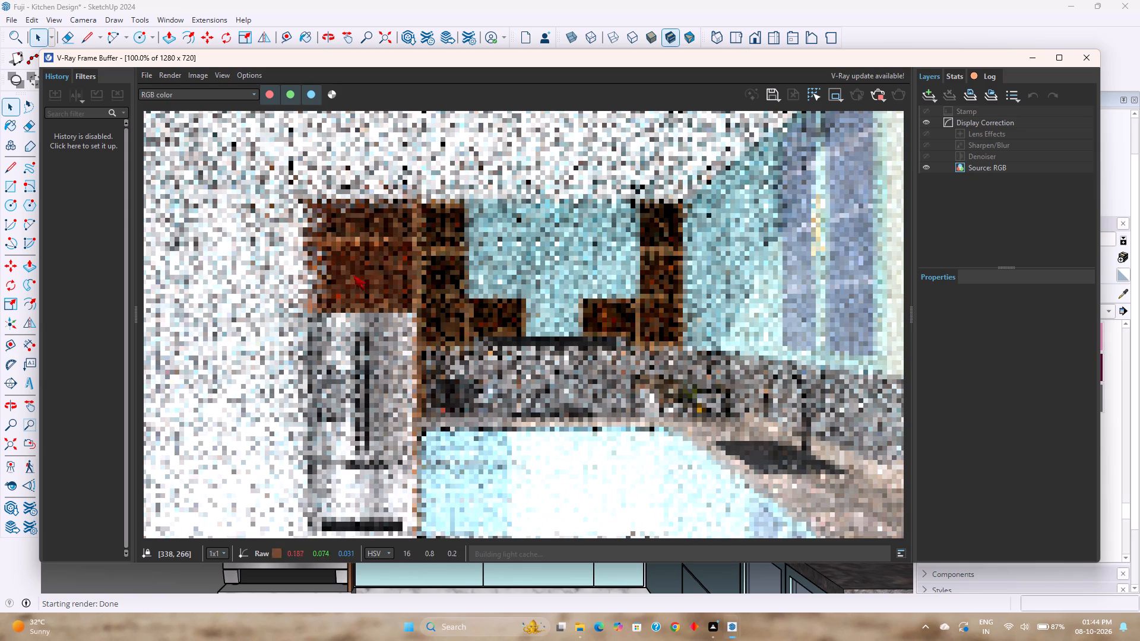
Examine the kitchen render with both rows of tilted spot lights, zoomed out and close up, and put the render window away.
scroll(552, 320, "down", 3)
scroll(552, 320, "up", 3)
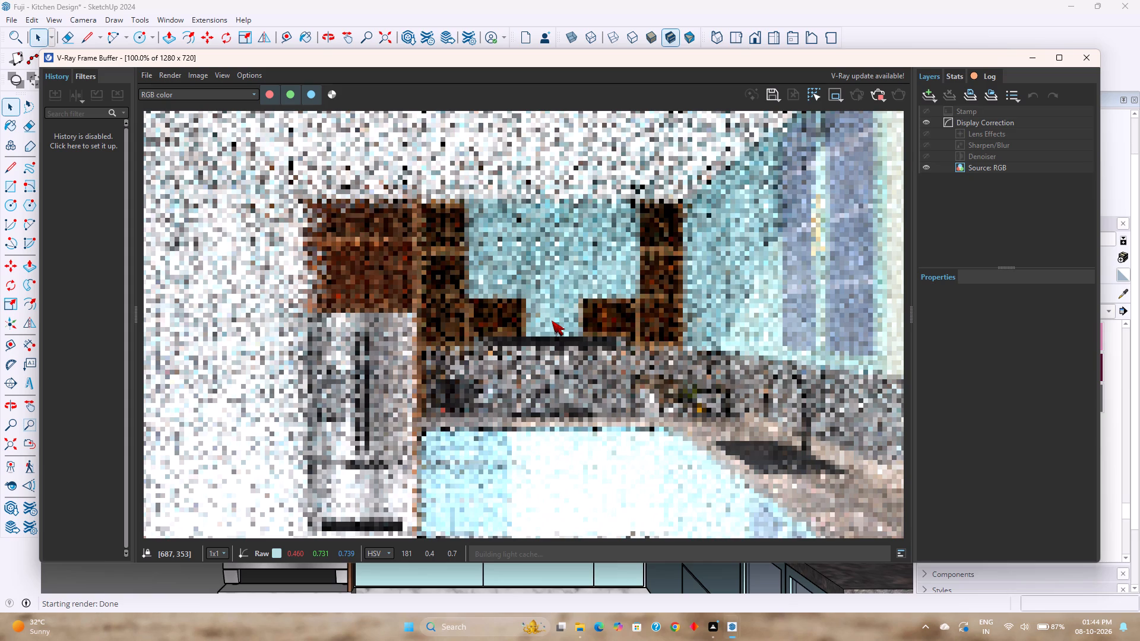
left_click(879, 96)
left_click(862, 97)
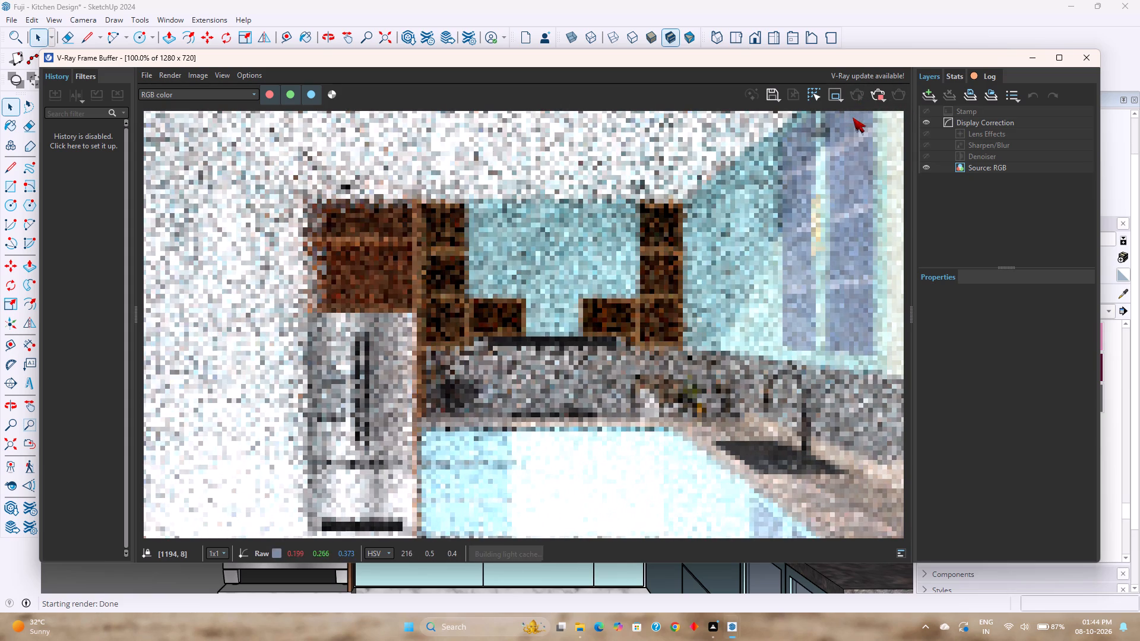
right_click(844, 126)
scroll(679, 264, "down", 2)
scroll(679, 264, "up", 1)
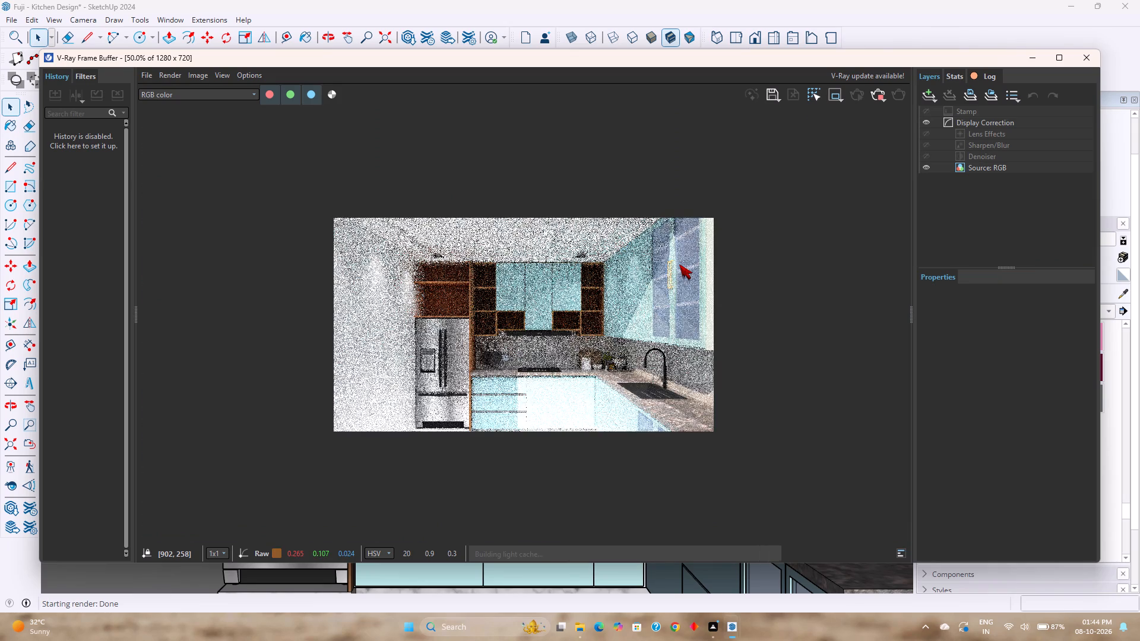
scroll(679, 264, "up", 1)
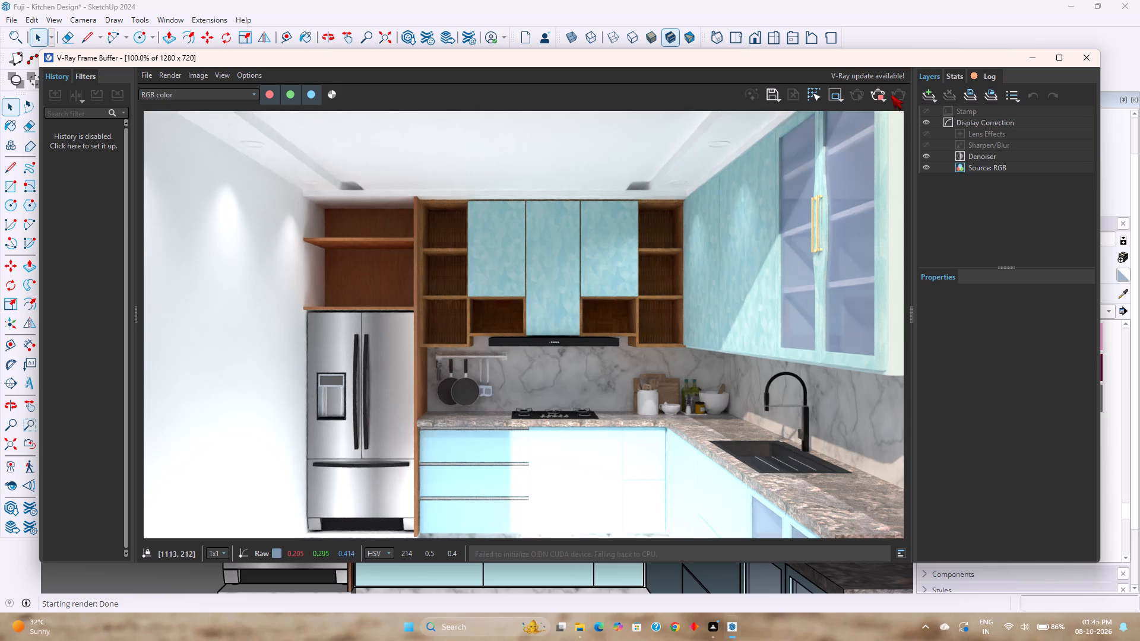
left_click(1030, 58)
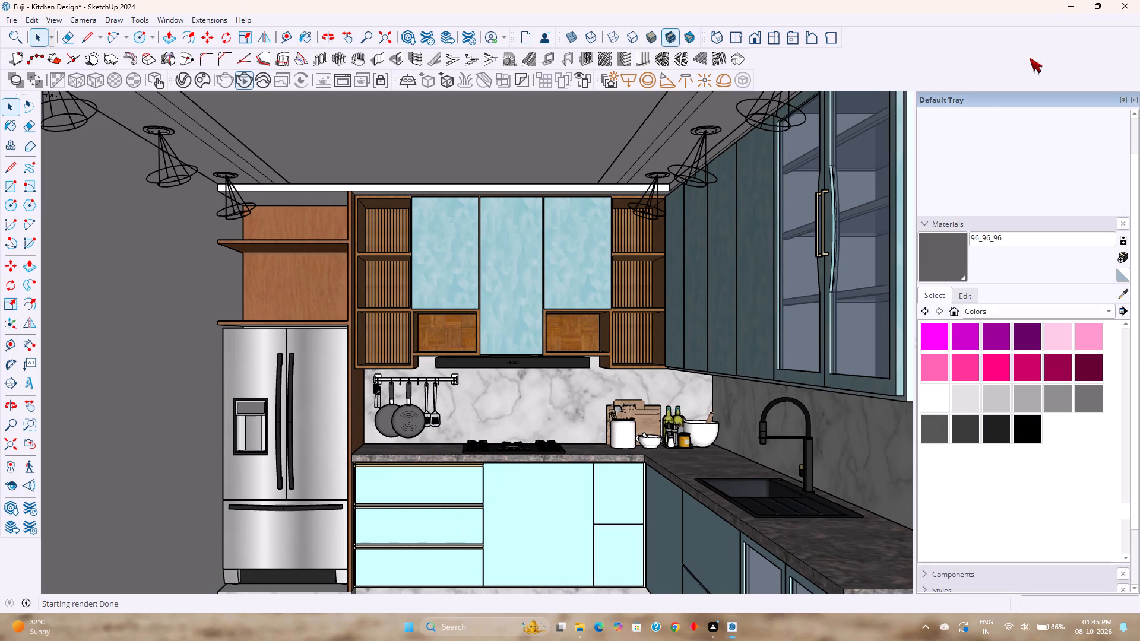
Browse the Equinox wallpaper collection, picking several patterned swatches as candidates for the fridge-side wall.
right_click_drag(951, 331, 909, 313)
left_click(976, 313)
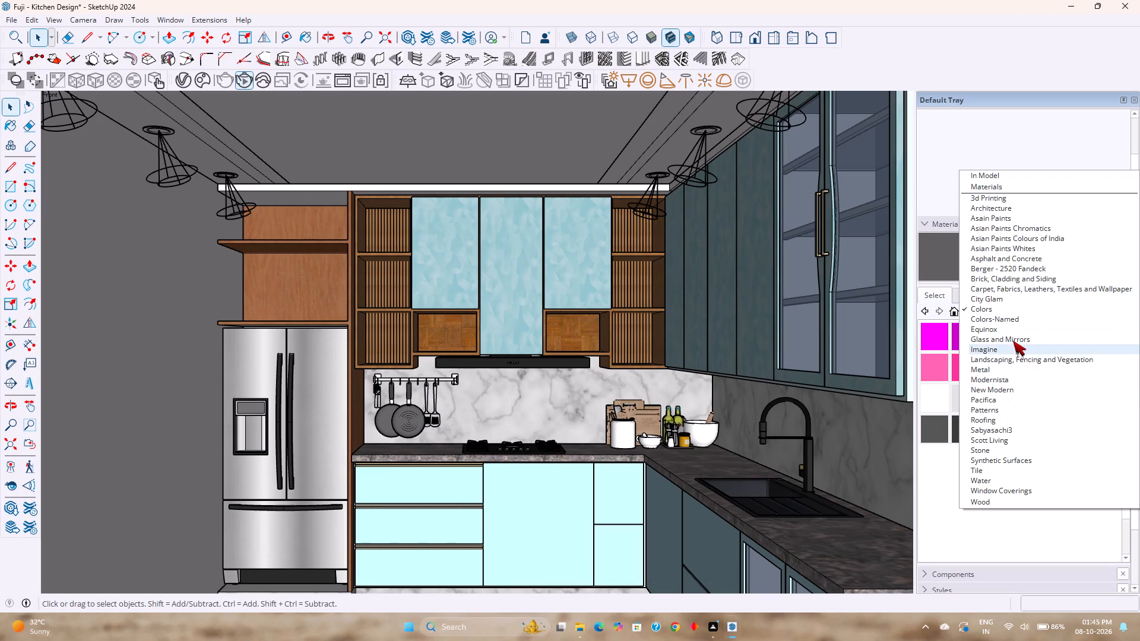
left_click(1014, 331)
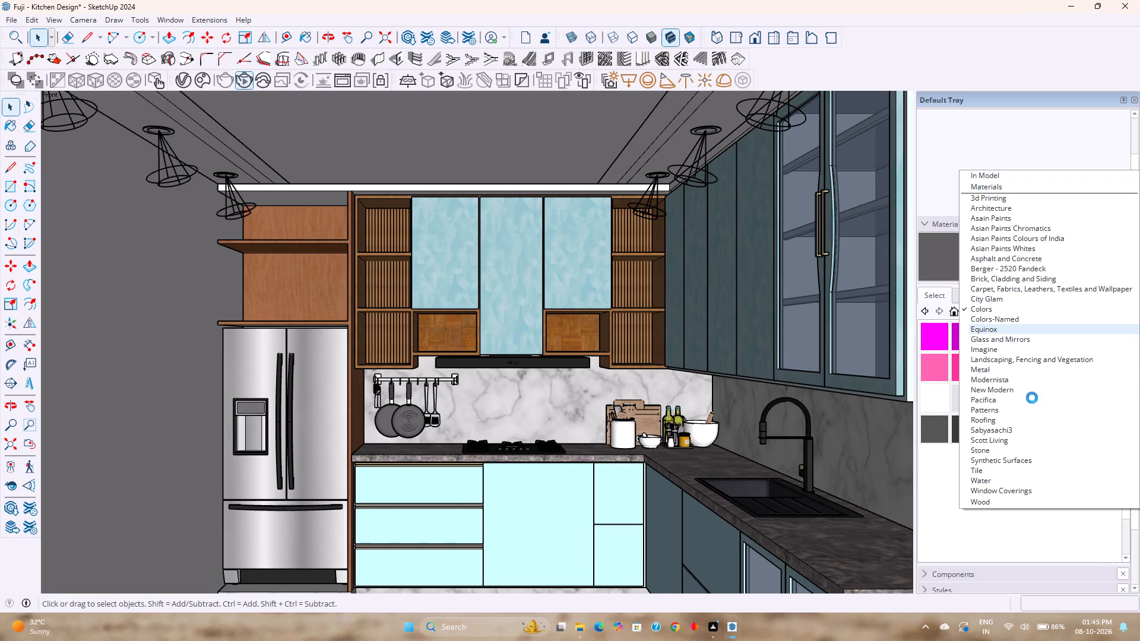
scroll(1000, 452, "down", 2)
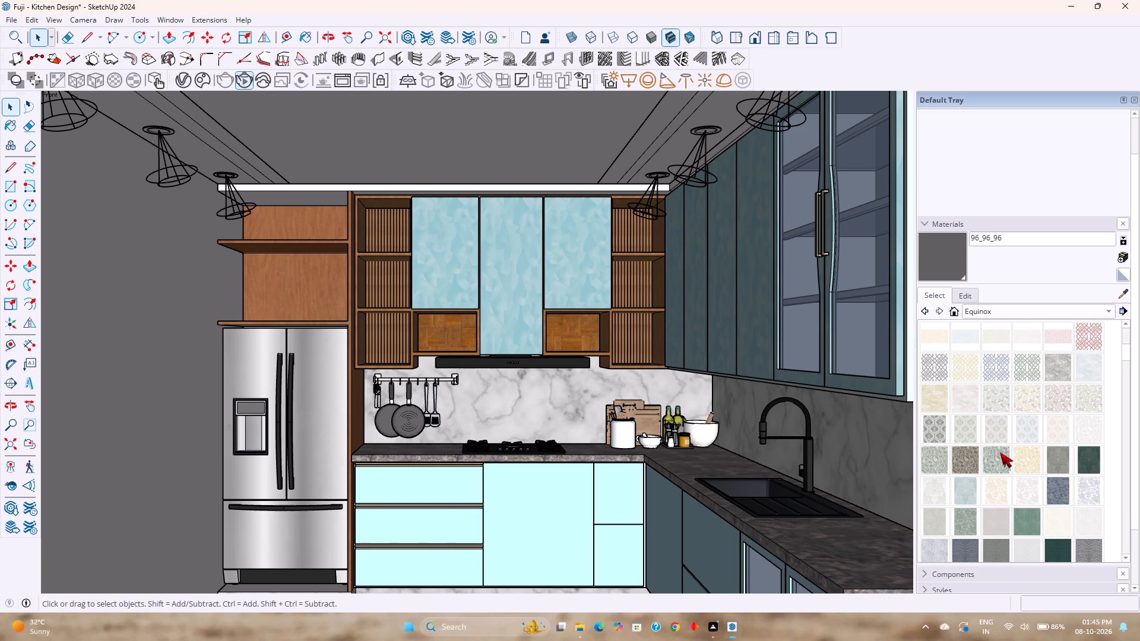
scroll(1000, 452, "down", 7)
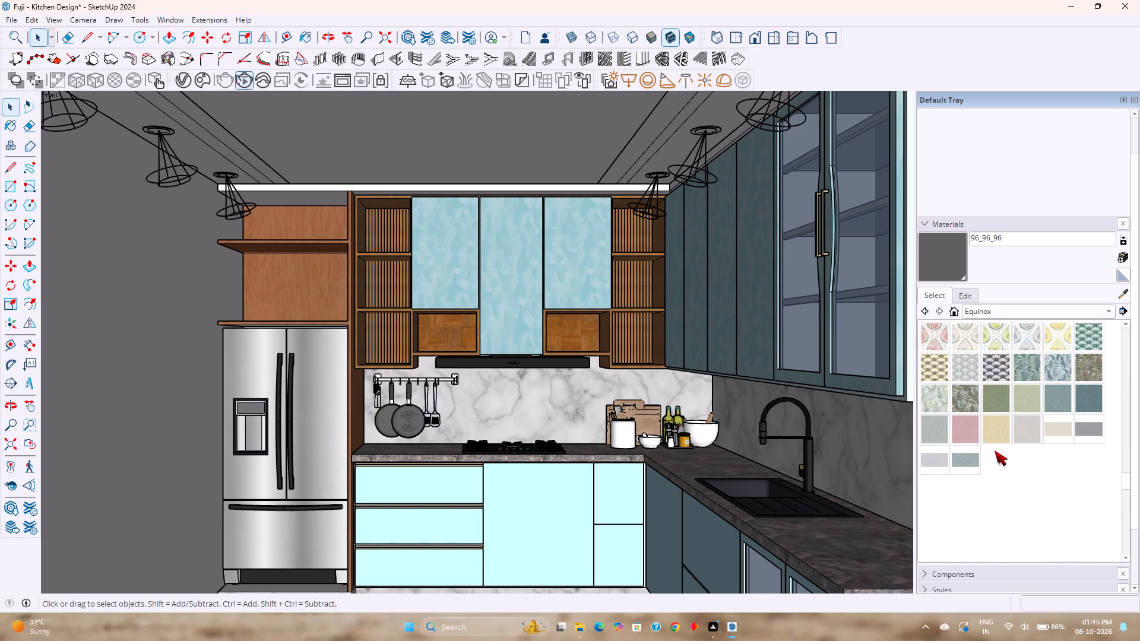
left_click(942, 393)
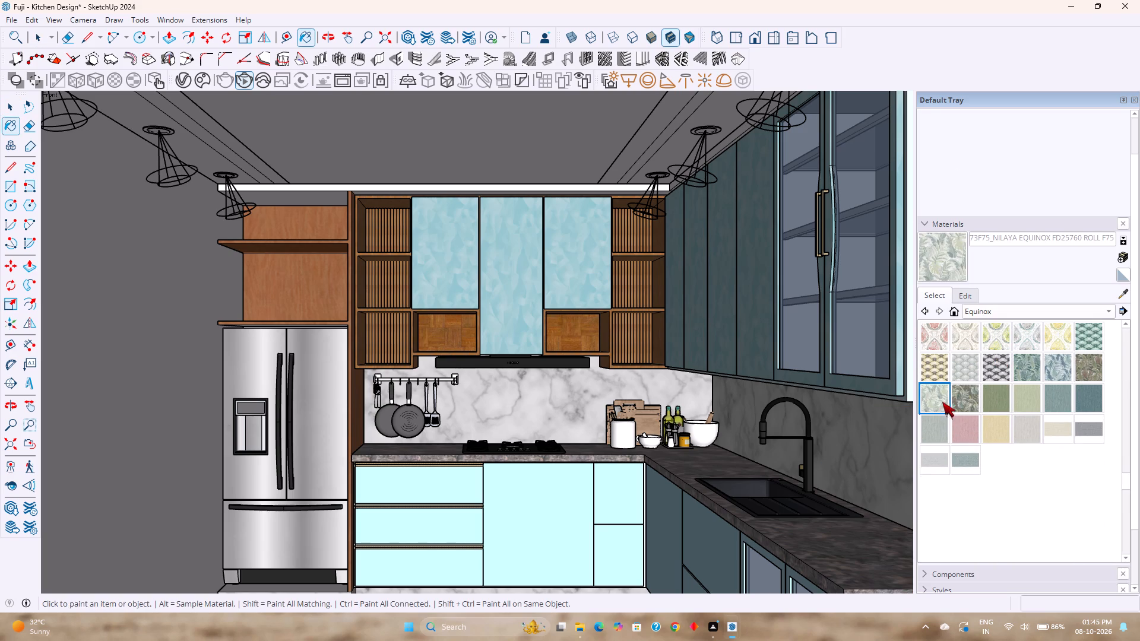
left_click(962, 405)
scroll(965, 407, "up", 3)
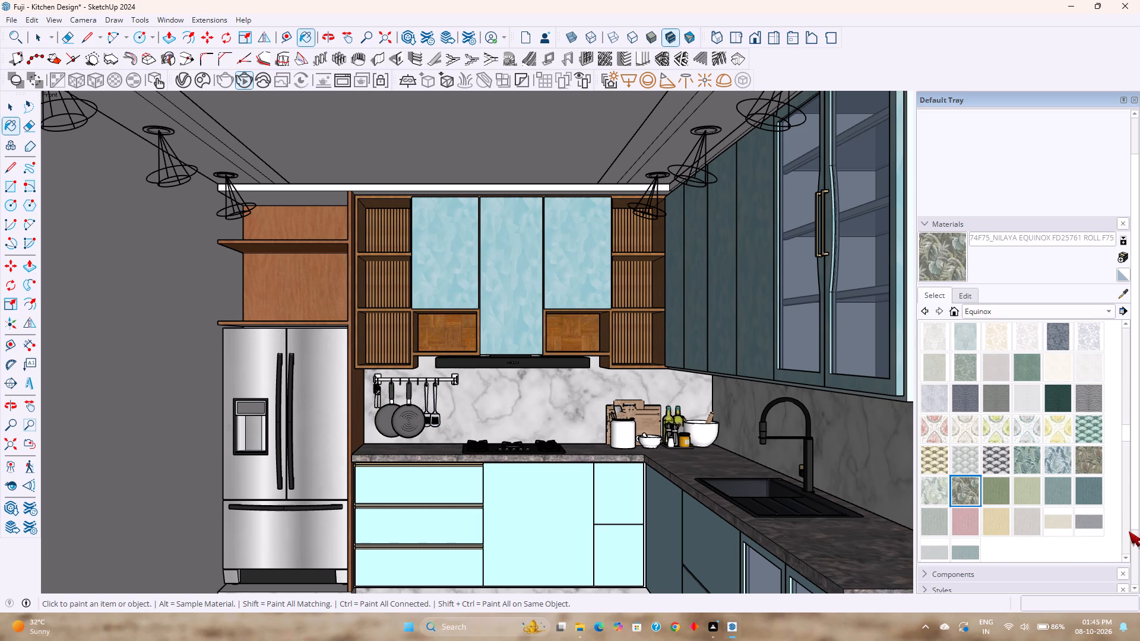
left_click(1086, 463)
scroll(1040, 471, "up", 3)
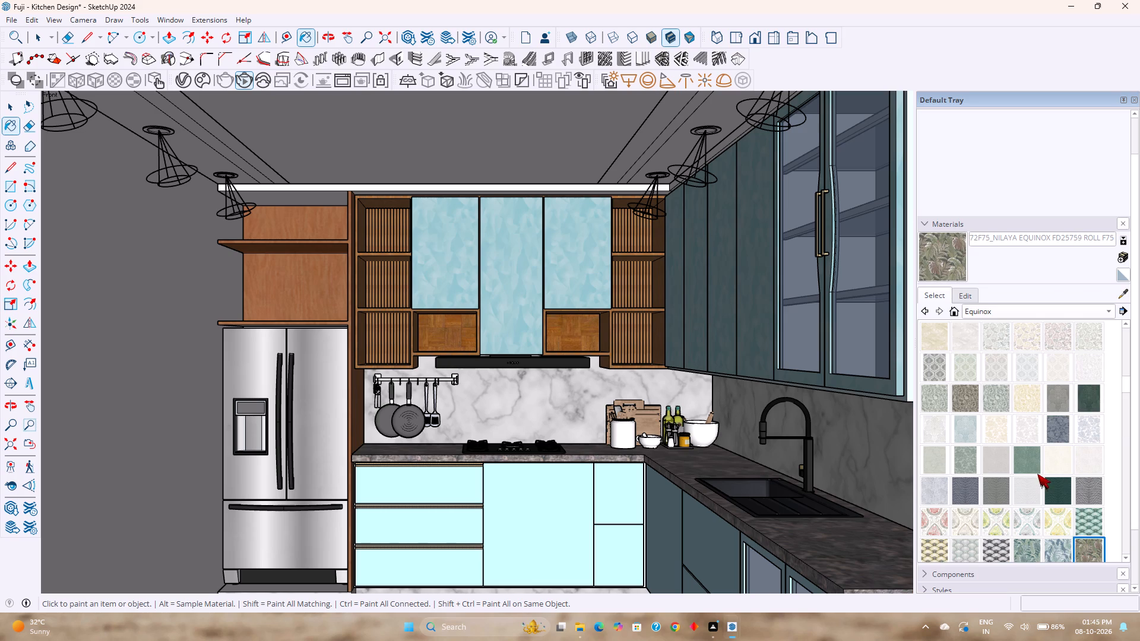
left_click(995, 399)
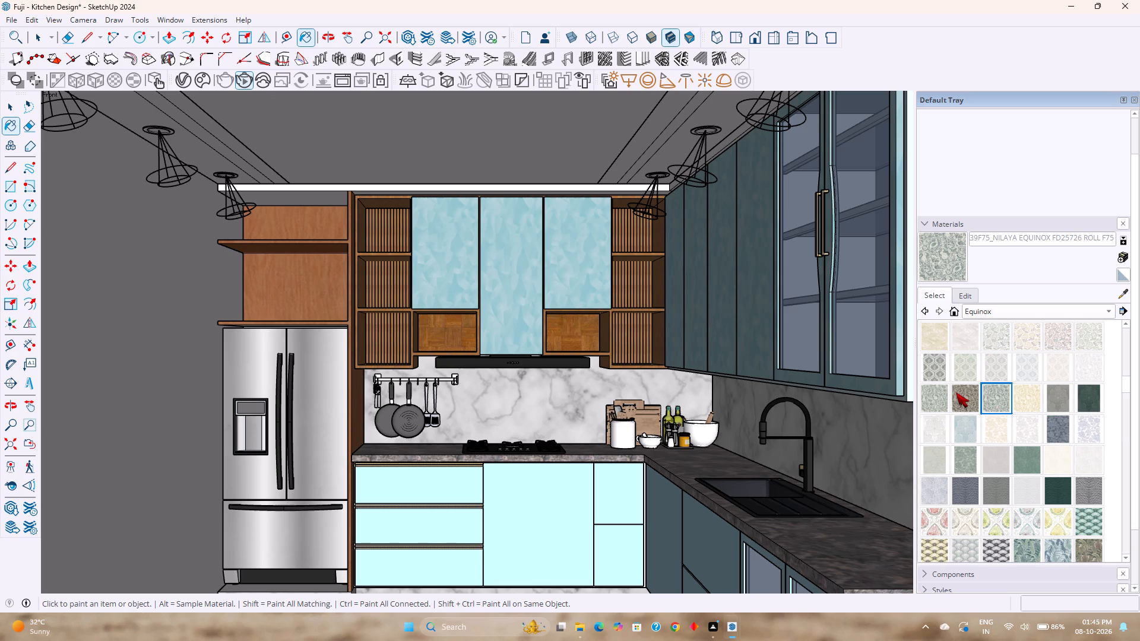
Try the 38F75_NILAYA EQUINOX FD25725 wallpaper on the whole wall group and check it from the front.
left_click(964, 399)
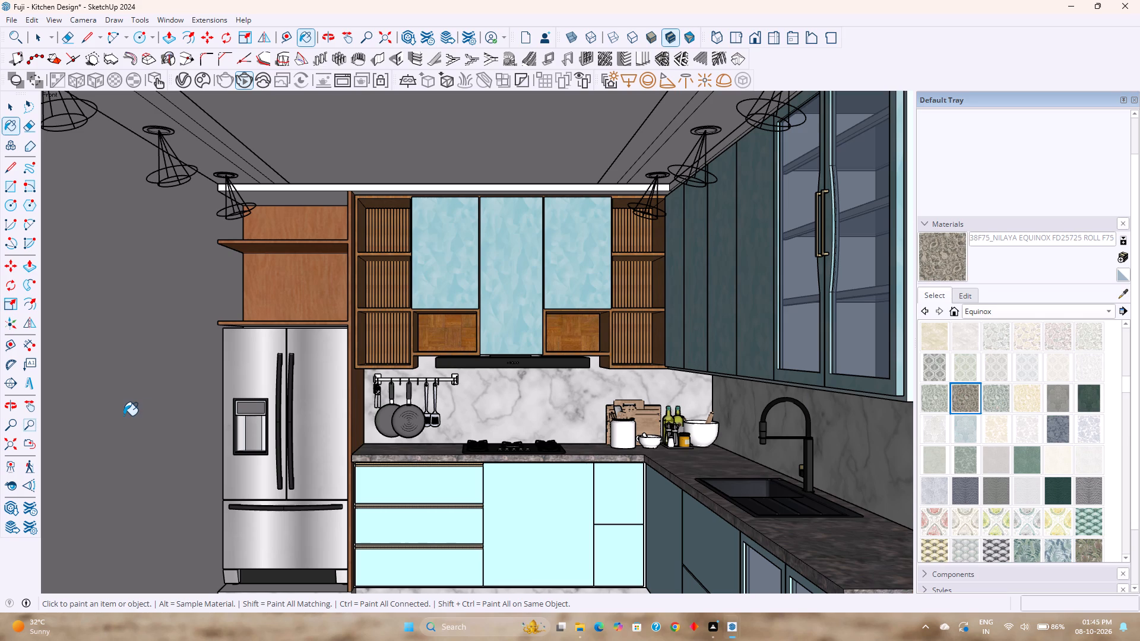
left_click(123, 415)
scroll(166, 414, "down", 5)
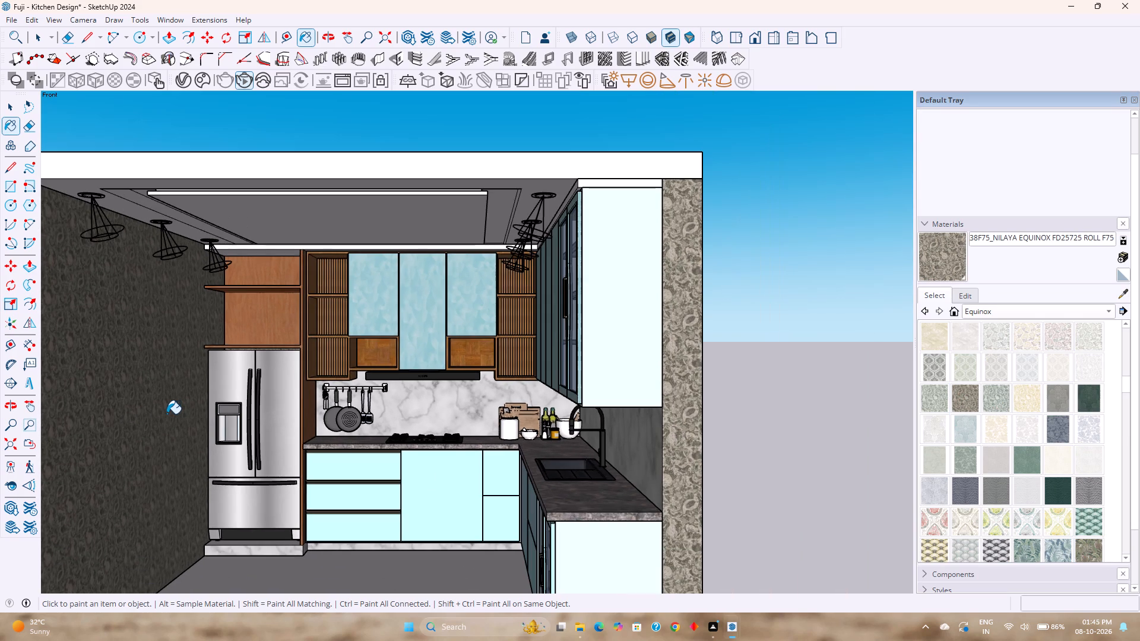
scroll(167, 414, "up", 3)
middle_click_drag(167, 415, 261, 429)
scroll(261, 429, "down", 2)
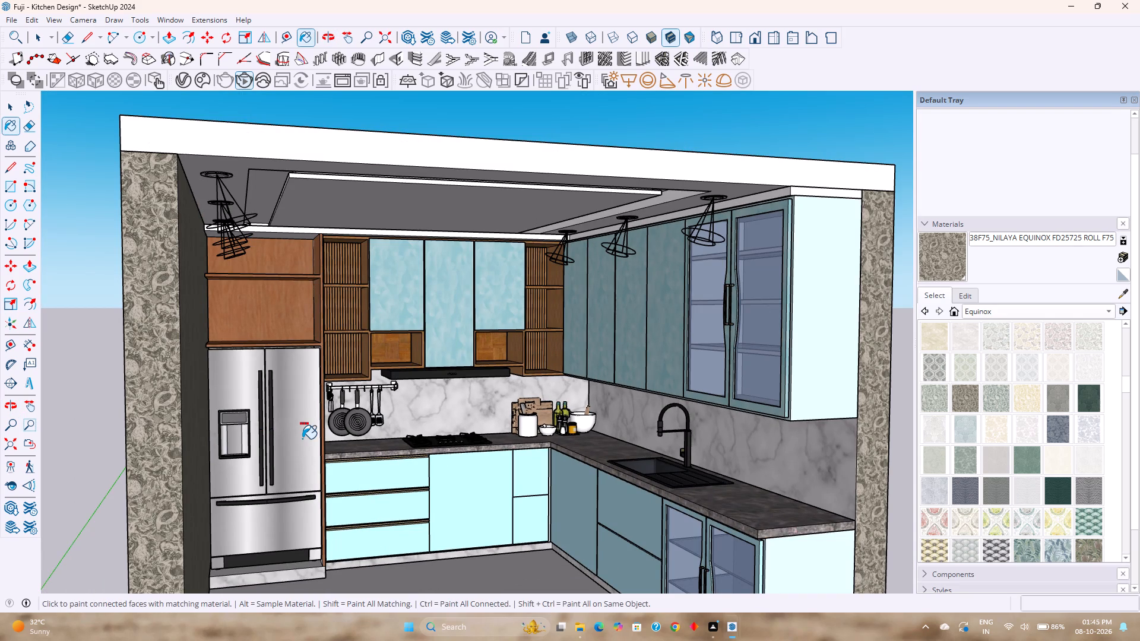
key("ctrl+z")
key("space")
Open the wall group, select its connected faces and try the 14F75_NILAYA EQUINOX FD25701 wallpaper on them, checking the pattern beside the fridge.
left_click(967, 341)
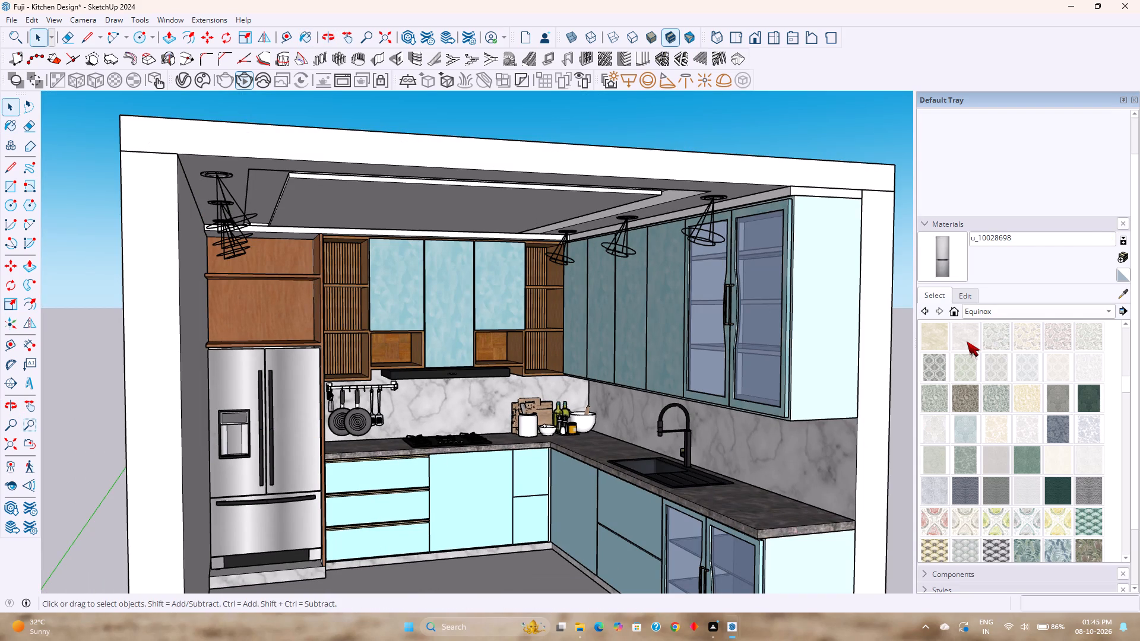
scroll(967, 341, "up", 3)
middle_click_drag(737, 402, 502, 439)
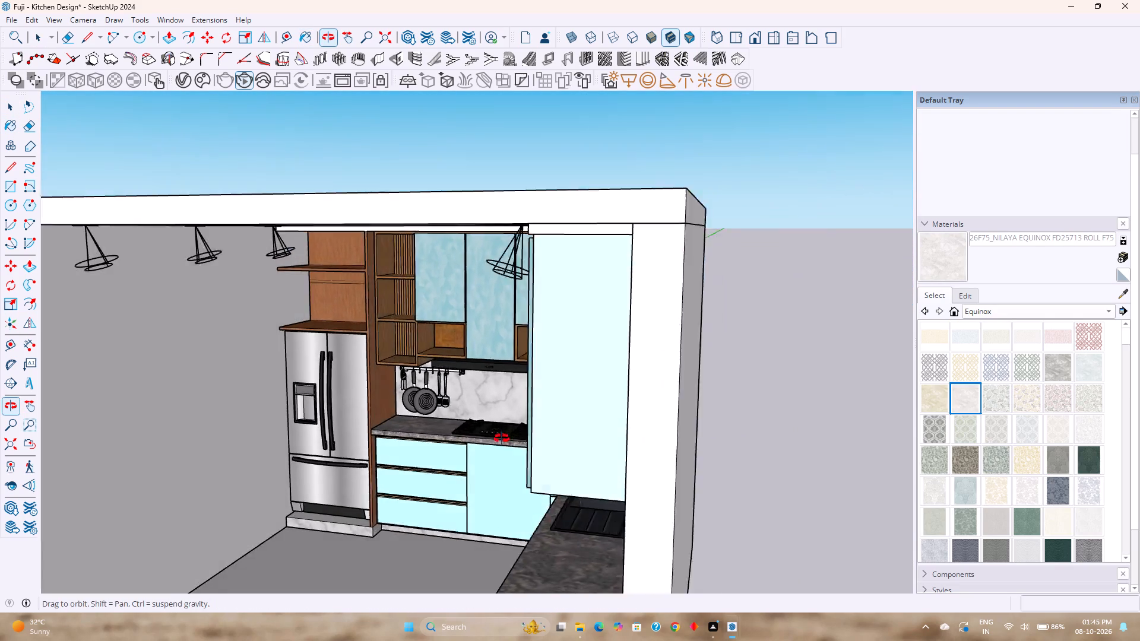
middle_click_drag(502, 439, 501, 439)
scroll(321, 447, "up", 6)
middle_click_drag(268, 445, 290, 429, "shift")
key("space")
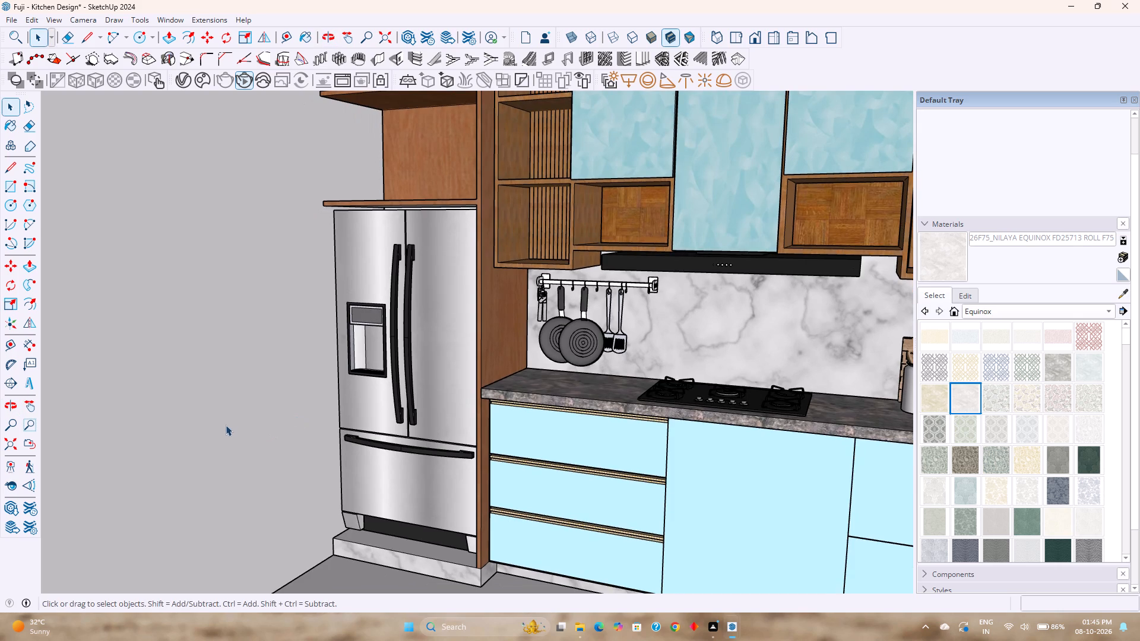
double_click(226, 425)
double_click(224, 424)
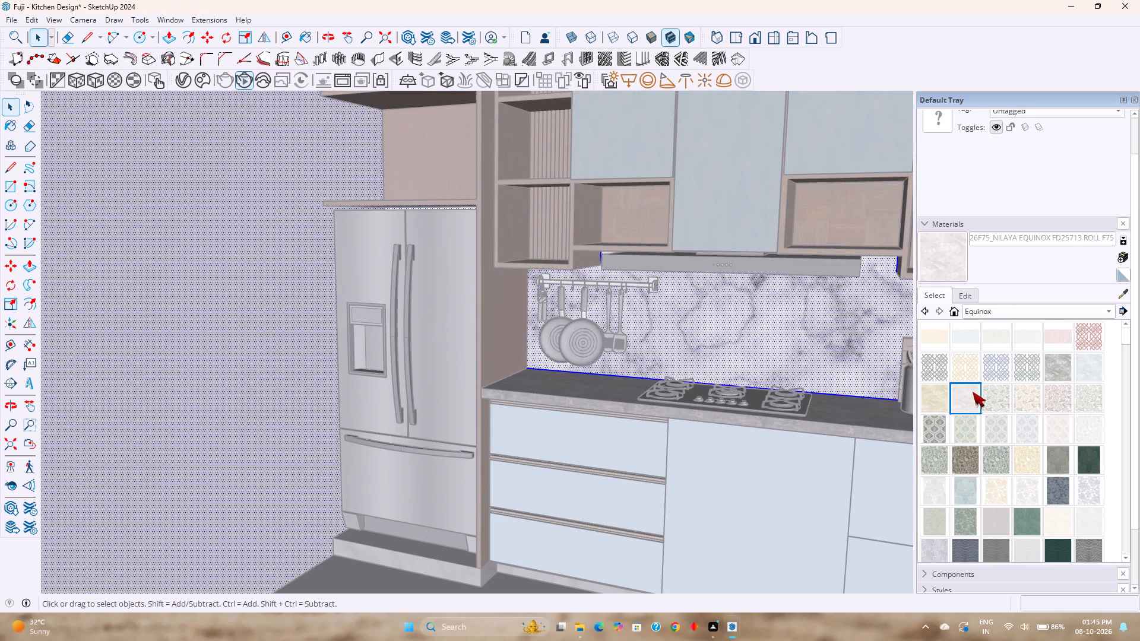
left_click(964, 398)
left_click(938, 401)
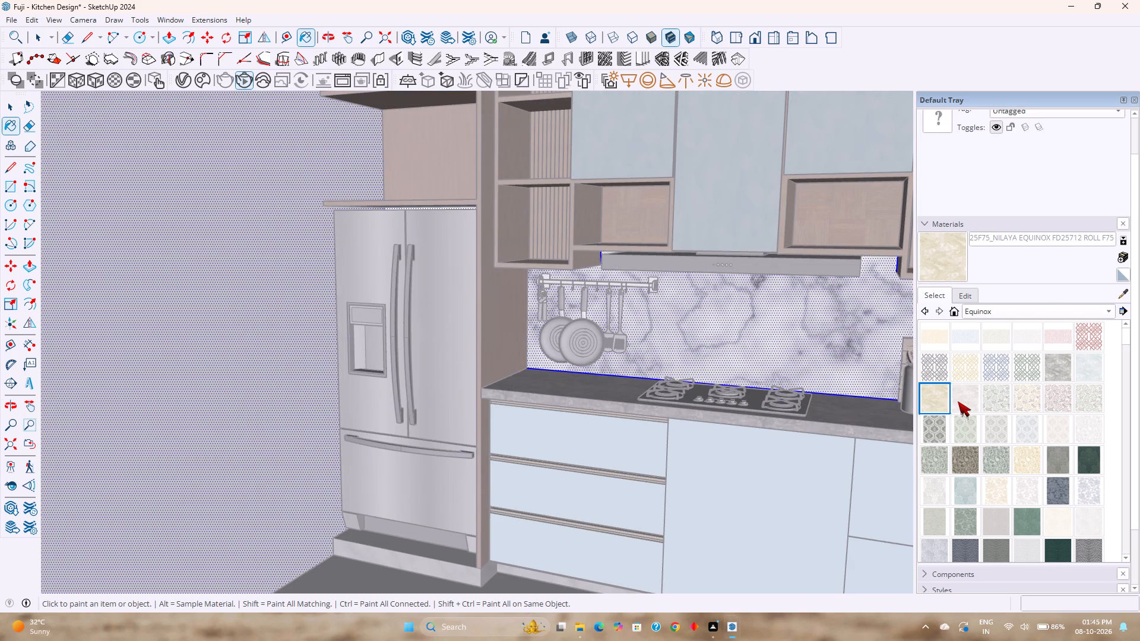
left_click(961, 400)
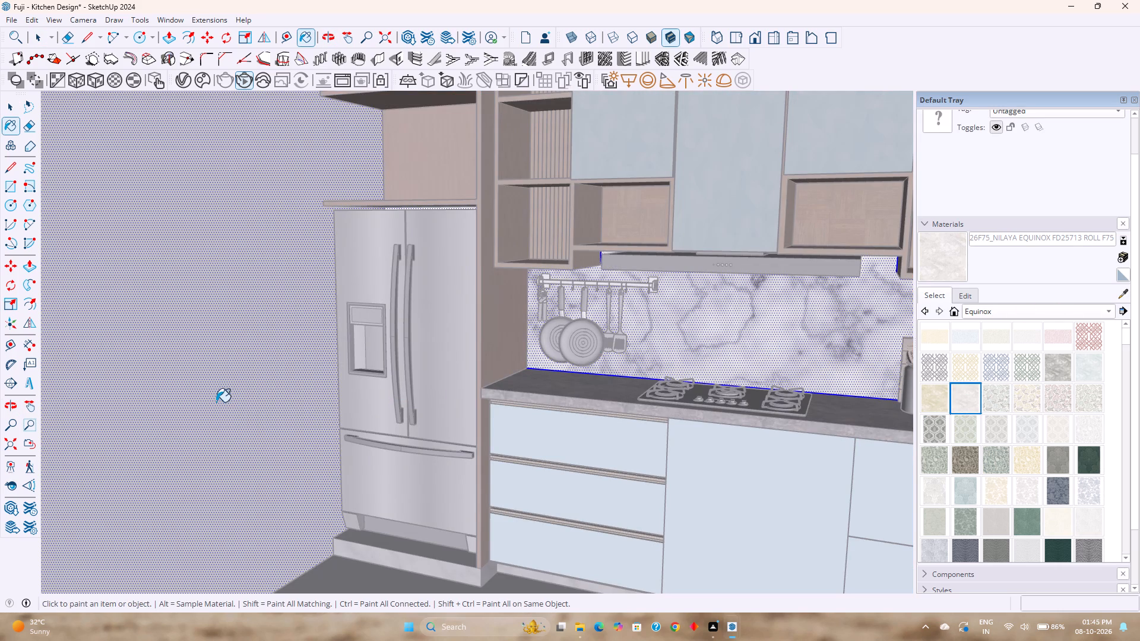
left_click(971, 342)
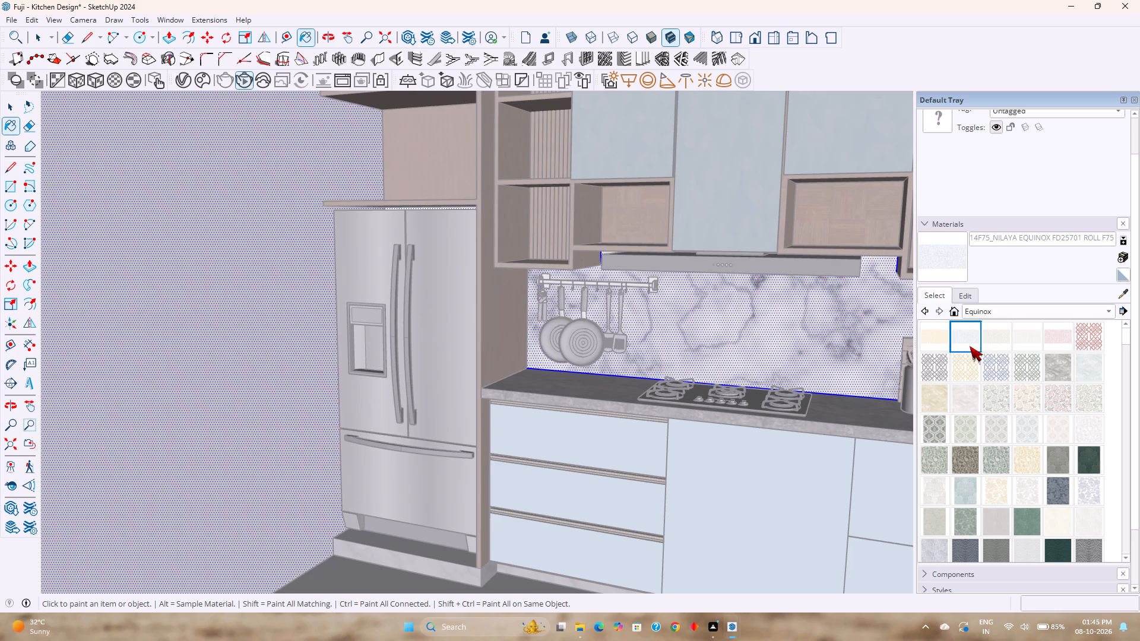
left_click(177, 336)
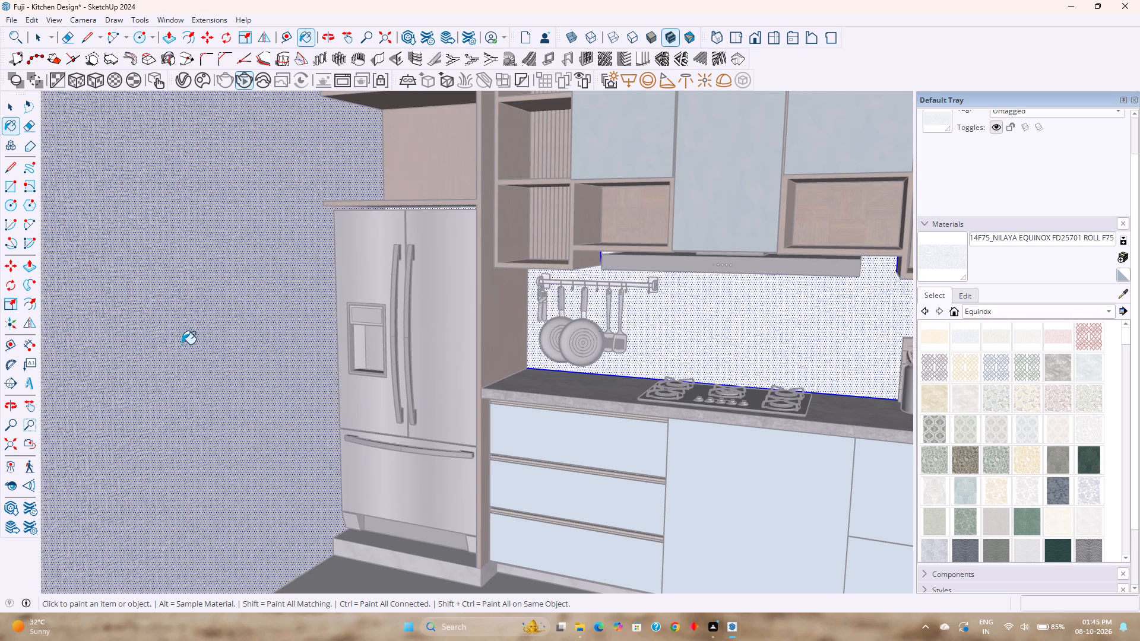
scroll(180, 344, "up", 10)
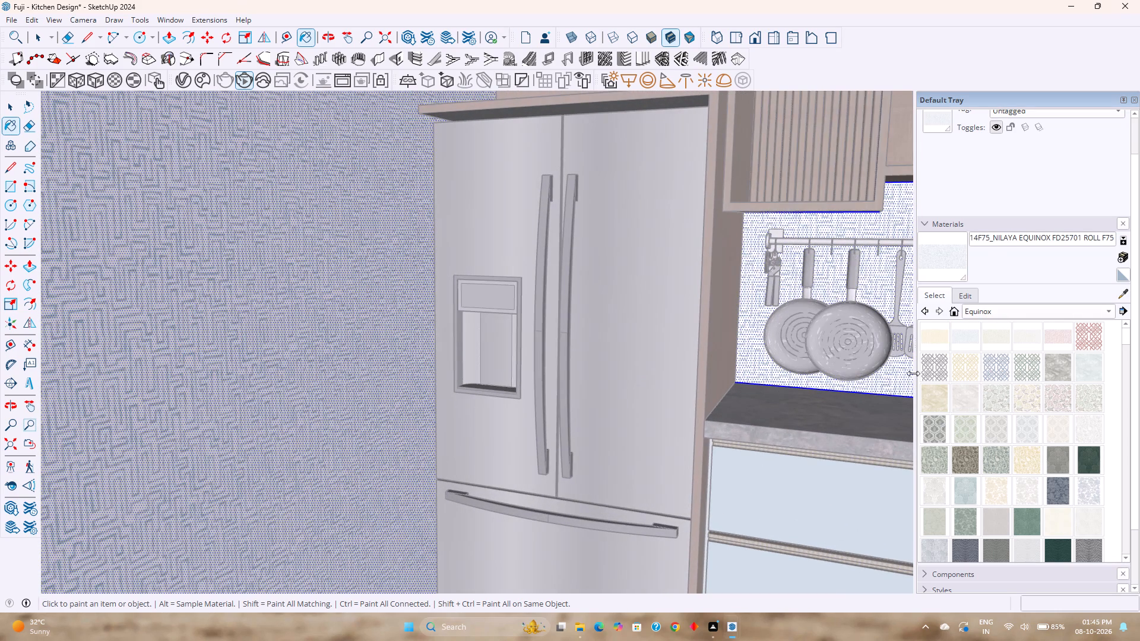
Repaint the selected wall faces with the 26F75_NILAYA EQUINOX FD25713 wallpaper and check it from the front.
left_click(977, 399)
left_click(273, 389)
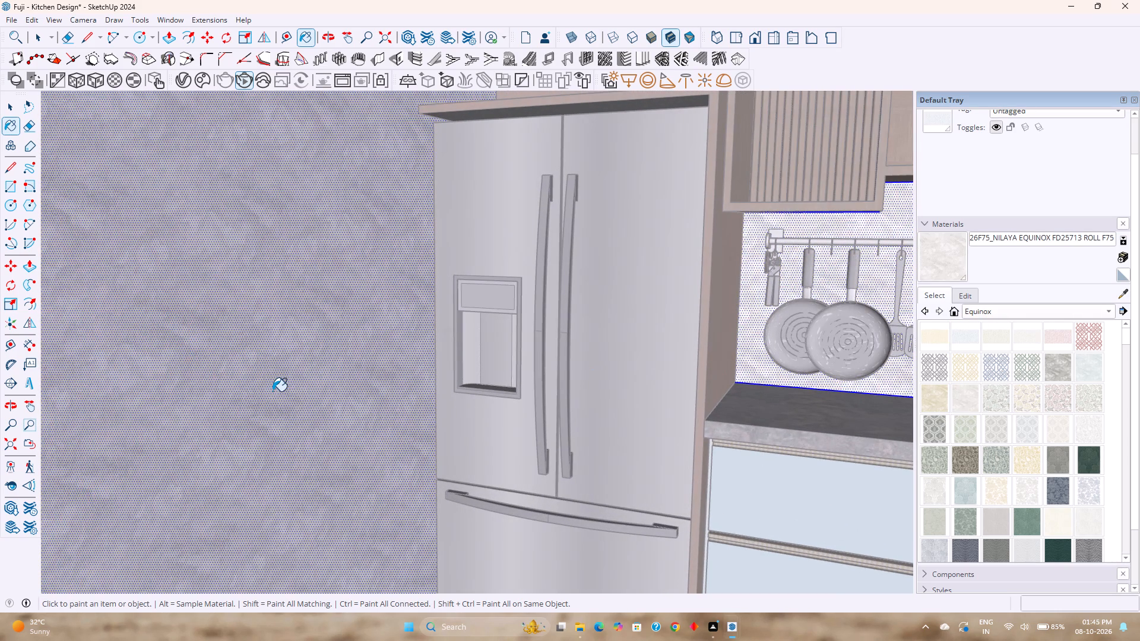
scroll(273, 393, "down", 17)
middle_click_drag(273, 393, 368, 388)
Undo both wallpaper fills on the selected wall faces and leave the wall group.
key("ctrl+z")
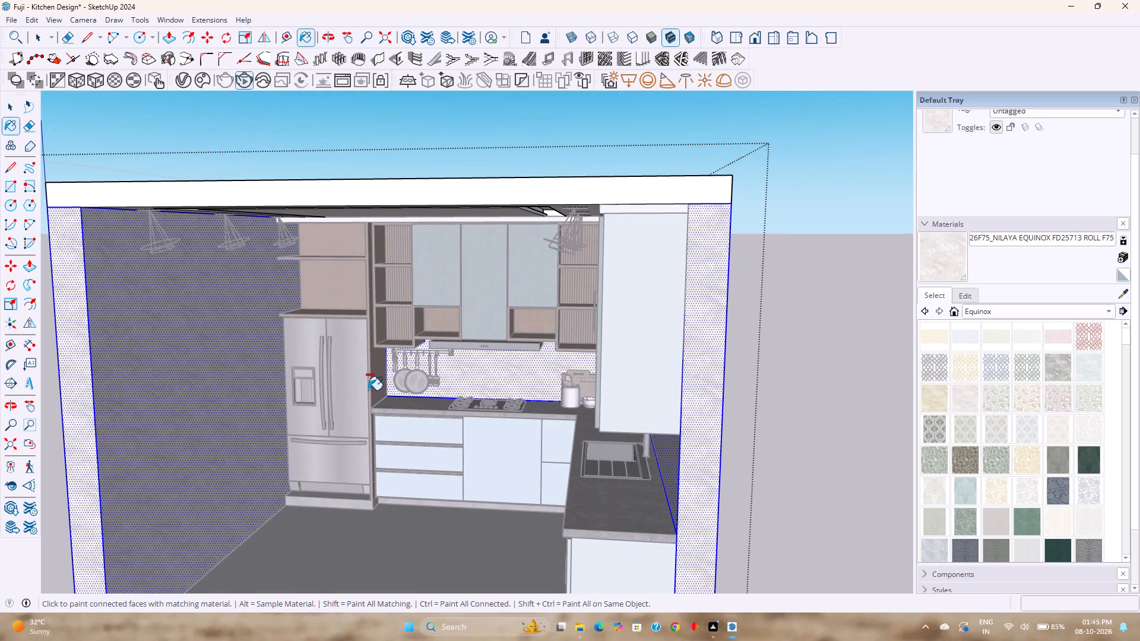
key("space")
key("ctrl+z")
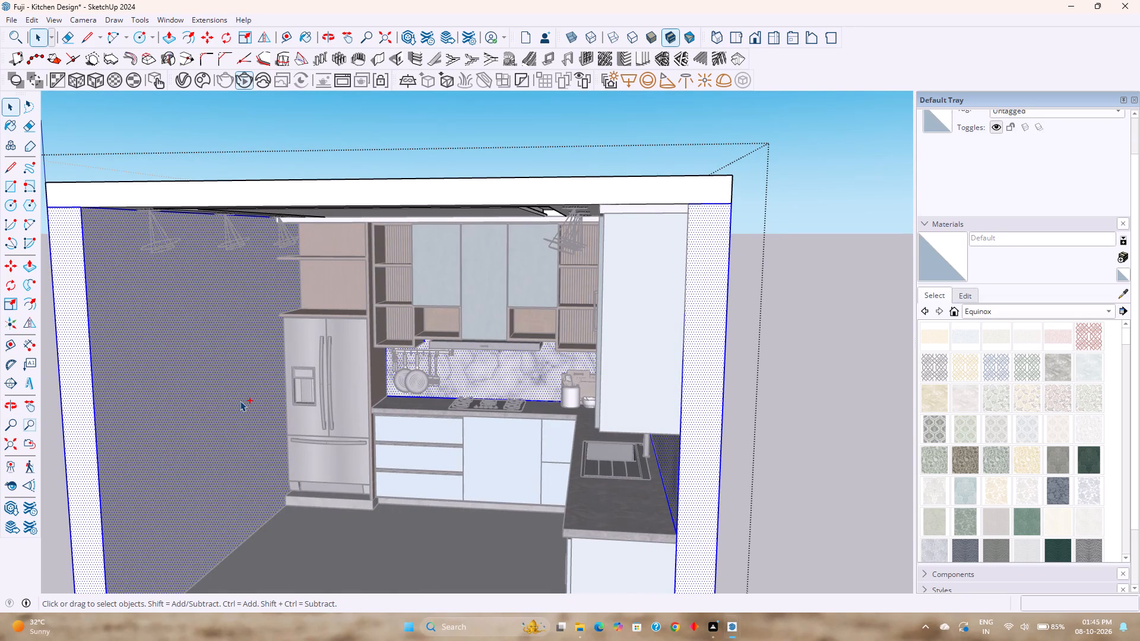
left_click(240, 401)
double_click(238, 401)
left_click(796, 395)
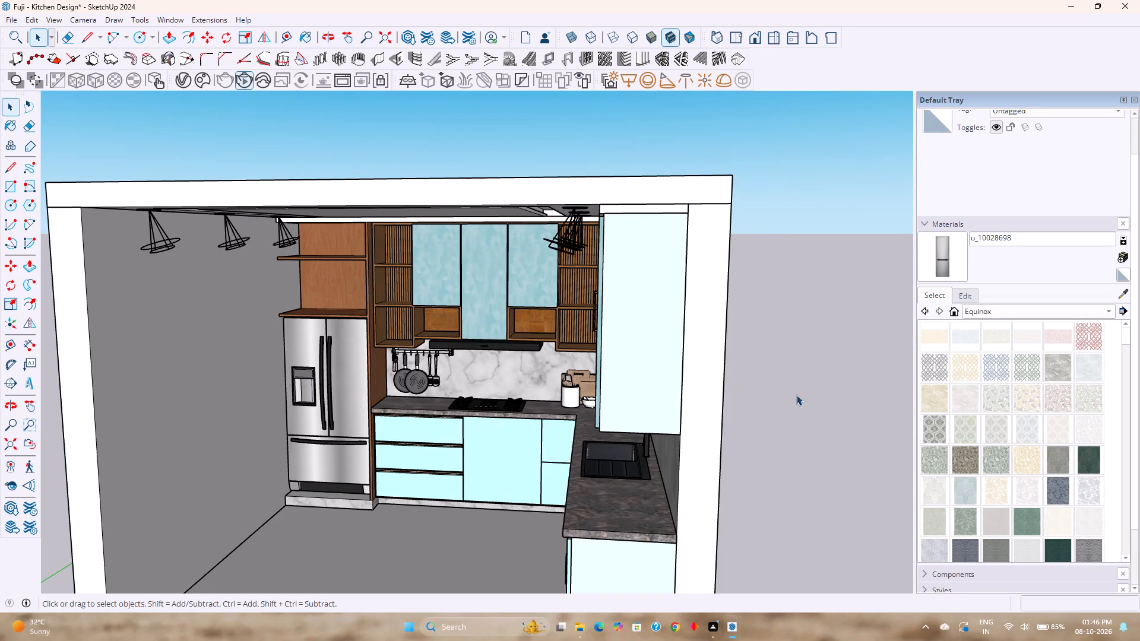
Reopen the wall group and paint only the fridge-side wall face with the 26F75_NILAYA EQUINOX FD25713 wallpaper.
left_click(107, 410)
double_click(90, 420)
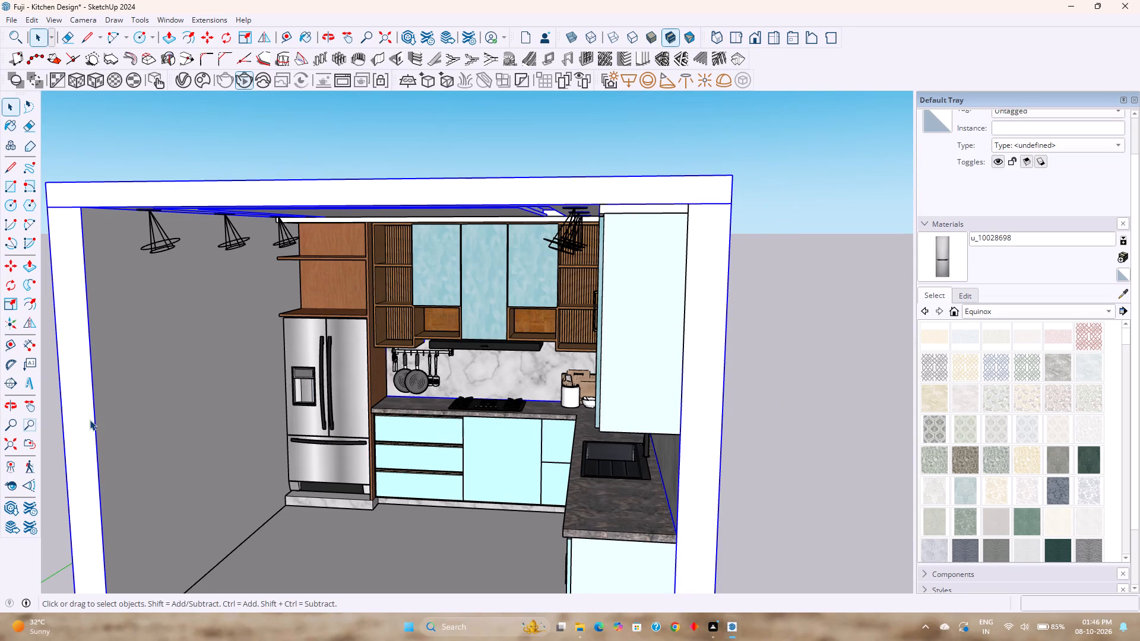
left_click(123, 401)
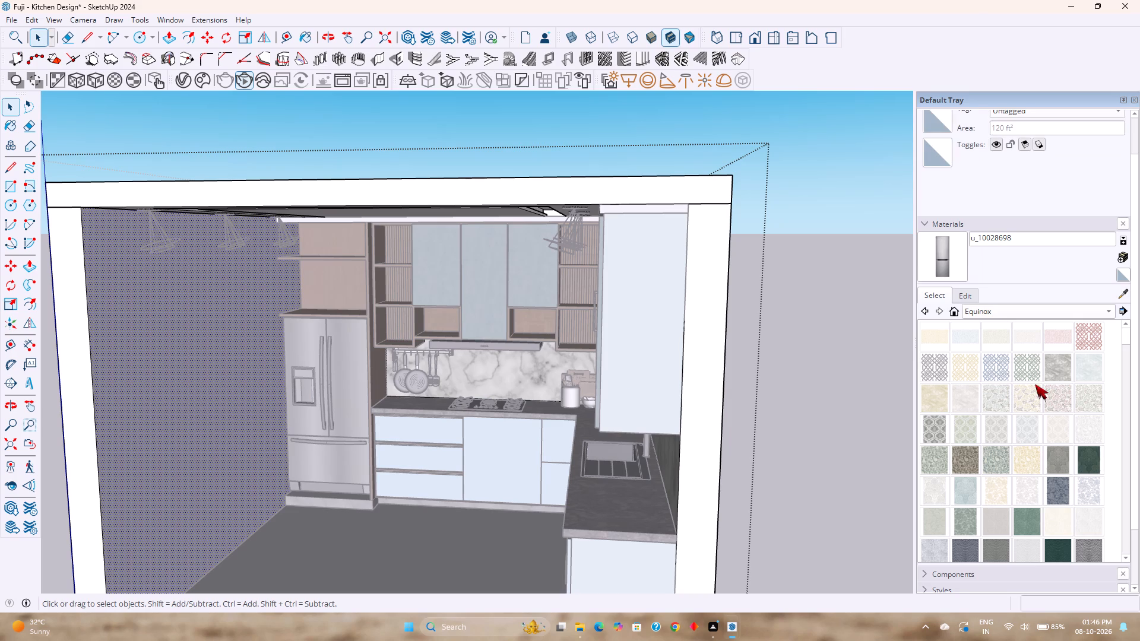
left_click(967, 396)
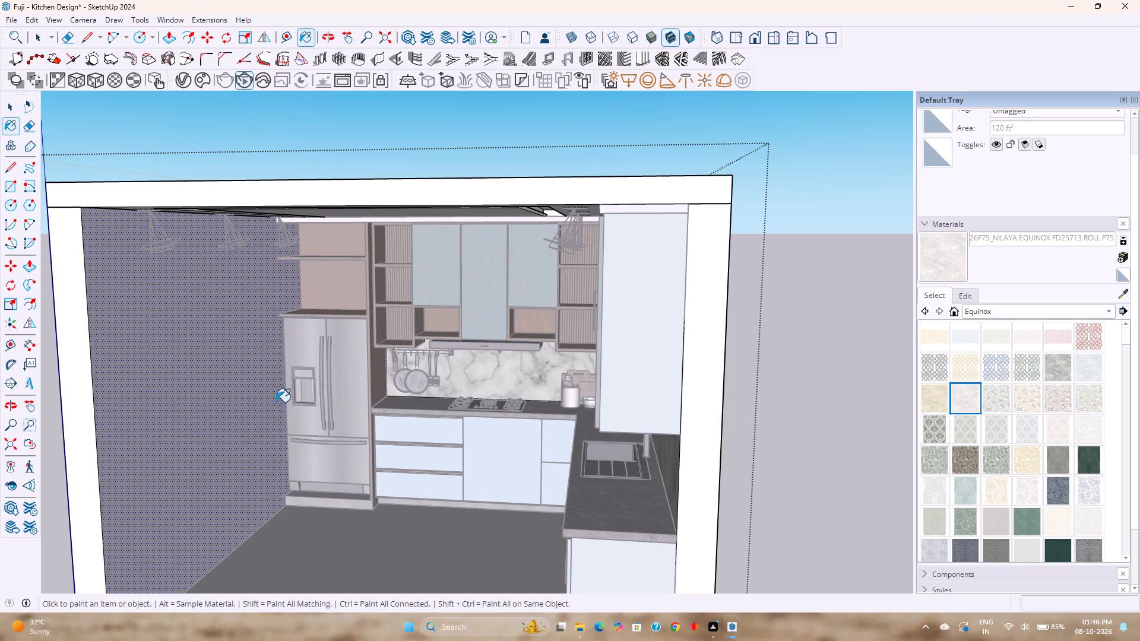
left_click(235, 404)
scroll(247, 405, "up", 4)
middle_click_drag(264, 412, 320, 414)
scroll(320, 414, "down", 4)
scroll(505, 423, "up", 2)
middle_click_drag(506, 423, 510, 423)
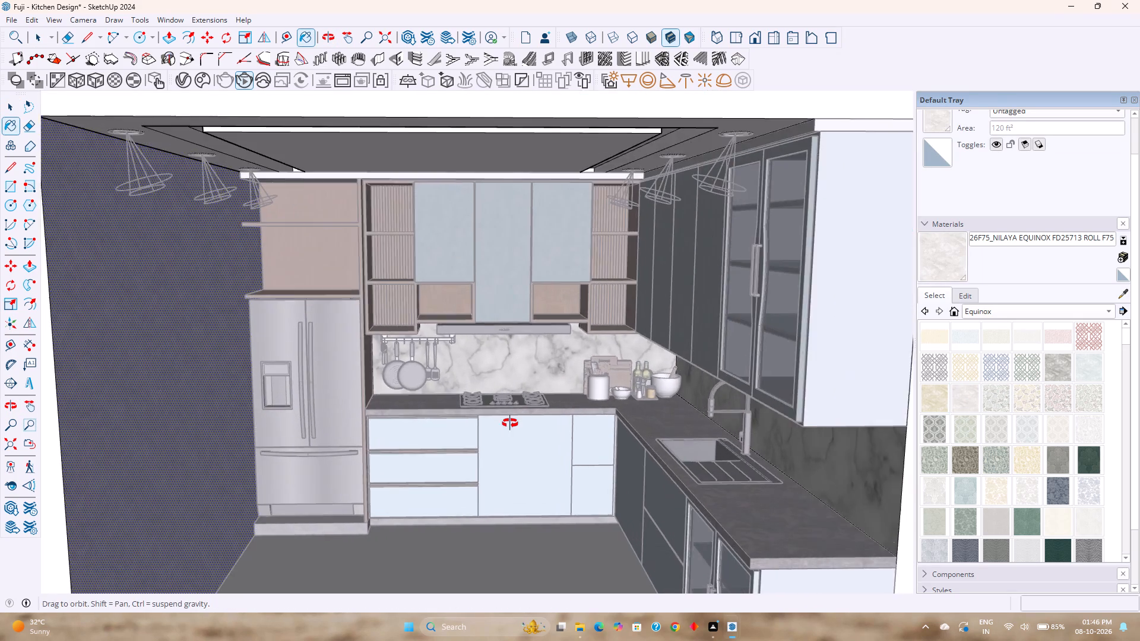
middle_click_drag(510, 423, 419, 424)
scroll(993, 385, "up", 6)
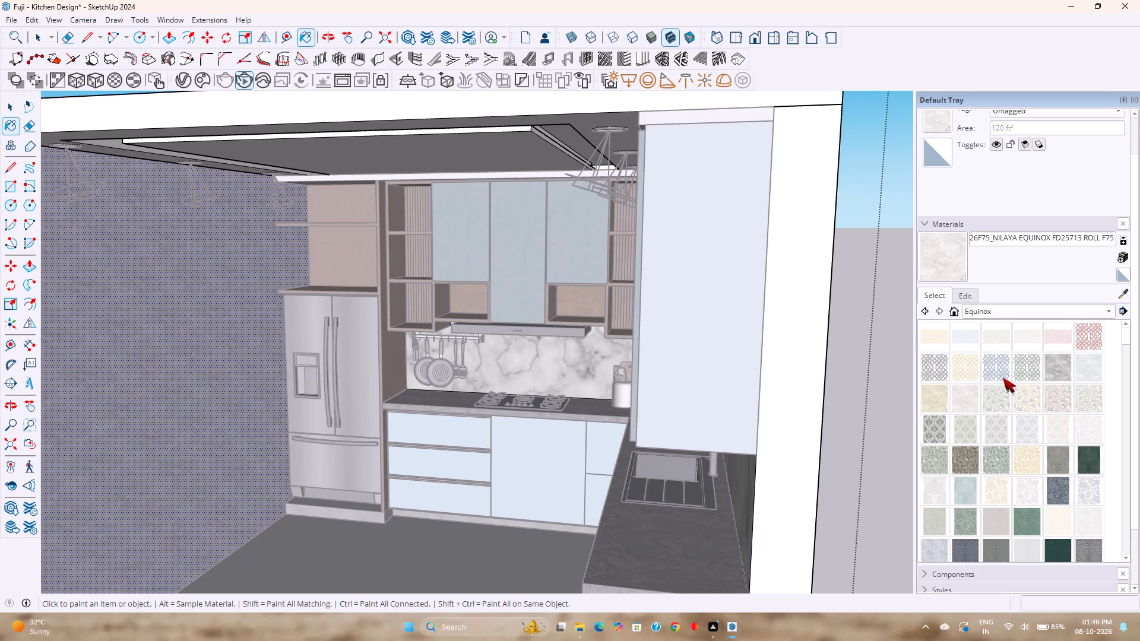
Repaint the fridge-side wall face with the patterned 52B75_NILAYA CITY GLAM 32603 wallpaper from the City Glam collection.
left_click(1021, 316)
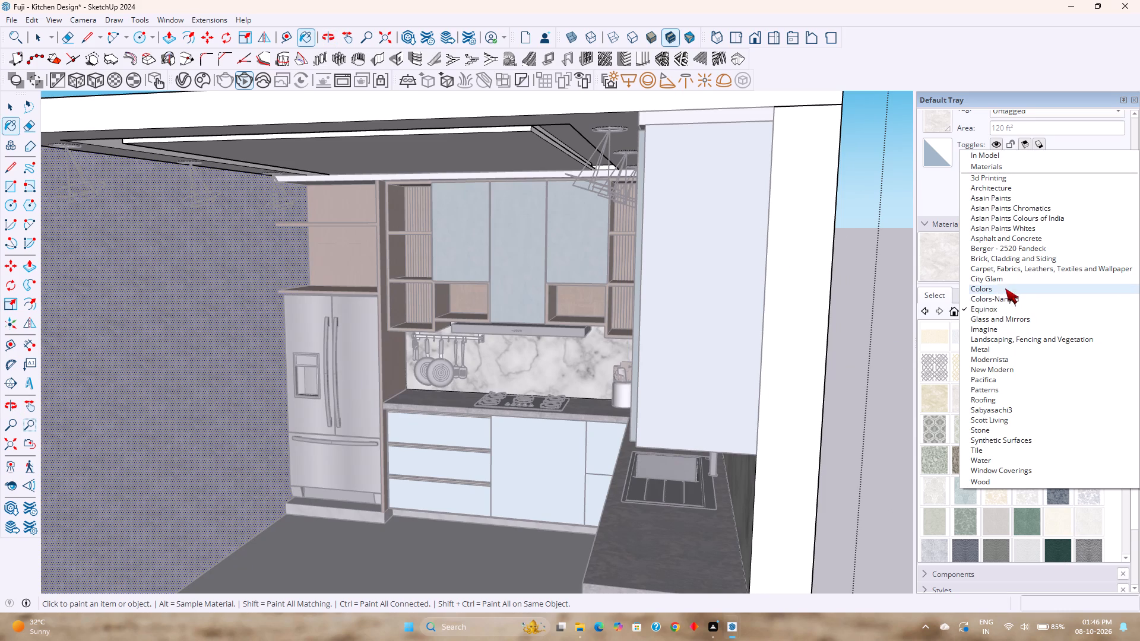
left_click(1001, 279)
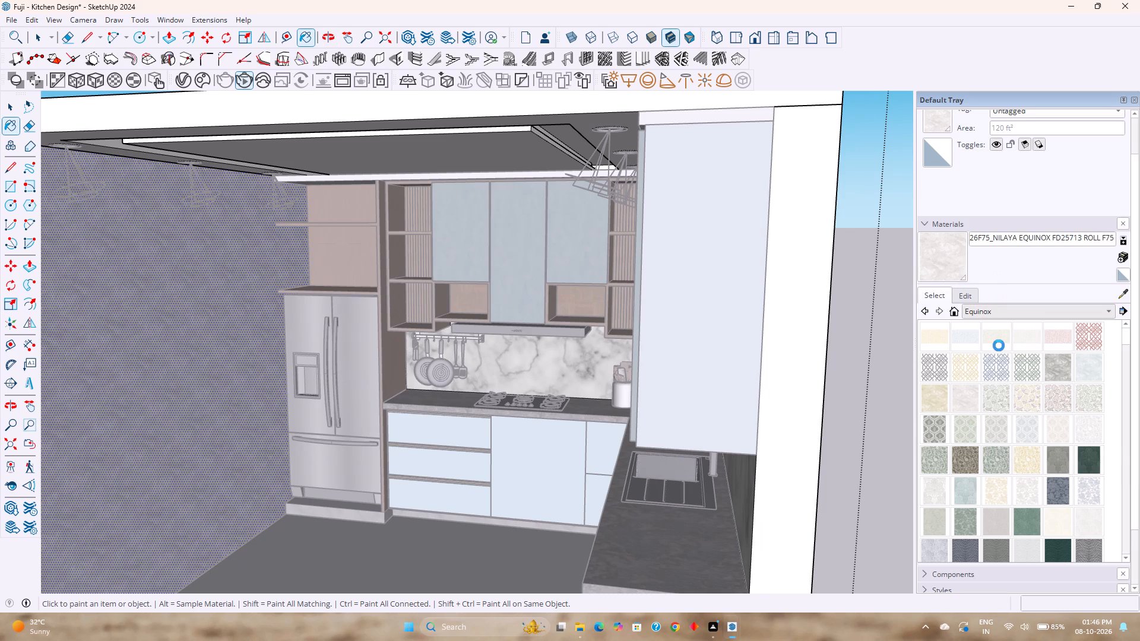
left_click(1064, 367)
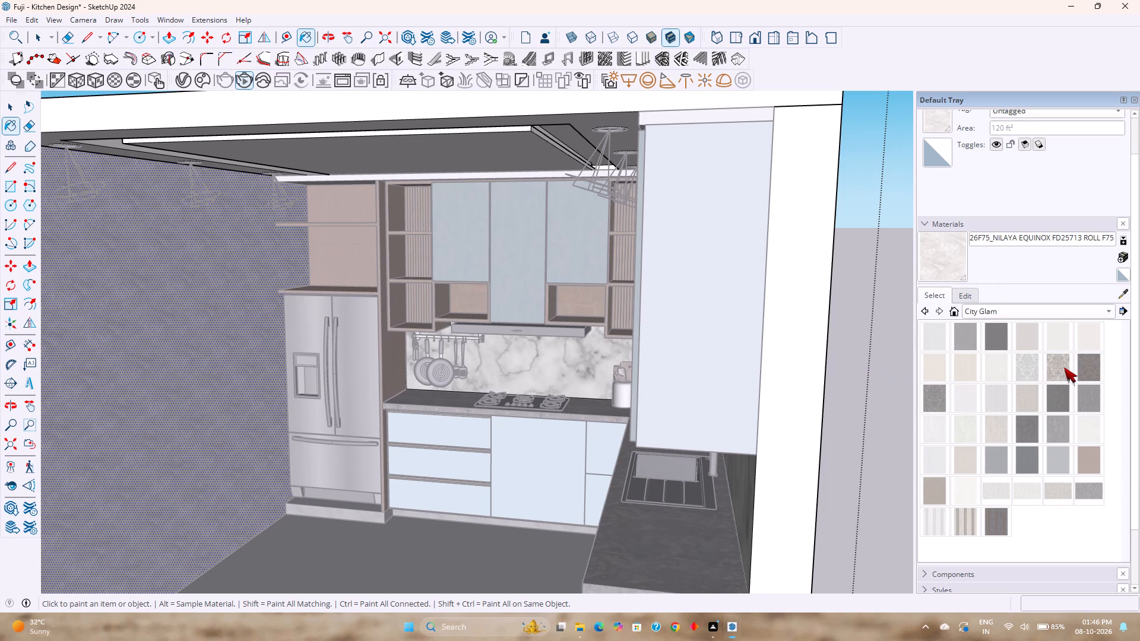
left_click(186, 325)
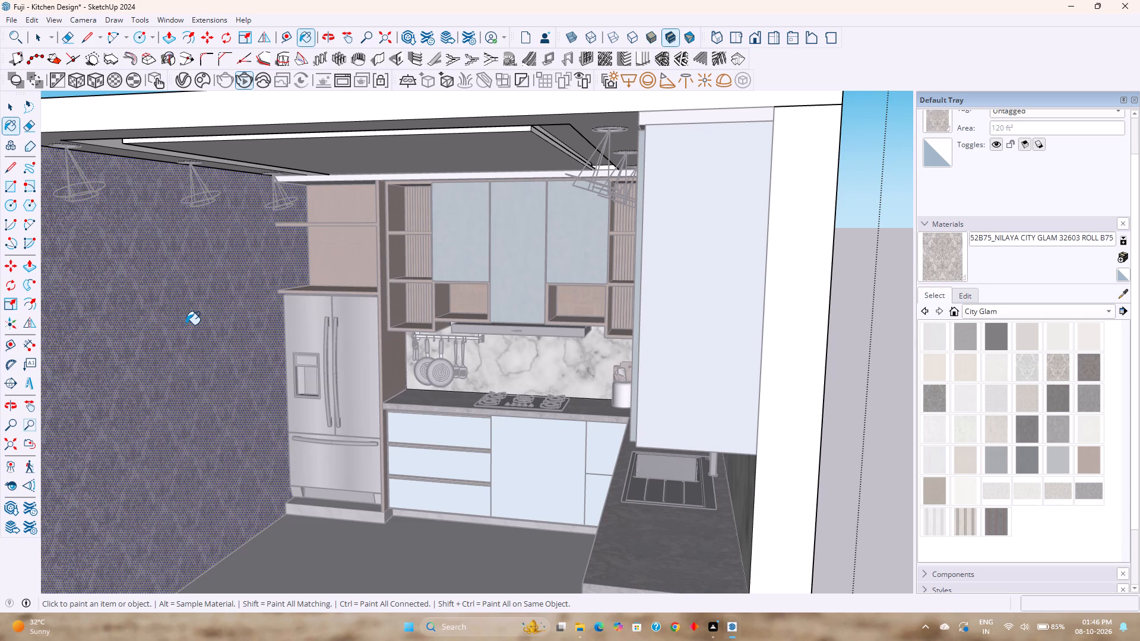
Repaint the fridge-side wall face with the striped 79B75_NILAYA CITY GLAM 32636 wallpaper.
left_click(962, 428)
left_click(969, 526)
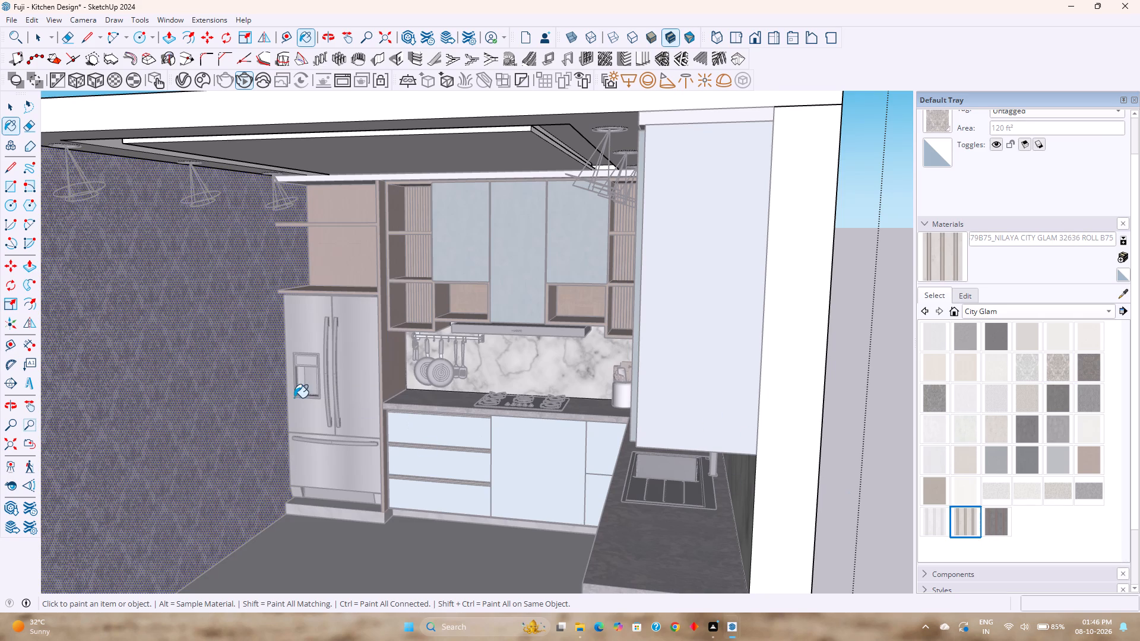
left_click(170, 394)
Repaint the fridge-side wall face with the pale striped 78B75_NILAYA CITY GLAM 32635 wallpaper.
scroll(186, 409, "down", 2)
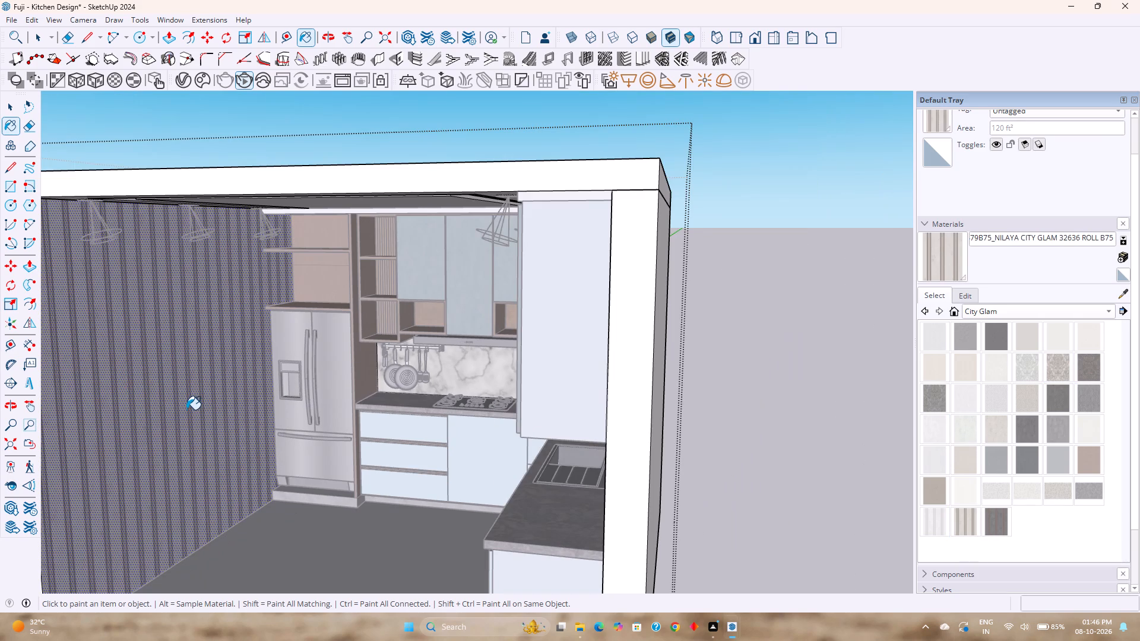
left_click(938, 531)
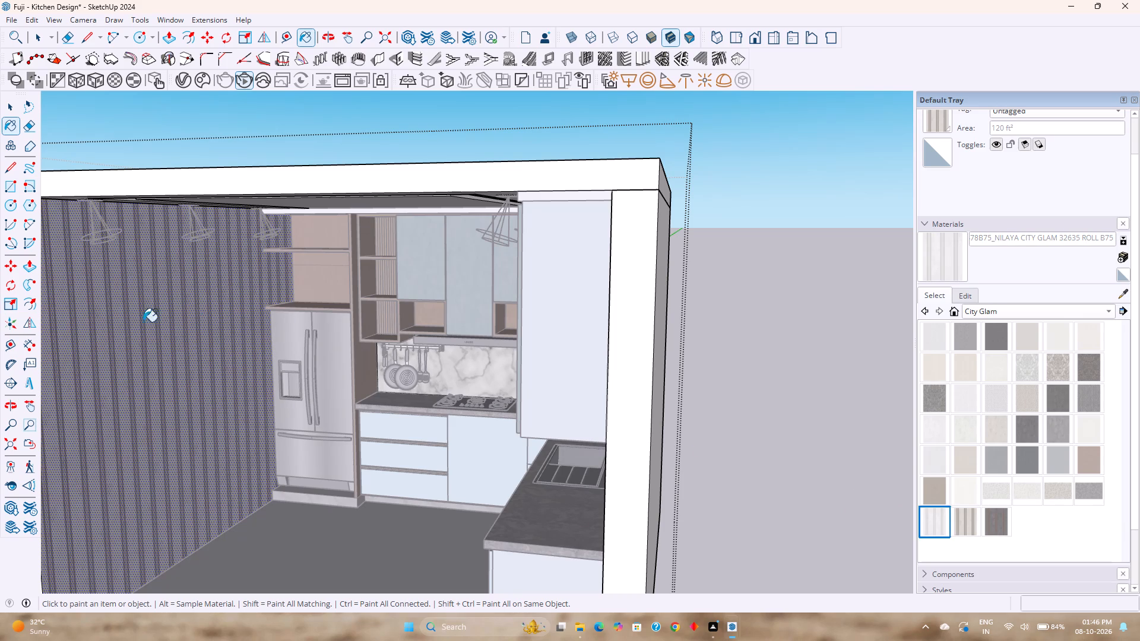
left_click(128, 329)
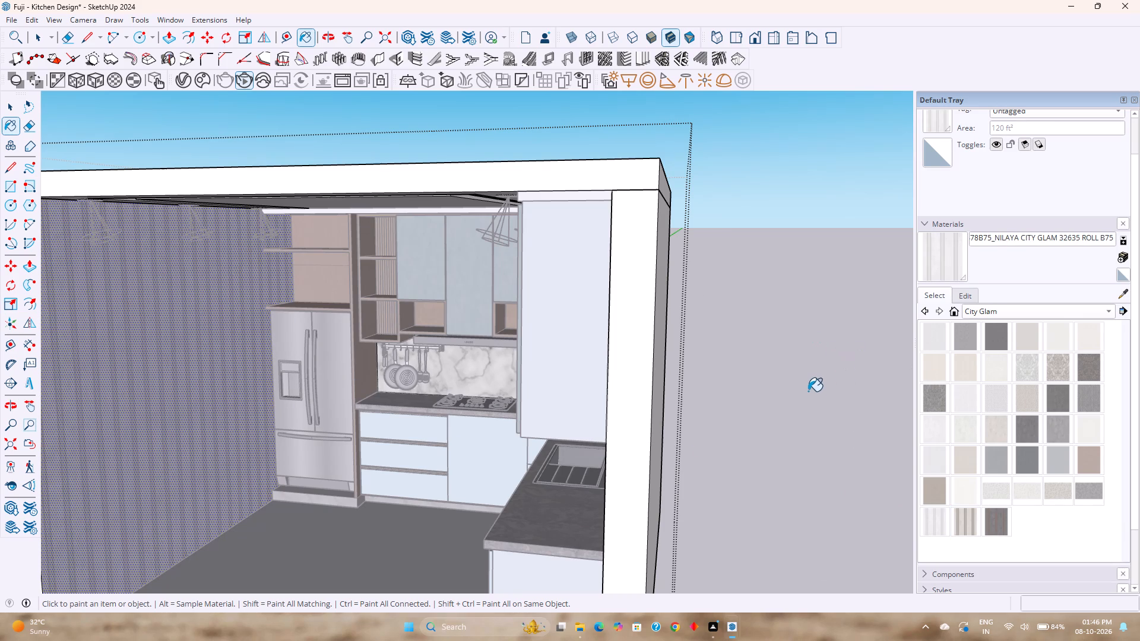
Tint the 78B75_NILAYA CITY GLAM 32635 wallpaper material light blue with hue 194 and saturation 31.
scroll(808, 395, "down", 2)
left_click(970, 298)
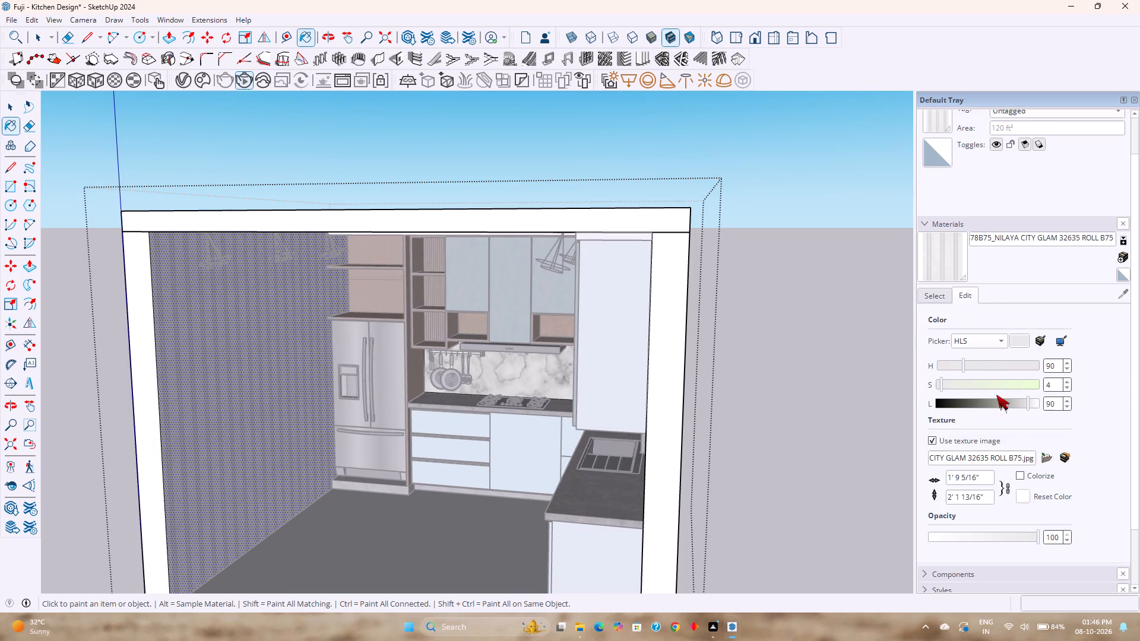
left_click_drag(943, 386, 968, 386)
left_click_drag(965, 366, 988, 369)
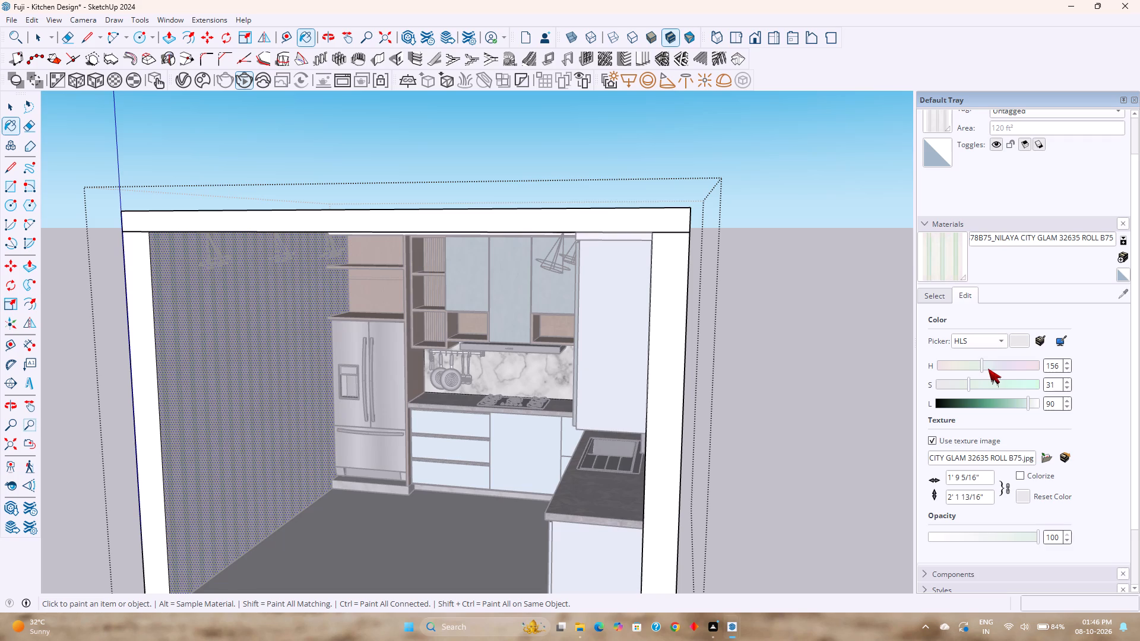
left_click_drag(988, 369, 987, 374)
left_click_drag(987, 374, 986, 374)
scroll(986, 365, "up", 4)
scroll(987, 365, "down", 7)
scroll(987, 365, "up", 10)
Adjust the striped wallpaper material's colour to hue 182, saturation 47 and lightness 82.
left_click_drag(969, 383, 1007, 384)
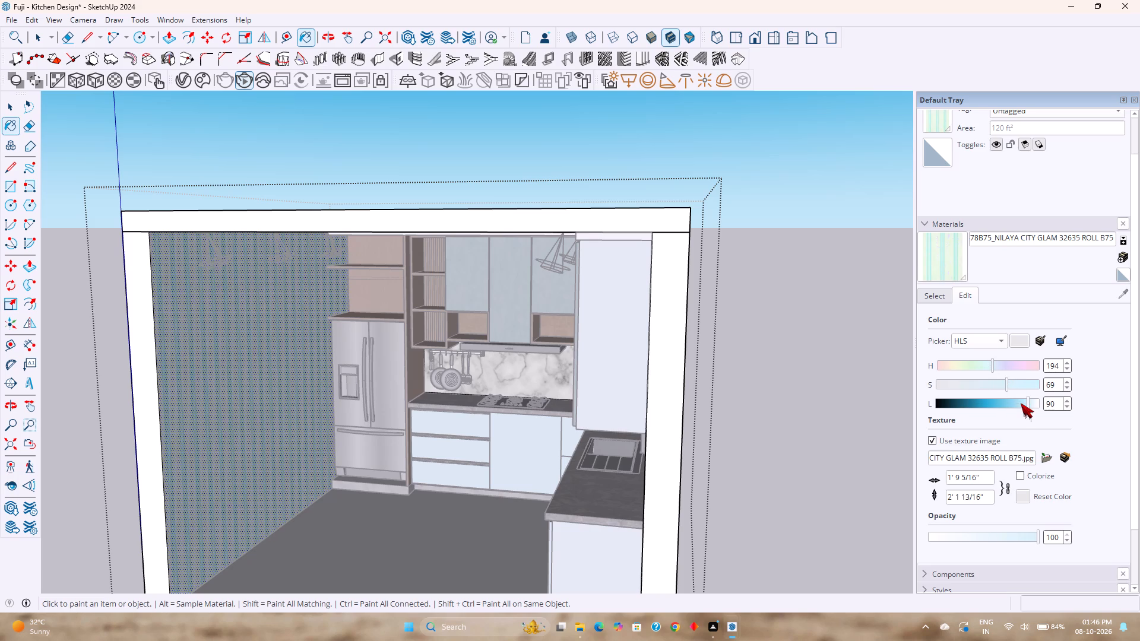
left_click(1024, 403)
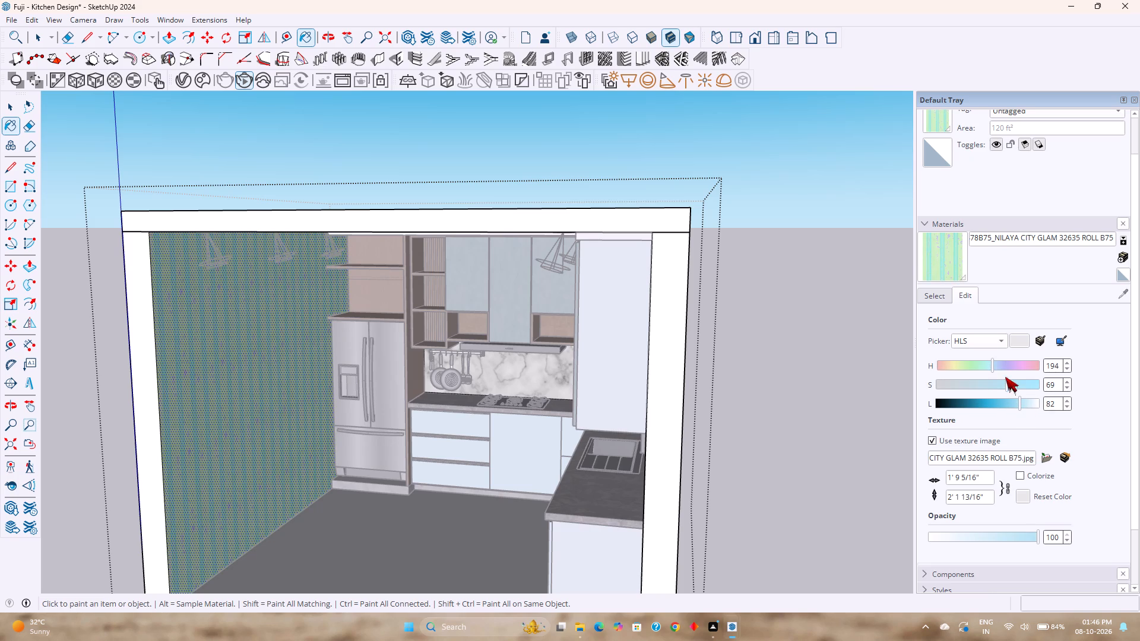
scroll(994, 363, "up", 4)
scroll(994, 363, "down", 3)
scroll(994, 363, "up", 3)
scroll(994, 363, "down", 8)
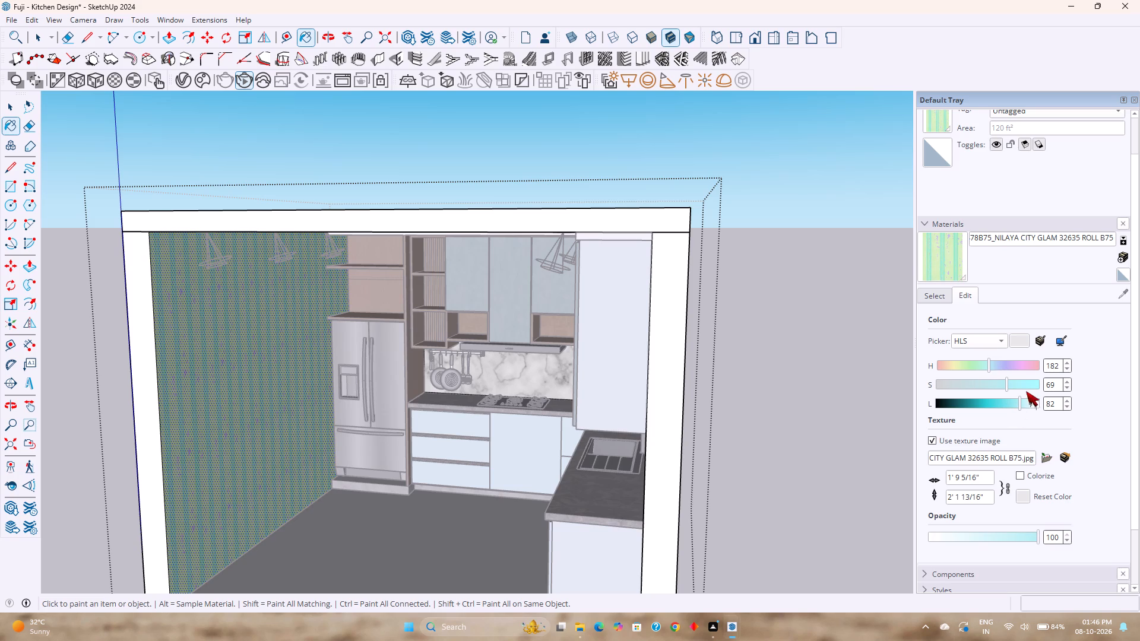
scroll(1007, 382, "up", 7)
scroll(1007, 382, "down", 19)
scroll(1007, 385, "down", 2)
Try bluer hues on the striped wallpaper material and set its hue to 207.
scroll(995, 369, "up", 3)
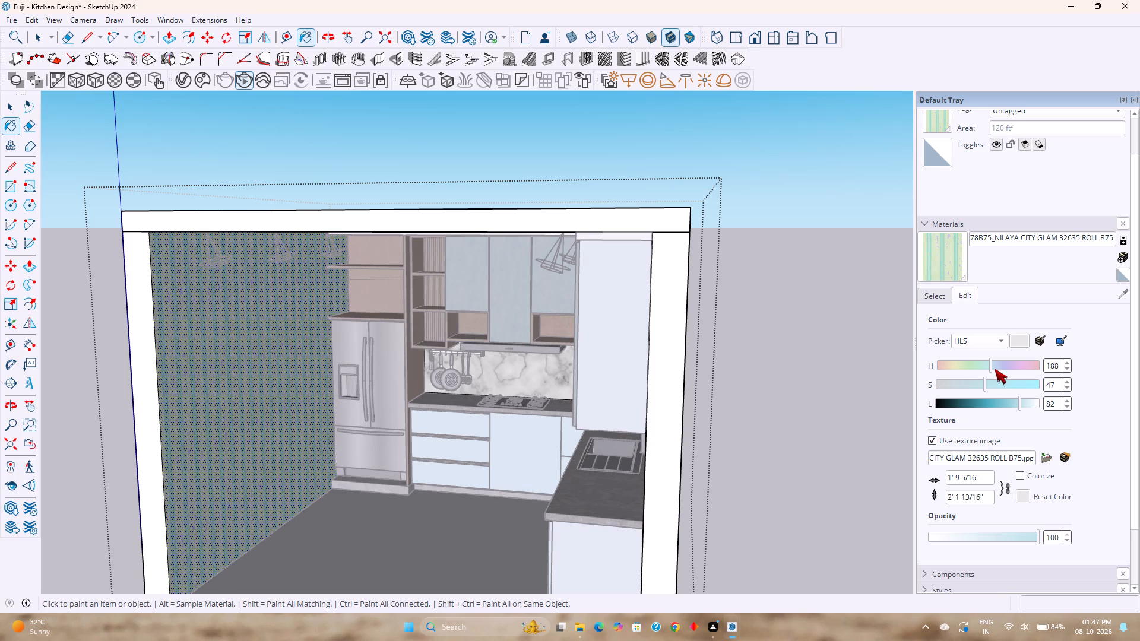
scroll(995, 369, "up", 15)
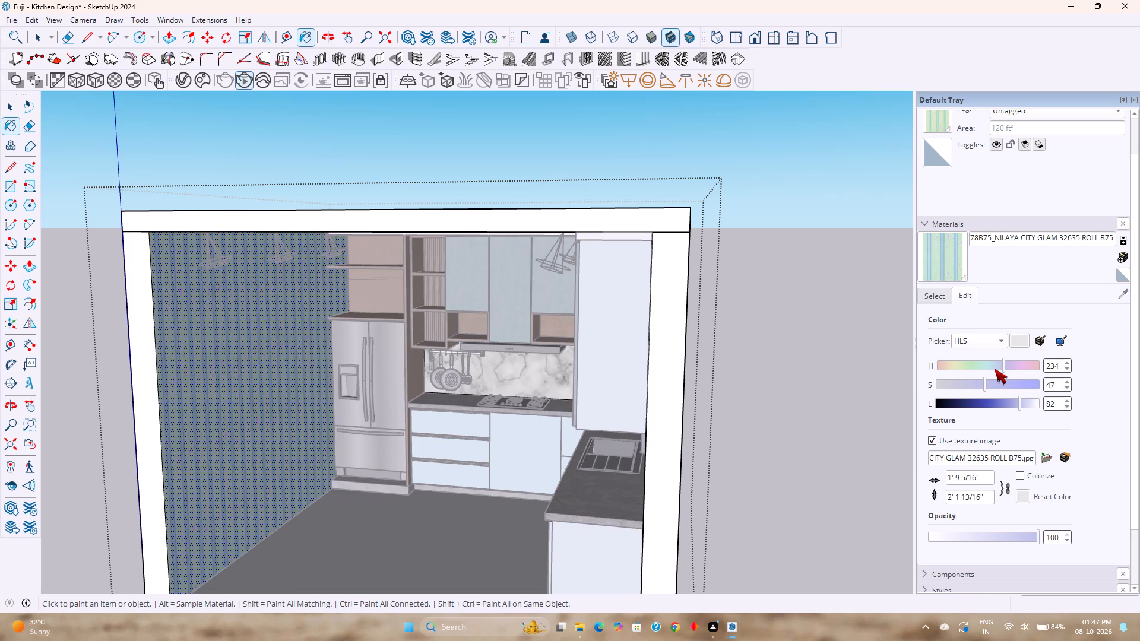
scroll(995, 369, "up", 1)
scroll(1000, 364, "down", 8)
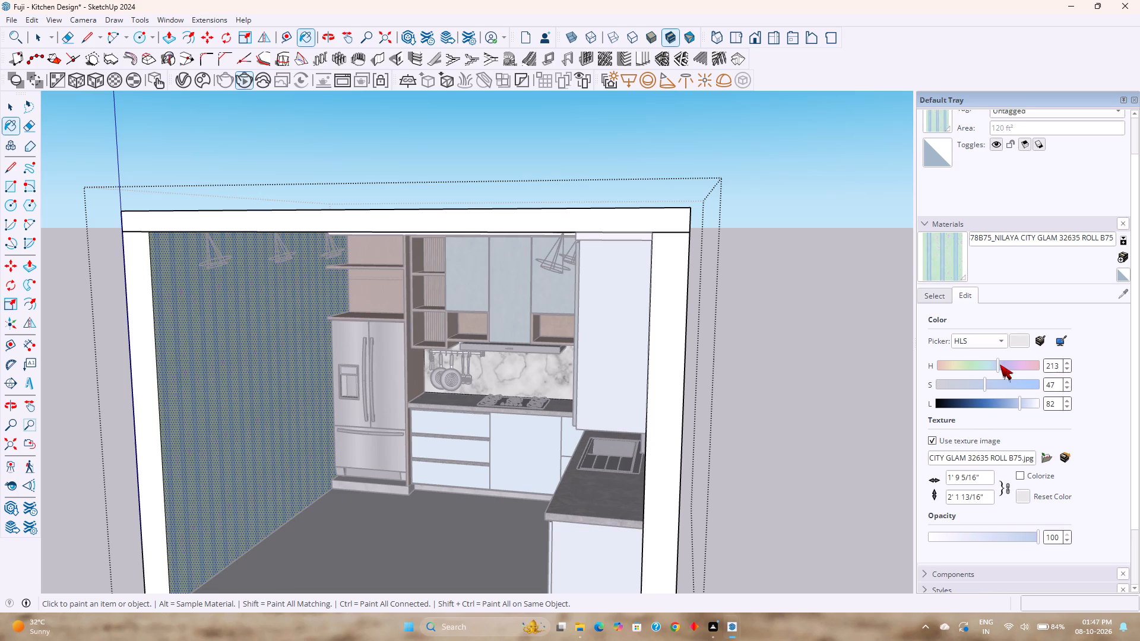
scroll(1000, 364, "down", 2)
Soften the striped wallpaper material to a pale blue with hue 213, saturation 26 and lightness 91.
scroll(981, 381, "up", 9)
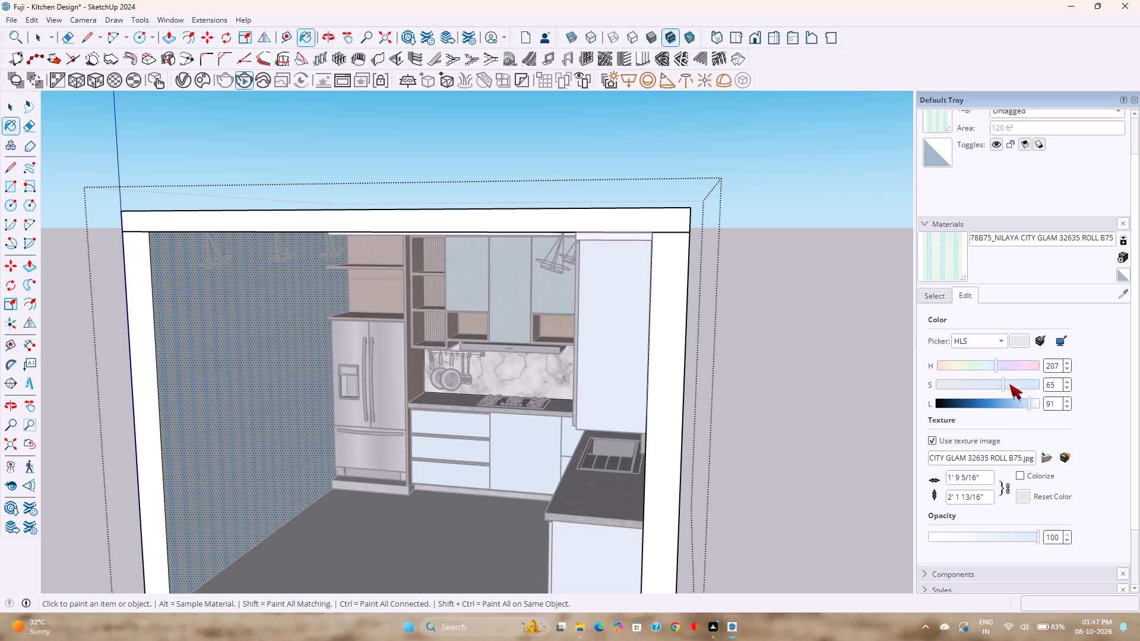
scroll(1009, 383, "down", 12)
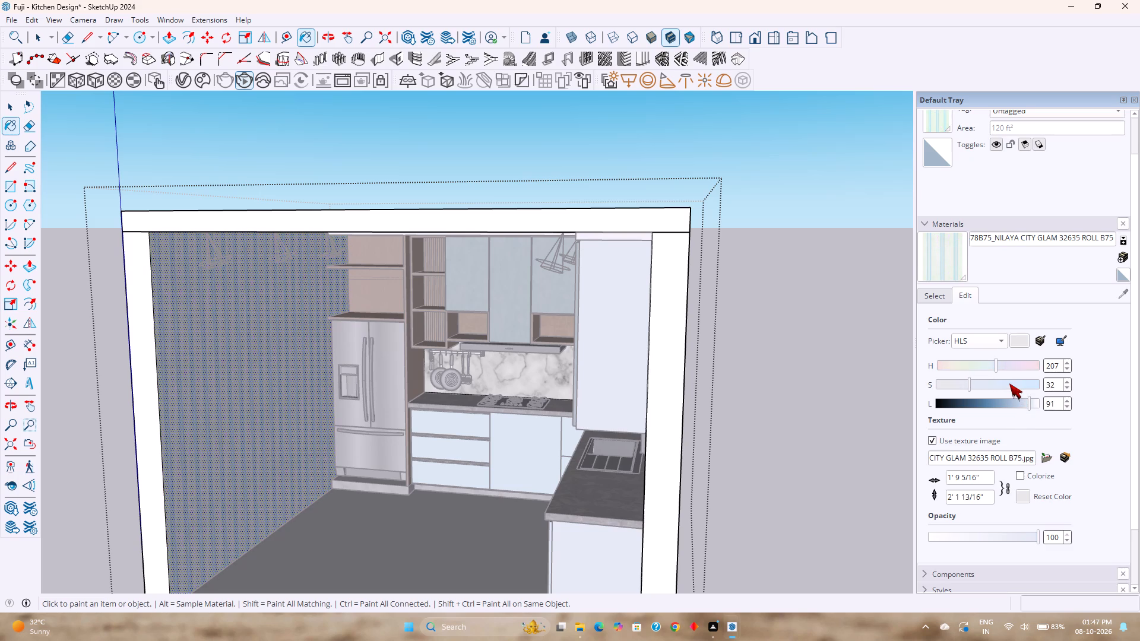
scroll(1009, 383, "down", 1)
scroll(996, 365, "up", 2)
Leave the Paint Bucket tool and close the wall group.
key("space")
key("Escape")
key("space")
key("Escape")
key("space")
left_click(752, 408)
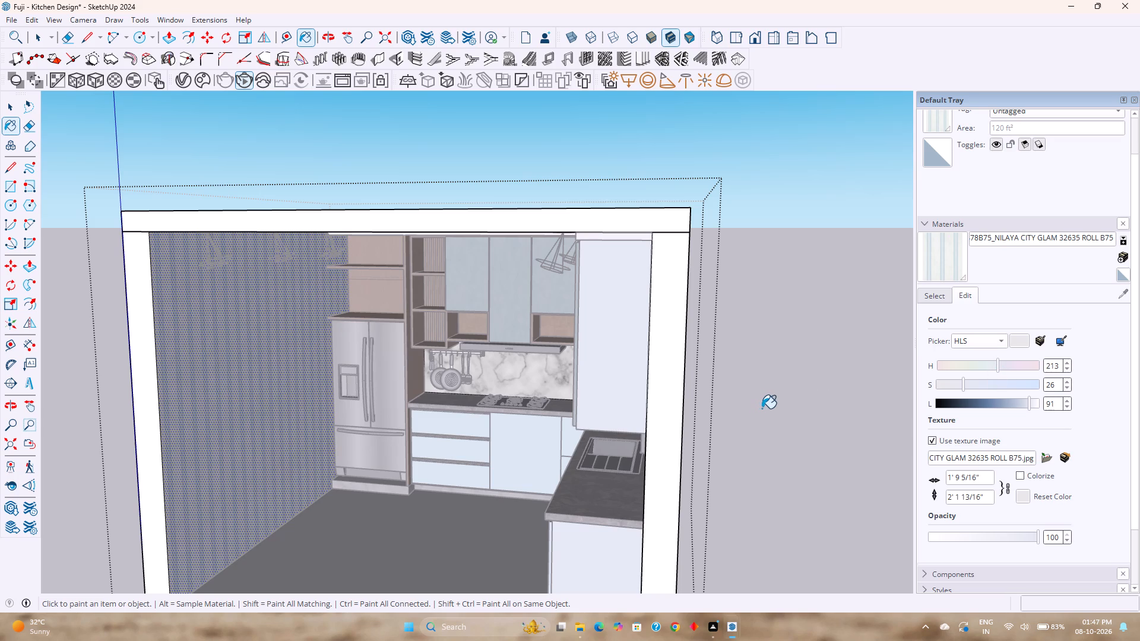
double_click(762, 408)
key("space")
key("space")
key("Escape")
key("Escape")
Try to repaint the fridge-side wall with the plain 42B75_NILAYA CITY GLAM 32403 wallpaper from the City Glam collection.
scroll(280, 397, "up", 1)
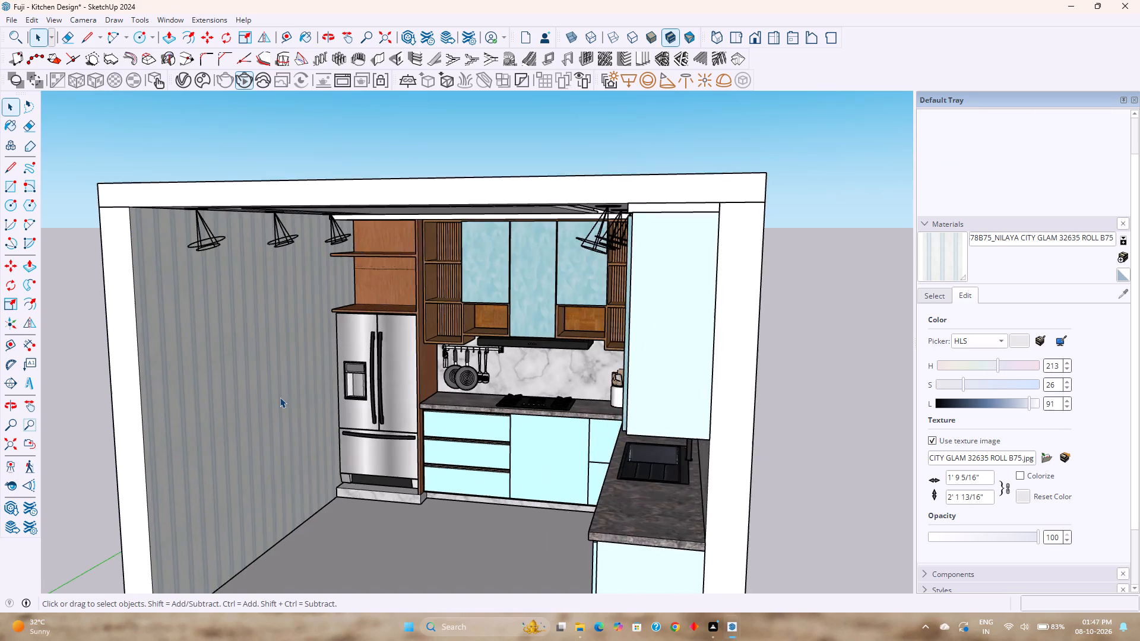
scroll(280, 397, "up", 6)
scroll(280, 397, "up", 17)
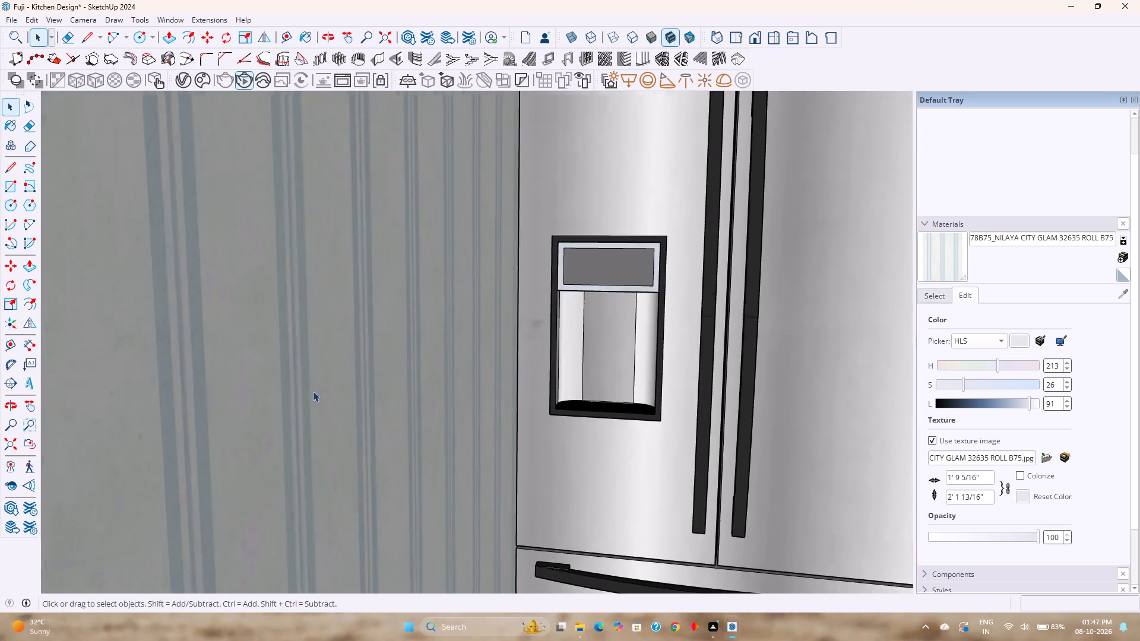
scroll(313, 391, "up", 1)
middle_click_drag(313, 391, 153, 449)
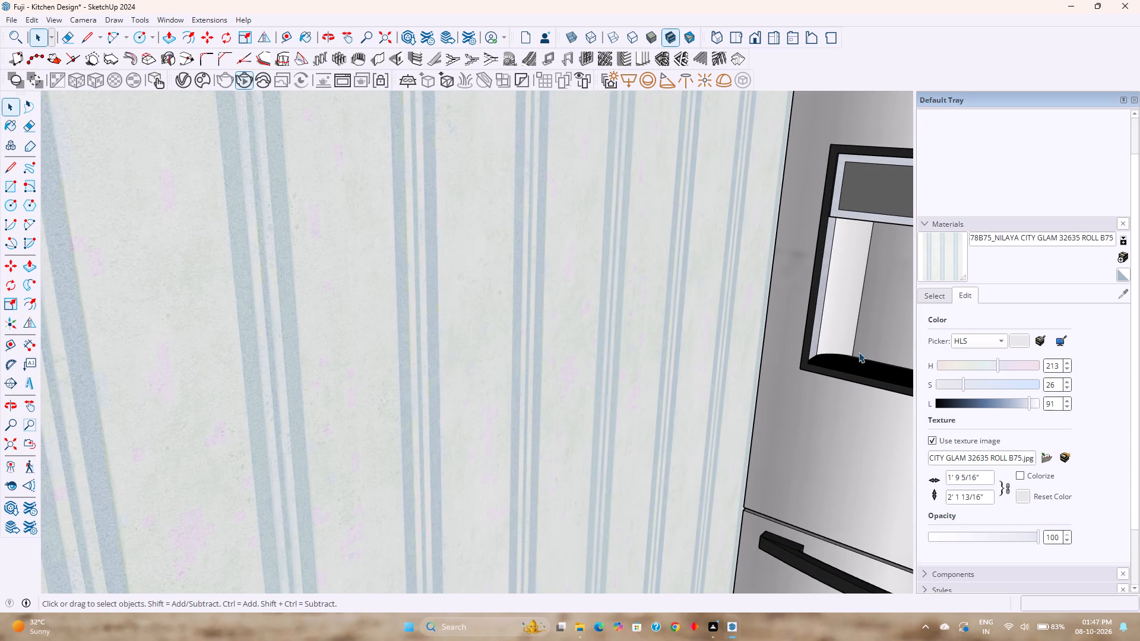
left_click(942, 294)
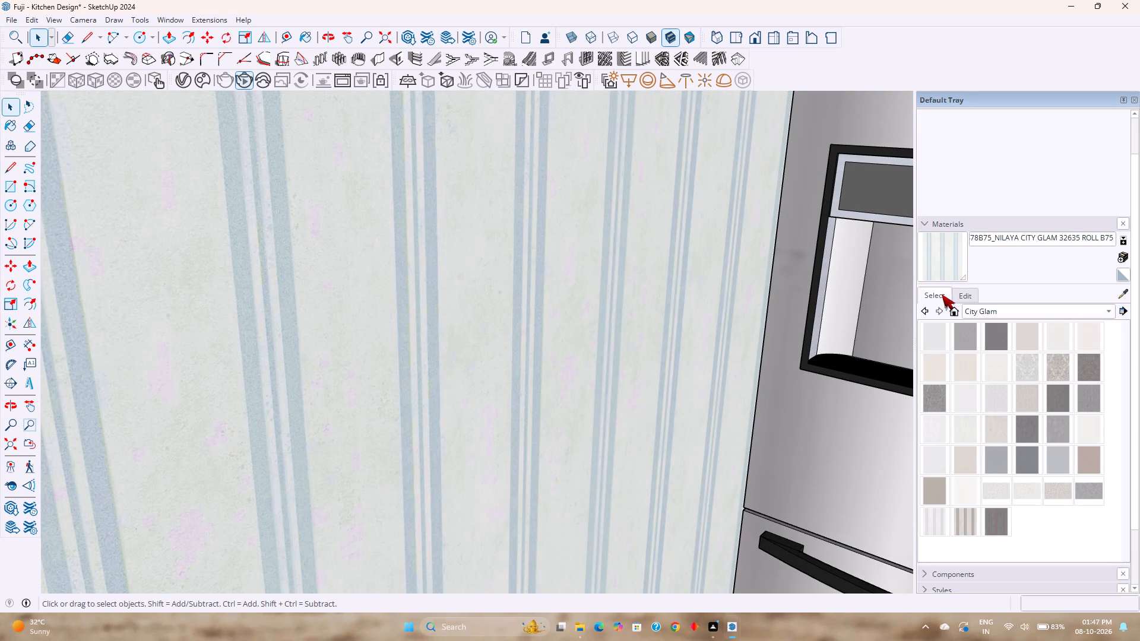
scroll(1006, 502, "down", 4)
scroll(1002, 497, "up", 6)
left_click(946, 334)
left_click(407, 338)
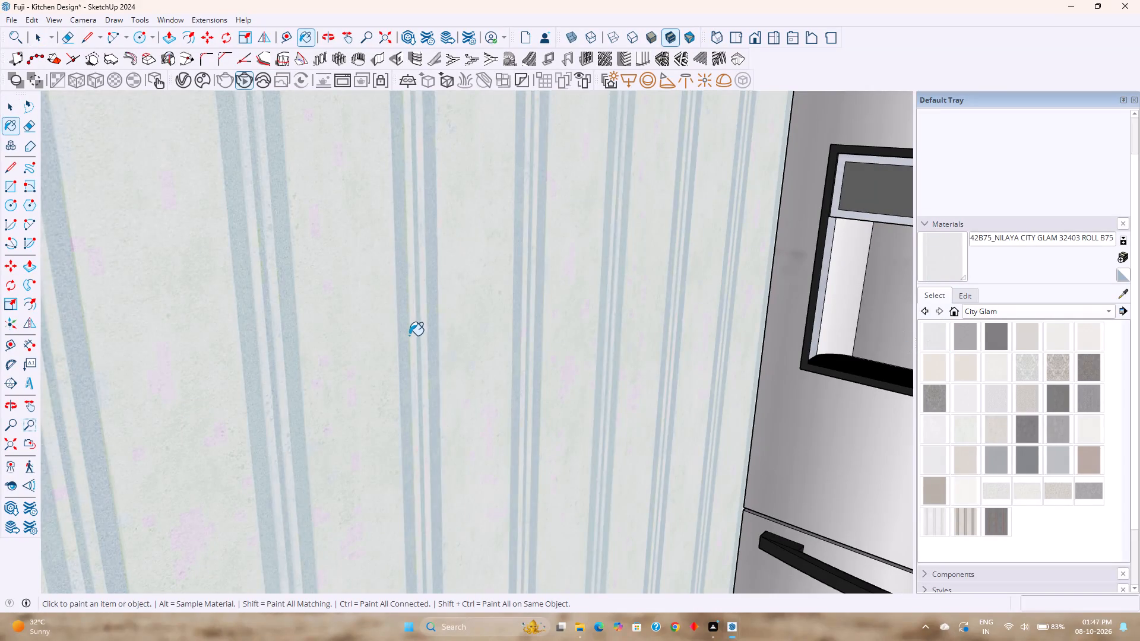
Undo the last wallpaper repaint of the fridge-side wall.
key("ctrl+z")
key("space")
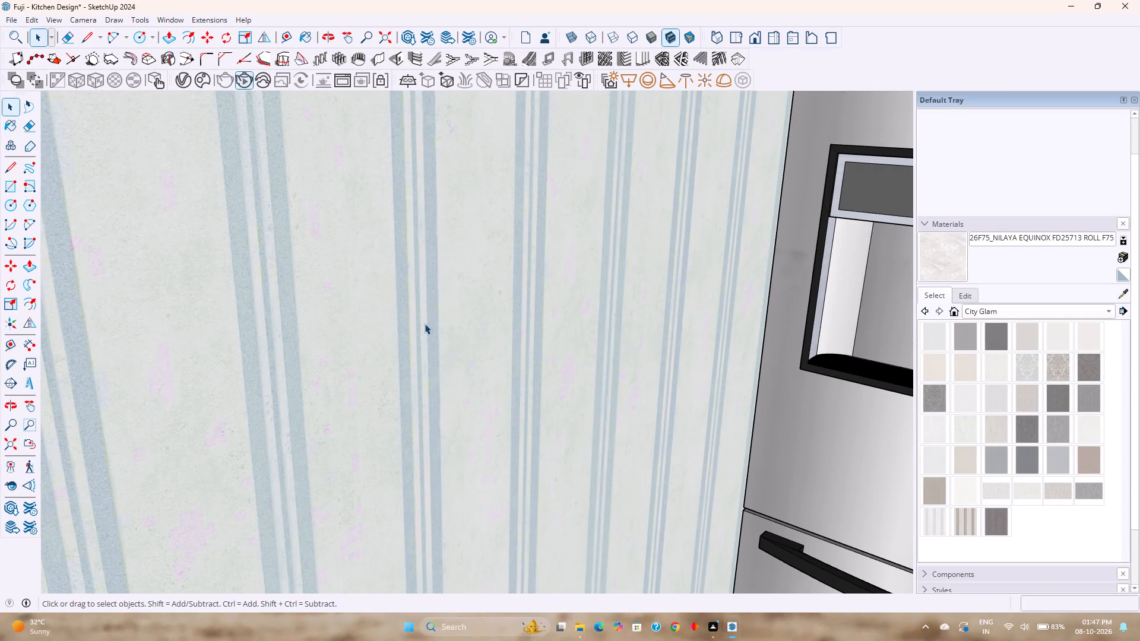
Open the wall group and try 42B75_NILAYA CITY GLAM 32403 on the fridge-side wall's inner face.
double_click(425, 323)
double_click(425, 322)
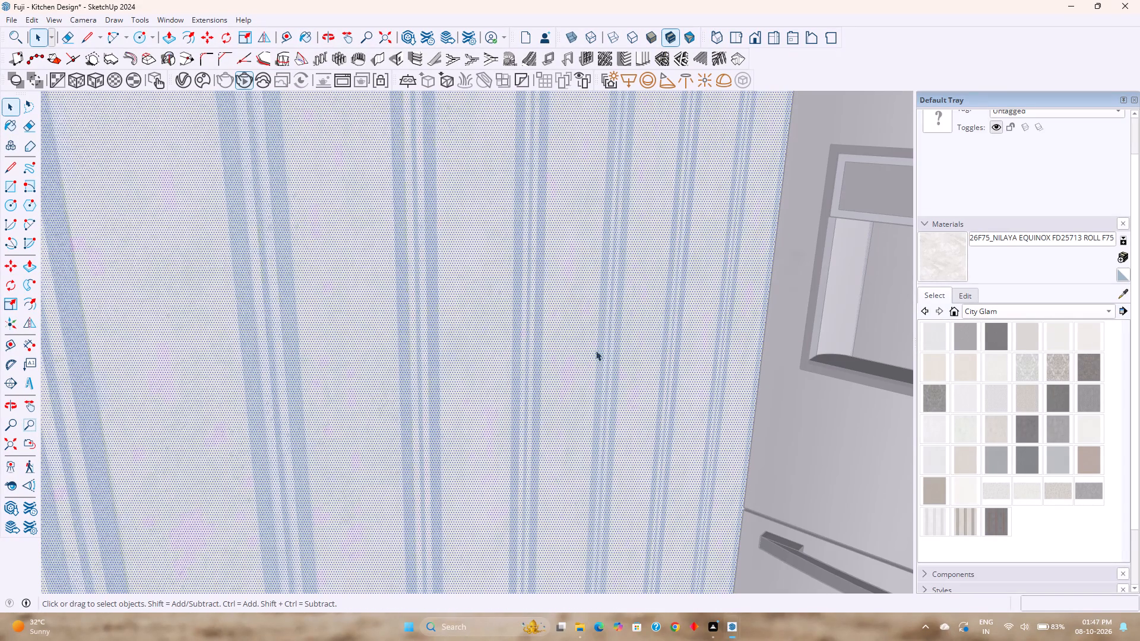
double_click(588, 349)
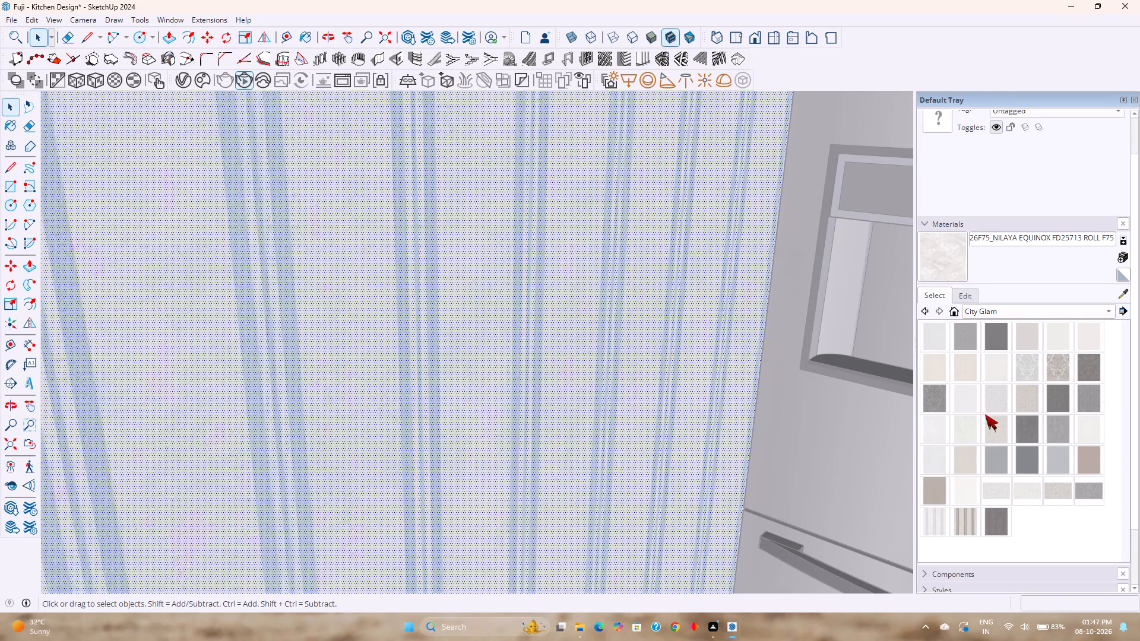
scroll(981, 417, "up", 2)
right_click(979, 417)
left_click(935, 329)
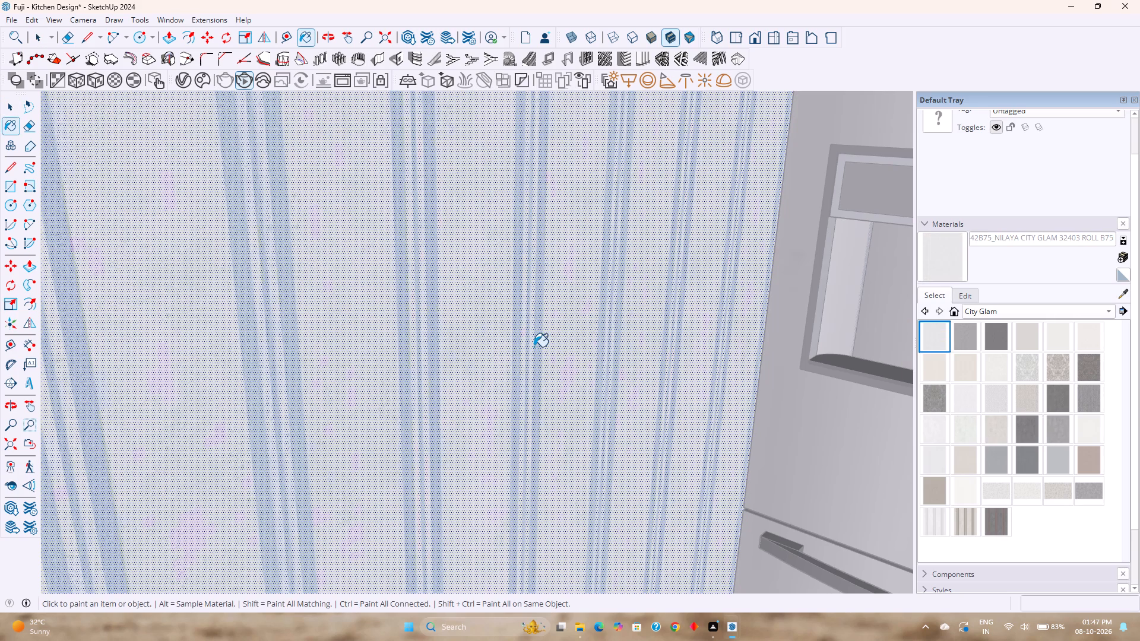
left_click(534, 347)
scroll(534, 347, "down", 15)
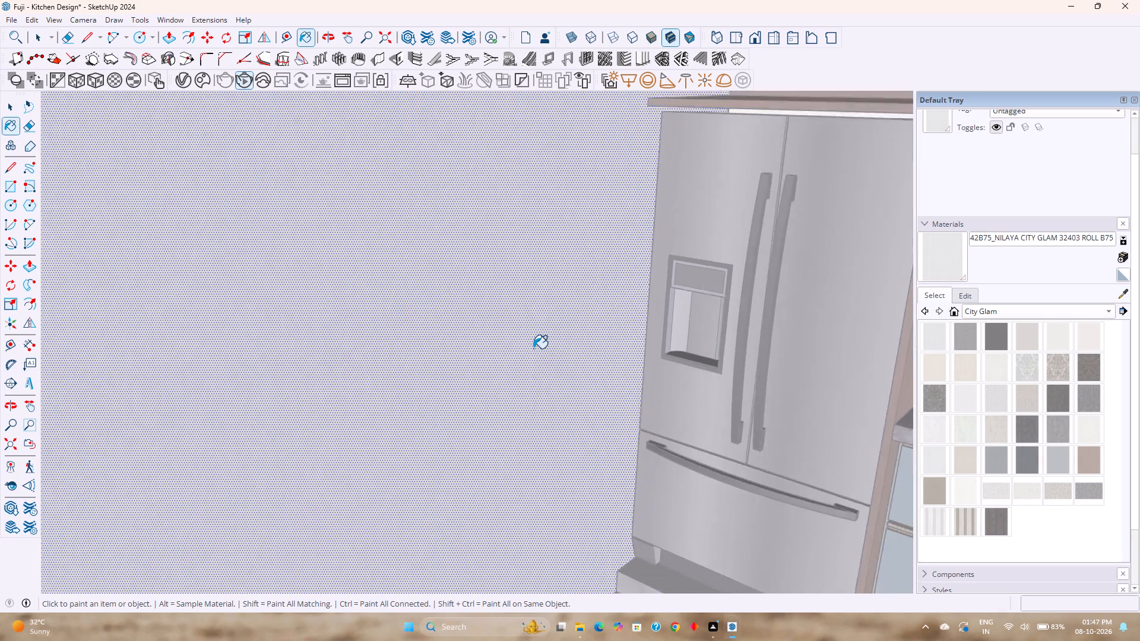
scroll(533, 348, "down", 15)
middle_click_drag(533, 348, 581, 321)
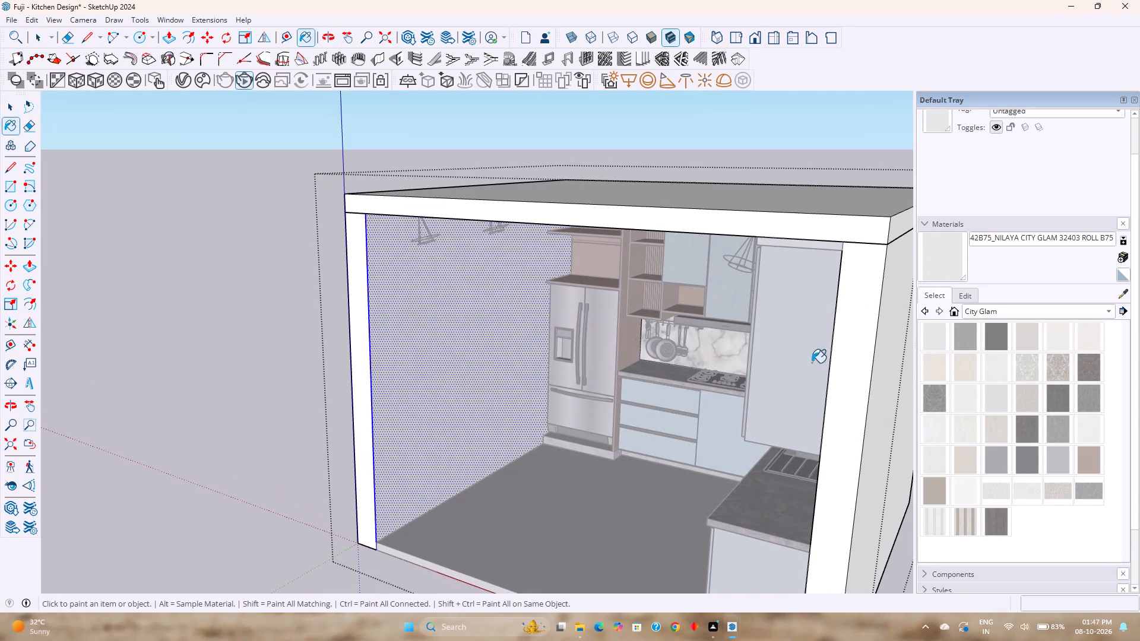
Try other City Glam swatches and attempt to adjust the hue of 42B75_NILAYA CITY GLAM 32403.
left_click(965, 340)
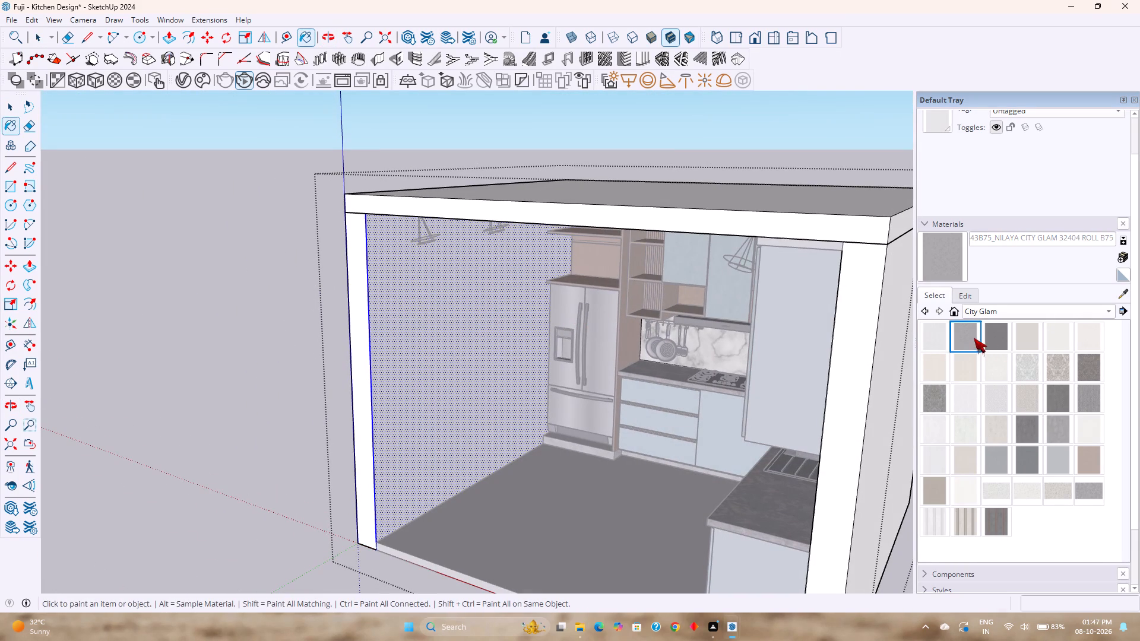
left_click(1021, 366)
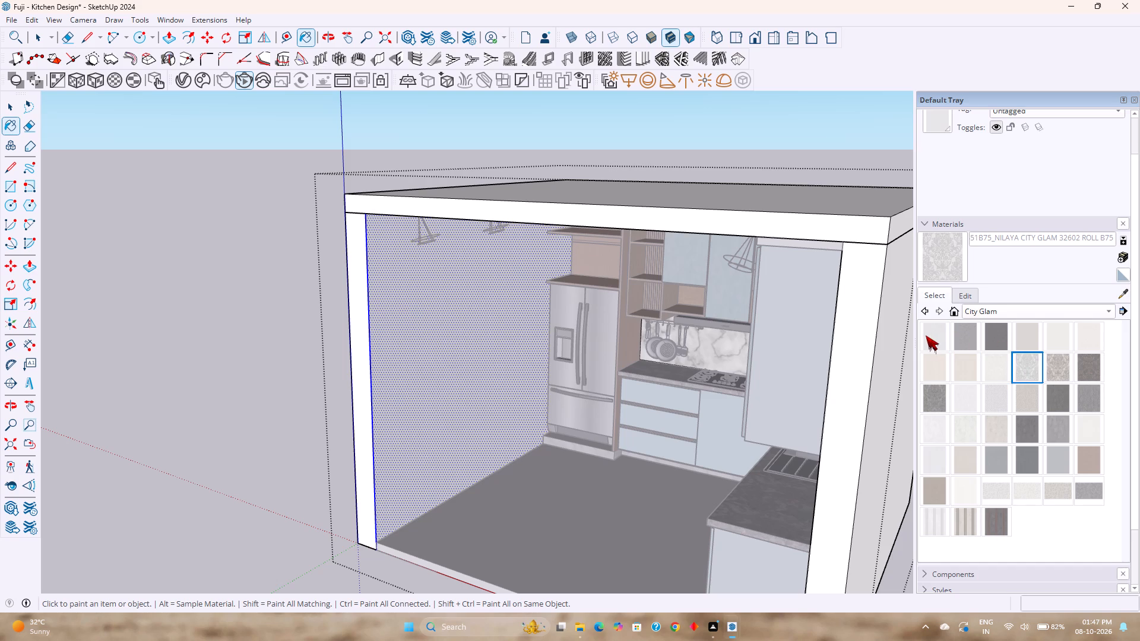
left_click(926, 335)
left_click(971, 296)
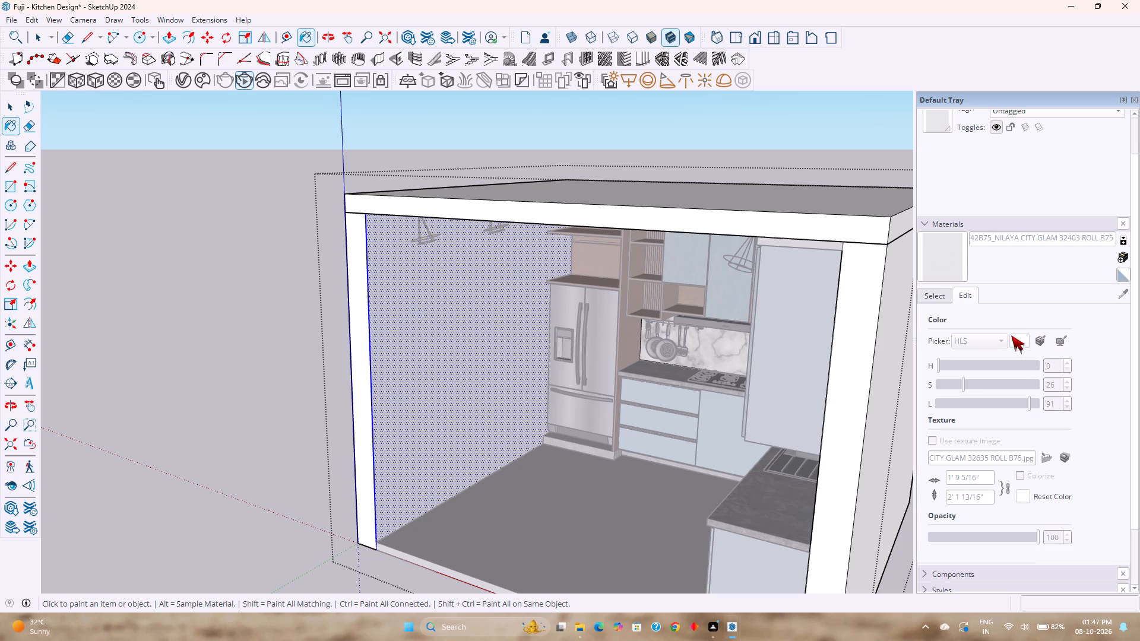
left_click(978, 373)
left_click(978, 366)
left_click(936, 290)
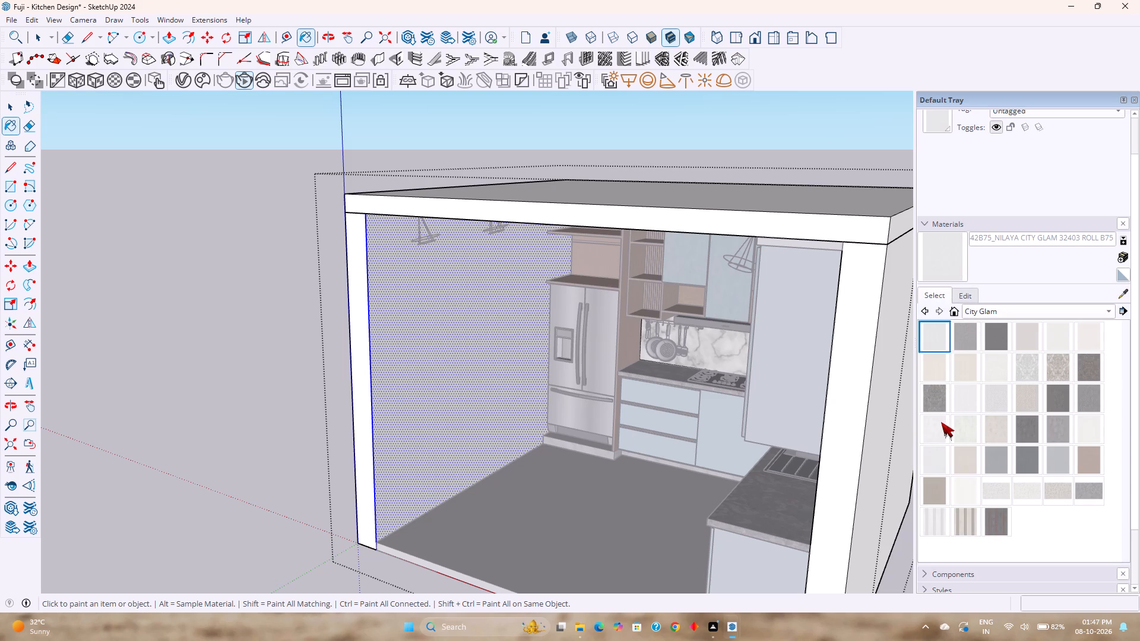
Paint the fridge-side wall's inner face with 60B75_NILAYA CITY GLAM 32611 and close the wall group.
left_click(940, 424)
left_click(444, 357)
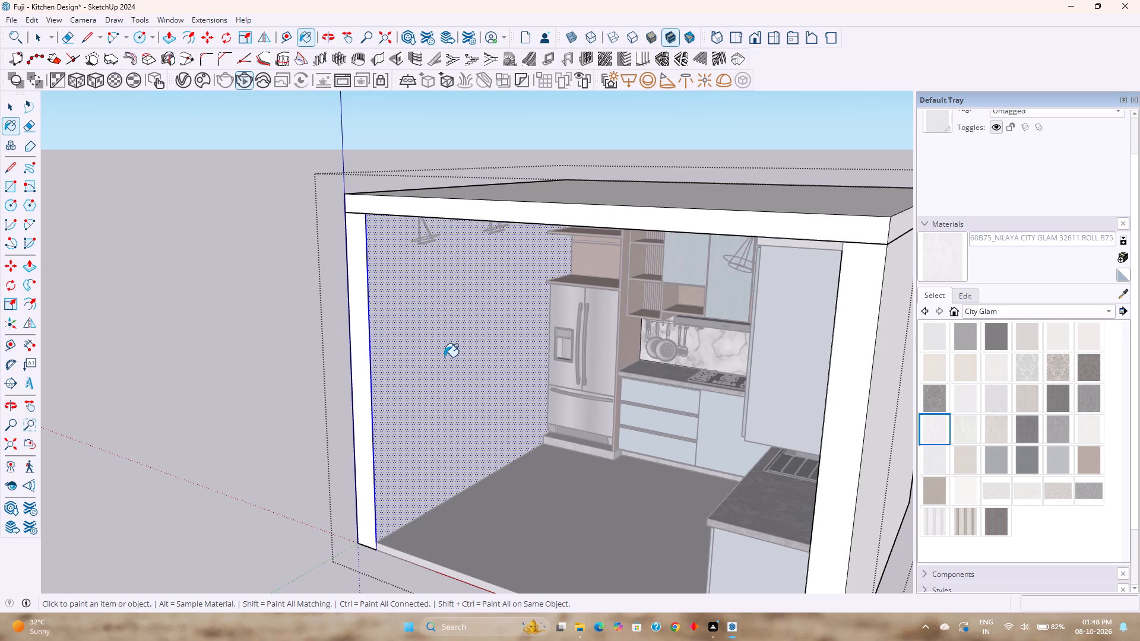
key("space")
key("Escape")
key("space")
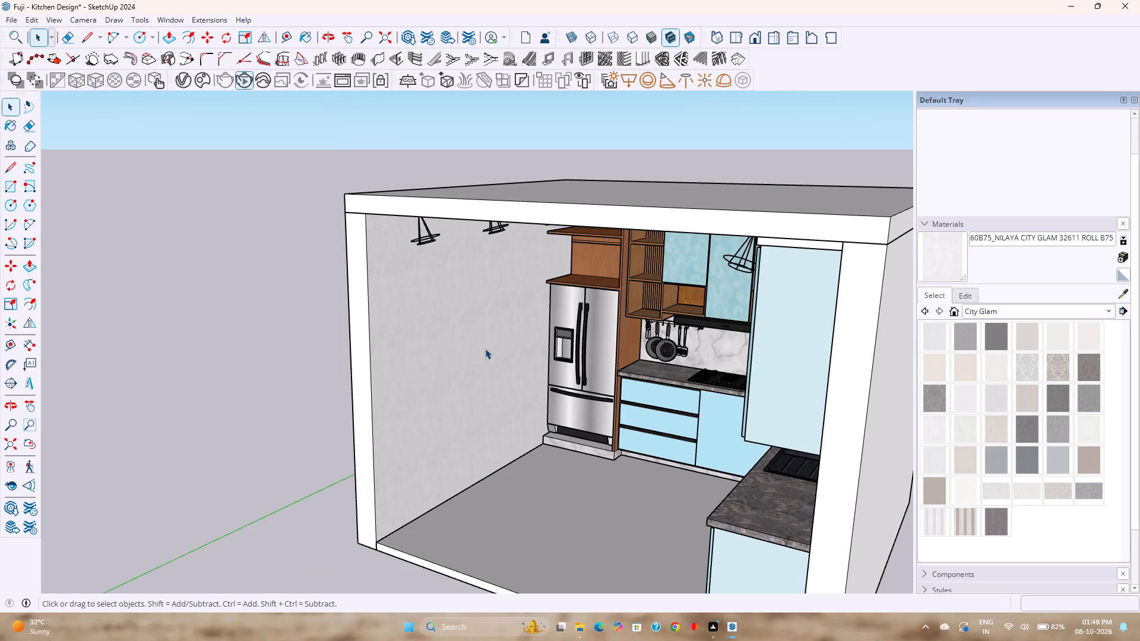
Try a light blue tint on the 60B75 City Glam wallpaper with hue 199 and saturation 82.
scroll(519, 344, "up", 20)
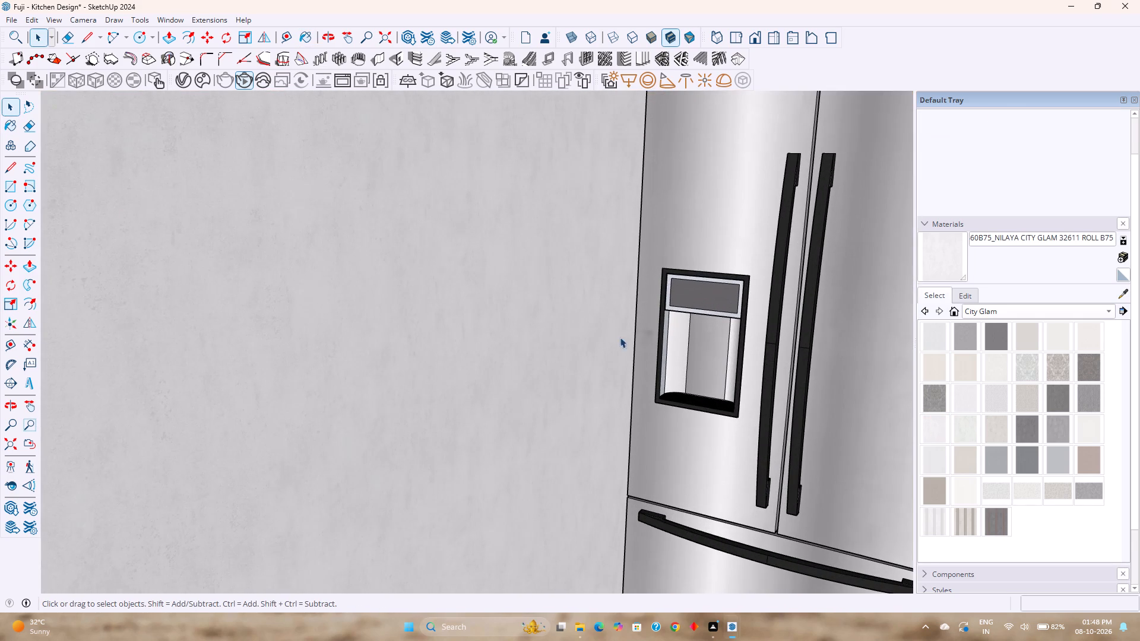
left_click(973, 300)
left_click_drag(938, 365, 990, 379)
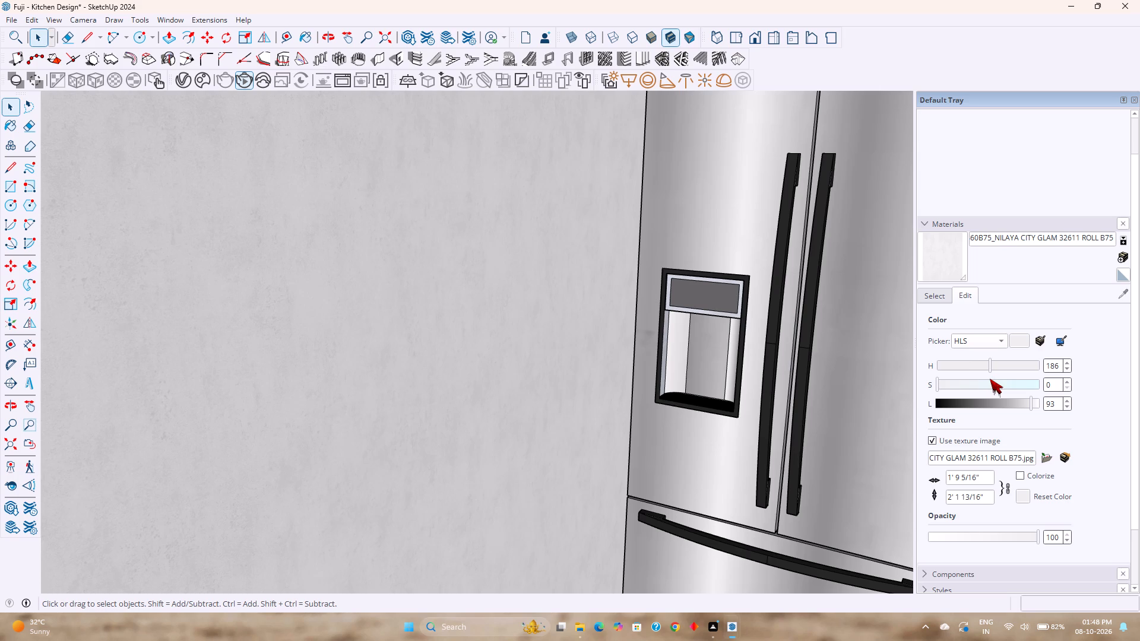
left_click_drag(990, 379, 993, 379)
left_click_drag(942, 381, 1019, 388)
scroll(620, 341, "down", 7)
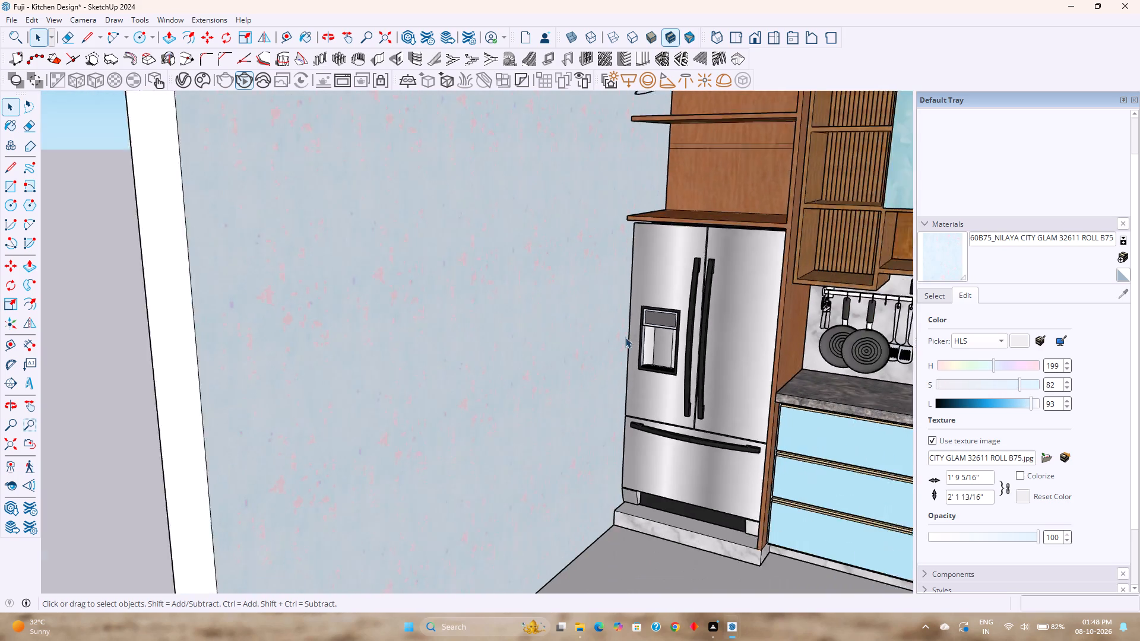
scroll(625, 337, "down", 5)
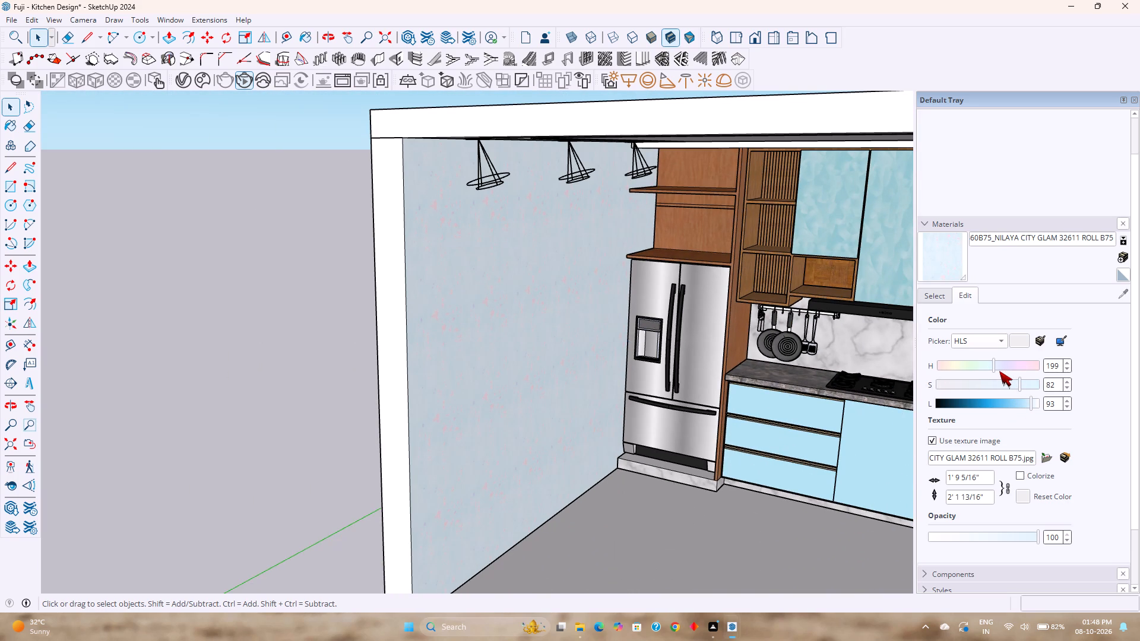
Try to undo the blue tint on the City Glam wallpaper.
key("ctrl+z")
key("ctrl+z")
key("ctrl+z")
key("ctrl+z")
Mute the City Glam wallpaper's tint with hue 192, saturation 29 and lightness 95.
left_click_drag(1020, 382, 908, 385)
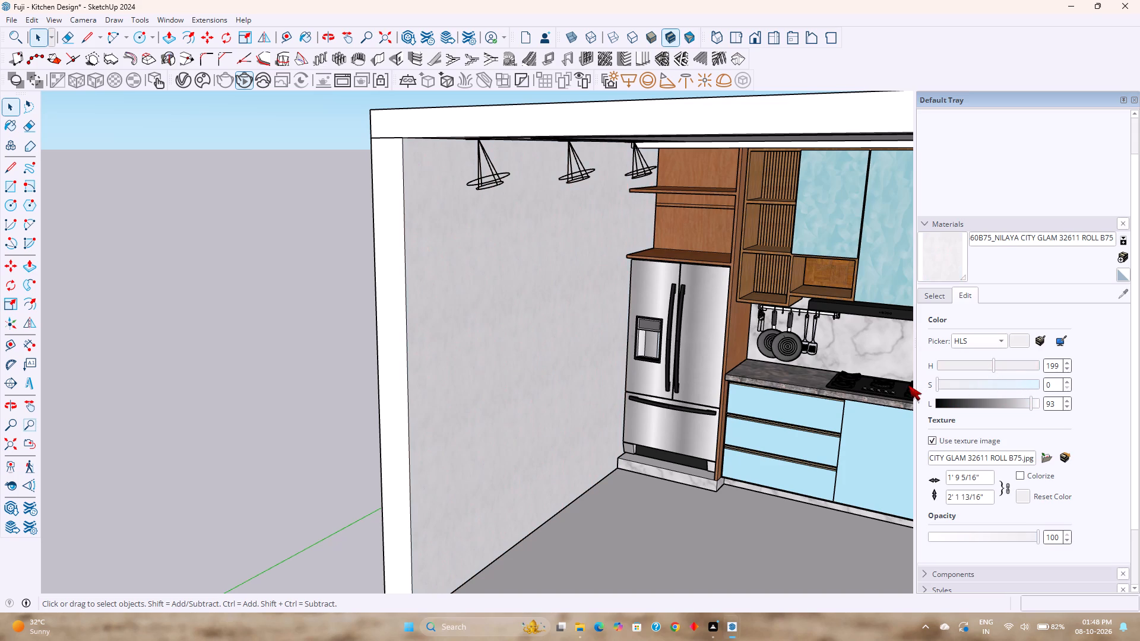
left_click_drag(908, 385, 959, 392)
left_click_drag(959, 392, 967, 392)
left_click_drag(989, 366, 998, 368)
left_click_drag(998, 368, 992, 372)
left_click_drag(1027, 398, 1005, 405)
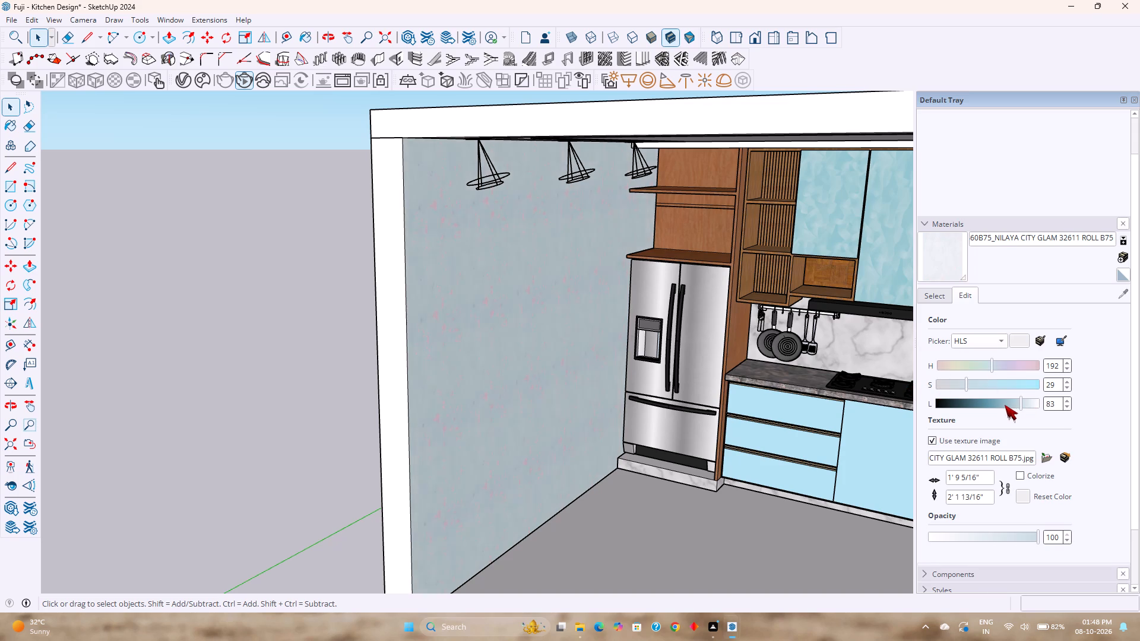
left_click_drag(1005, 405, 1025, 412)
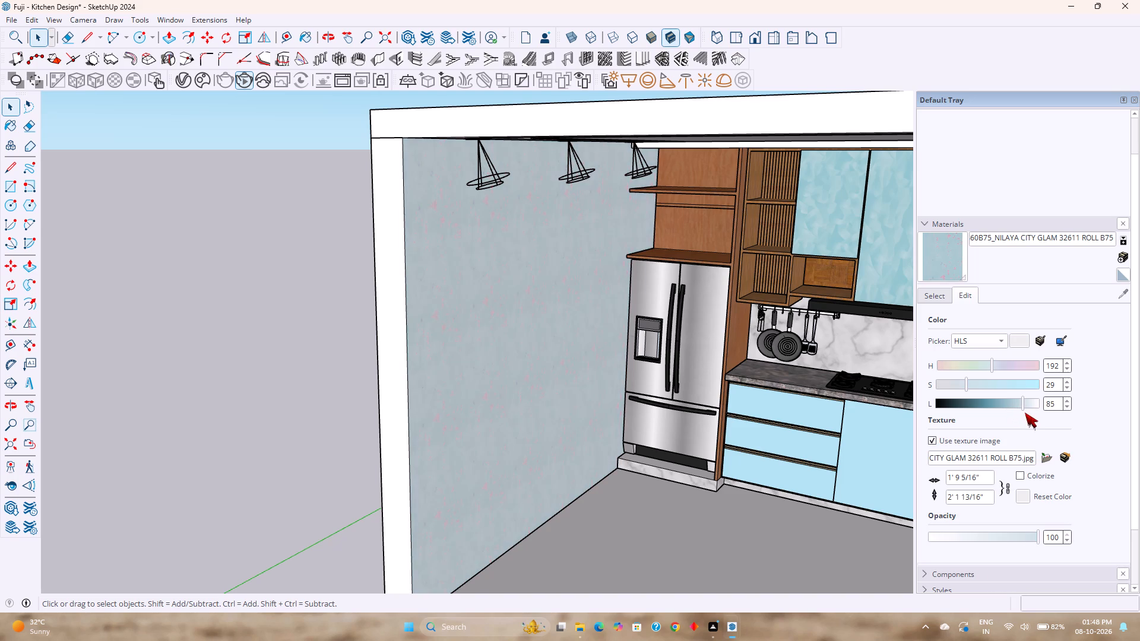
left_click_drag(1025, 412, 1033, 417)
Try stronger and weaker saturations on the City Glam wallpaper, settling on hue 197 and saturation 6.
left_click_drag(971, 386, 1029, 391)
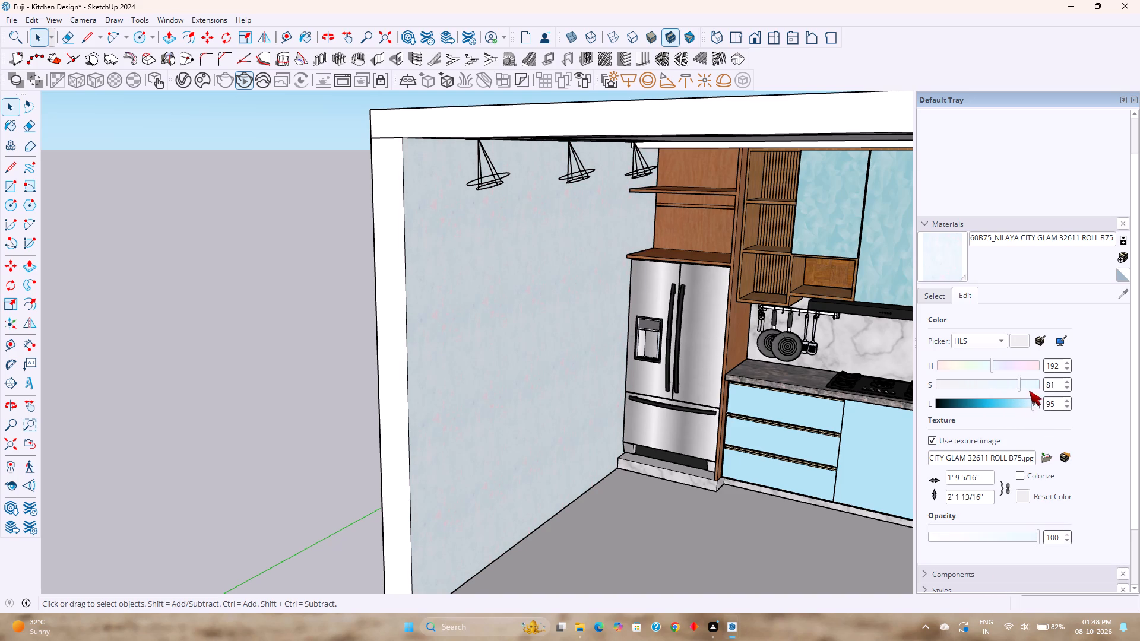
left_click_drag(1029, 391, 943, 401)
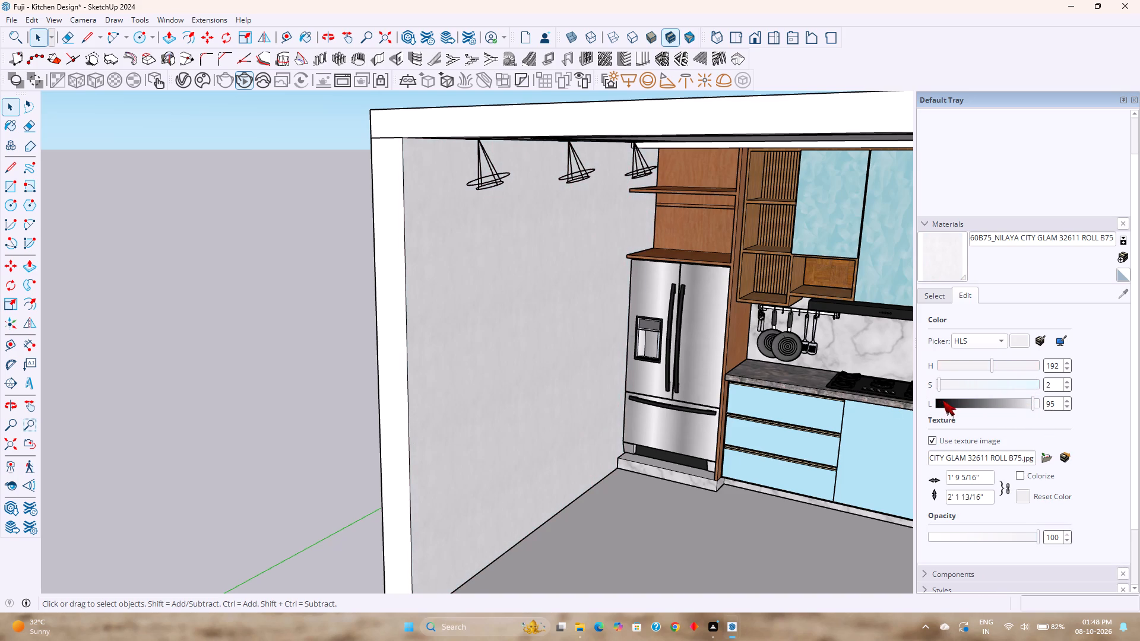
left_click_drag(943, 401, 943, 401)
left_click(993, 362)
key("space")
key("Escape")
key("space")
key("Escape")
From the front view, paint the grey strip between the fridge top and the wooden shelf with Wood Cherry Original.
scroll(784, 423, "down", 2)
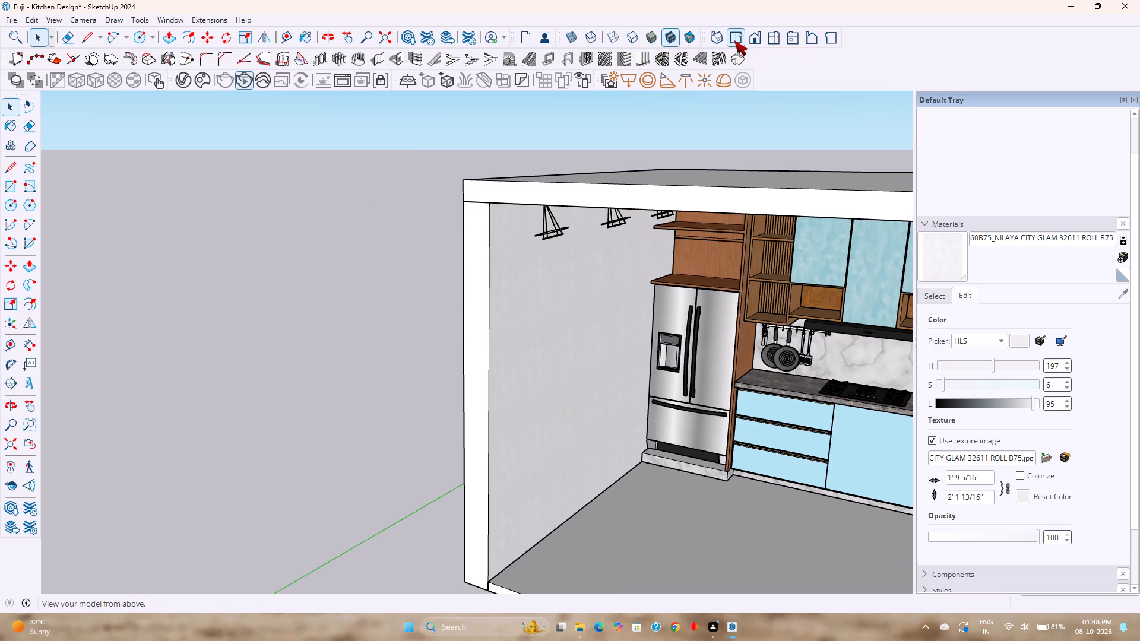
left_click(748, 36)
scroll(603, 320, "up", 3)
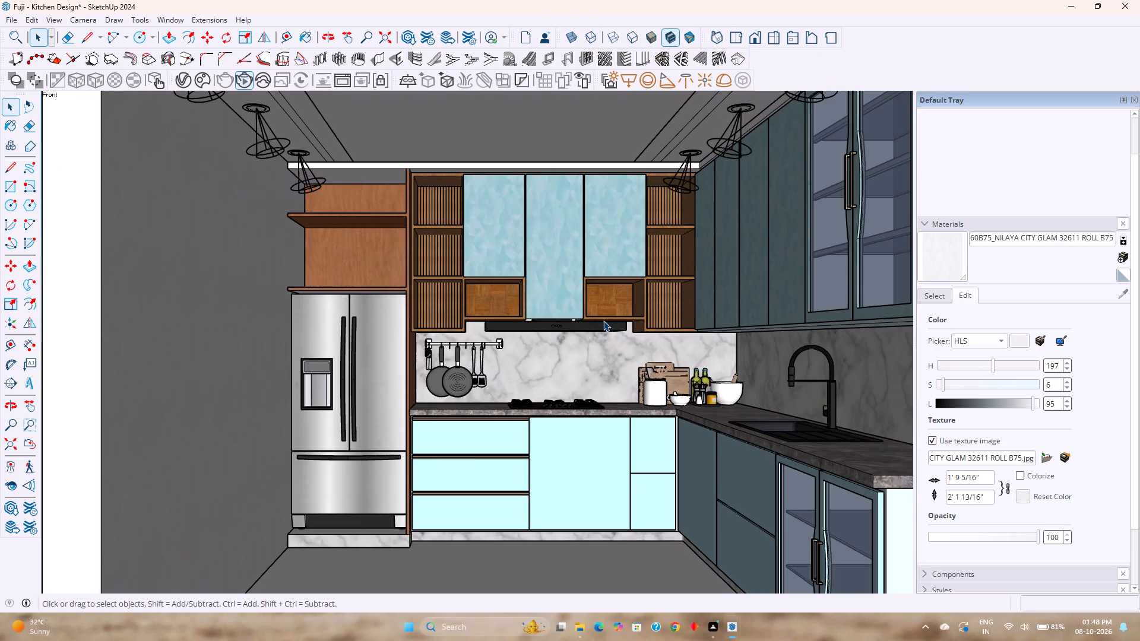
middle_click_drag(603, 320, 593, 331)
scroll(593, 331, "up", 2)
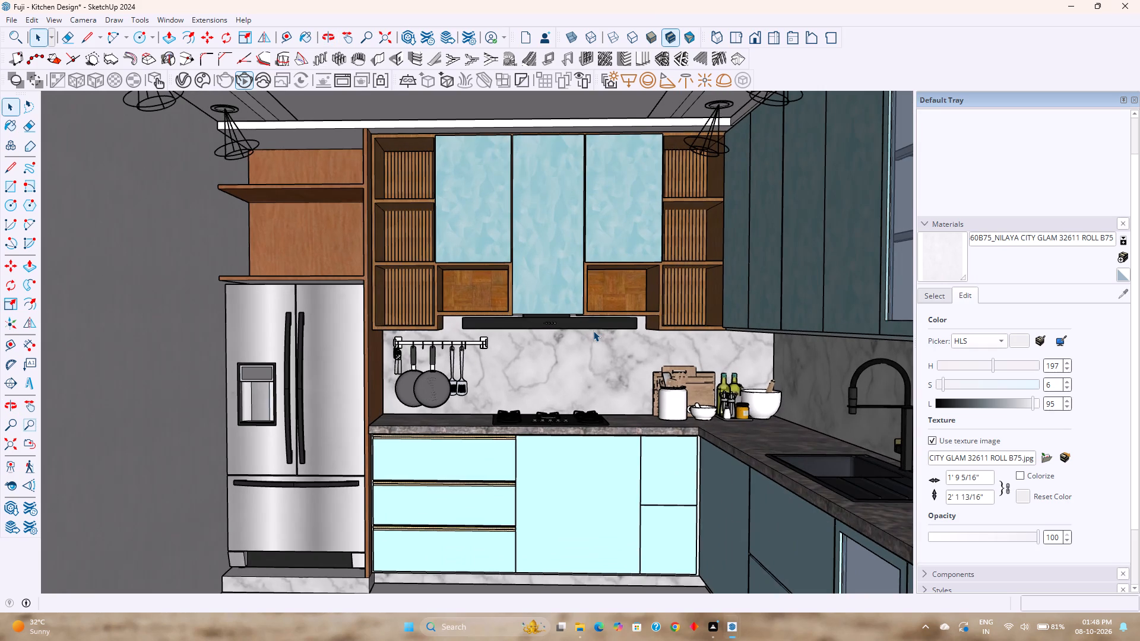
scroll(593, 331, "down", 1)
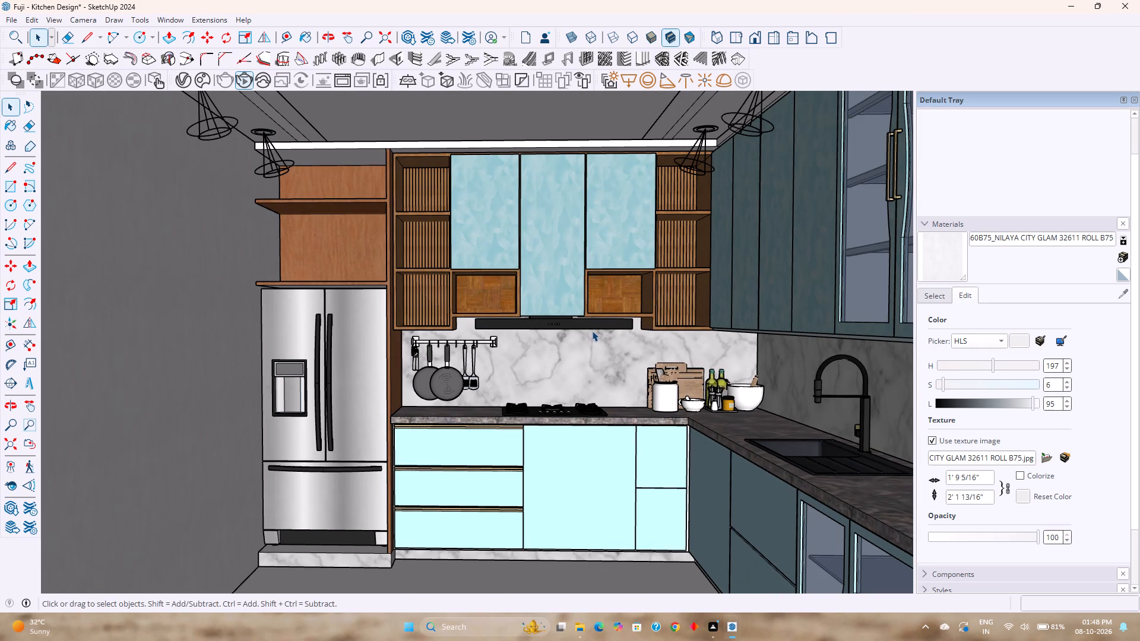
scroll(299, 266, "up", 16)
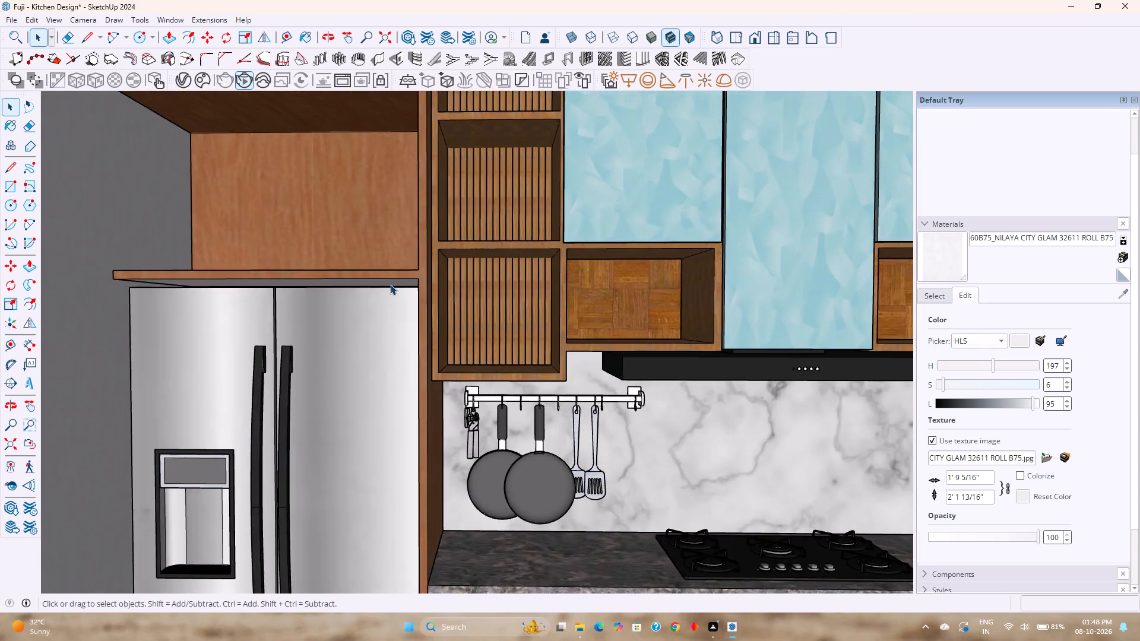
scroll(390, 284, "up", 9)
left_click(937, 301)
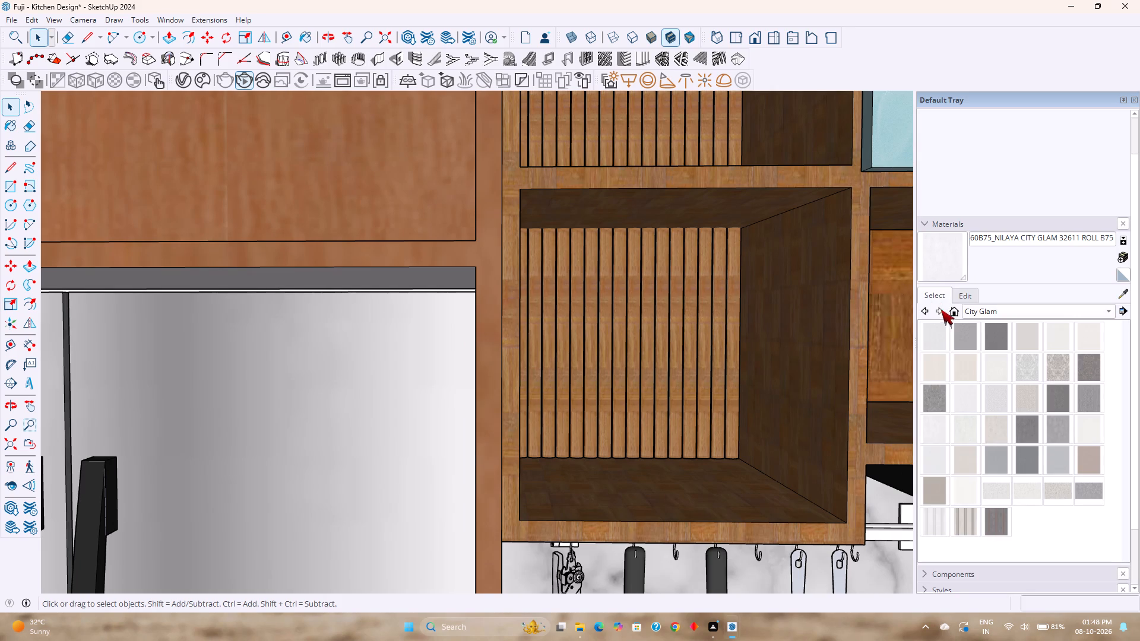
left_click(980, 313)
left_click(1001, 512)
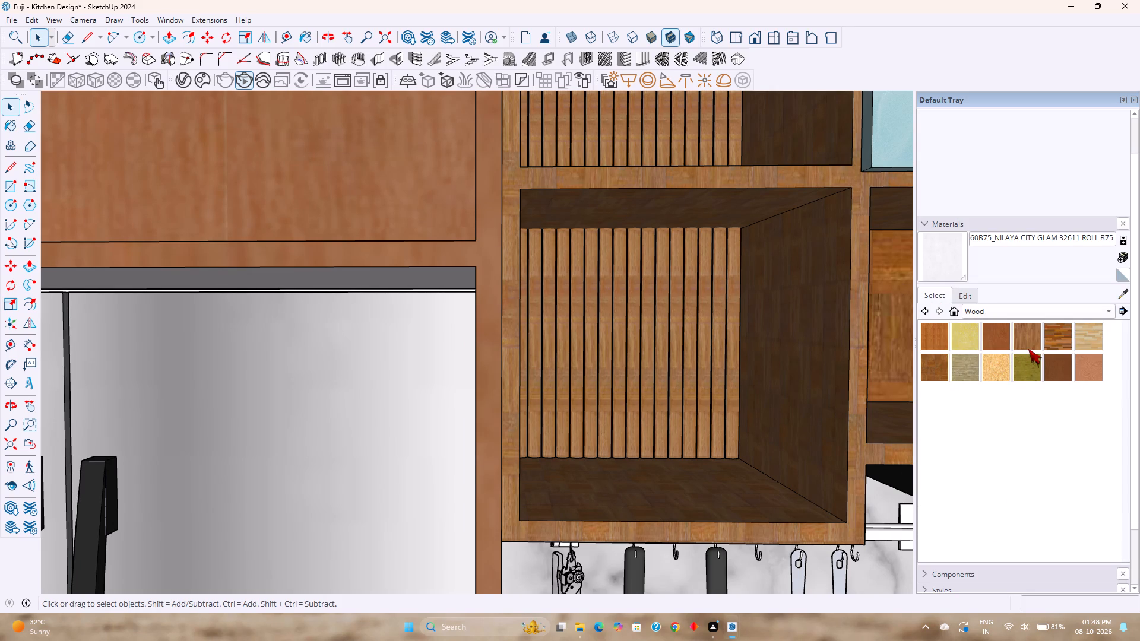
left_click(1006, 342)
scroll(415, 280, "up", 3)
left_click(415, 280)
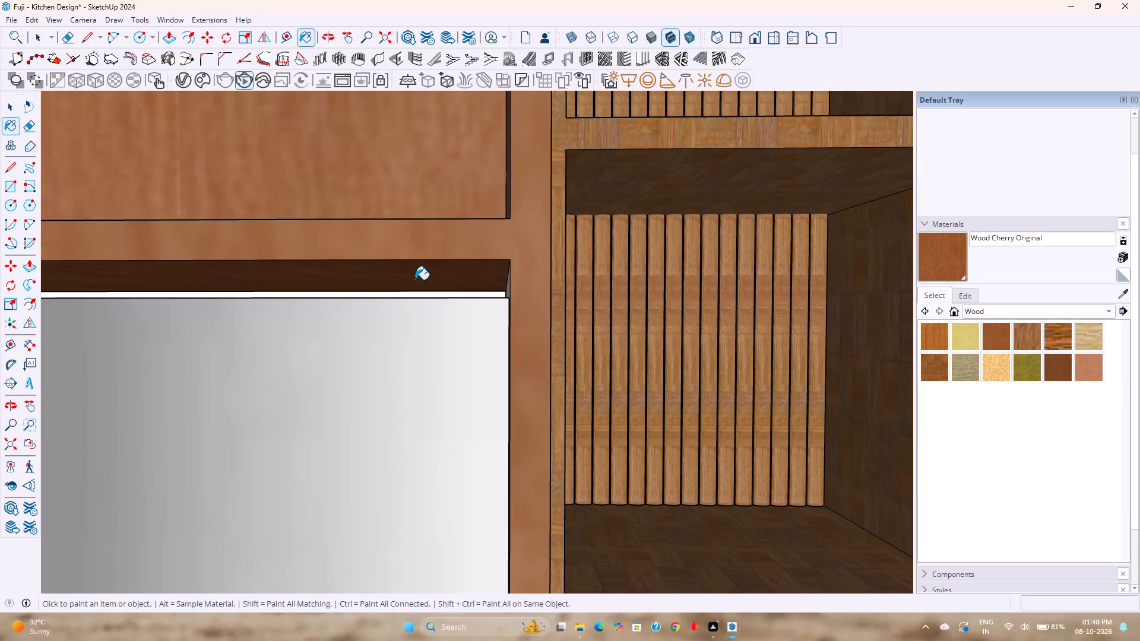
Paint the grey back face exposed beside the fridge's top corner with Wood Cherry Original.
scroll(490, 281, "up", 1)
middle_click_drag(495, 285, 541, 309)
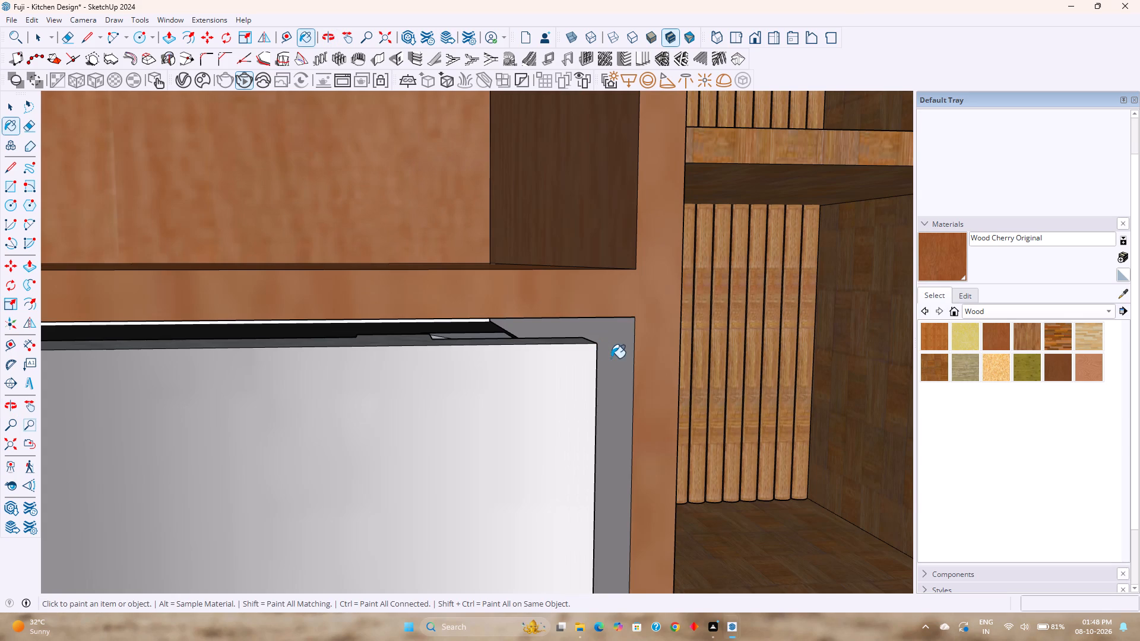
left_click(613, 357)
scroll(584, 354, "down", 18)
middle_click_drag(584, 348, 522, 321)
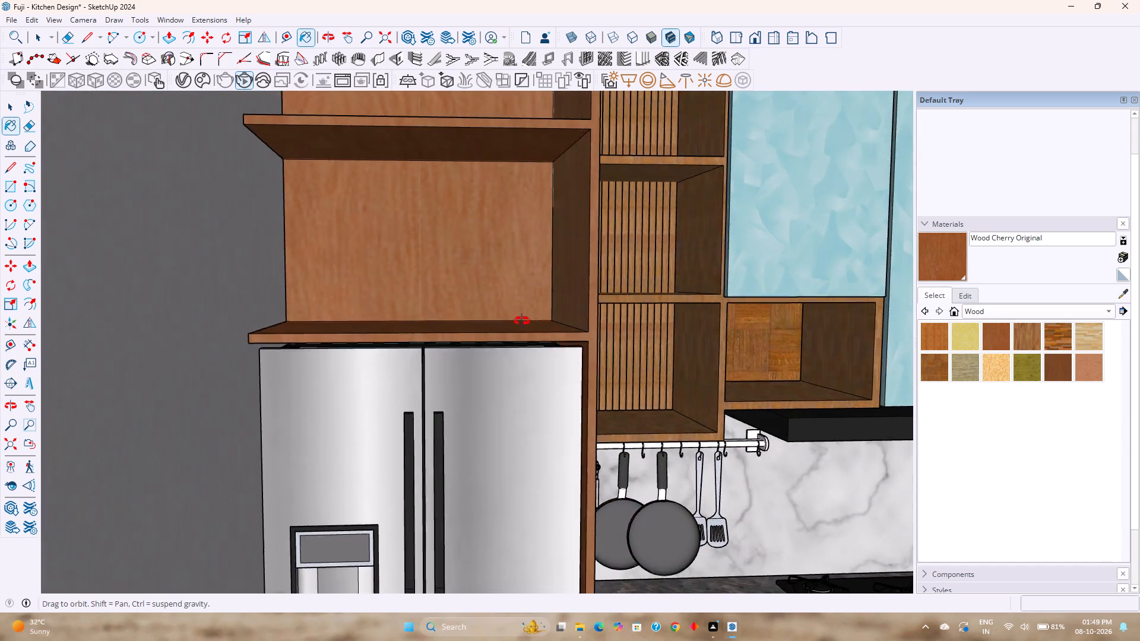
middle_click_drag(522, 321, 429, 291)
scroll(439, 289, "down", 11)
middle_click_drag(439, 289, 460, 338)
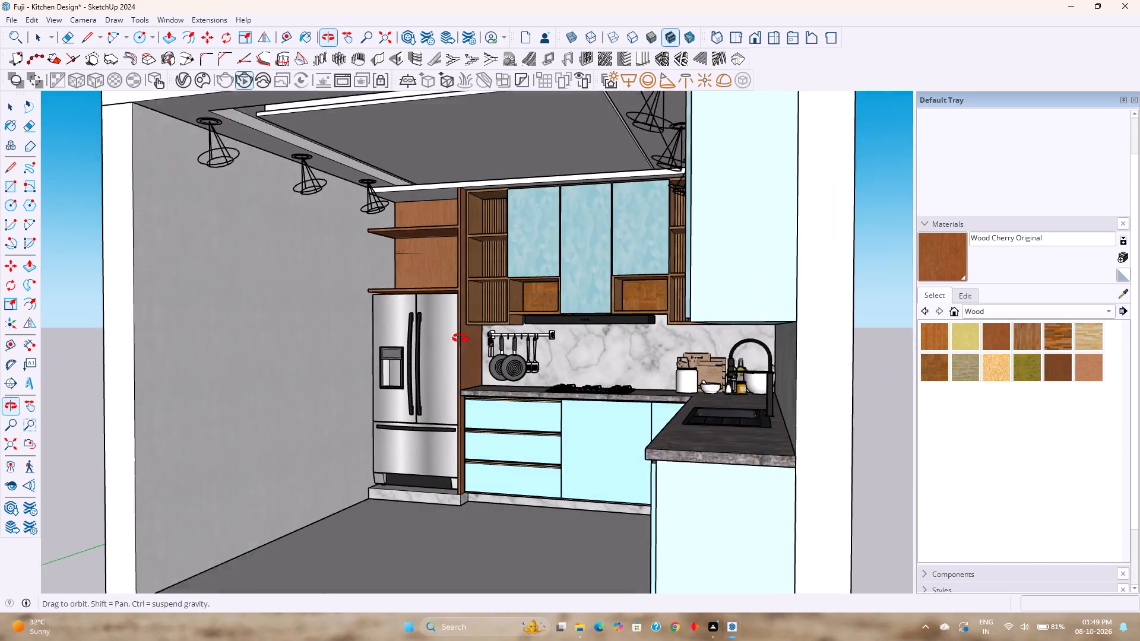
middle_click_drag(460, 338, 465, 344)
key("Escape")
key("space")
key("Escape")
Save the kitchen model.
scroll(467, 331, "down", 4)
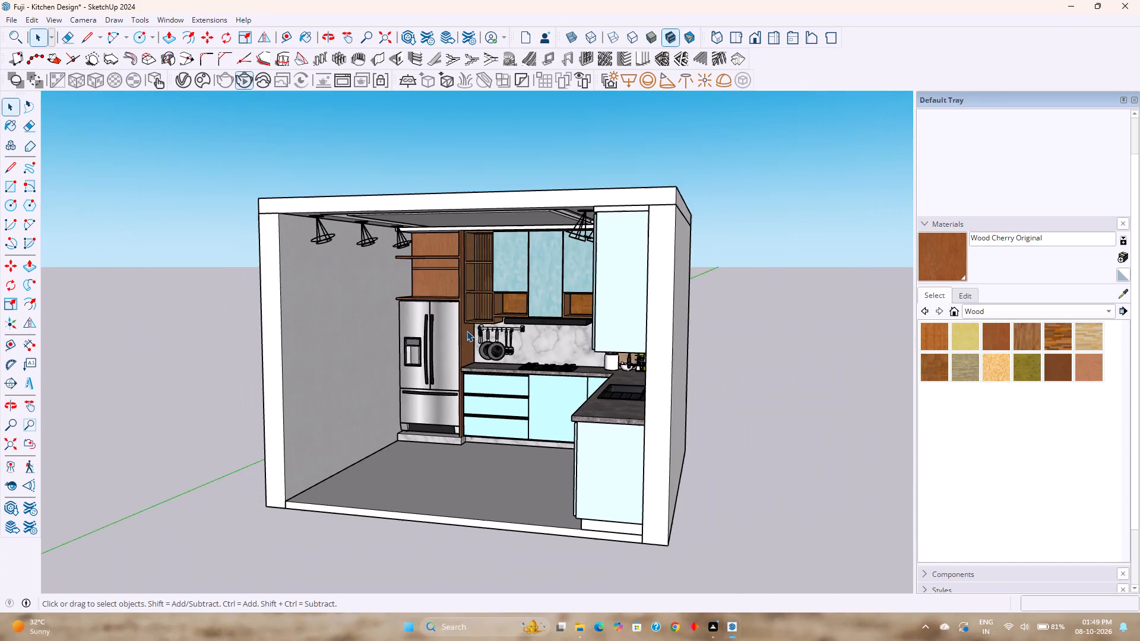
middle_click_drag(468, 331, 484, 334)
key("ctrl+s")
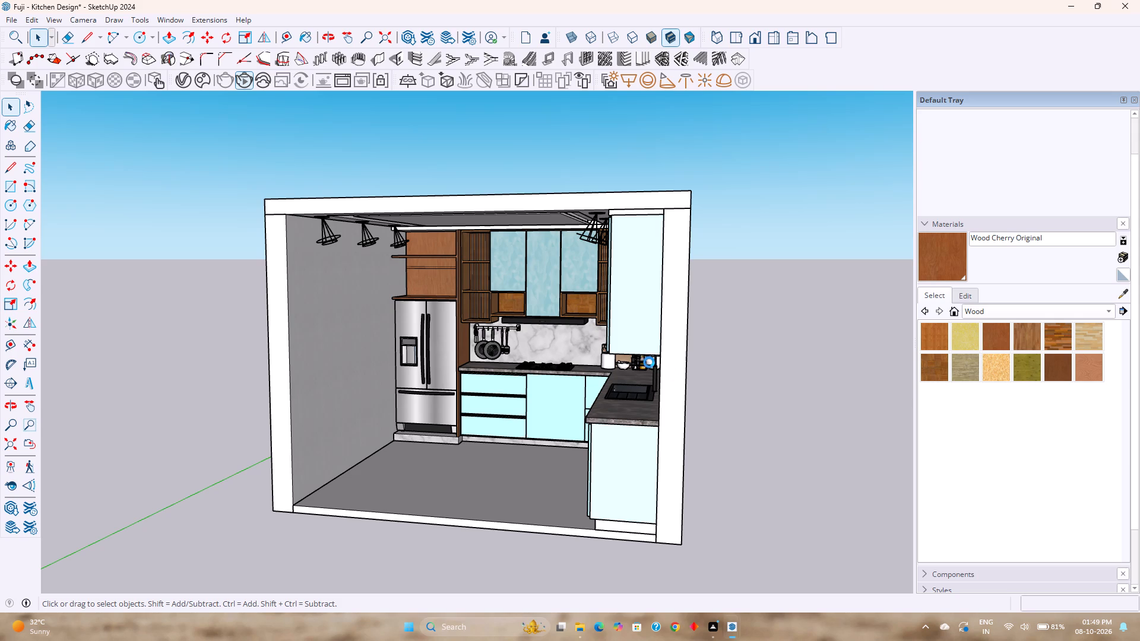
Starting from the front view, frame the L-shaped counter corner from fridge to glass-door cabinets and restart the V-Ray interactive render.
scroll(601, 370, "up", 4)
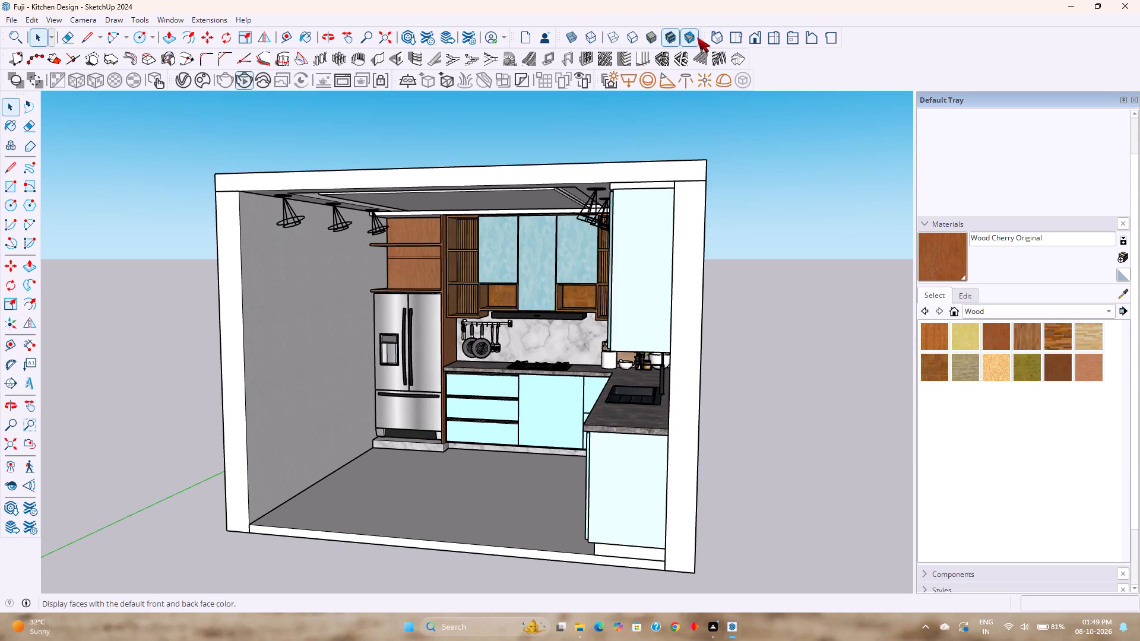
left_click(754, 39)
scroll(501, 334, "up", 2)
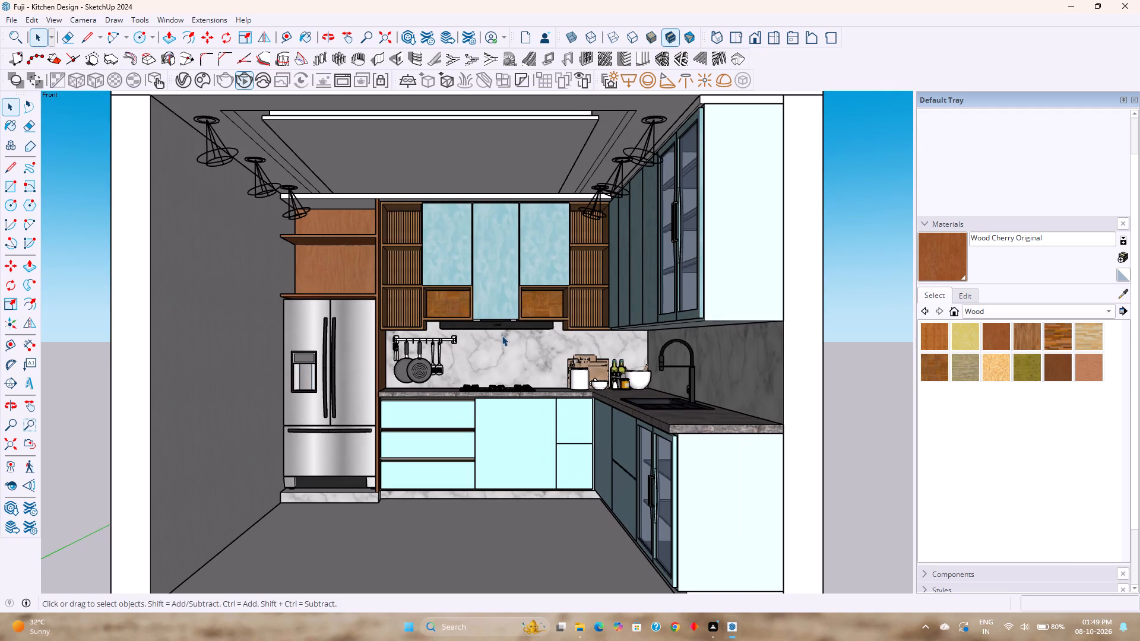
scroll(502, 337, "up", 2)
scroll(525, 293, "up", 1)
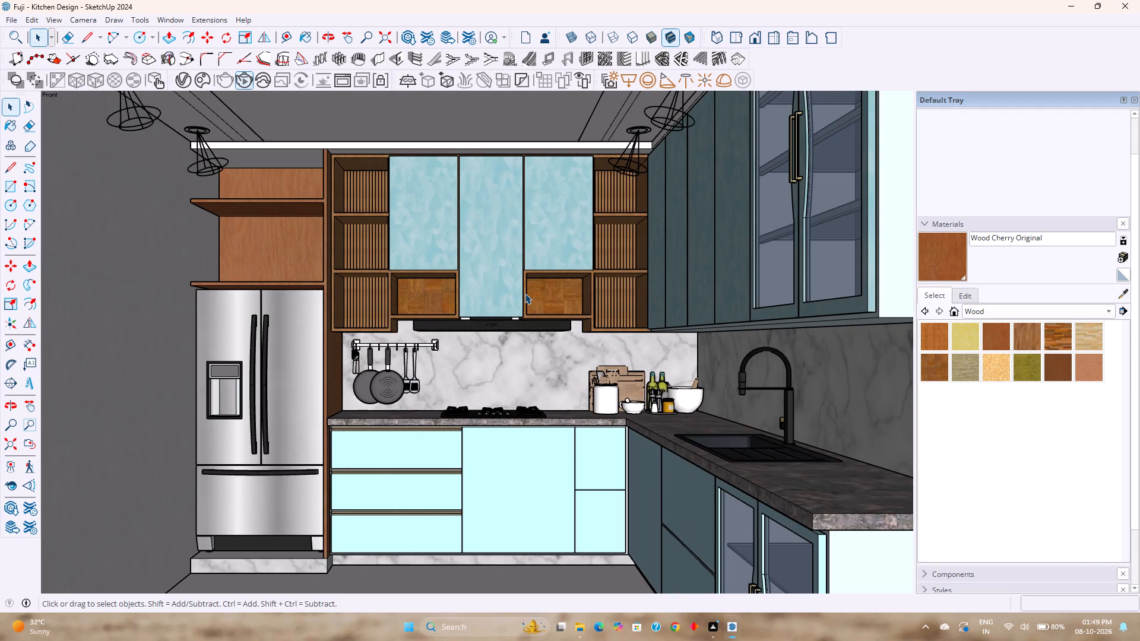
scroll(525, 293, "up", 1)
scroll(525, 293, "down", 2)
middle_click_drag(525, 314, 524, 328)
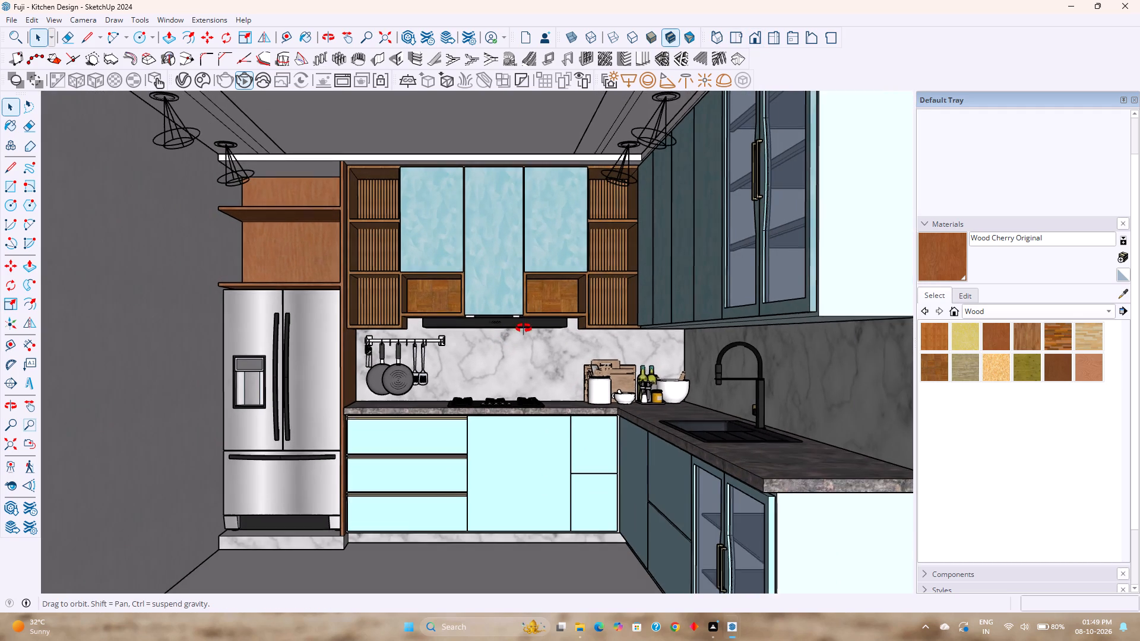
middle_click_drag(524, 328, 522, 350)
scroll(528, 303, "up", 1)
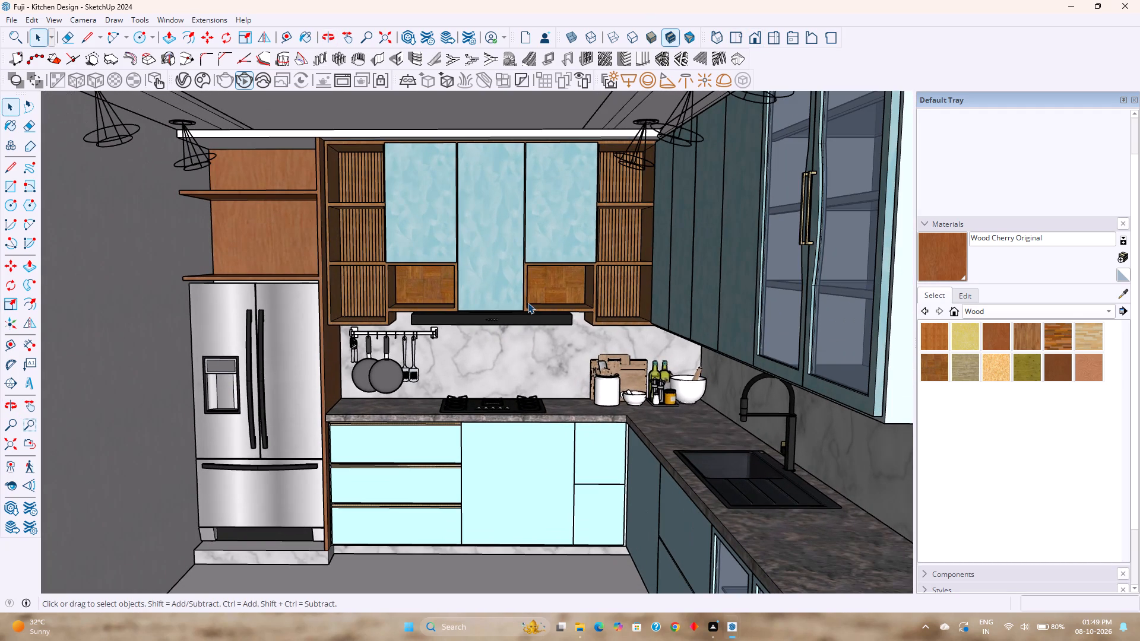
middle_click_drag(531, 307, 674, 307)
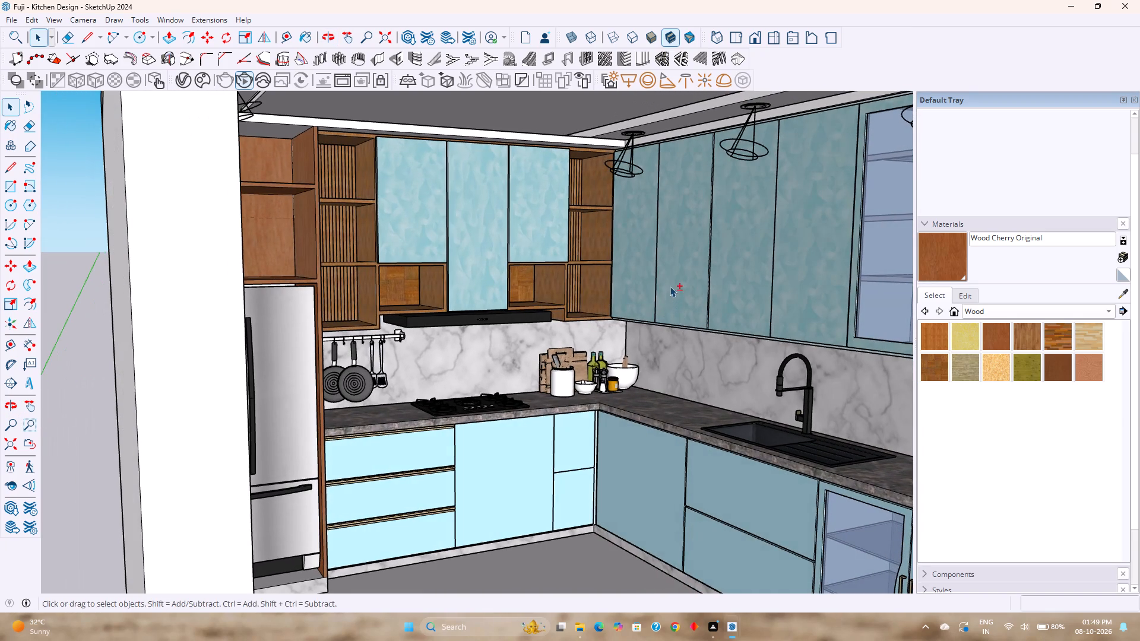
middle_click_drag(670, 283, 517, 251, "shift")
middle_click_drag(517, 251, 572, 258)
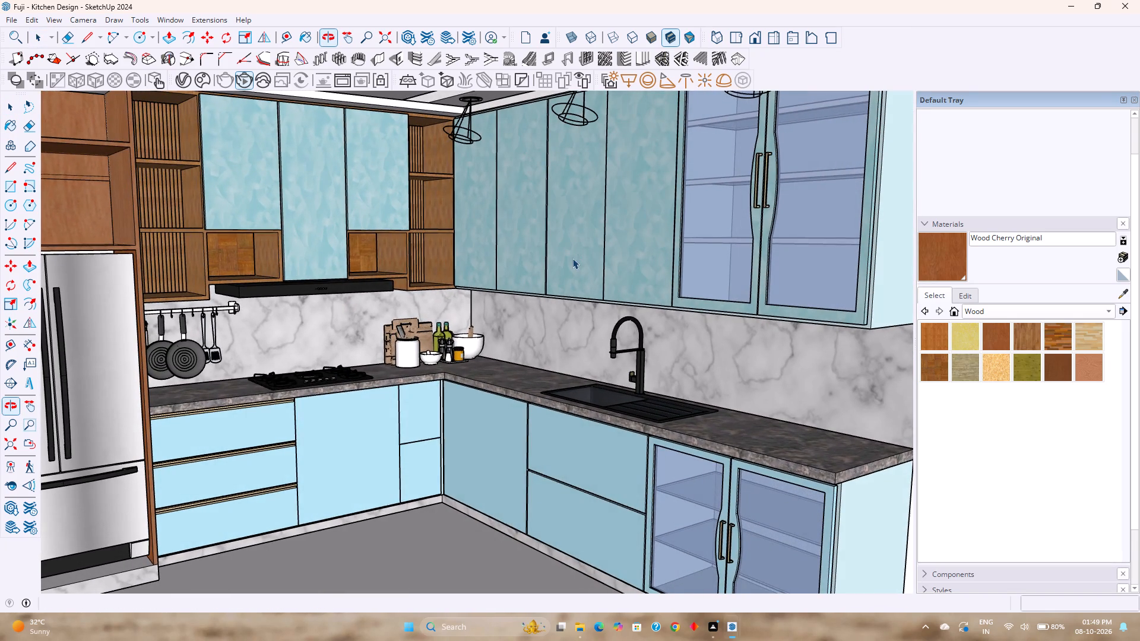
middle_click_drag(574, 257, 573, 264)
middle_click_drag(578, 253, 585, 283, "shift")
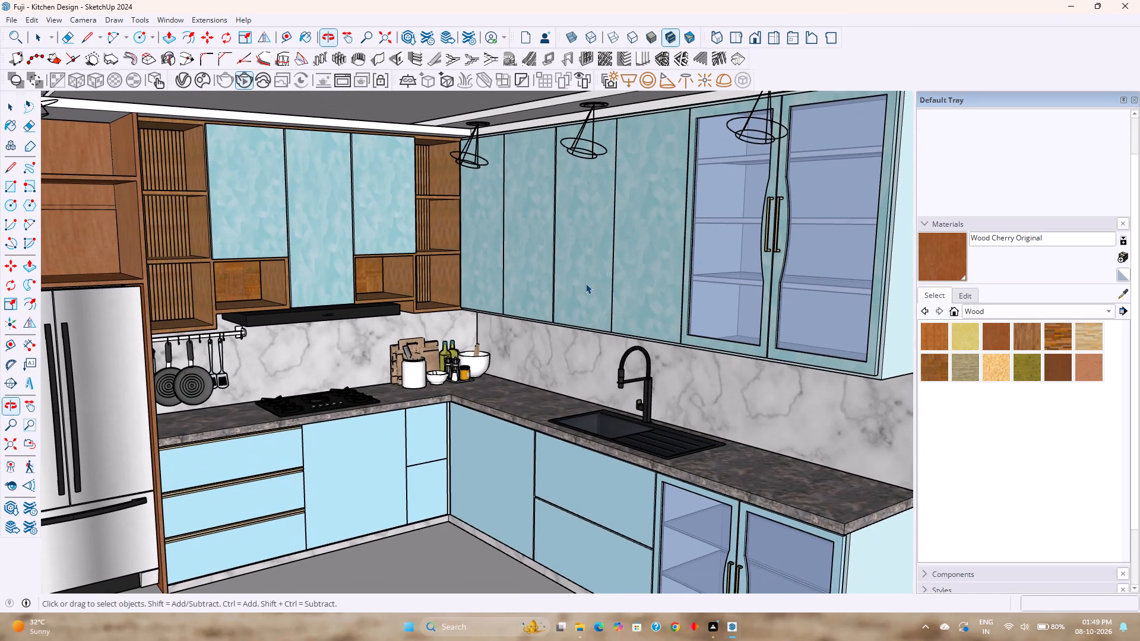
scroll(585, 283, "down", 1)
scroll(584, 273, "up", 1)
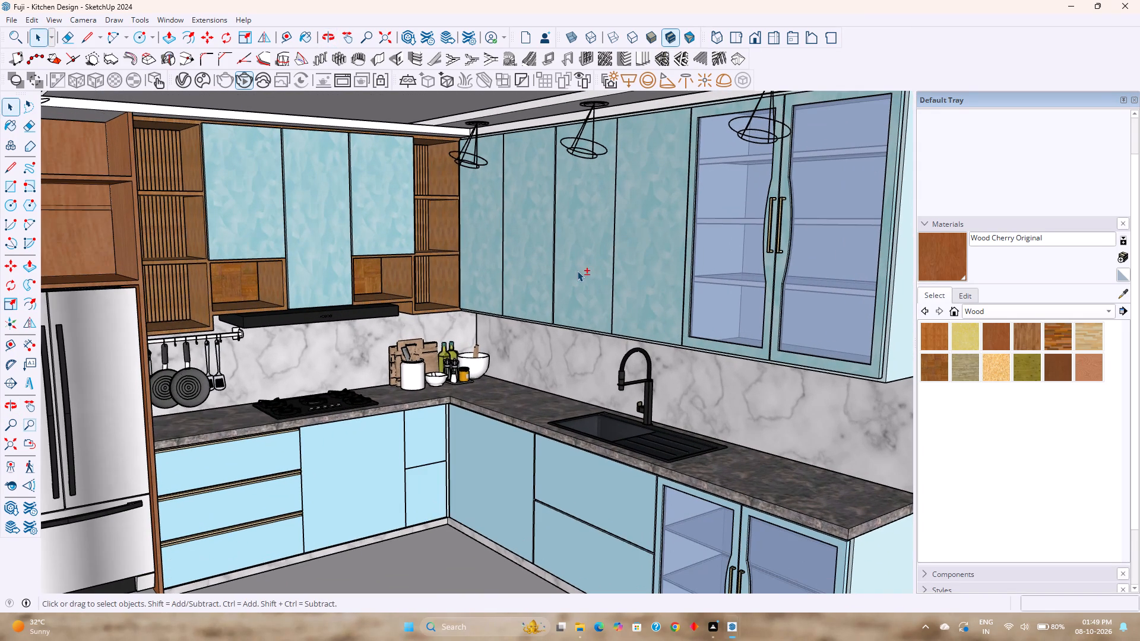
middle_click_drag(577, 271, 600, 272, "shift")
middle_click_drag(596, 273, 575, 277)
middle_click_drag(574, 274, 593, 271, "shift")
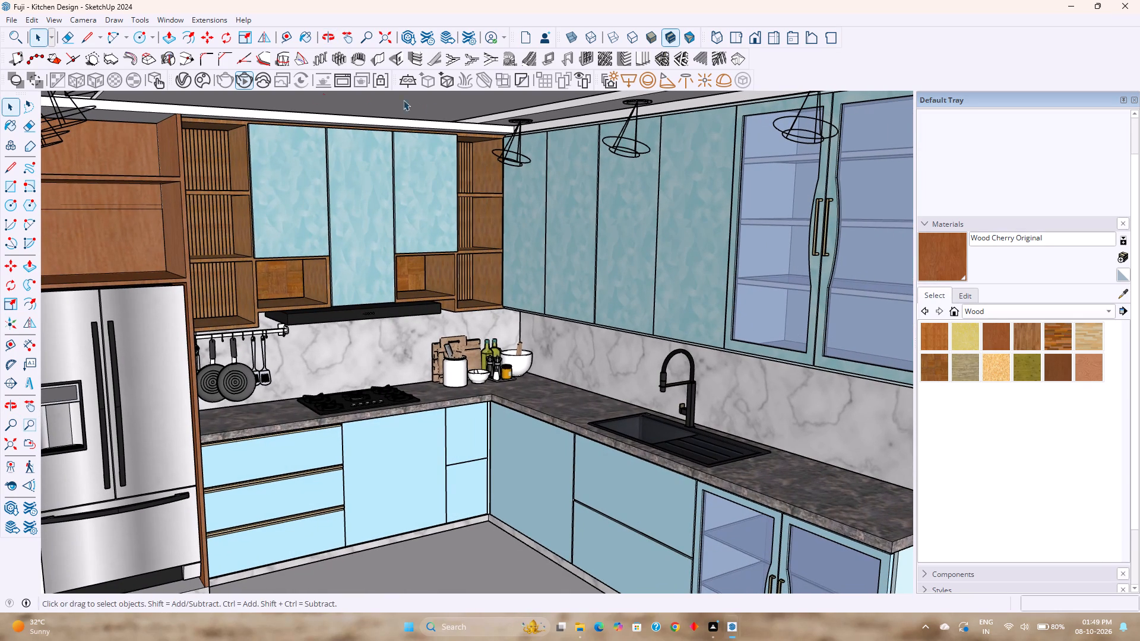
left_click(243, 79)
left_click(244, 79)
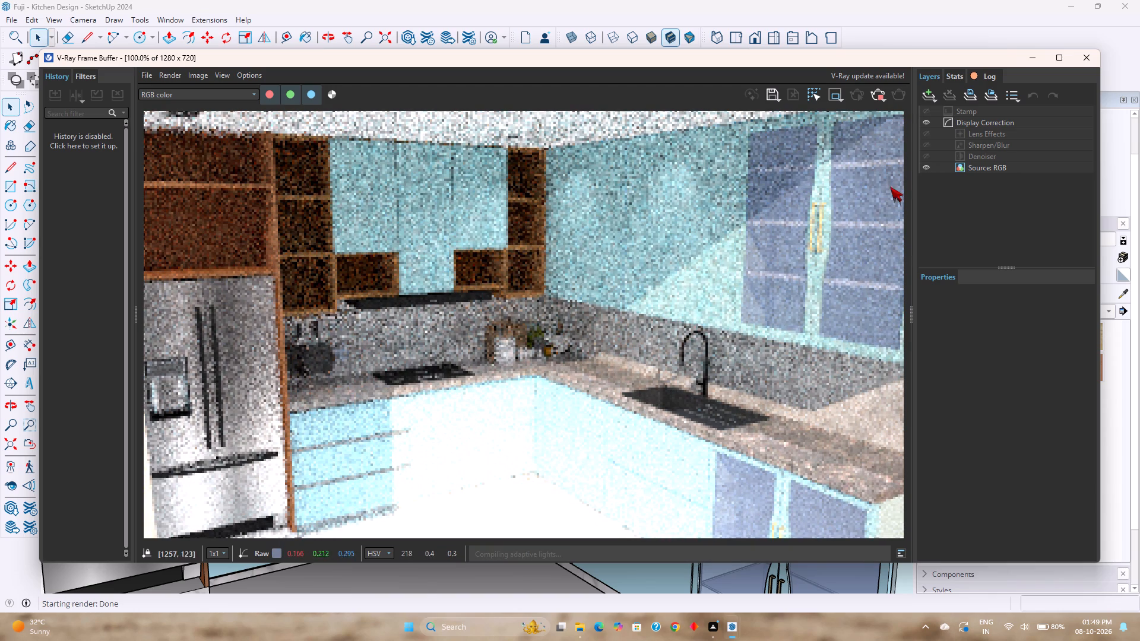
Compare the Gamma 2.2, OCIO, ICC and None modes of the render's Display Correction, settling on sRGB.
left_click(973, 120)
left_click(986, 305)
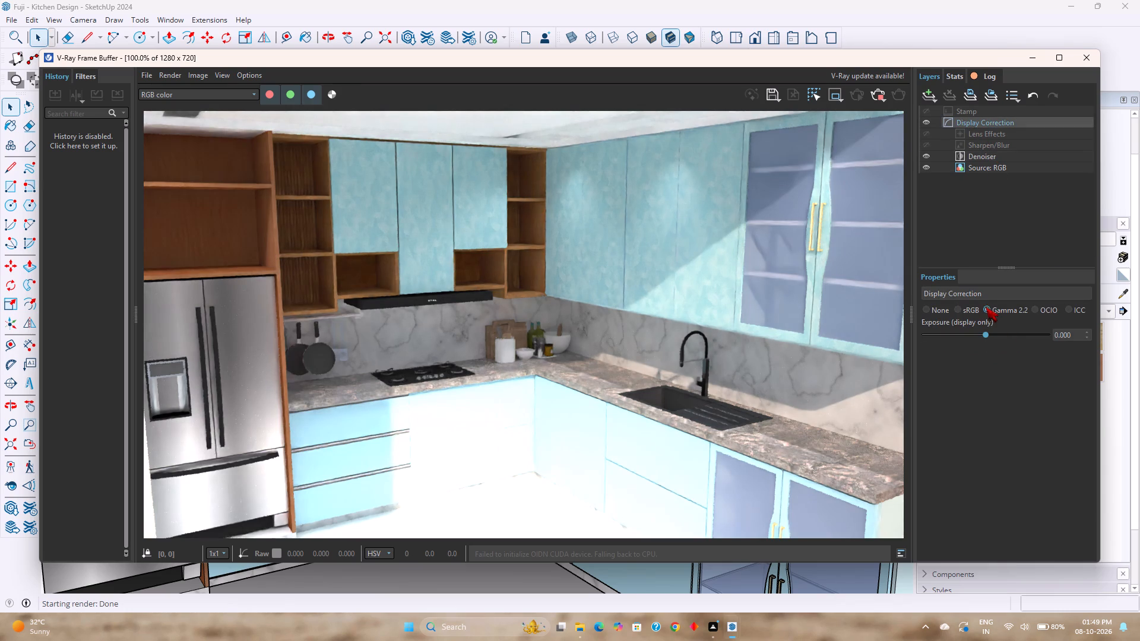
left_click(1038, 310)
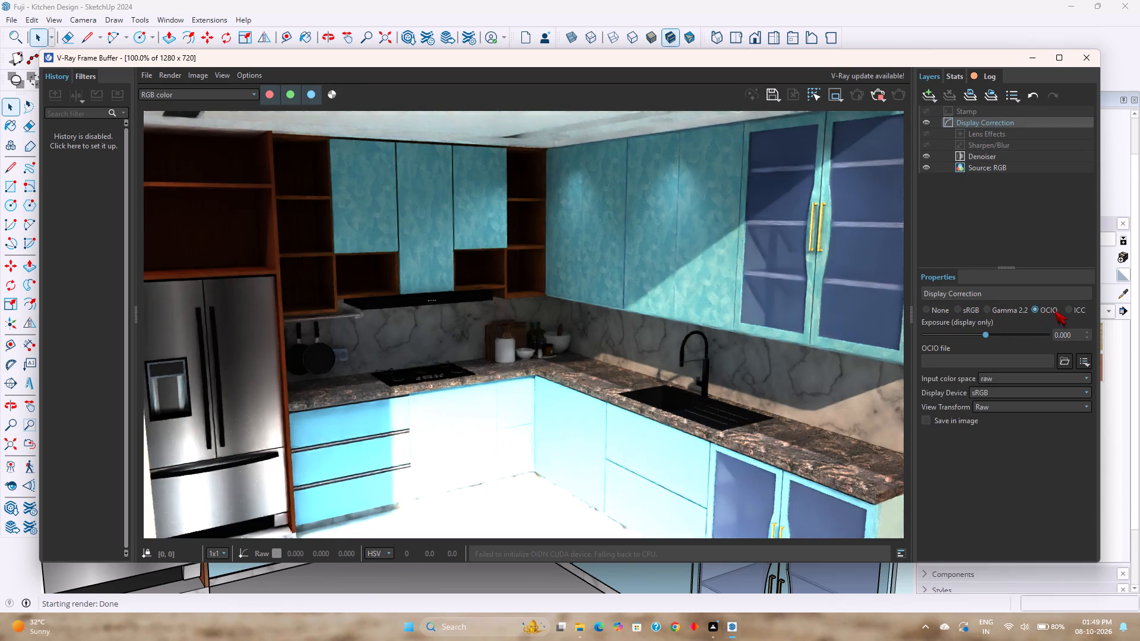
left_click(1066, 310)
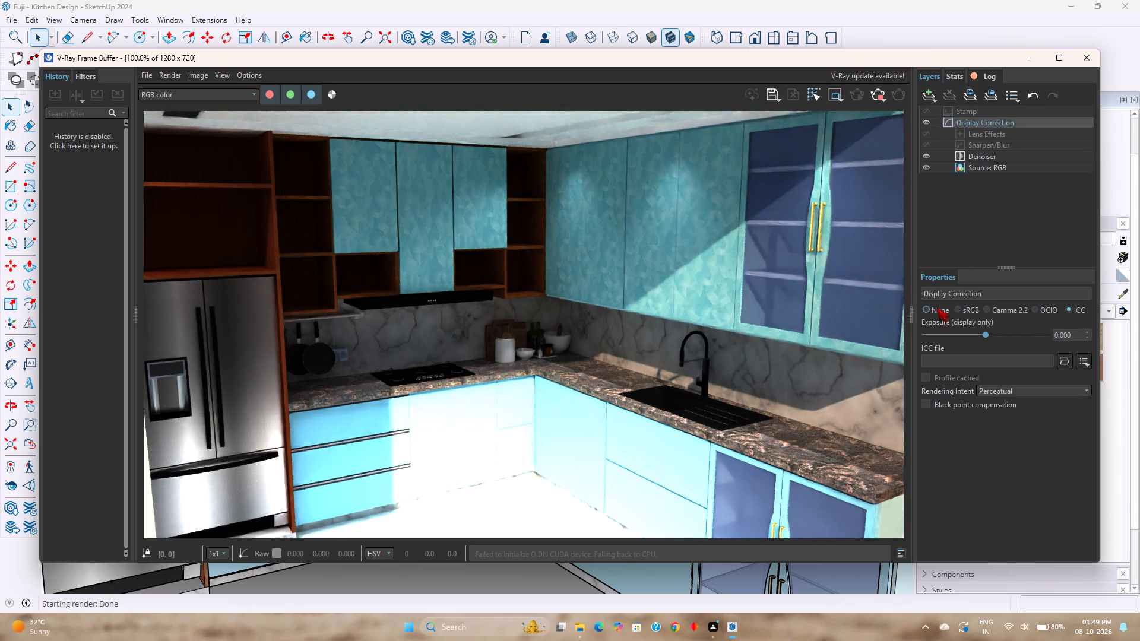
left_click(936, 307)
left_click(978, 312)
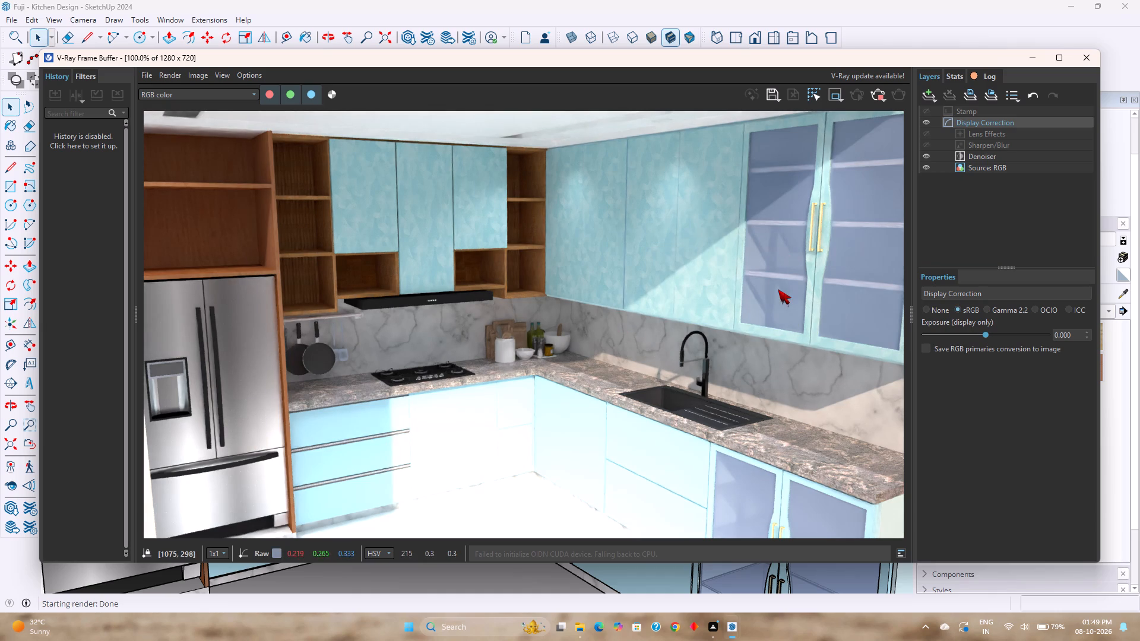
Stop the interactive render and start a full V-Ray render of the corner view.
left_click(875, 95)
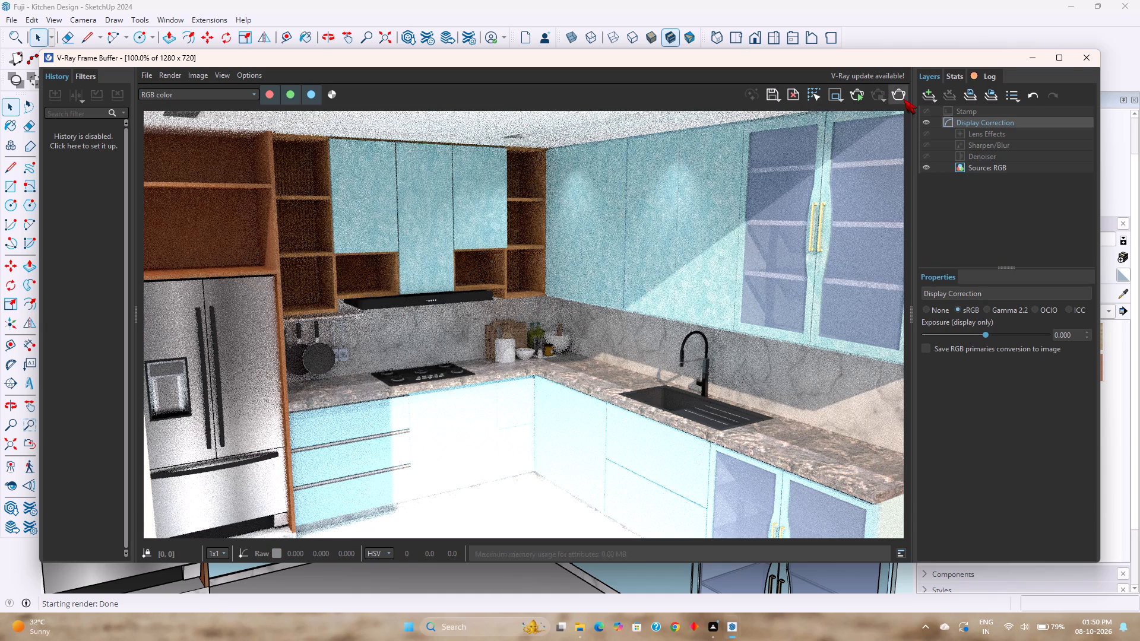
left_click(904, 99)
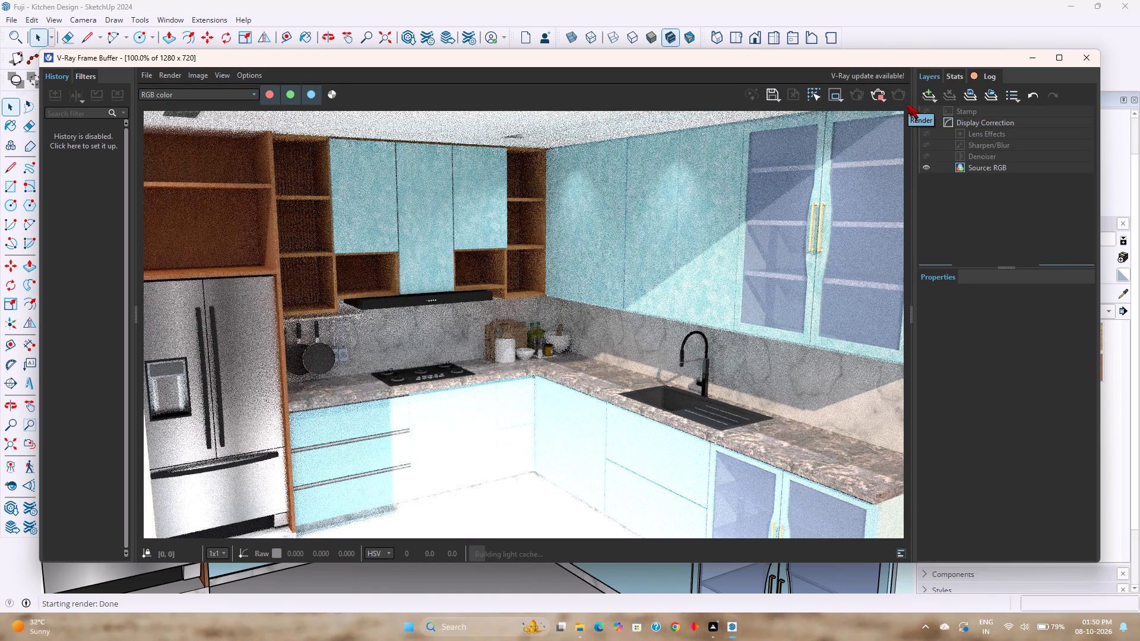
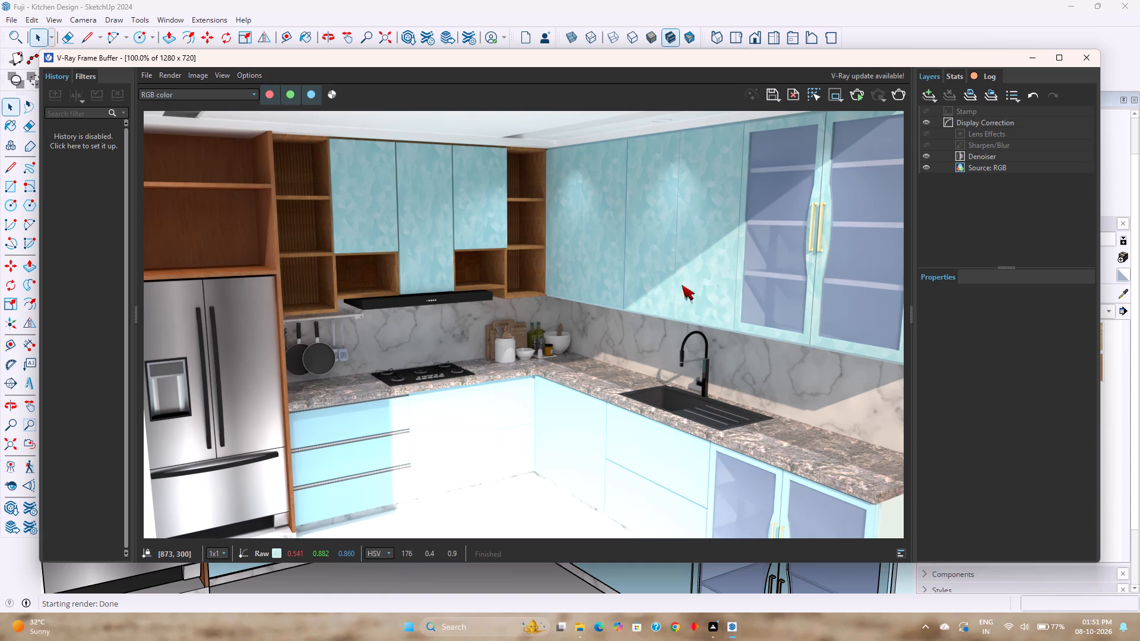
Minimize the V-Ray Frame Buffer window to return to the kitchen model, and save the model file.
left_click(1041, 63)
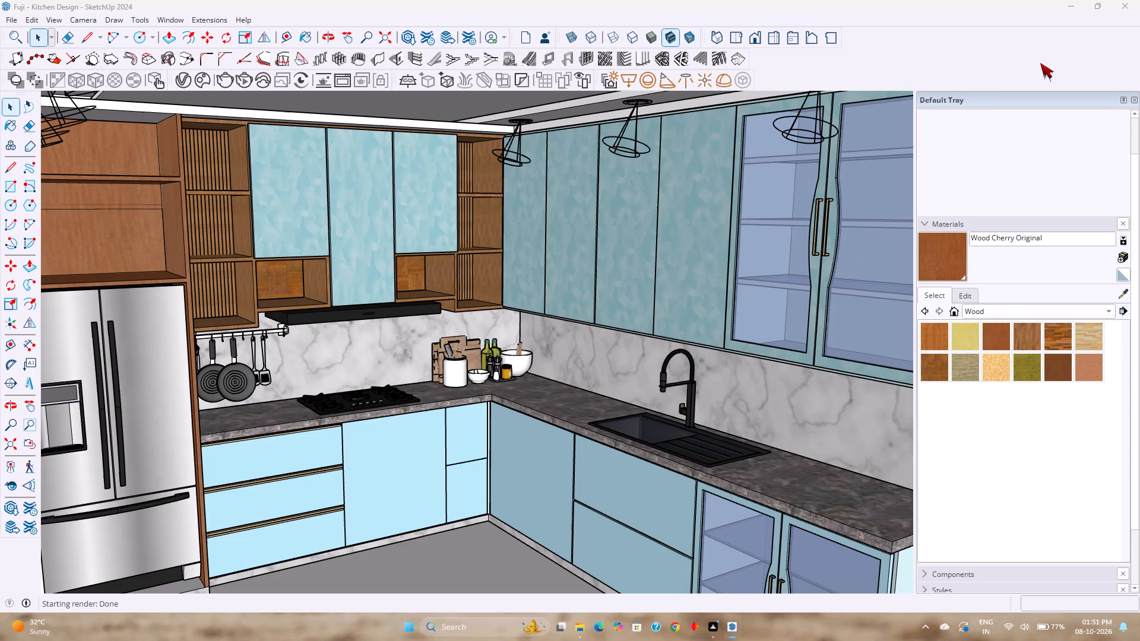
scroll(754, 235, "down", 6)
middle_click_drag(756, 239, 608, 224)
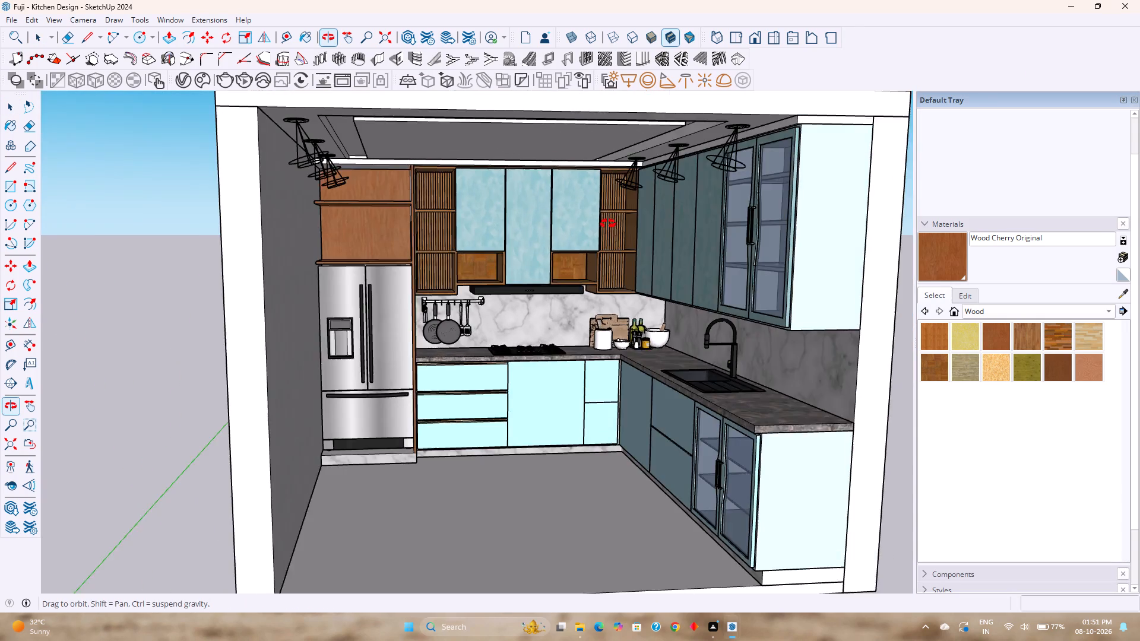
middle_click_drag(608, 224, 547, 206)
key("ctrl+s")
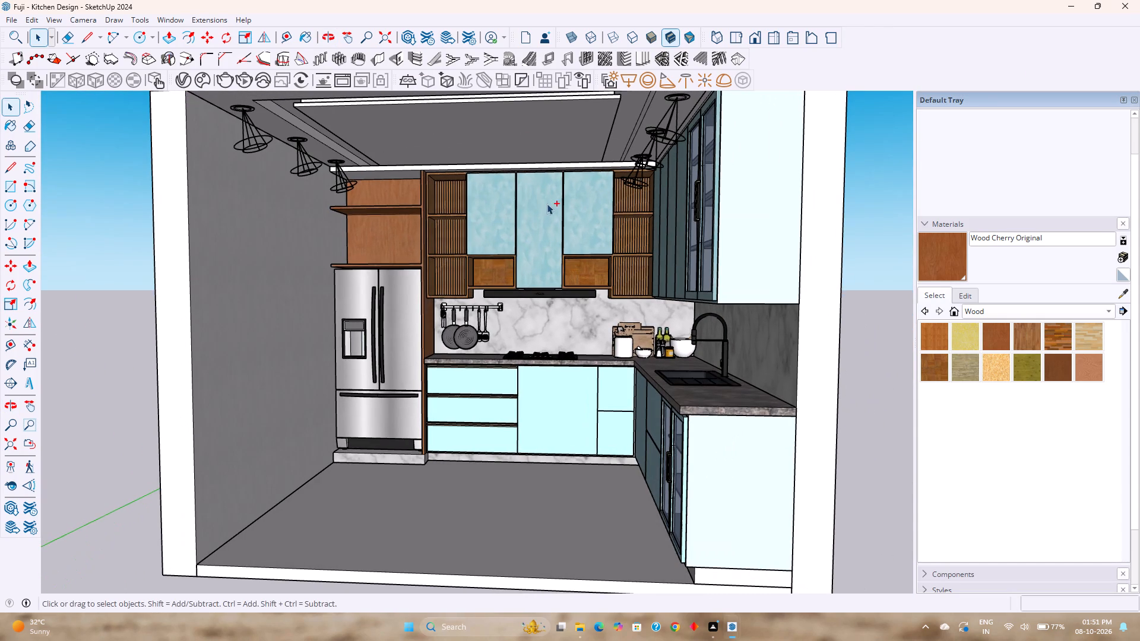
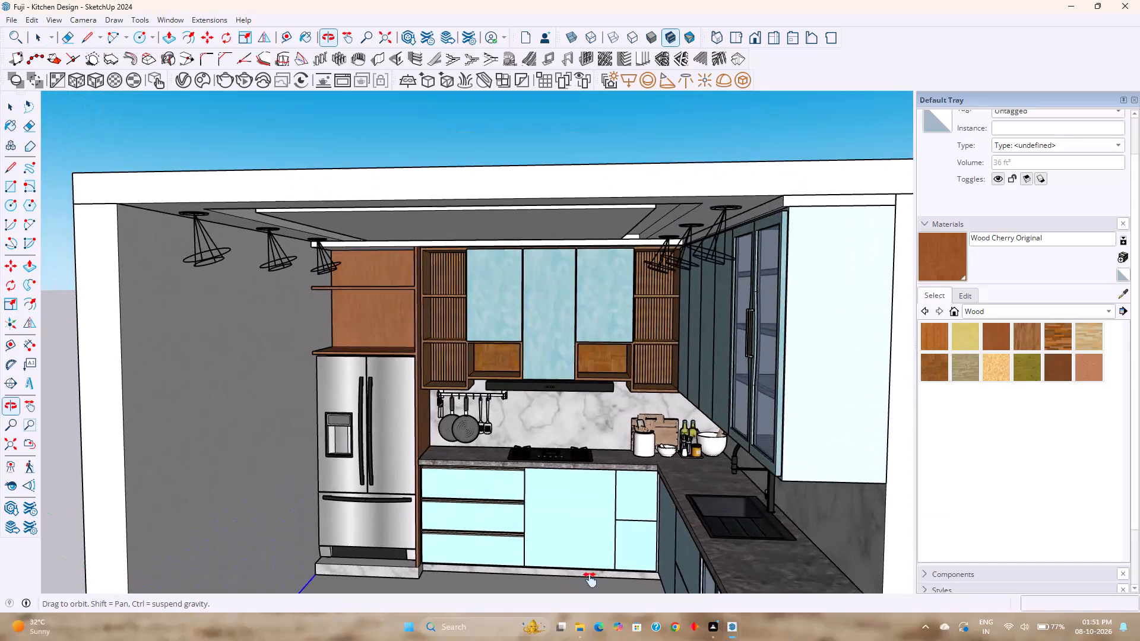
Examine the kitchen's cabinets, countertop and ceiling from several angles.
scroll(571, 548, "up", 2)
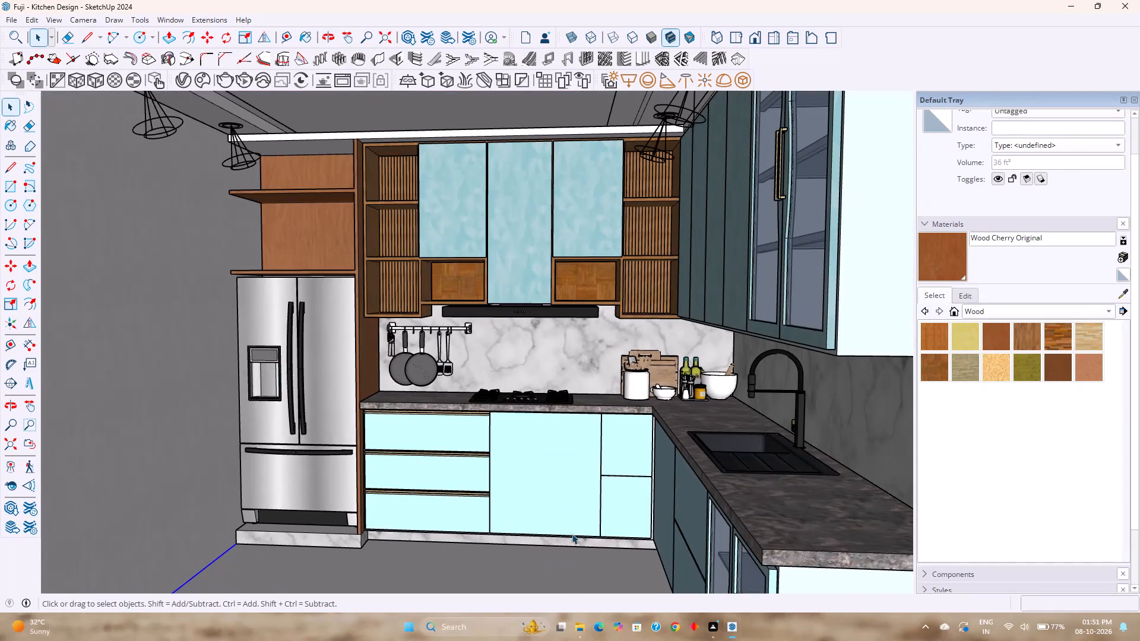
scroll(565, 526, "down", 2)
scroll(571, 504, "up", 1)
middle_click_drag(571, 502, 561, 493)
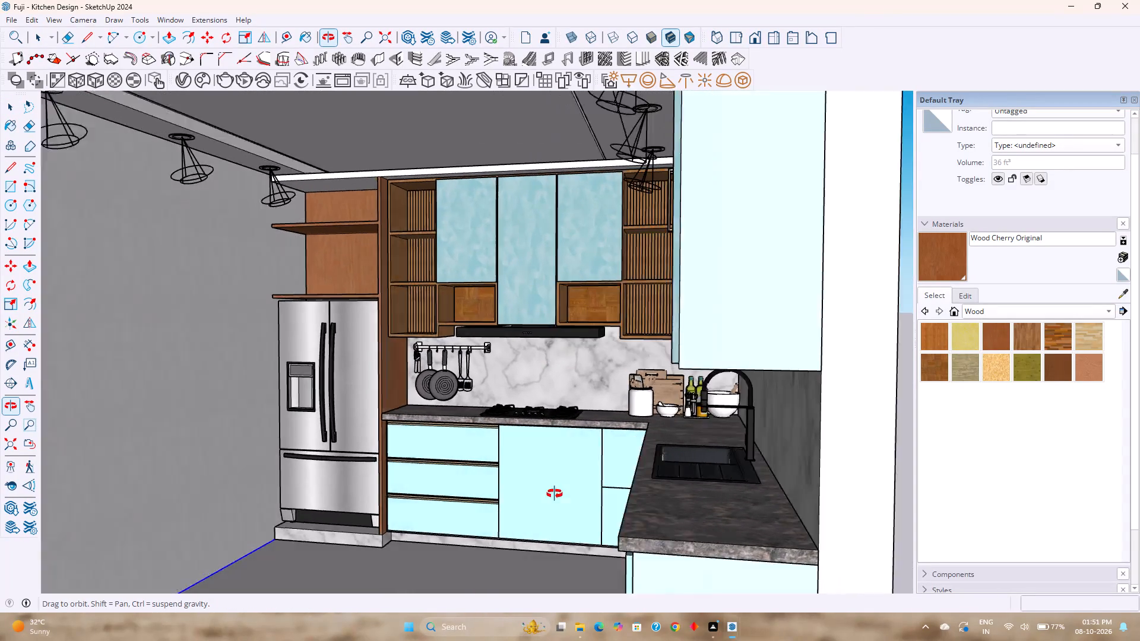
middle_click_drag(561, 493, 563, 493)
scroll(551, 469, "down", 1)
middle_click_drag(551, 469, 581, 475, "shift")
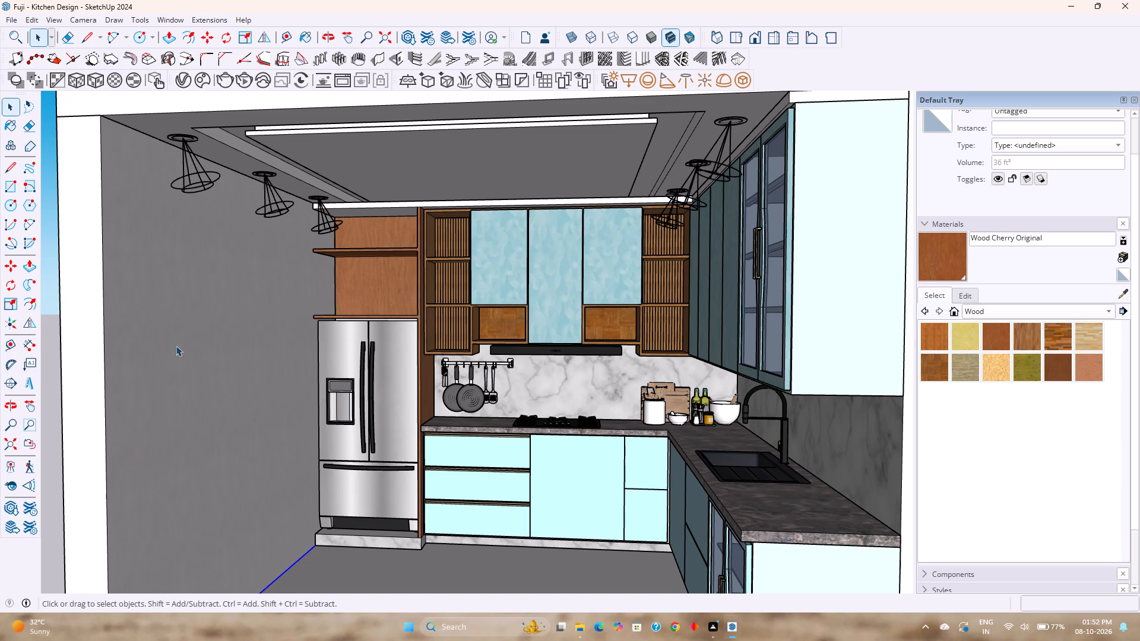
Dimension the room's overall outer height along the front edge of the sink-side wall, placing the dimension outside the wall.
scroll(185, 344, "down", 6)
middle_click_drag(192, 351, 237, 334)
scroll(236, 416, "up", 3)
scroll(237, 418, "down", 2)
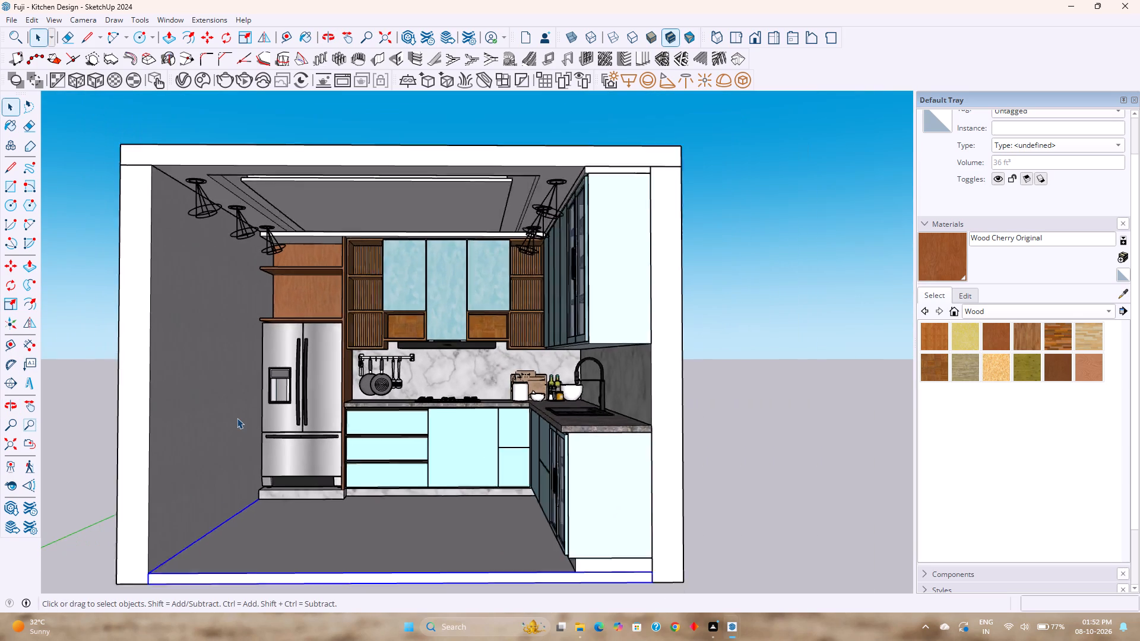
scroll(237, 418, "down", 1)
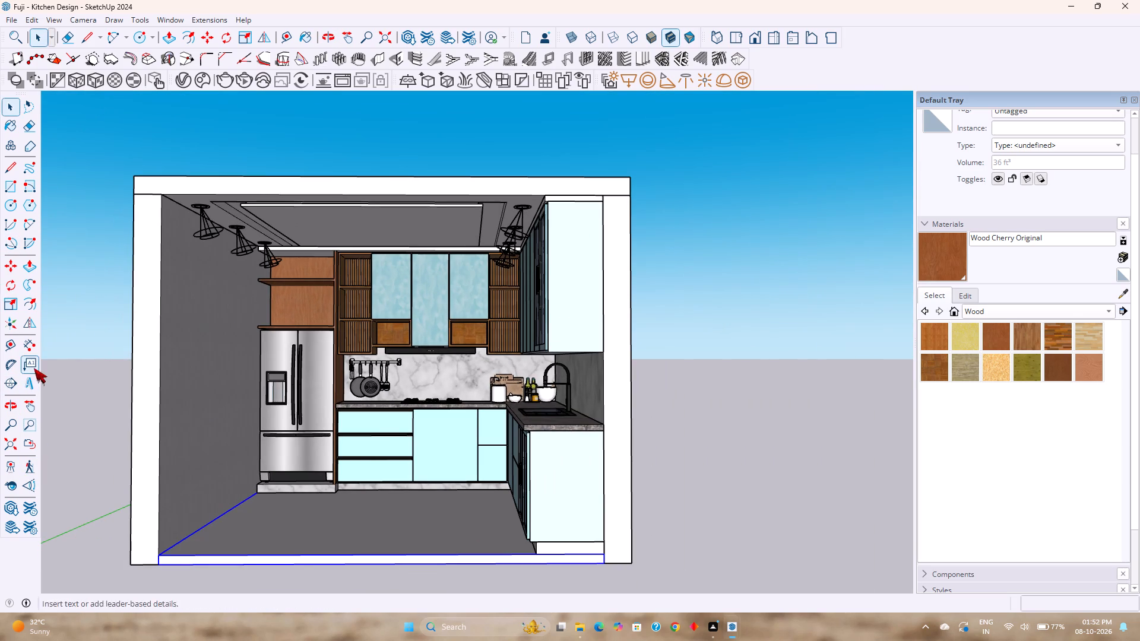
left_click(33, 349)
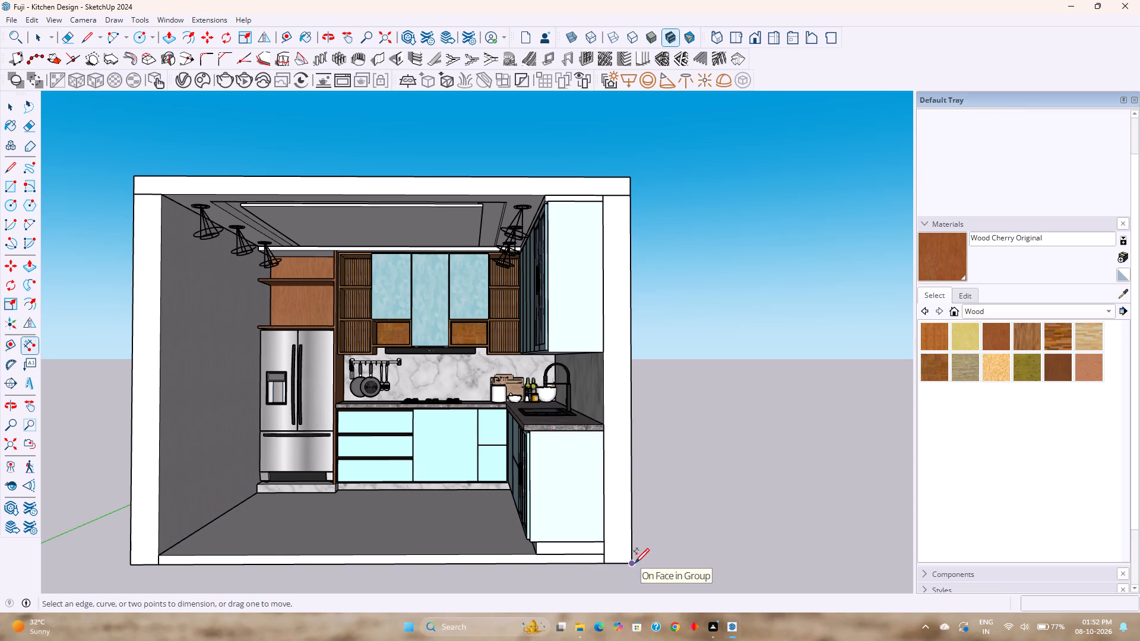
left_click(635, 562)
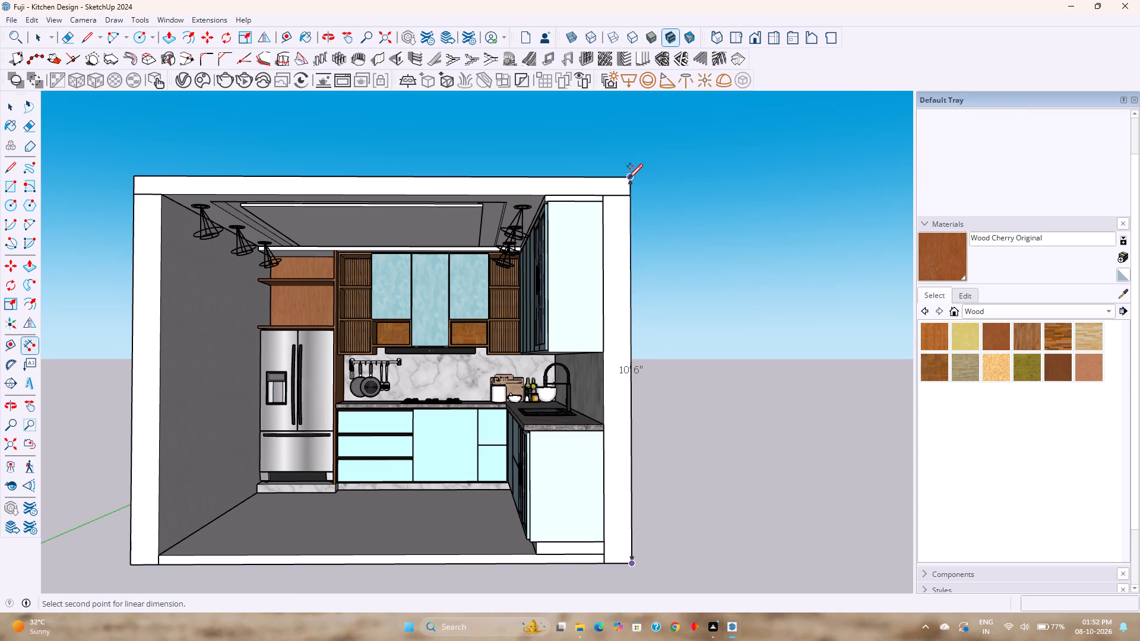
left_click(630, 174)
left_click(680, 192)
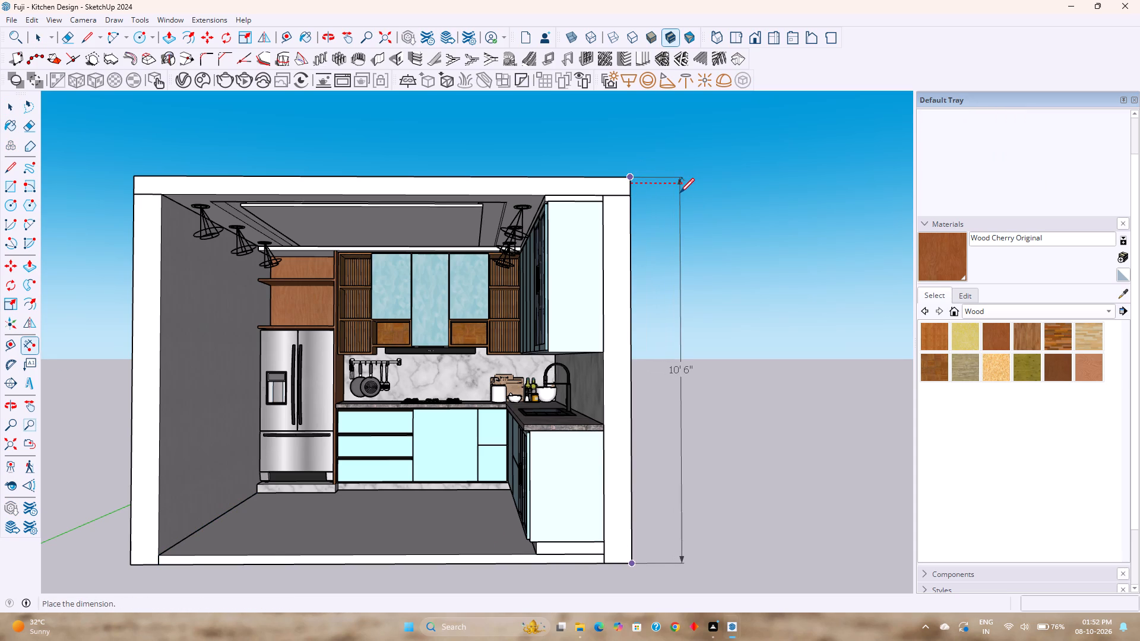
Dimension the plinth height and the height from plinth top to countertop top at the sink run's front end, outside the wall.
left_click(601, 554)
left_click(601, 541)
left_click(741, 527)
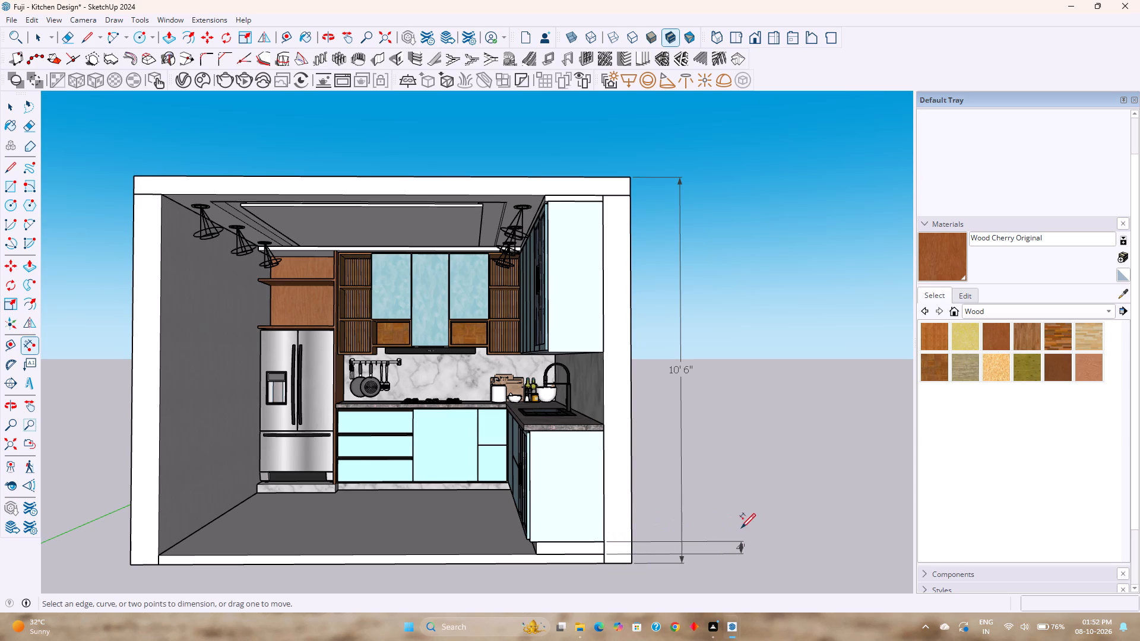
left_click(606, 538)
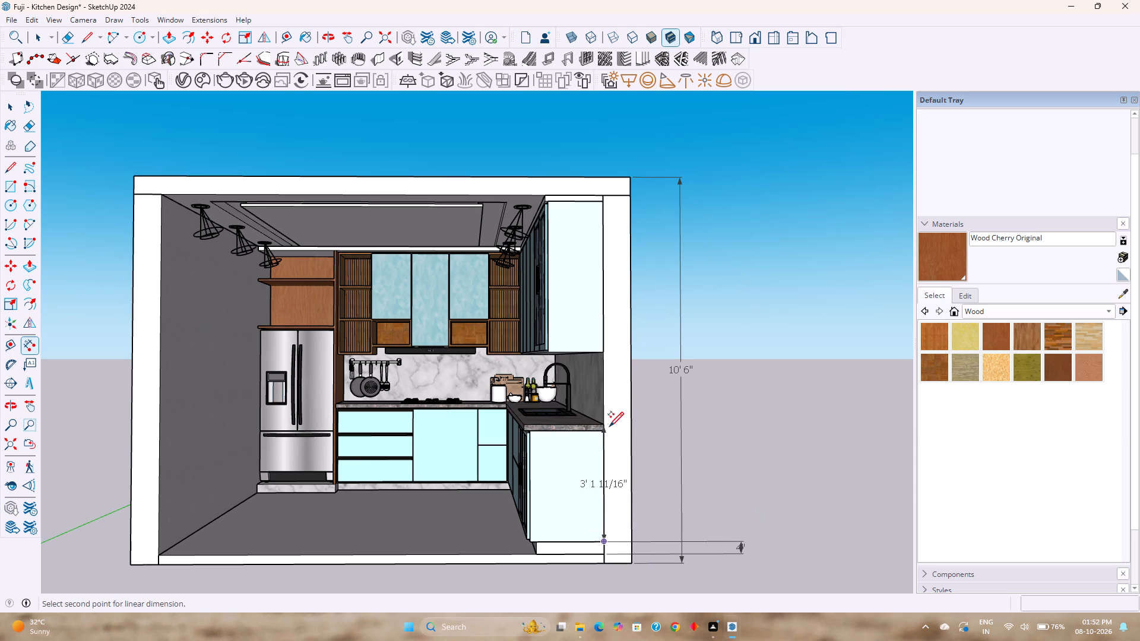
left_click(605, 421)
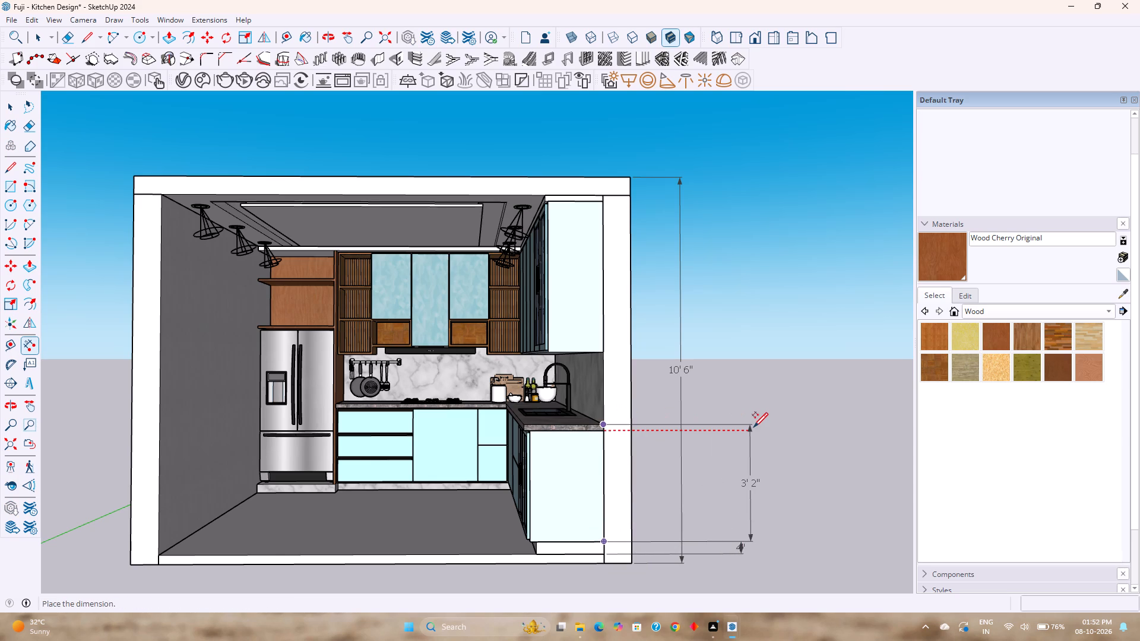
left_click(753, 426)
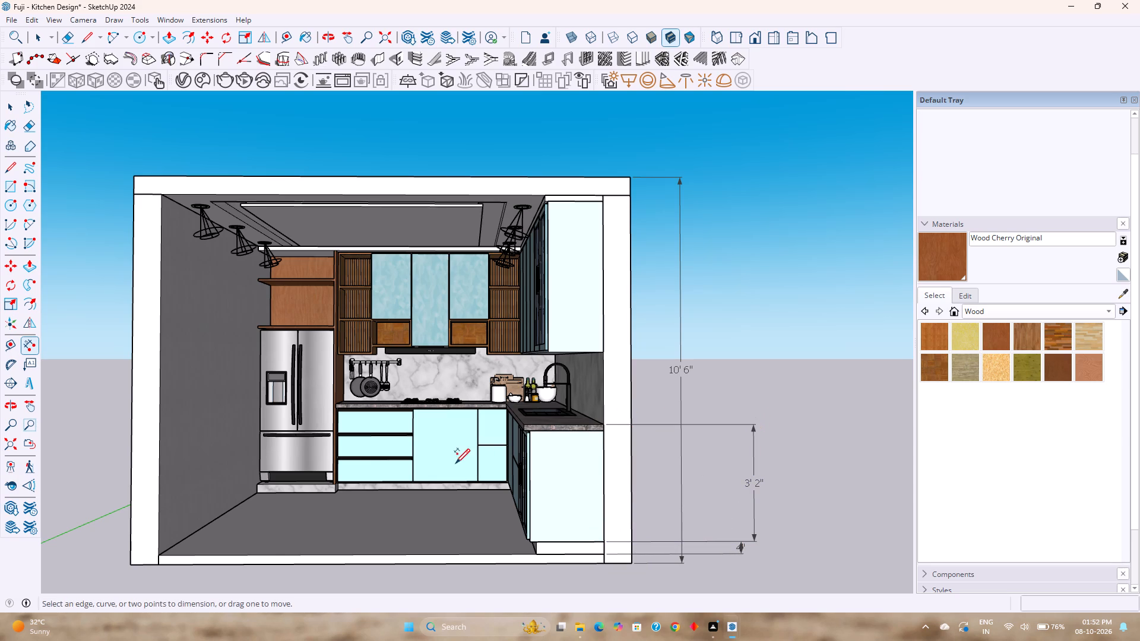
Dimension the countertop's thickness at the front end of the sink run, placing the dimension outside the wall.
scroll(594, 449, "up", 1)
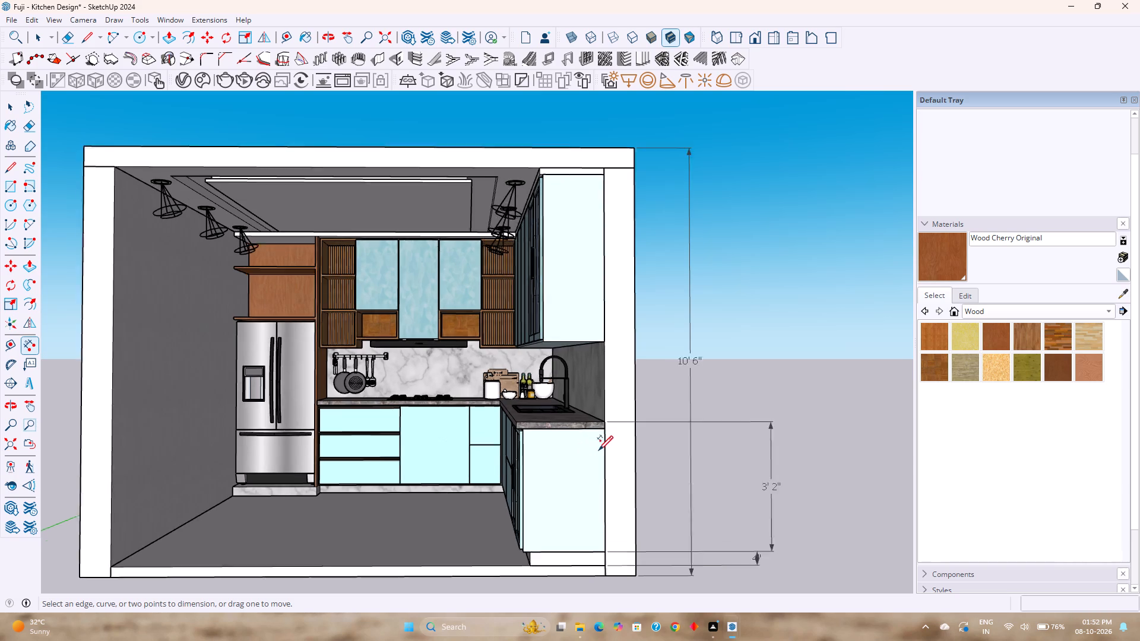
scroll(598, 449, "up", 1)
middle_click_drag(600, 449, 585, 403)
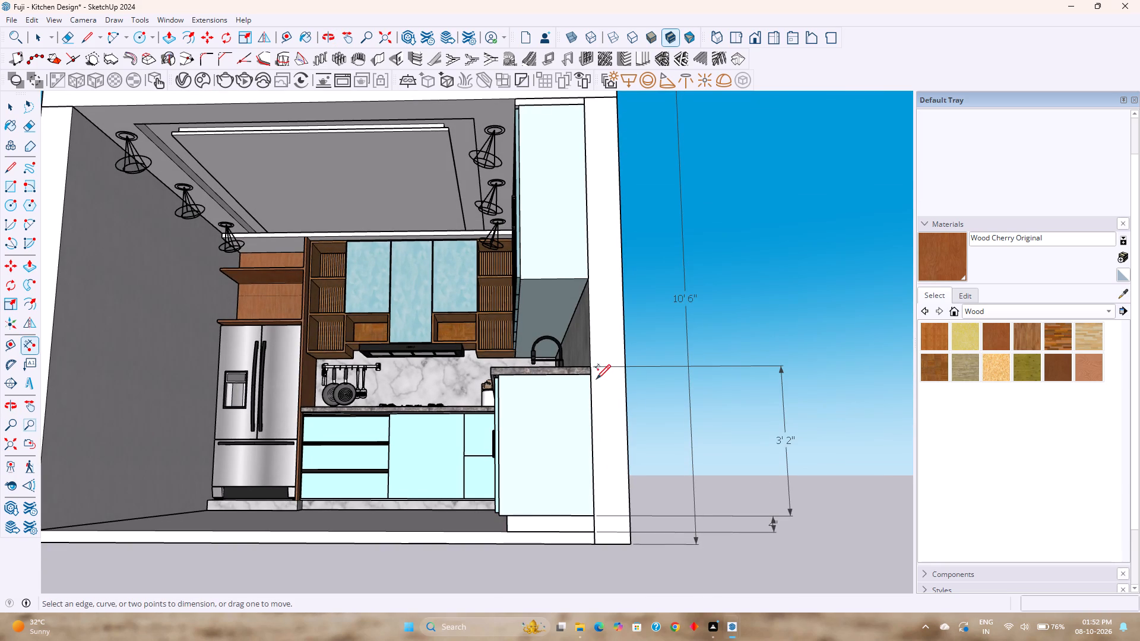
left_click(593, 374)
left_click(593, 364)
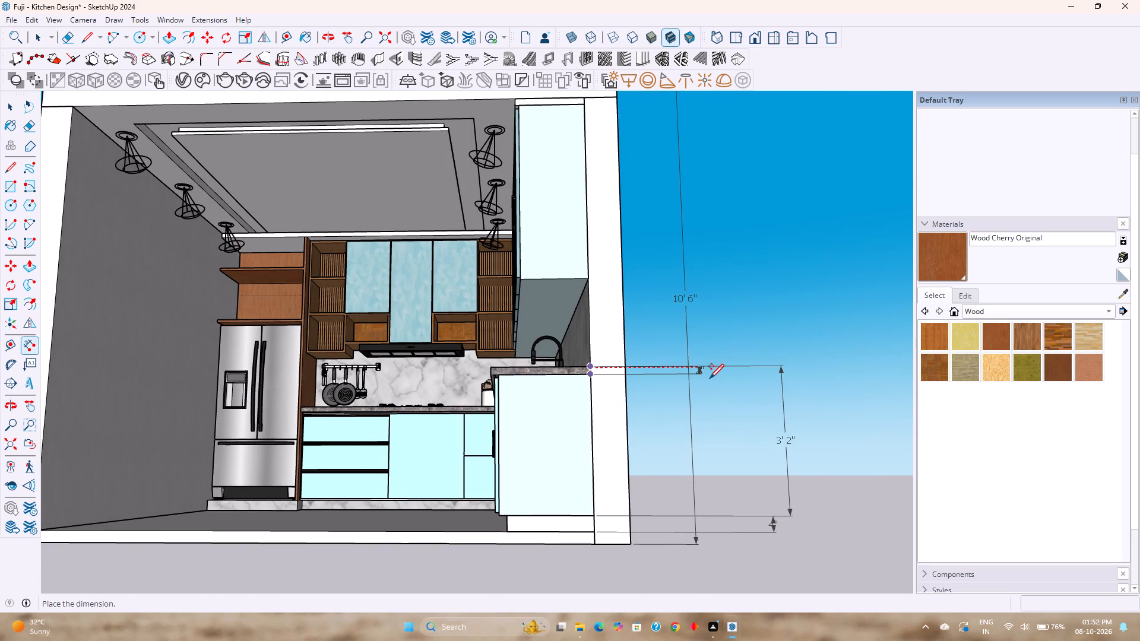
left_click(727, 390)
Dimension the gap between the sink-side countertop and wall cabinet, and the wall cabinet's height, placing both outside the wall.
middle_click_drag(578, 364, 572, 438)
left_click(587, 360)
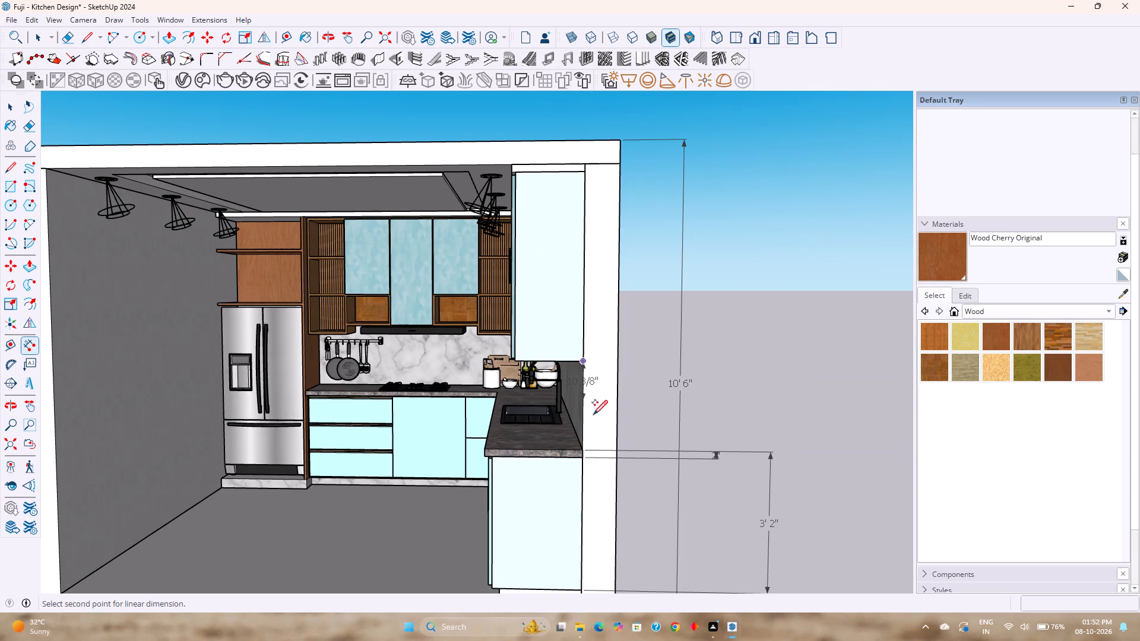
left_click(585, 449)
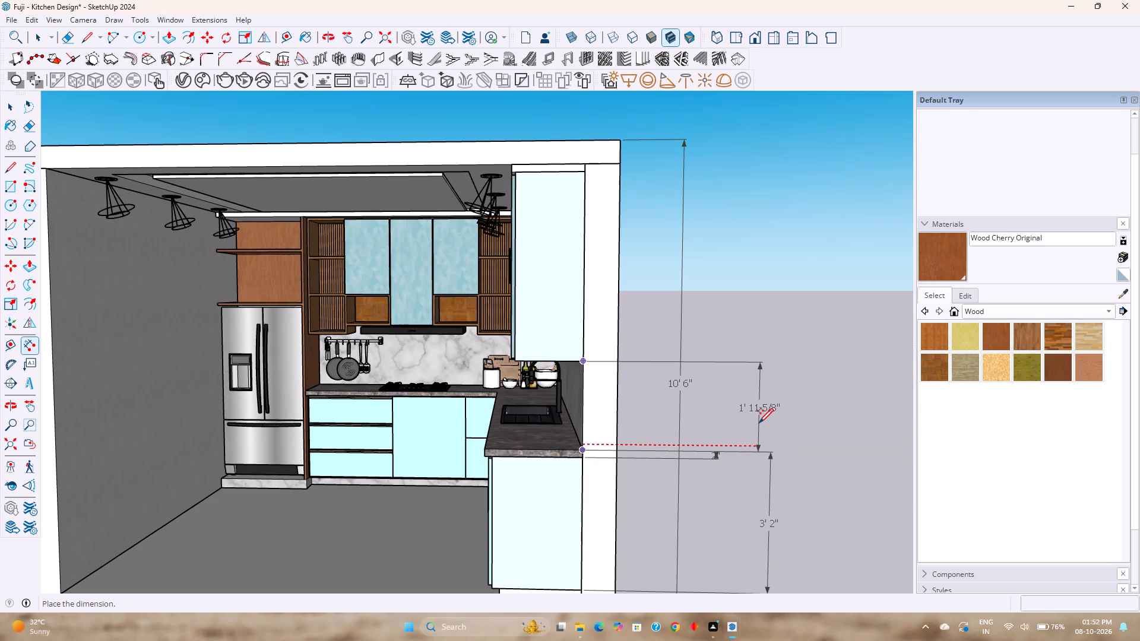
left_click(759, 422)
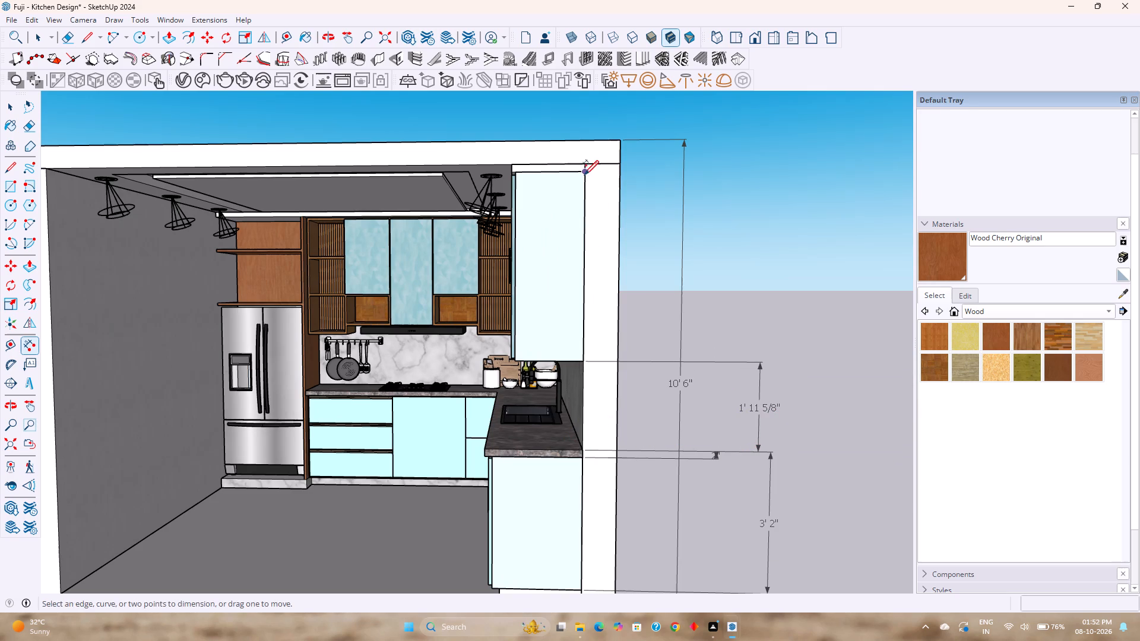
left_click(585, 171)
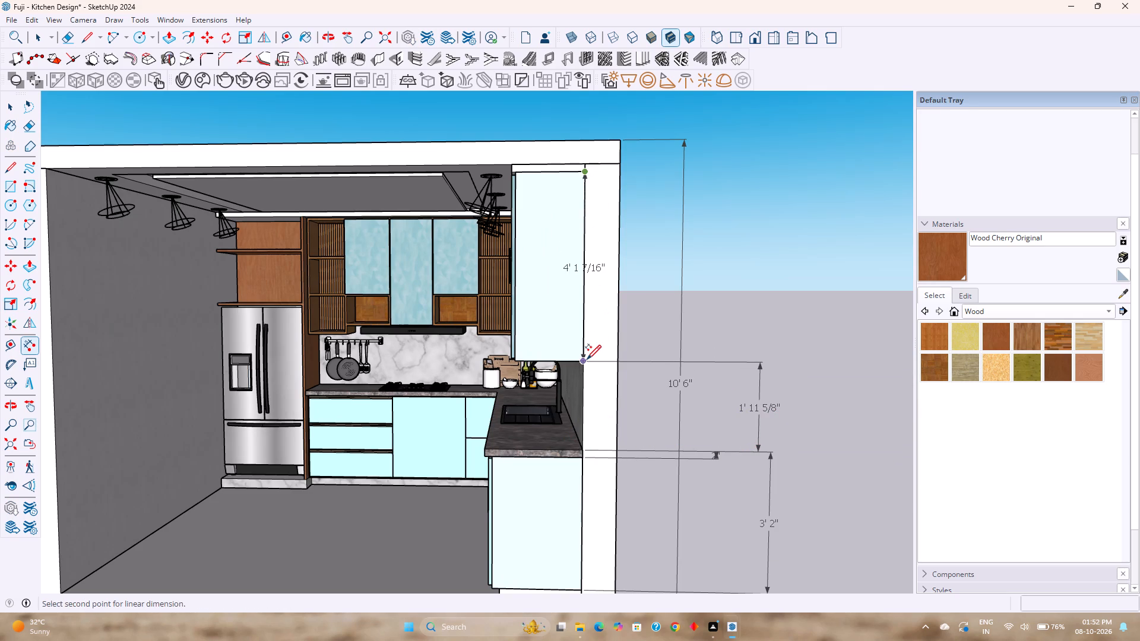
left_click(587, 360)
left_click(723, 351)
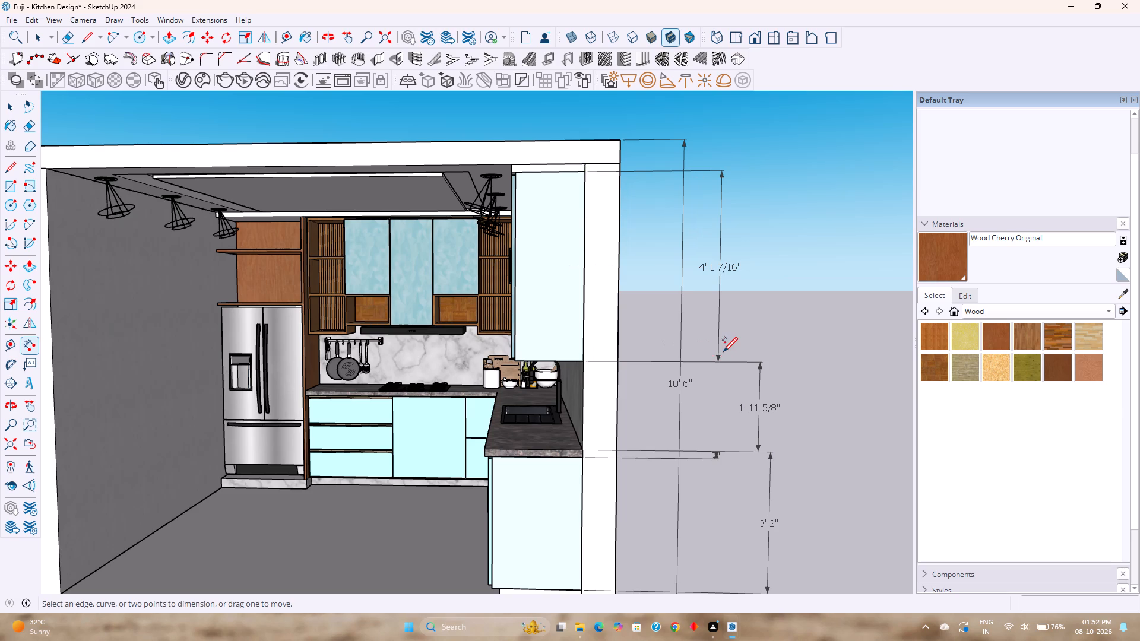
Examine the placed height dimensions and the kitchen from the front and side.
middle_click_drag(508, 398, 537, 385)
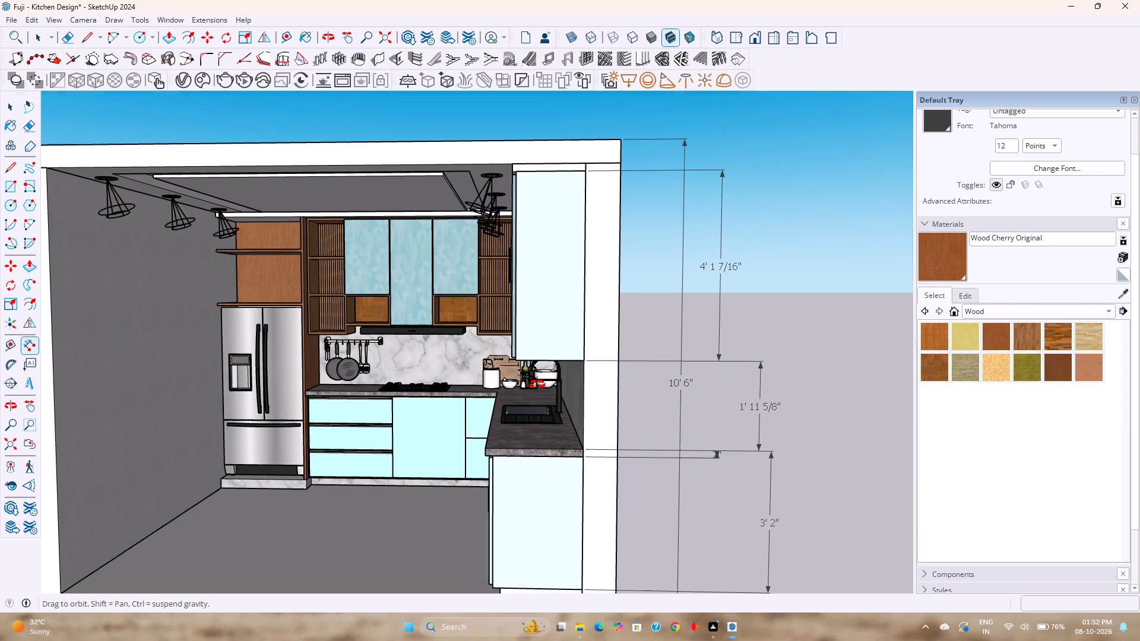
middle_click_drag(537, 385, 606, 375)
scroll(606, 375, "down", 4)
middle_click_drag(606, 375, 488, 382)
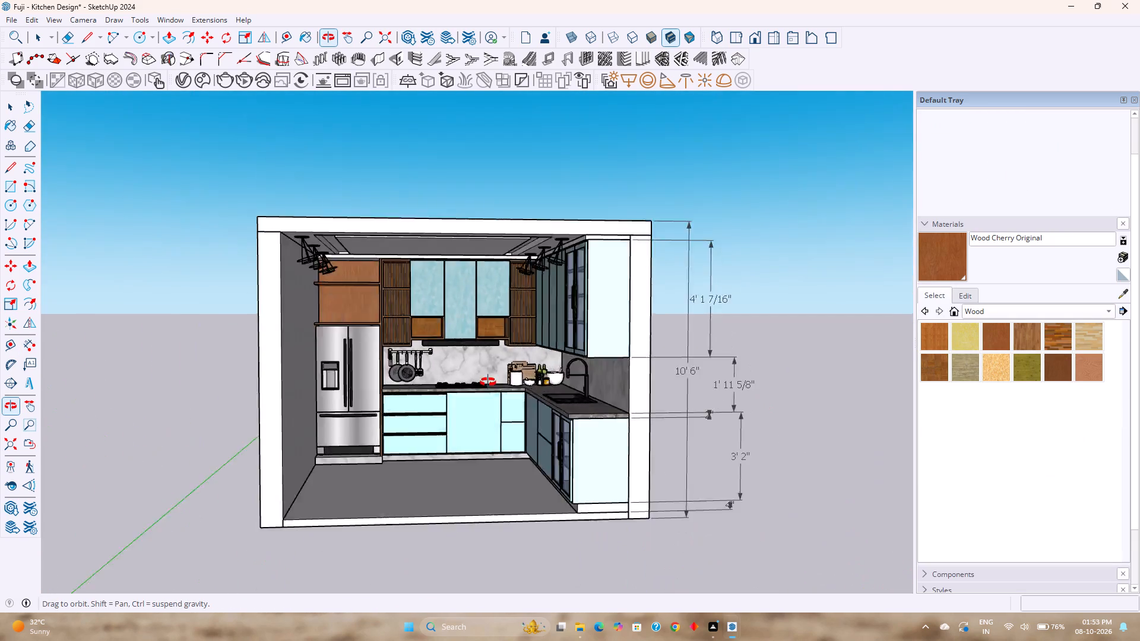
middle_click_drag(488, 382, 403, 417)
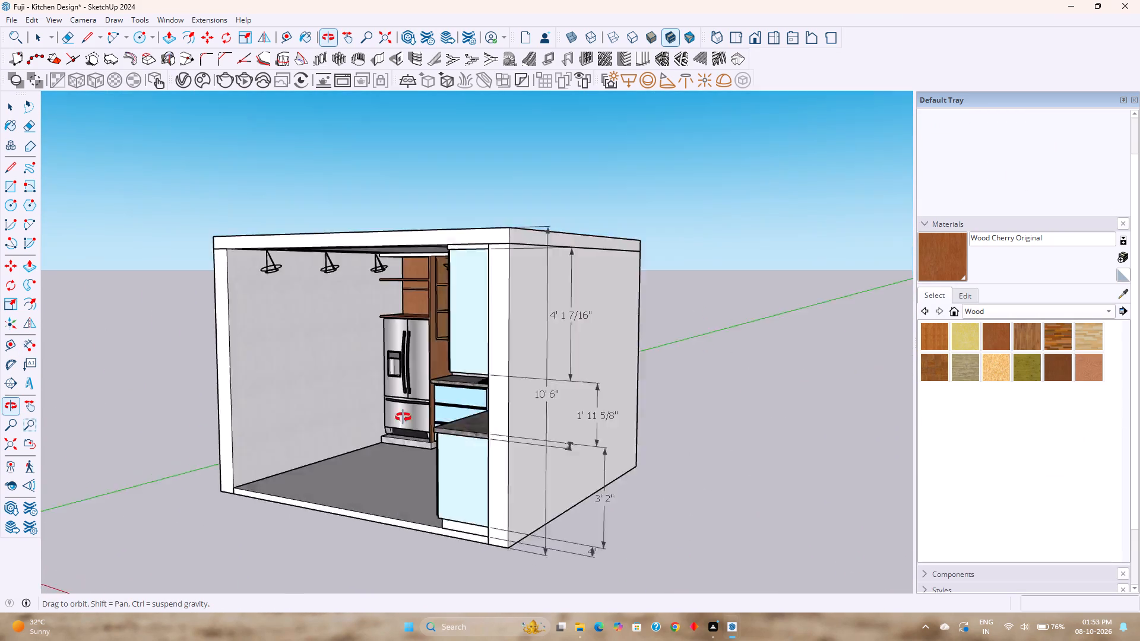
middle_click_drag(403, 417, 536, 367)
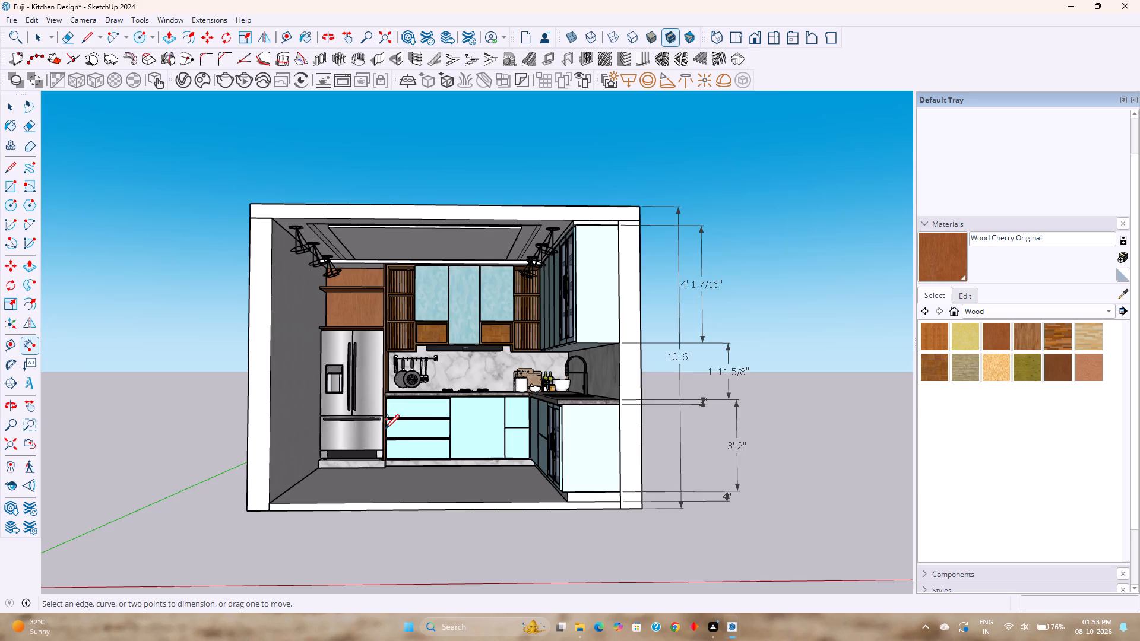
scroll(384, 437, "up", 6)
scroll(392, 468, "down", 2)
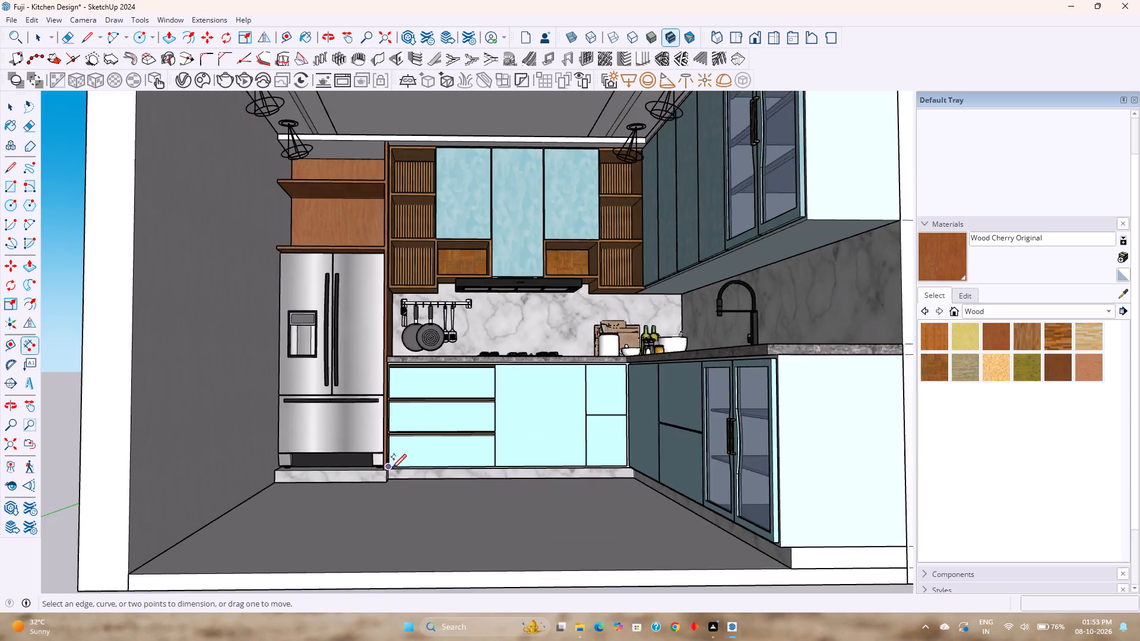
scroll(392, 468, "down", 5)
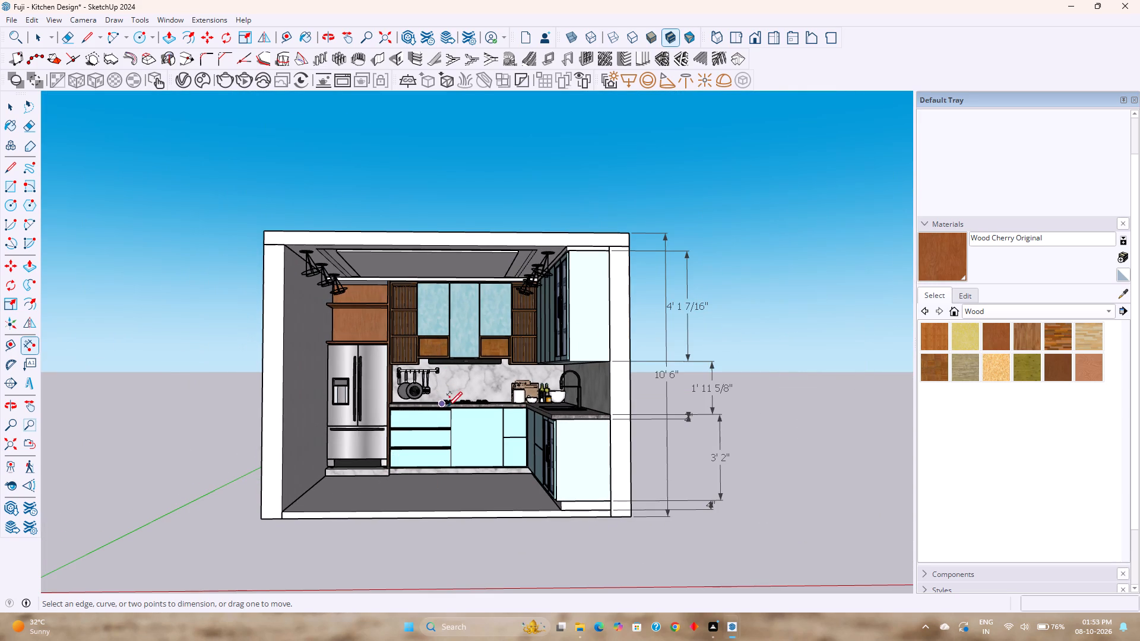
Leave the Dimension tool and save the kitchen model with its height dimensions.
key("Escape")
key("space")
key("Escape")
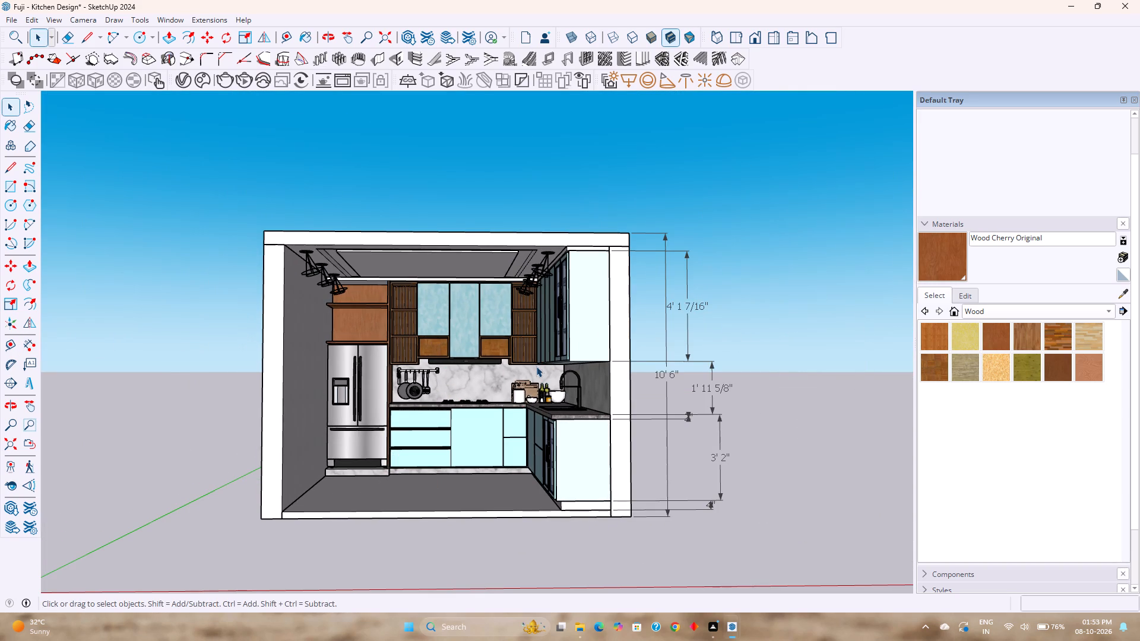
key("Escape")
key("space")
key("ctrl+s")
Inspect the plinth height dimension up close, selecting and deselecting it.
scroll(734, 490, "up", 16)
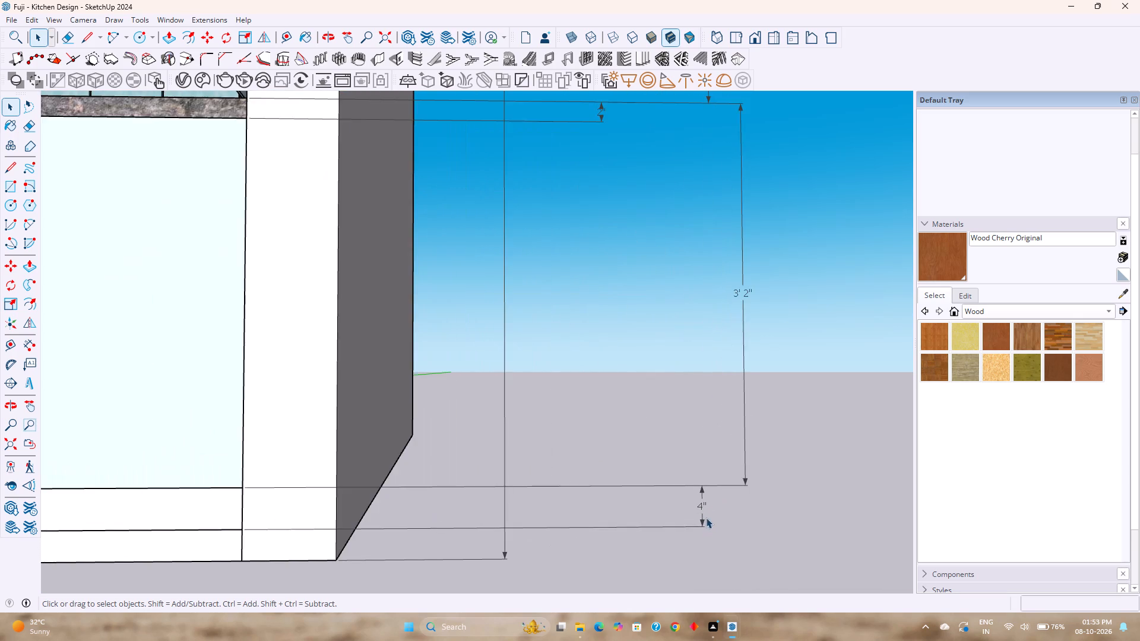
scroll(702, 517, "up", 3)
left_click(701, 498)
scroll(700, 501, "down", 6)
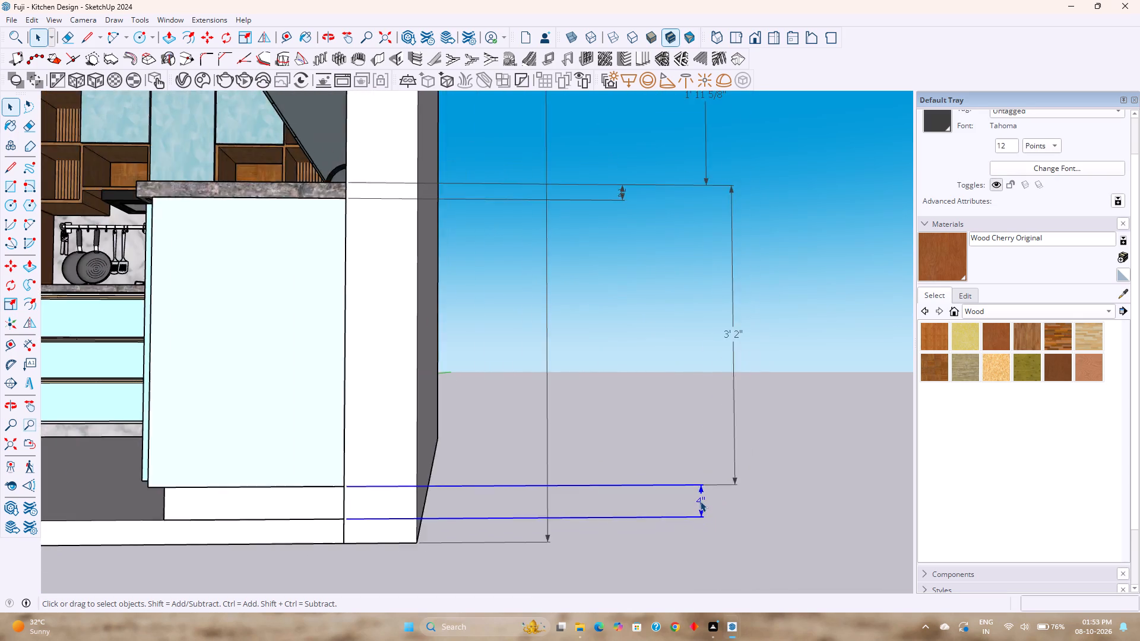
scroll(700, 501, "down", 3)
left_click(721, 548)
scroll(717, 530, "down", 2)
scroll(705, 457, "down", 2)
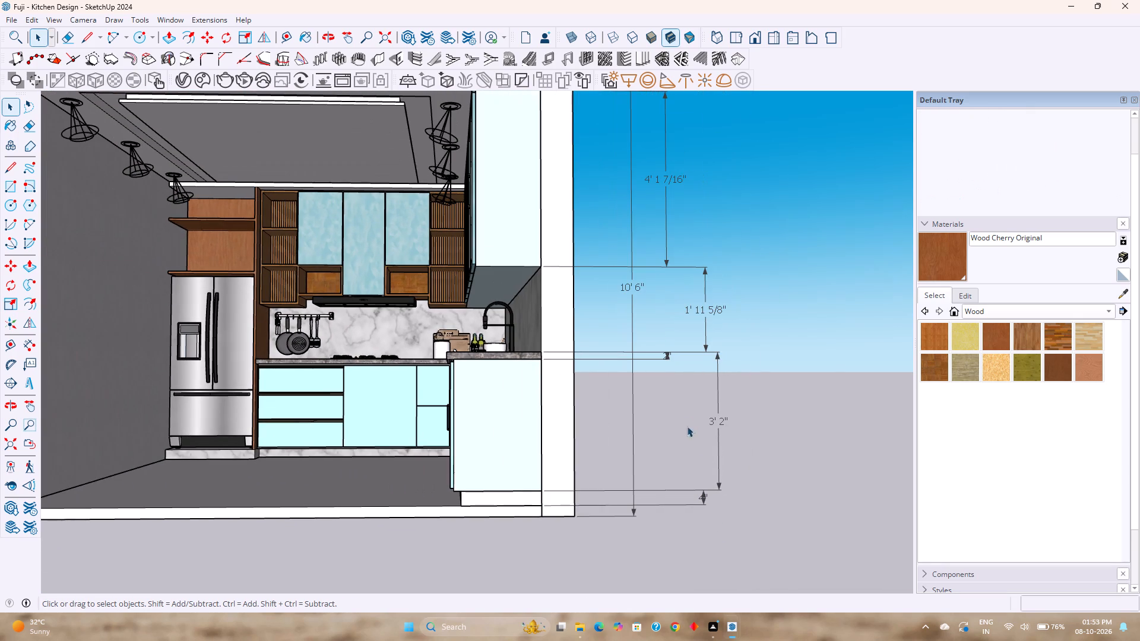
Examine the whole dimensioned kitchen from the front at different heights and angles.
middle_click_drag(705, 381, 753, 487, "shift")
scroll(753, 477, "down", 3)
middle_click_drag(641, 456, 702, 465, "shift")
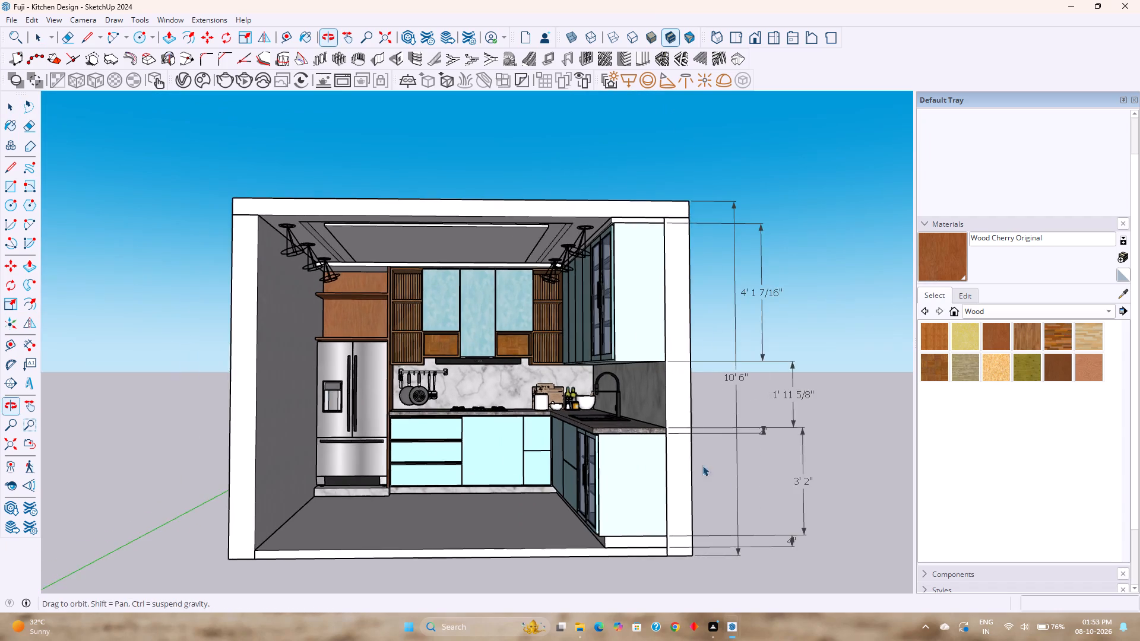
middle_click_drag(702, 465, 702, 465, "shift")
scroll(679, 467, "up", 2)
middle_click_drag(600, 426, 647, 455, "shift")
middle_click_drag(673, 470, 650, 446)
scroll(650, 446, "down", 1)
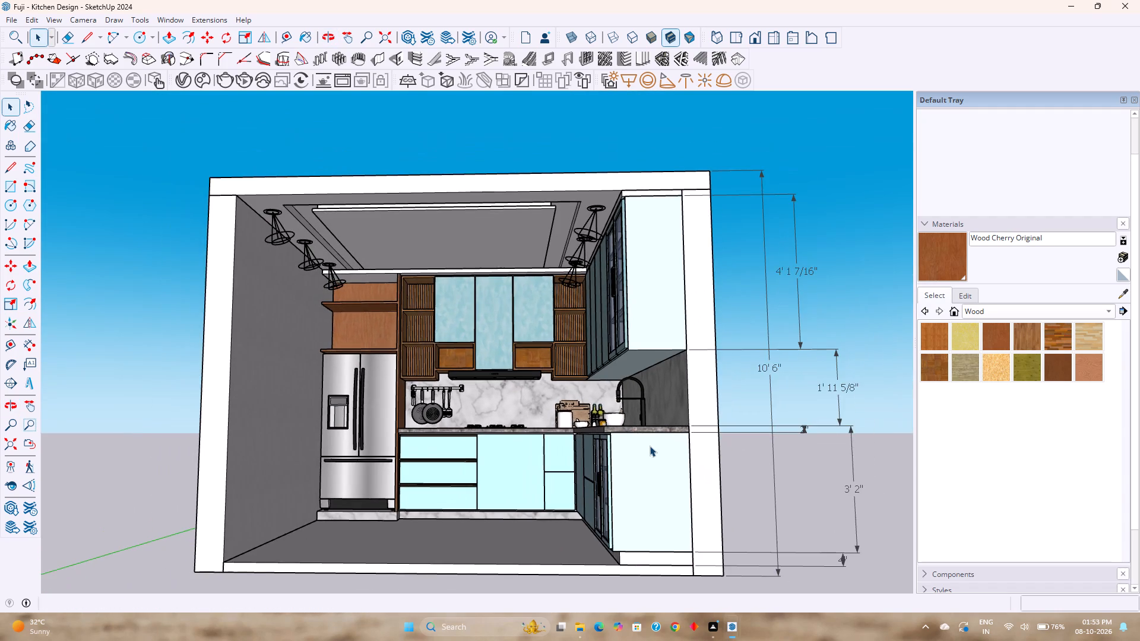
middle_click_drag(650, 444, 667, 480)
middle_click_drag(670, 478, 673, 431, "shift")
middle_click_drag(673, 431, 670, 442)
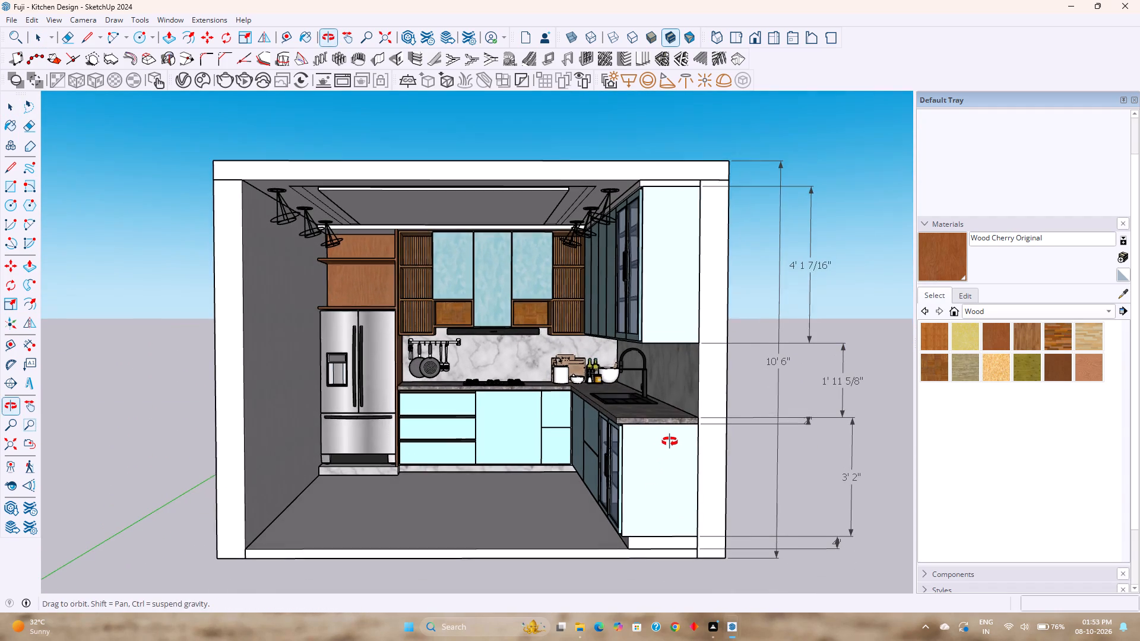
middle_click_drag(670, 442, 670, 442)
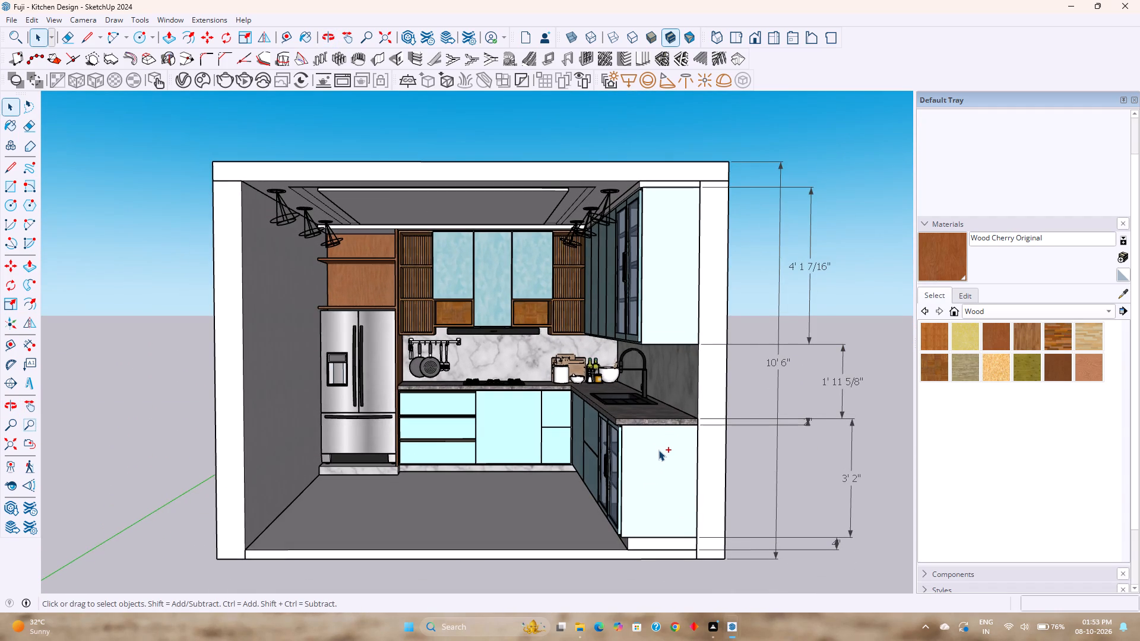
Save the dimensioned kitchen model file.
key("ctrl+s")
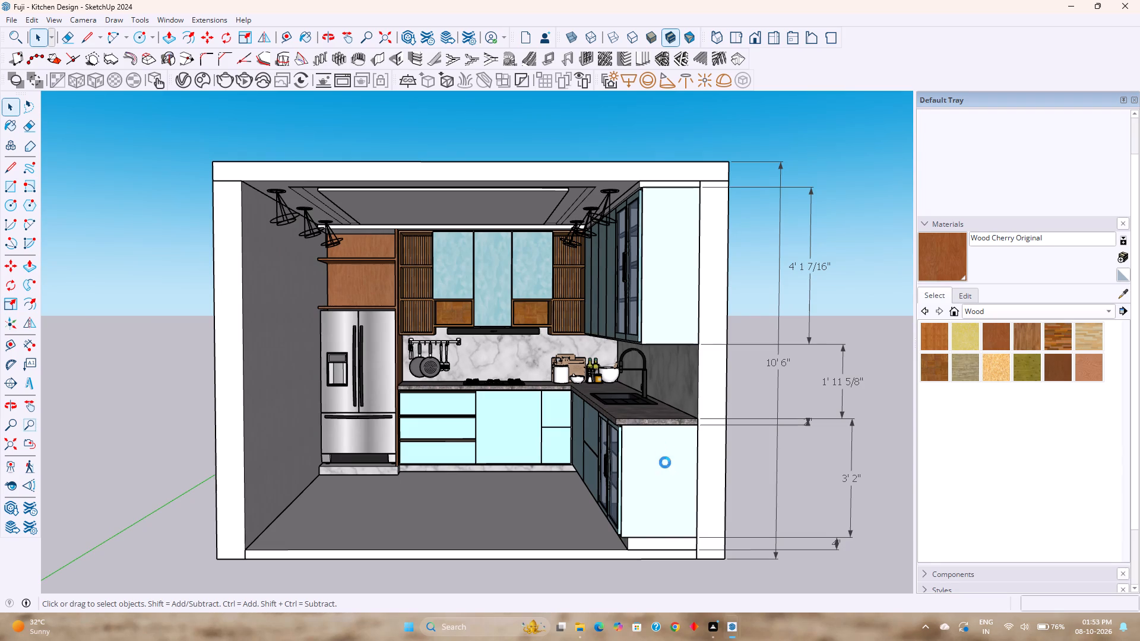
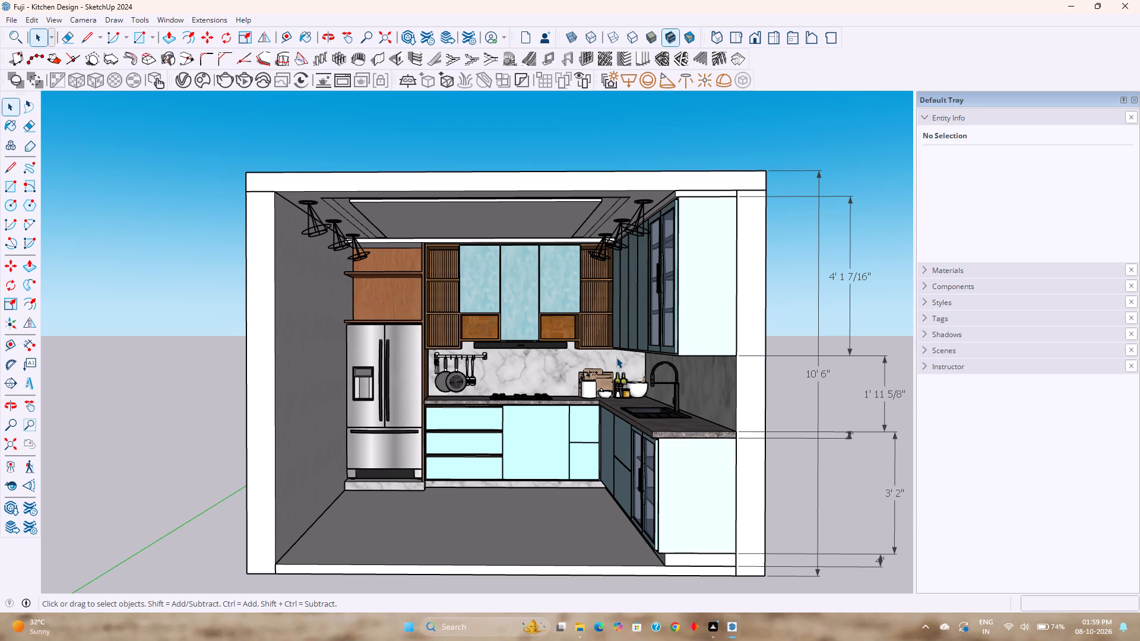
Examine the dimensioned kitchen from the front and from both sides, checking the height dimensions beside the outer wall.
scroll(620, 355, "down", 2)
middle_click_drag(615, 355, 545, 368)
scroll(749, 408, "up", 3)
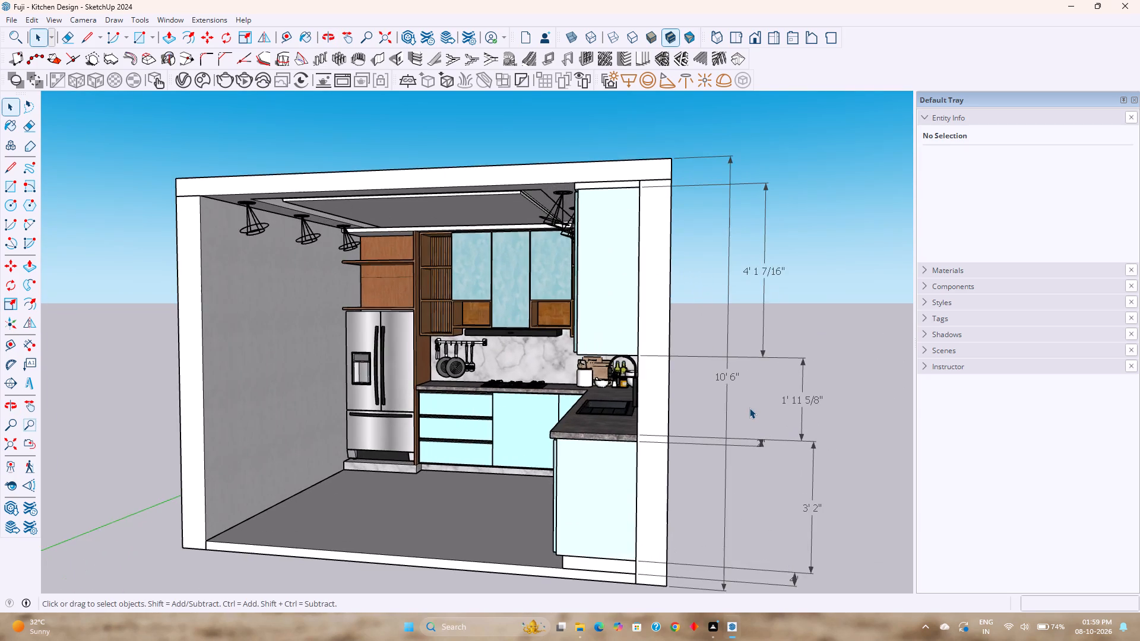
scroll(749, 408, "up", 2)
middle_click_drag(749, 408, 682, 396)
scroll(682, 396, "up", 2)
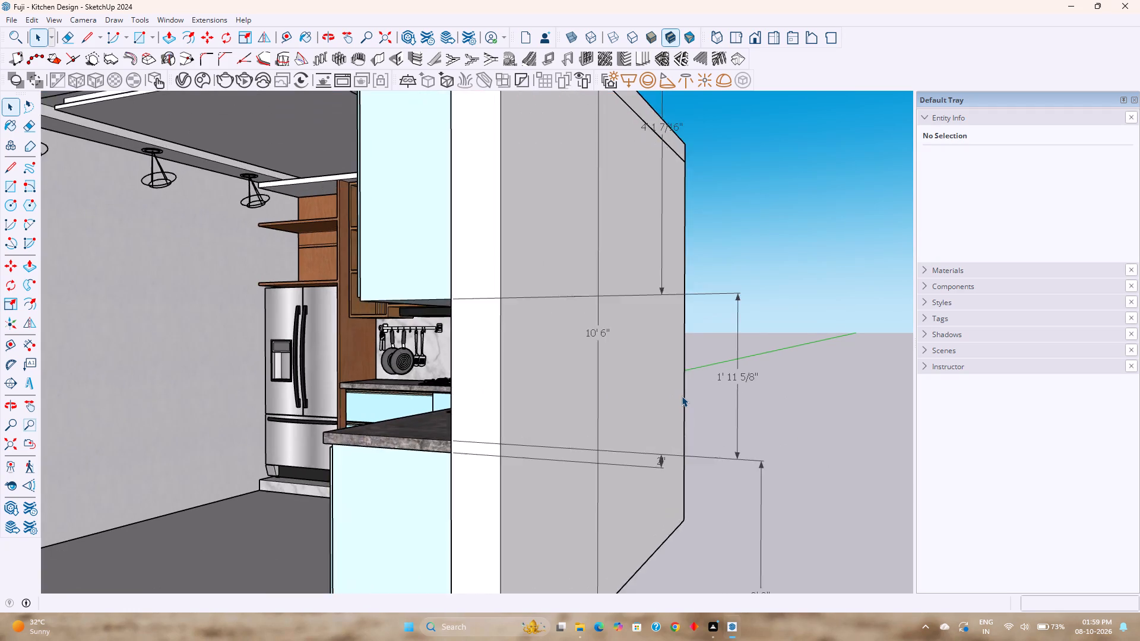
scroll(682, 396, "up", 1)
scroll(682, 396, "down", 2)
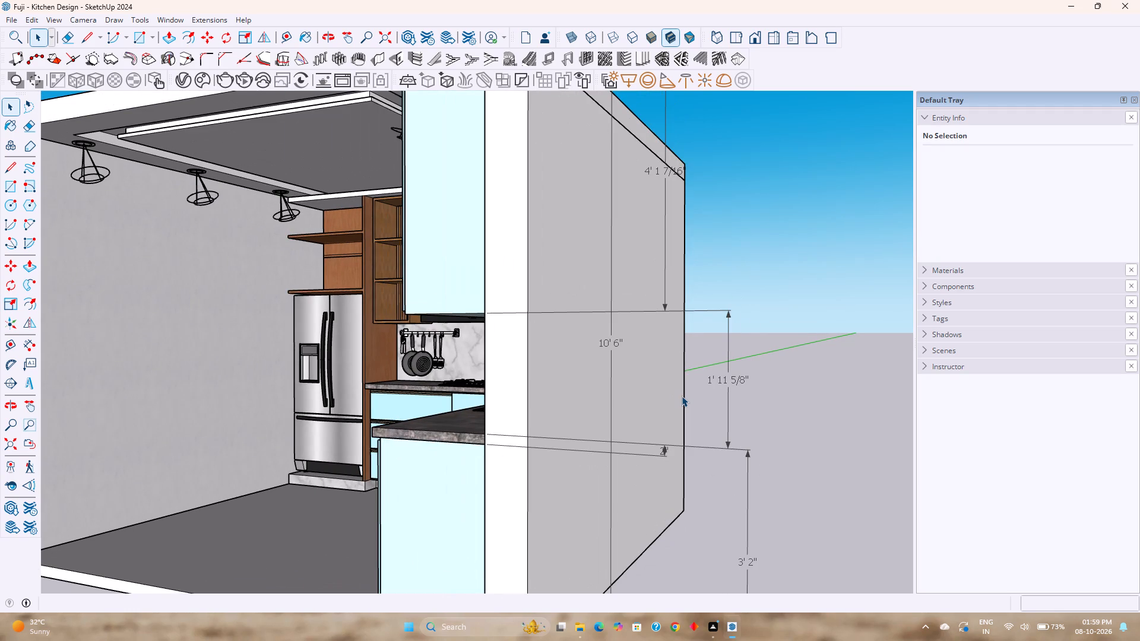
scroll(682, 396, "down", 2)
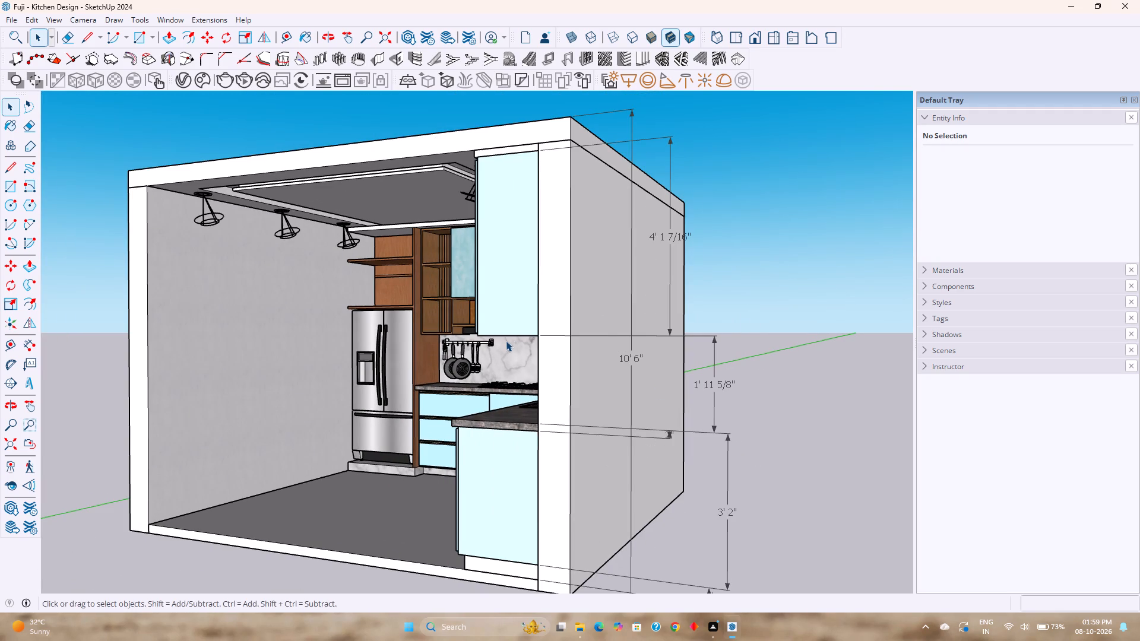
scroll(506, 341, "down", 1)
middle_click_drag(506, 341, 727, 378)
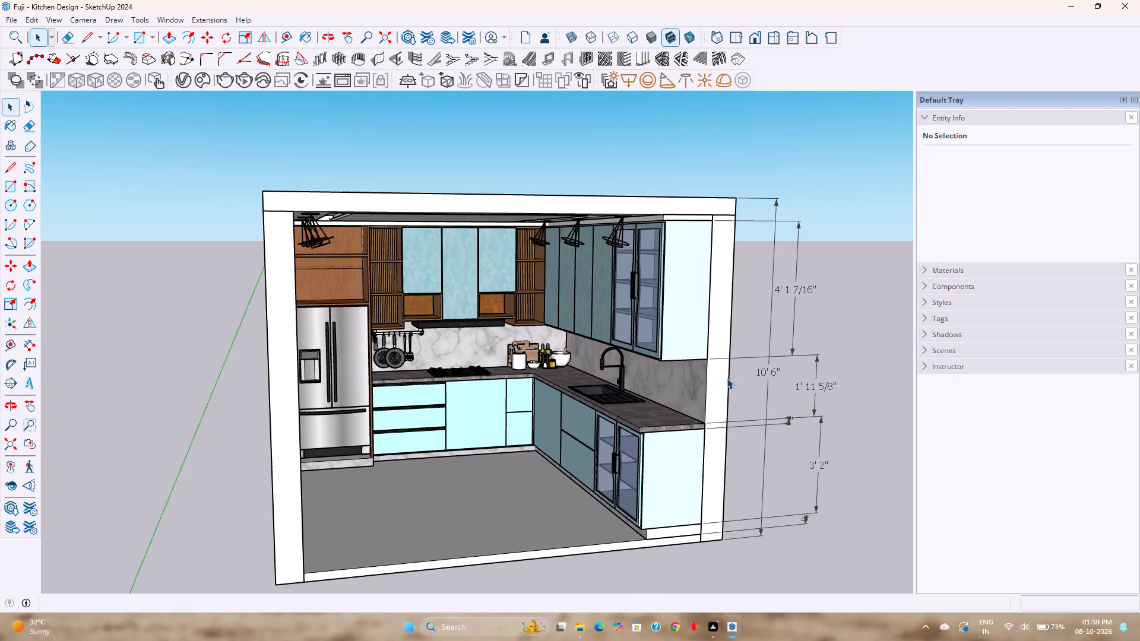
middle_click_drag(751, 364, 672, 399, "shift")
middle_click_drag(690, 399, 689, 401)
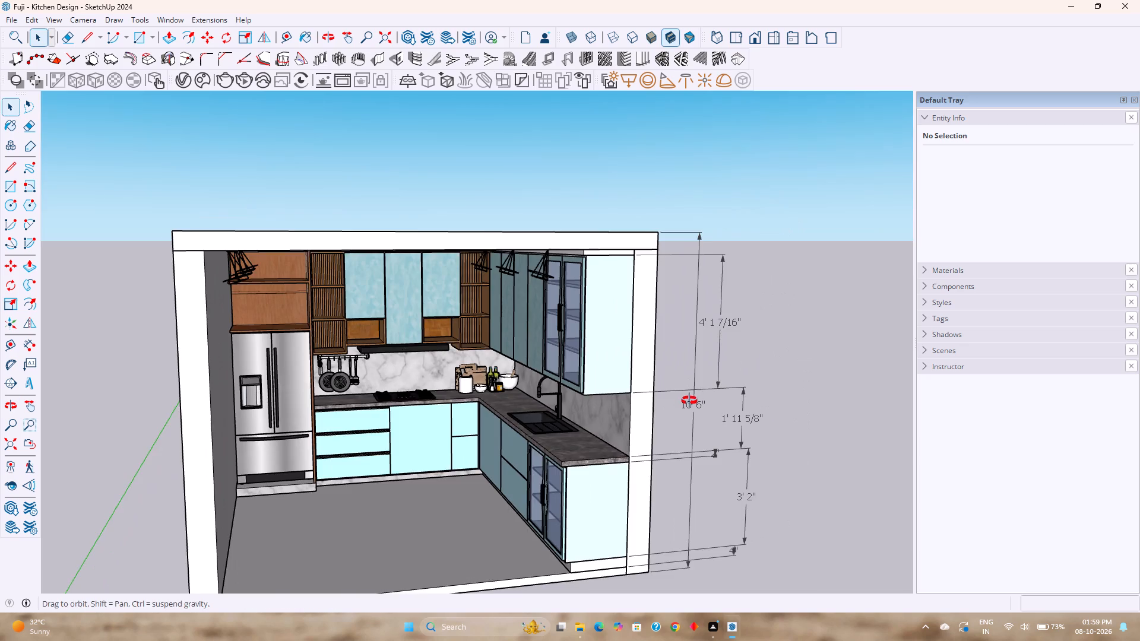
middle_click_drag(689, 401, 528, 421)
middle_click_drag(559, 408, 556, 404, "shift")
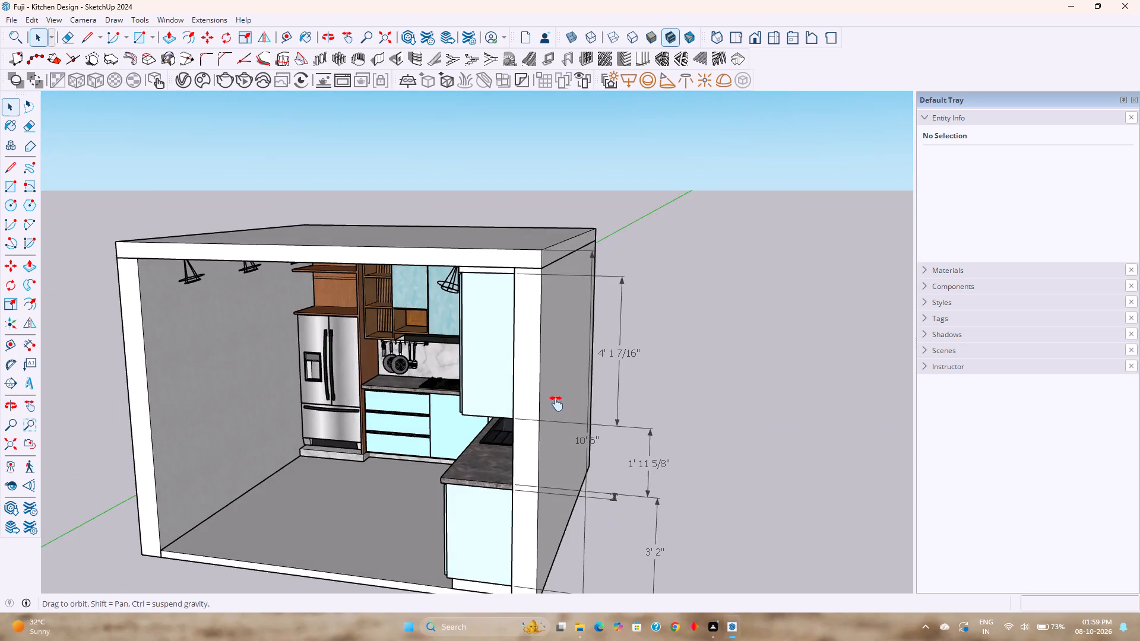
middle_click_drag(556, 404, 420, 358, "shift")
middle_click_drag(420, 358, 594, 343)
scroll(597, 346, "down", 4)
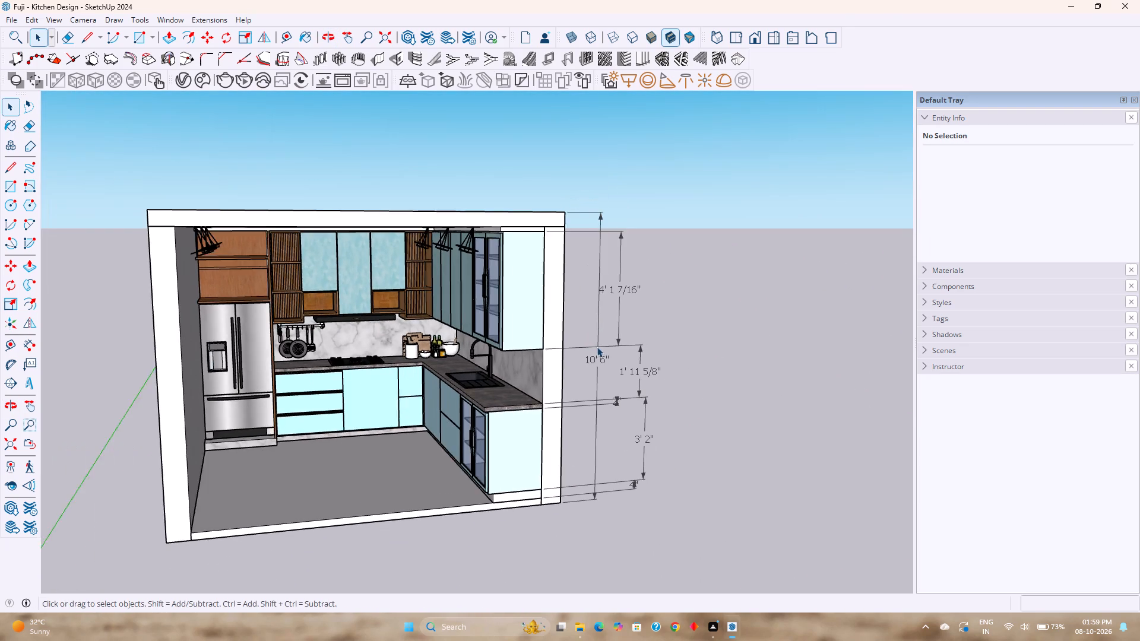
middle_click_drag(649, 377, 563, 345)
scroll(563, 345, "down", 3)
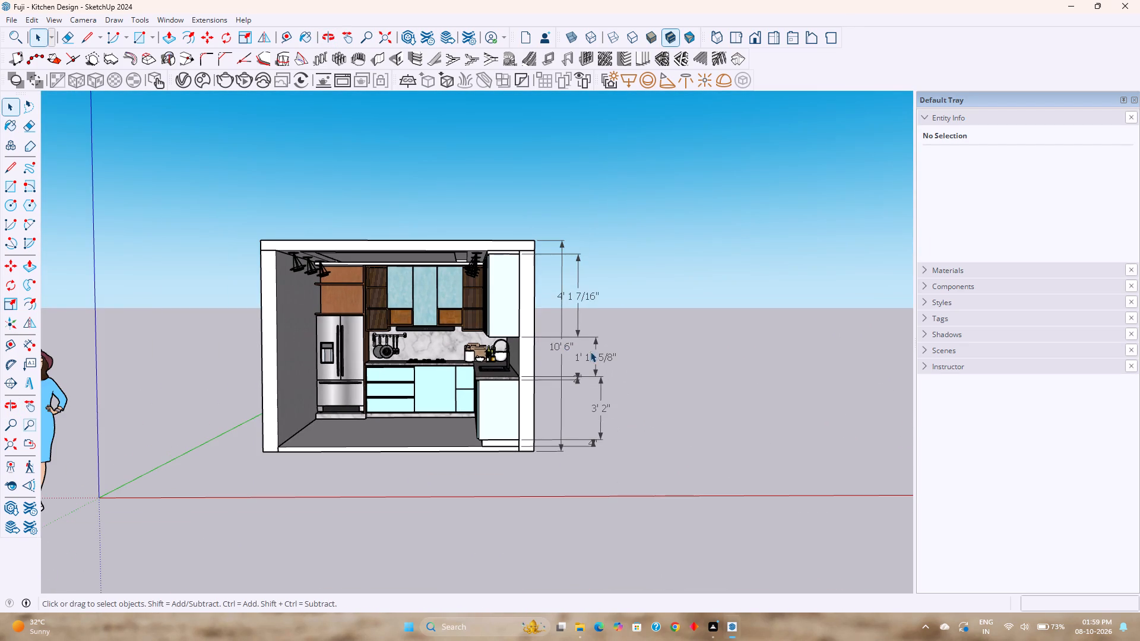
middle_click_drag(652, 389, 353, 382, "shift")
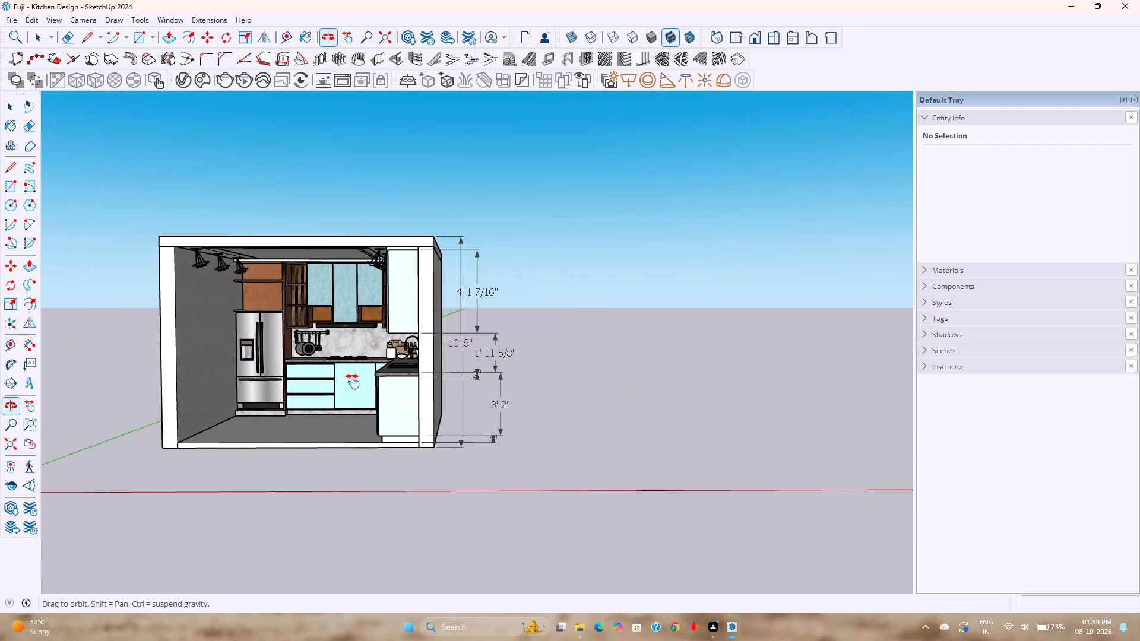
middle_click_drag(353, 382, 322, 389, "shift")
scroll(451, 393, "up", 3)
middle_click_drag(531, 389, 534, 471)
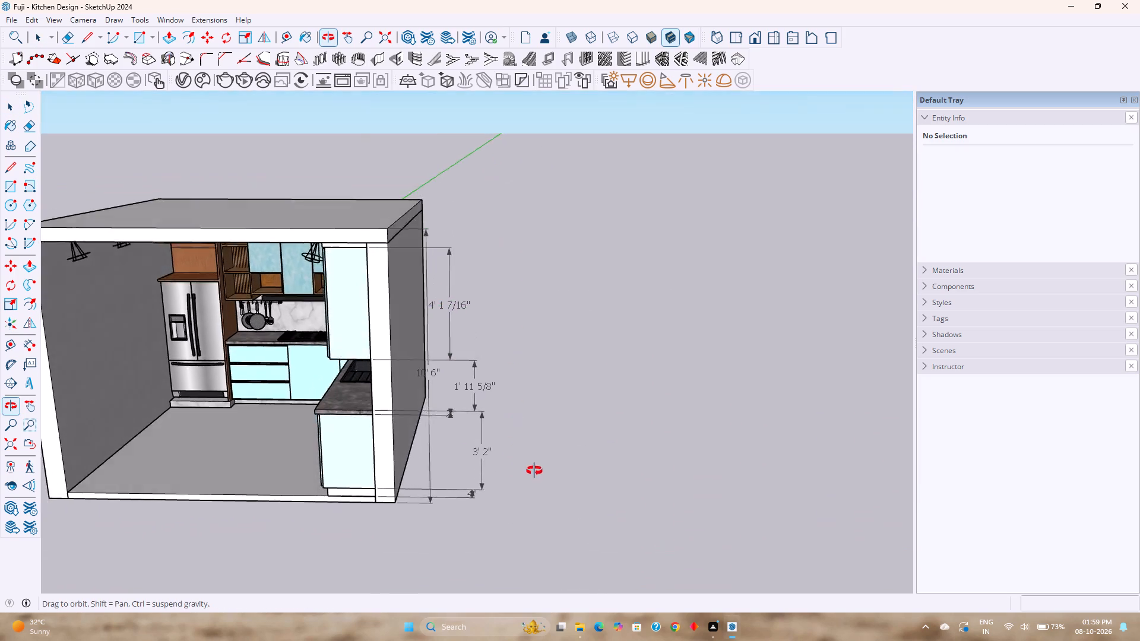
middle_click_drag(534, 471, 748, 398)
middle_click_drag(620, 392, 700, 356, "shift")
middle_click_drag(702, 360, 631, 364)
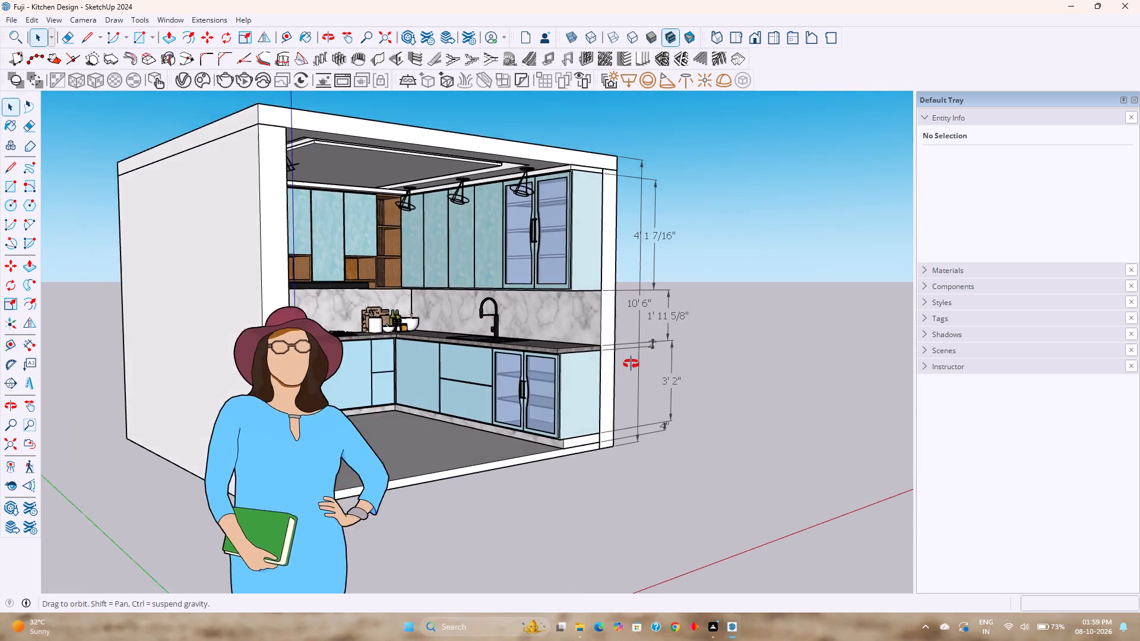
middle_click_drag(631, 364, 546, 357)
Open the countertop group and select the light strip recessed in the underside of the sink-side counter's front edge.
scroll(444, 303, "up", 6)
middle_click_drag(421, 280, 530, 318, "shift")
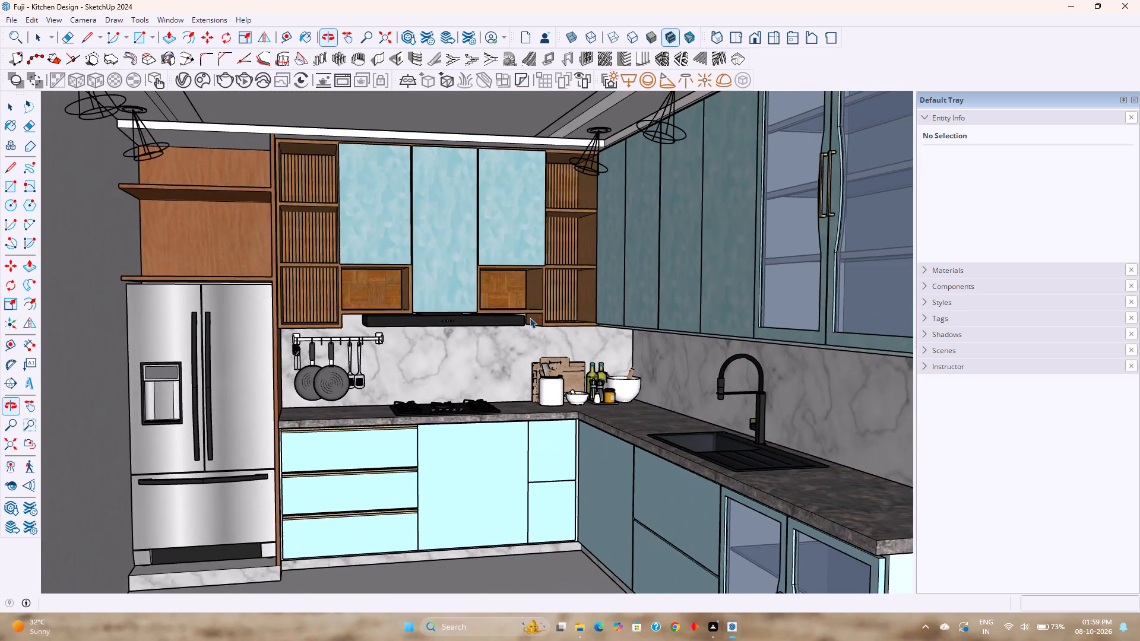
scroll(591, 343, "up", 1)
middle_click_drag(623, 372, 581, 315, "shift")
scroll(641, 392, "up", 1)
middle_click_drag(644, 401, 589, 341)
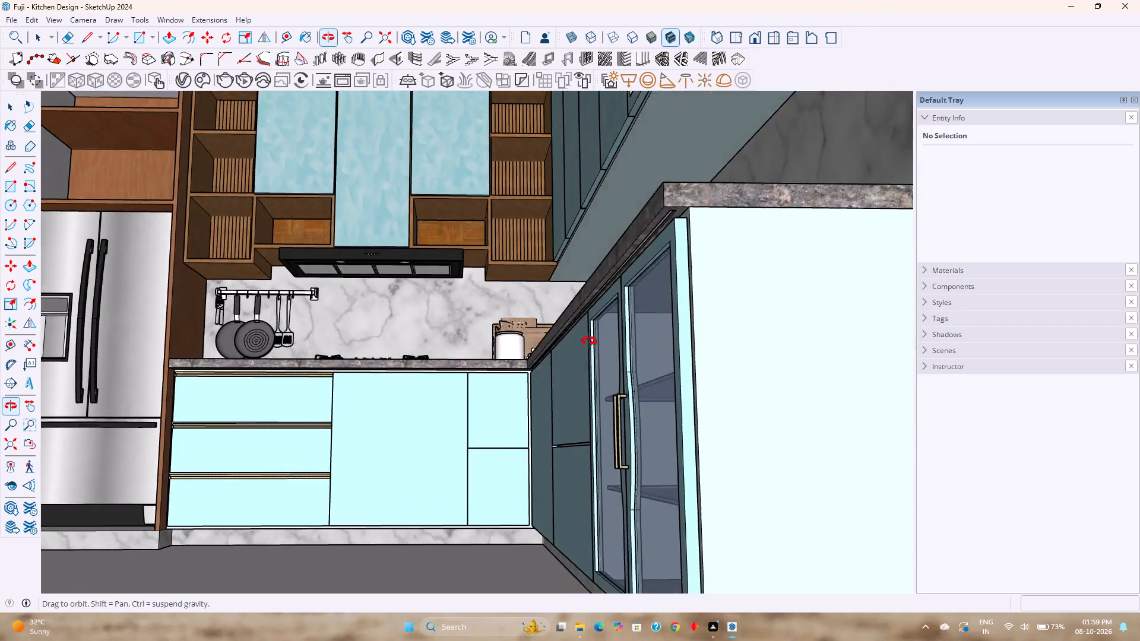
middle_click_drag(589, 341, 591, 366)
scroll(669, 326, "up", 4)
scroll(685, 336, "down", 2)
middle_click_drag(685, 336, 697, 290)
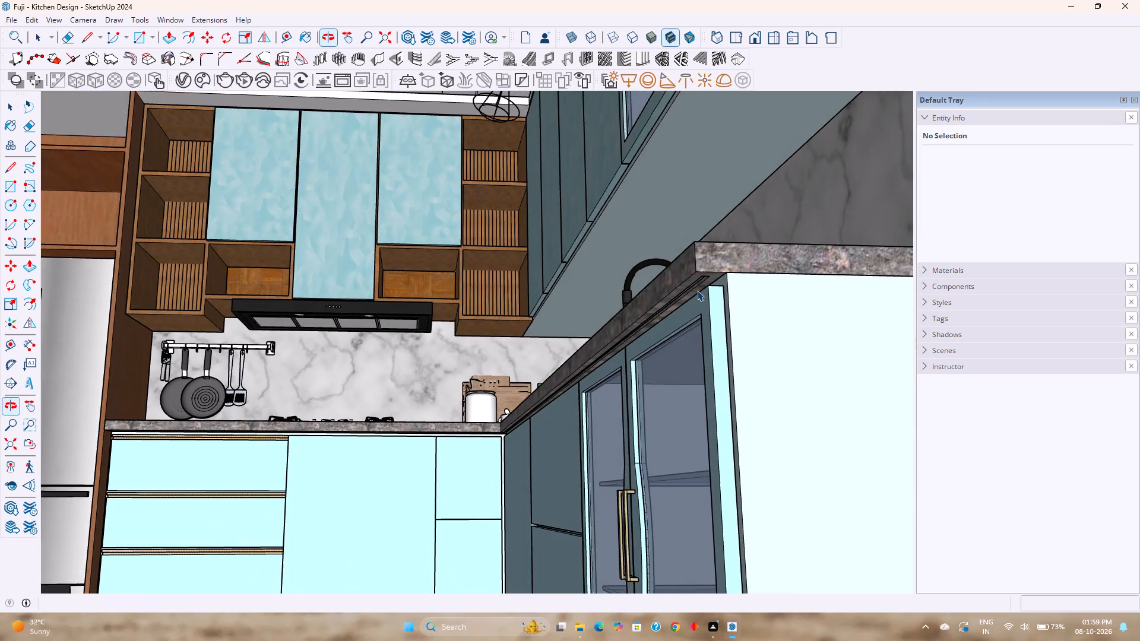
scroll(695, 290, "up", 18)
middle_click_drag(695, 296, 695, 283)
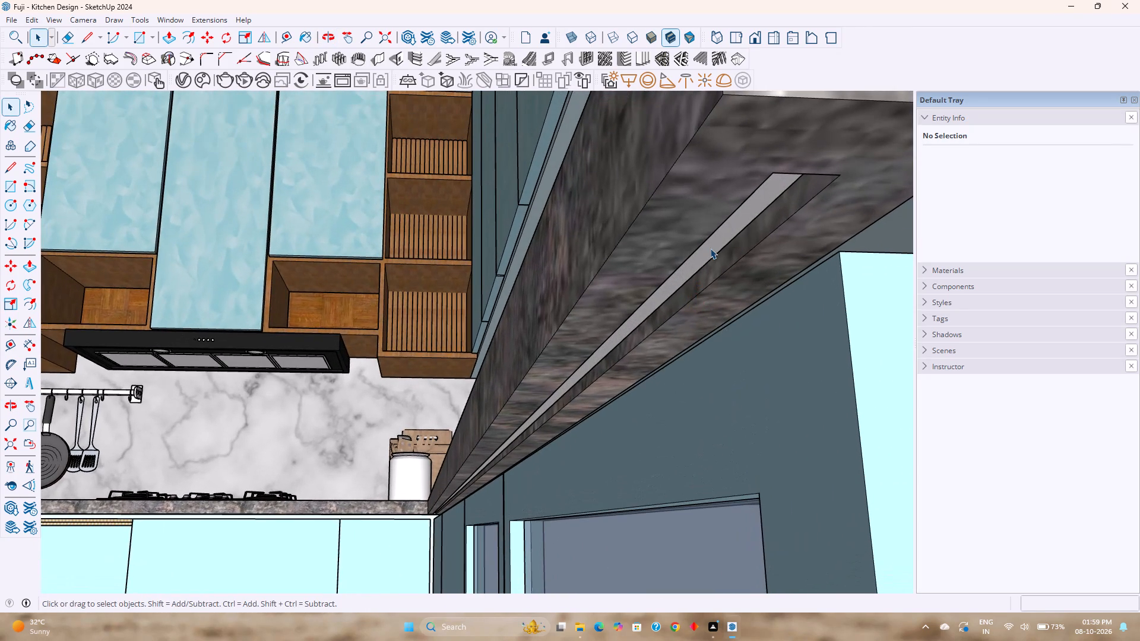
left_click(711, 247)
double_click(710, 252)
left_click(712, 252)
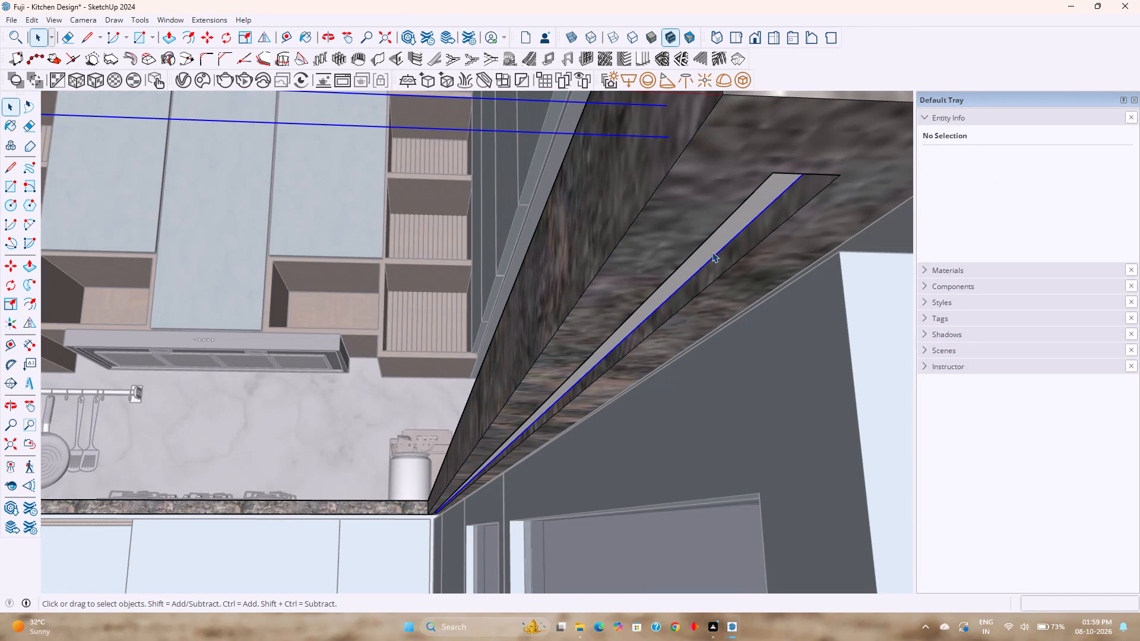
scroll(711, 254, "down", 6)
middle_click_drag(710, 255, 698, 359)
scroll(699, 354, "down", 3)
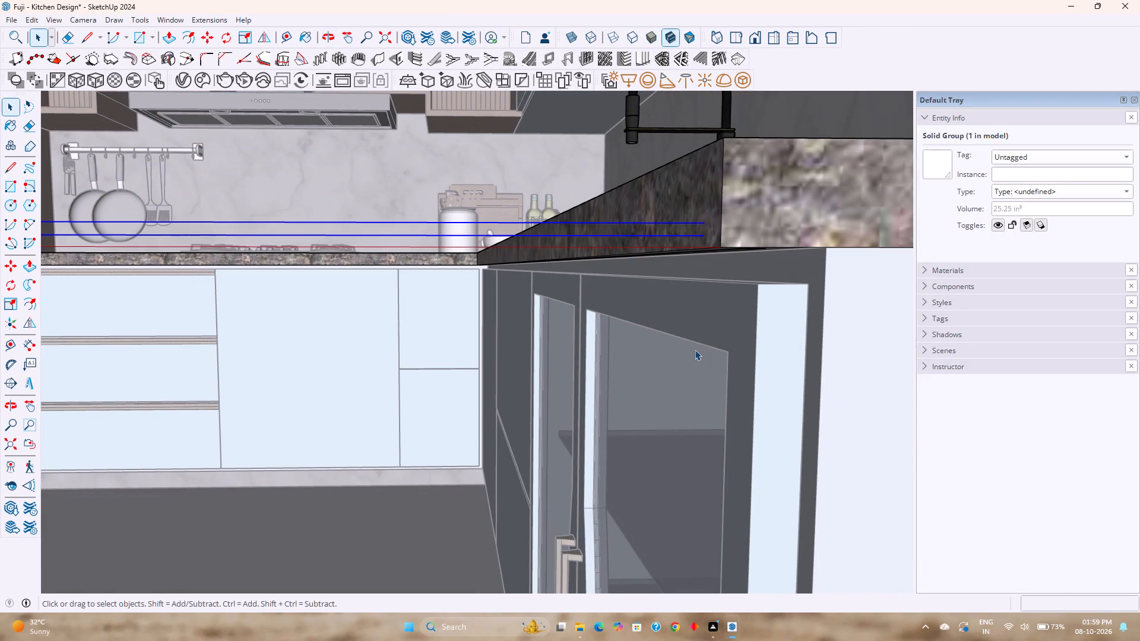
Create a new Emissive material in the V-Ray Asset Editor.
left_click(183, 85)
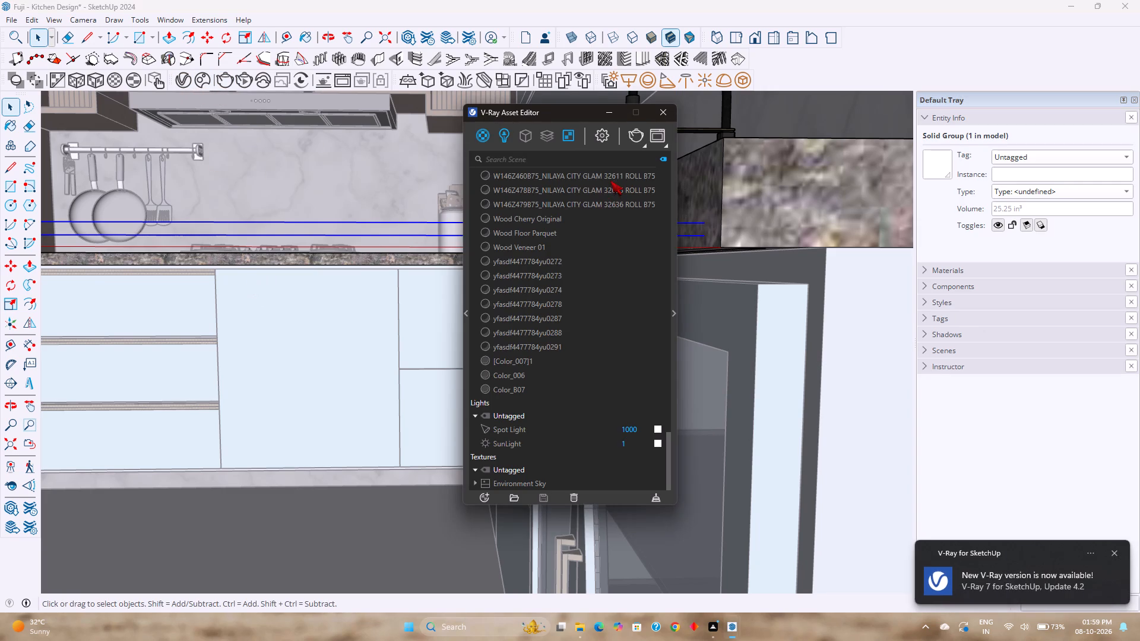
right_click(475, 131)
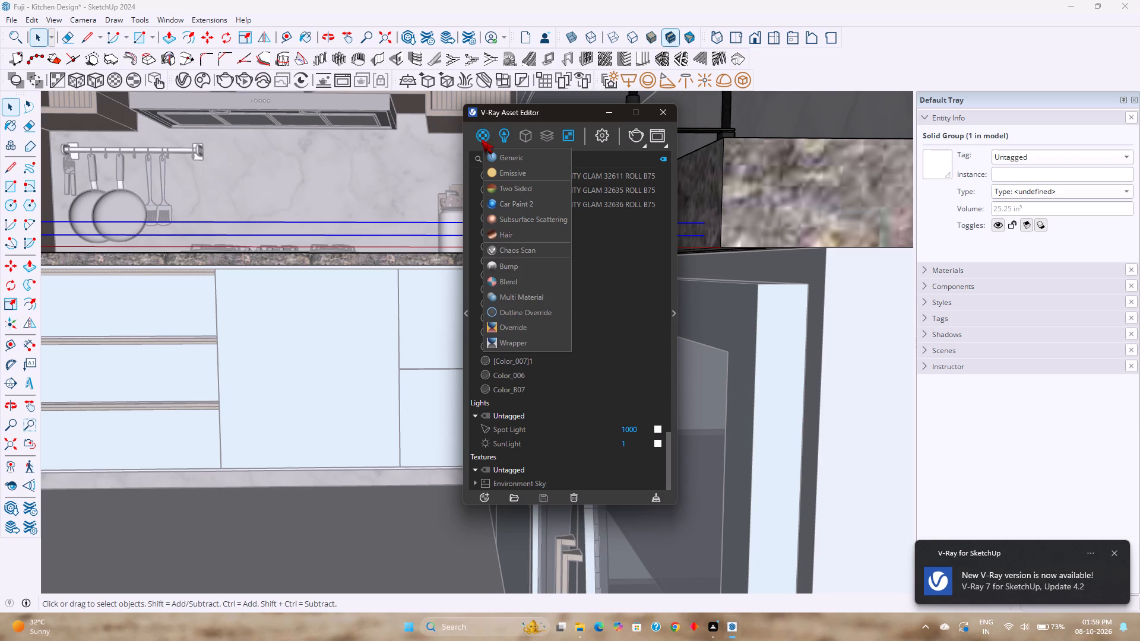
left_click(517, 173)
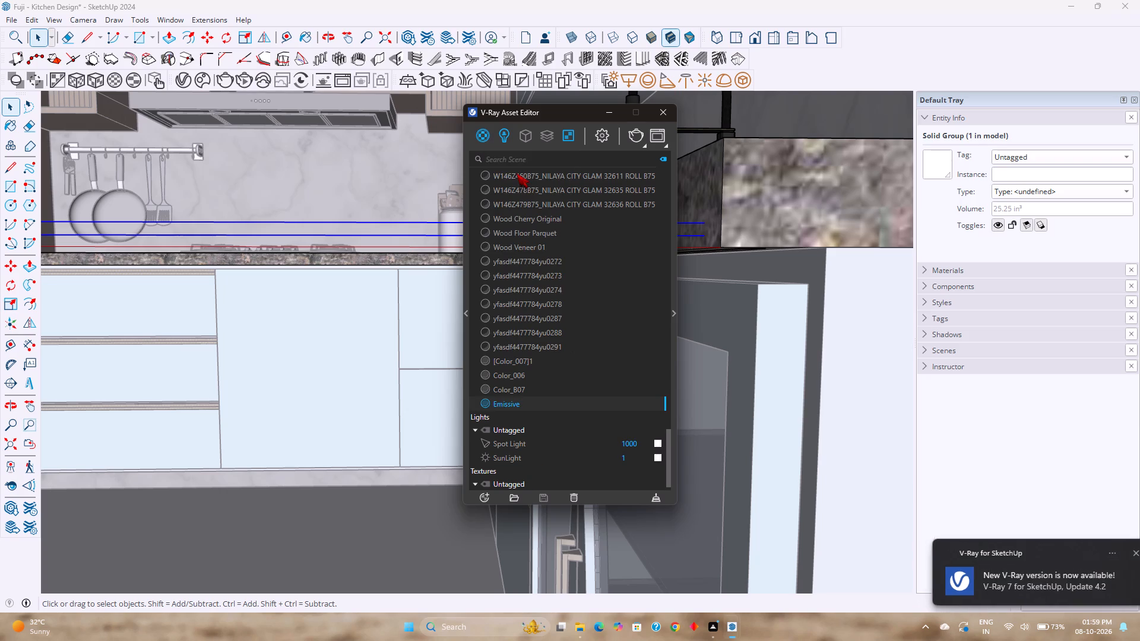
Rename the new emissive material as Counter Top light.
left_click(539, 408)
right_click(539, 407)
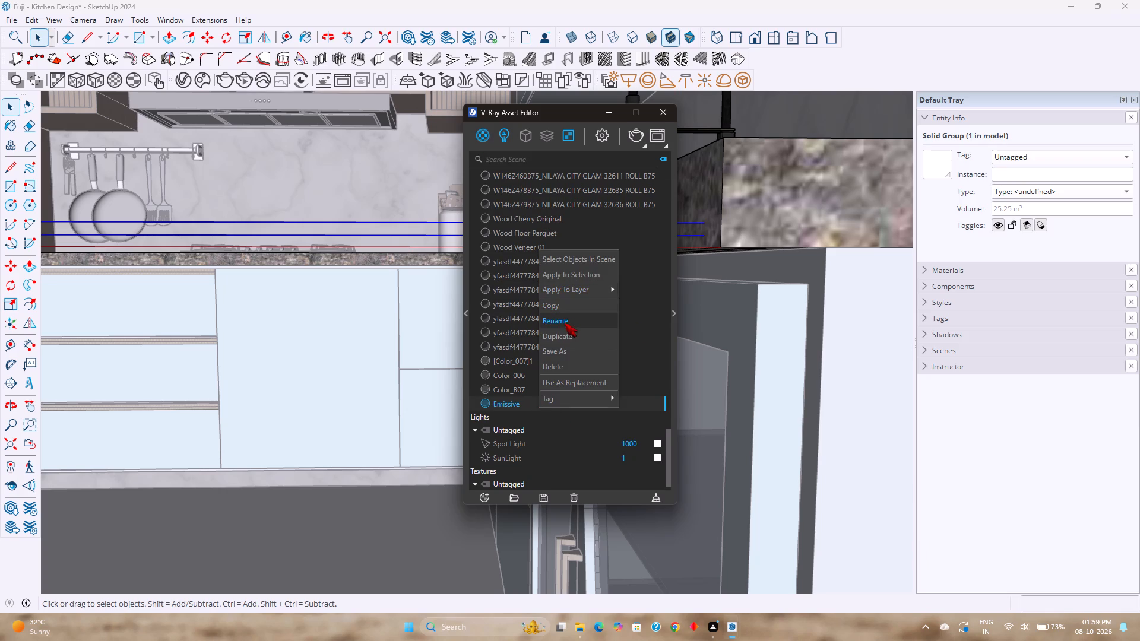
left_click(565, 322)
key("BackSpace")
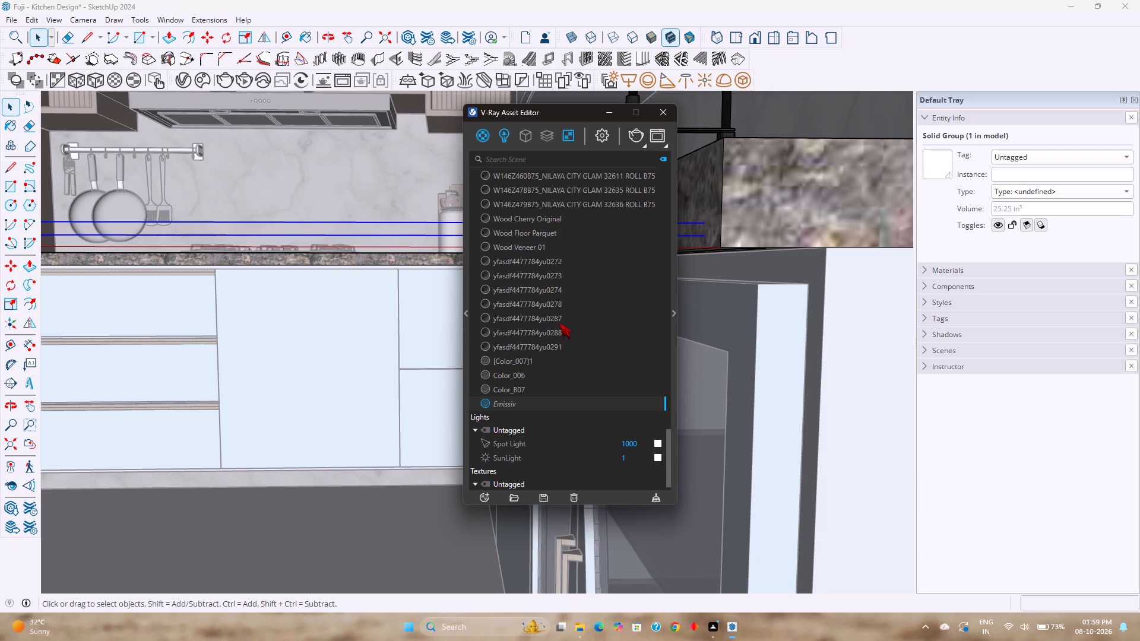
key("BackSpace")
key("BackSpace")
key("BackSpace")
key("BackSpace")
key("BackSpace")
key("BackSpace")
key("BackSpace")
key("BackSpace")
type("Coun")
type("ter t")
key("BackSpace")
type("Top light")
key("Return")
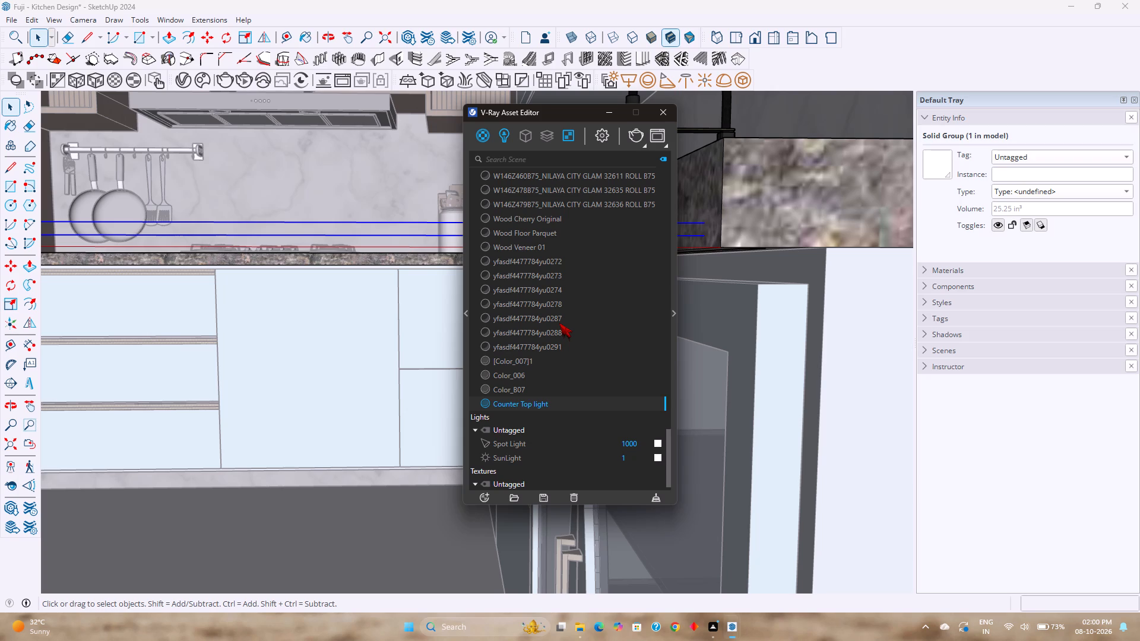
Set the Counter Top light material's emissive intensity to 450.
left_click(672, 306)
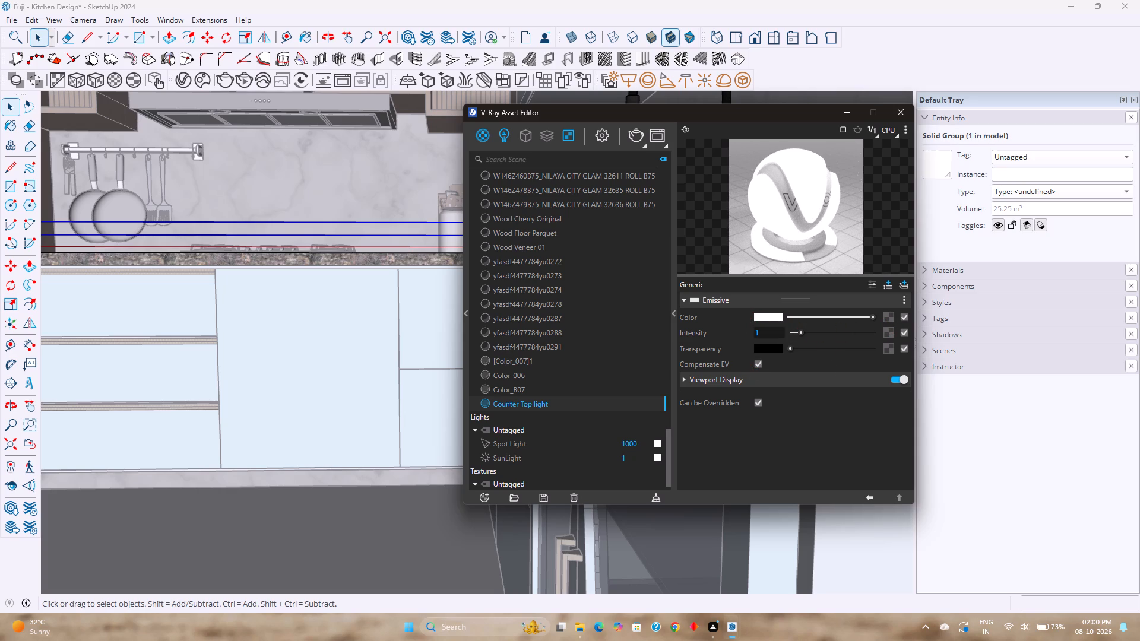
left_click_drag(806, 332, 896, 332)
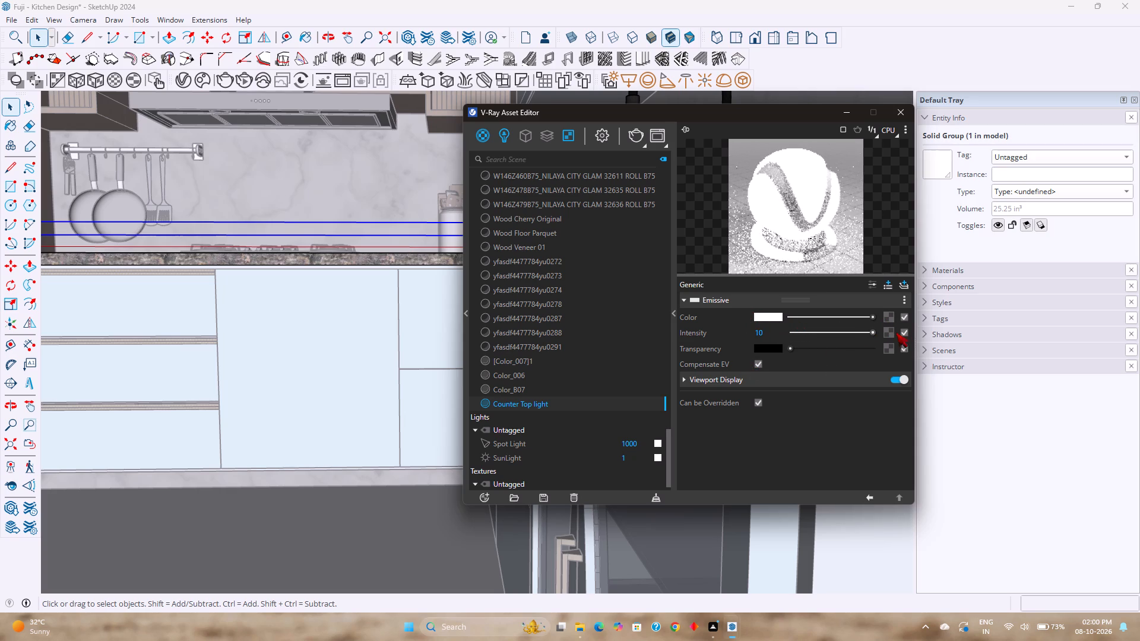
left_click_drag(896, 332, 911, 335)
double_click(770, 335)
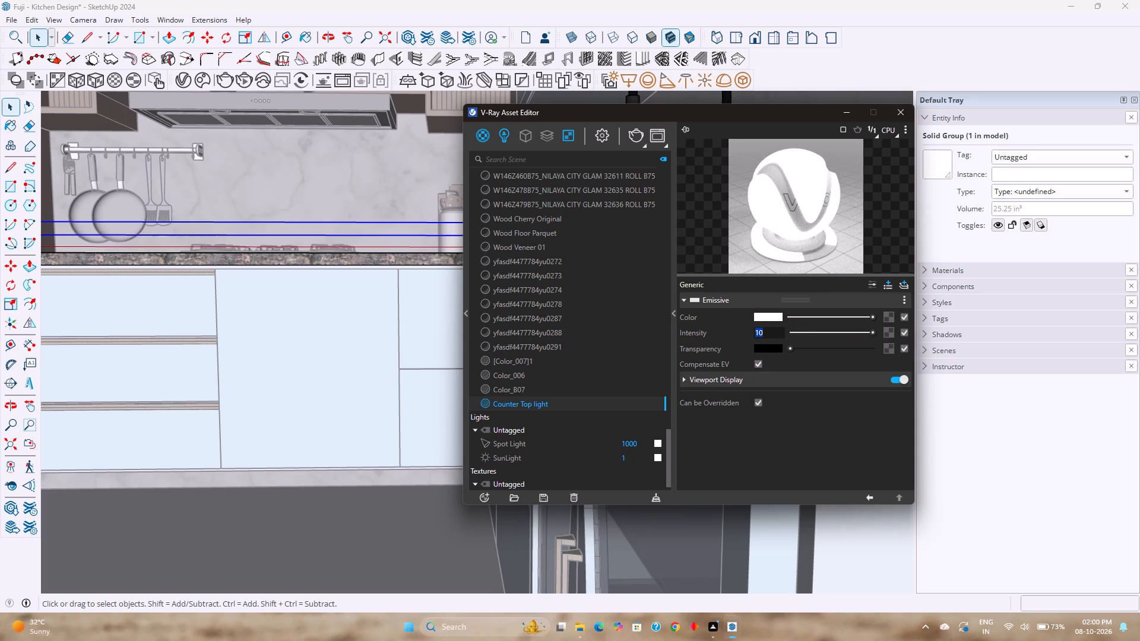
type("450")
key("Return")
Set the Counter Top light material's emissive color to a warm cream of about R 0.976, G 0.92, B 0.83.
left_click(781, 320)
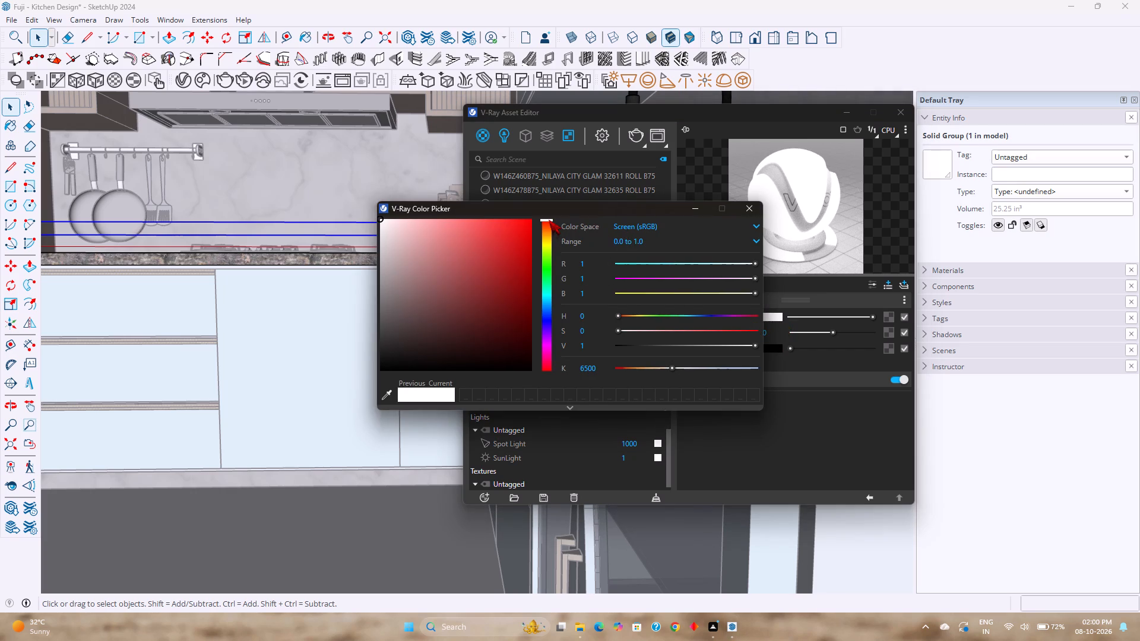
left_click(546, 234)
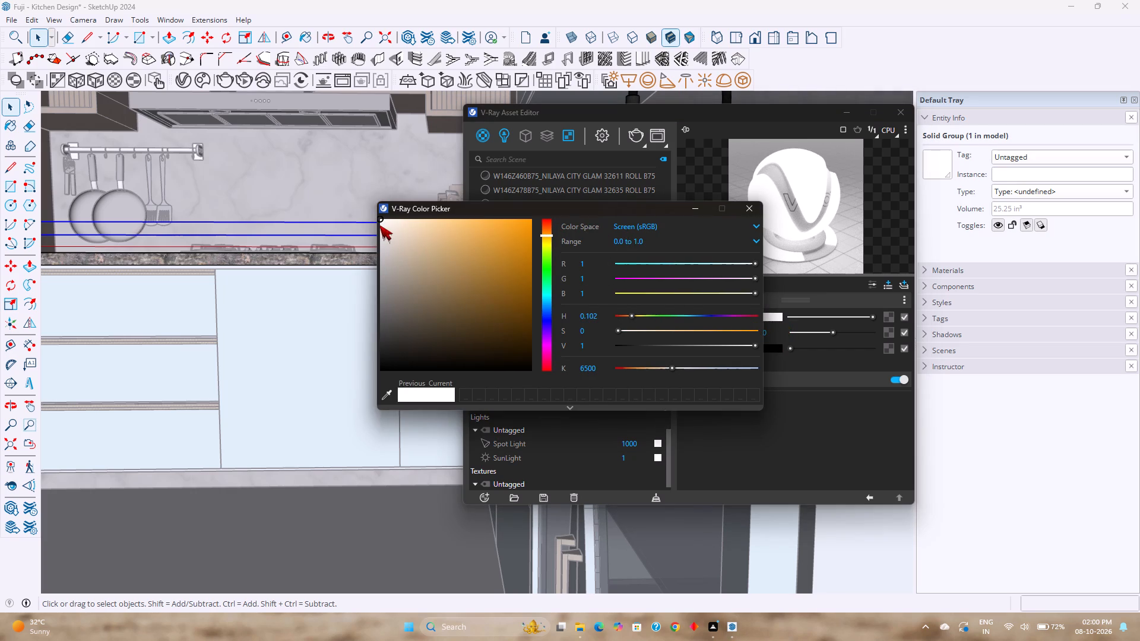
left_click_drag(384, 219, 388, 221)
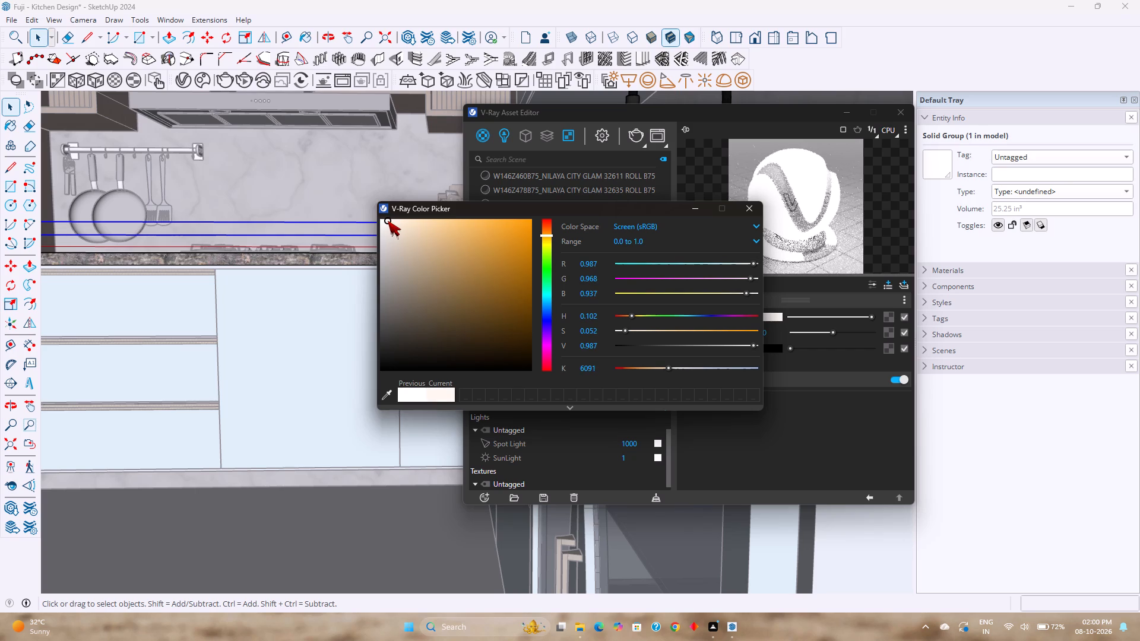
left_click_drag(388, 221, 403, 223)
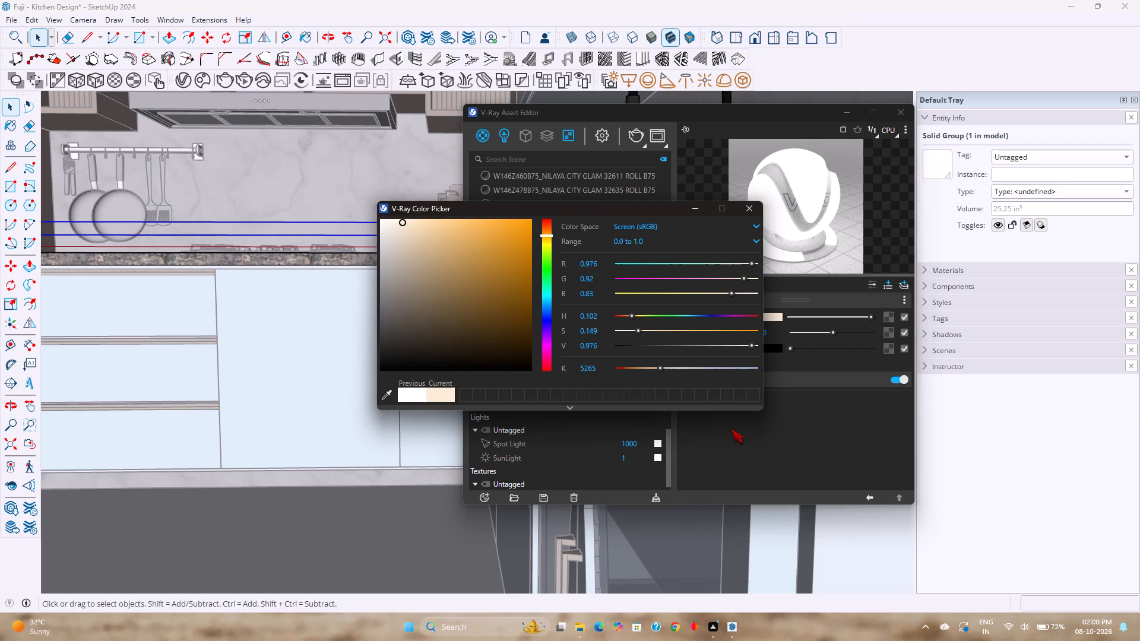
left_click(747, 427)
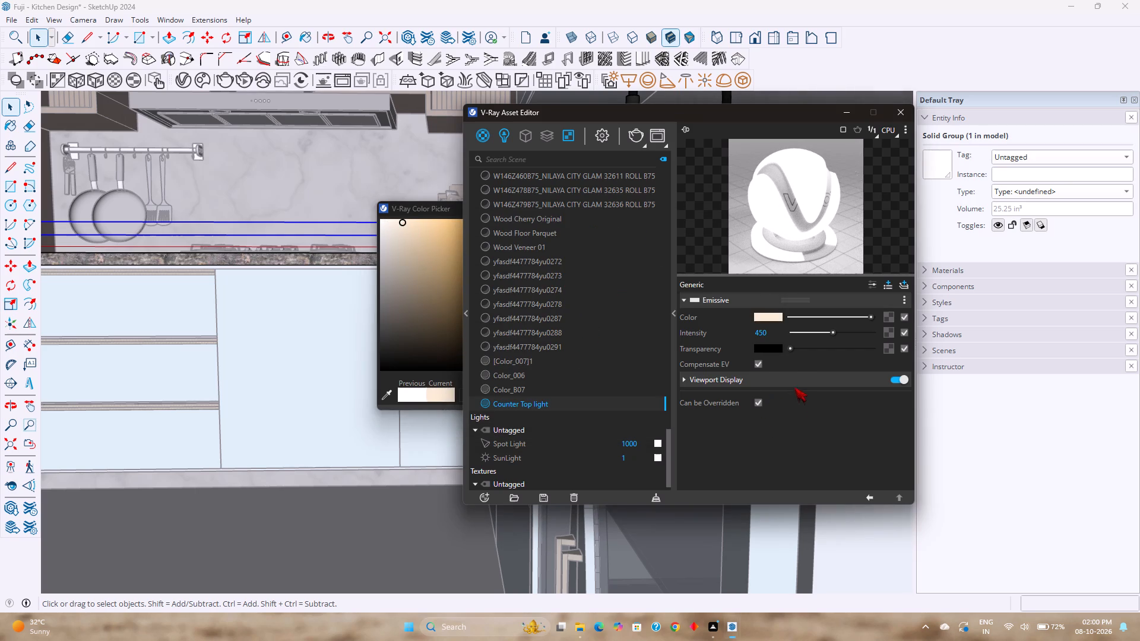
left_click(740, 383)
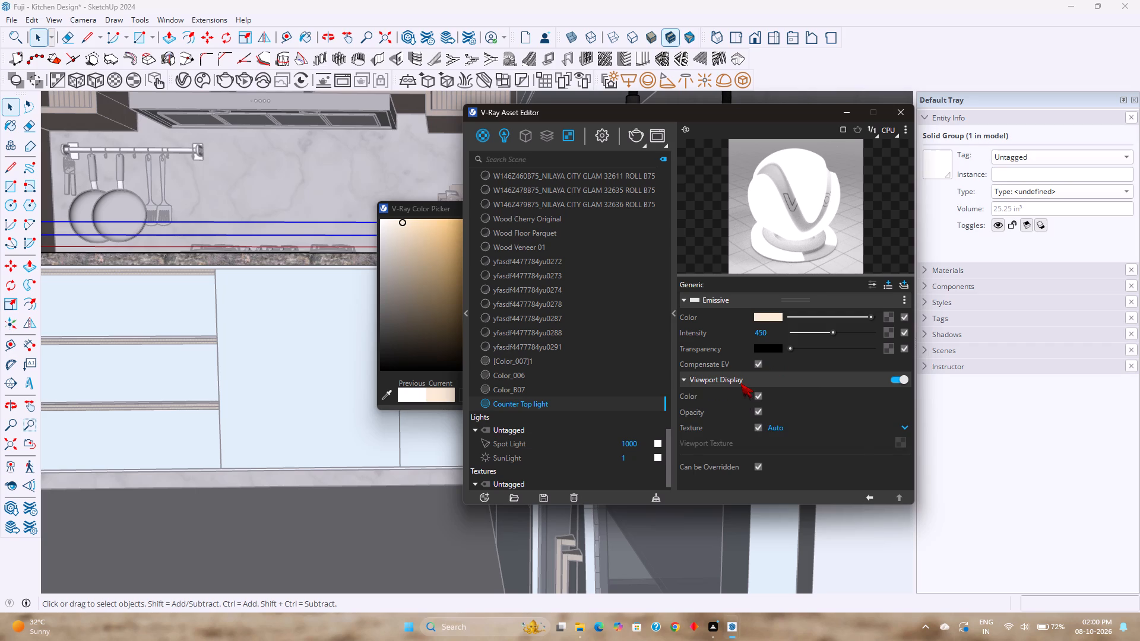
left_click(846, 430)
left_click(846, 430)
left_click(852, 119)
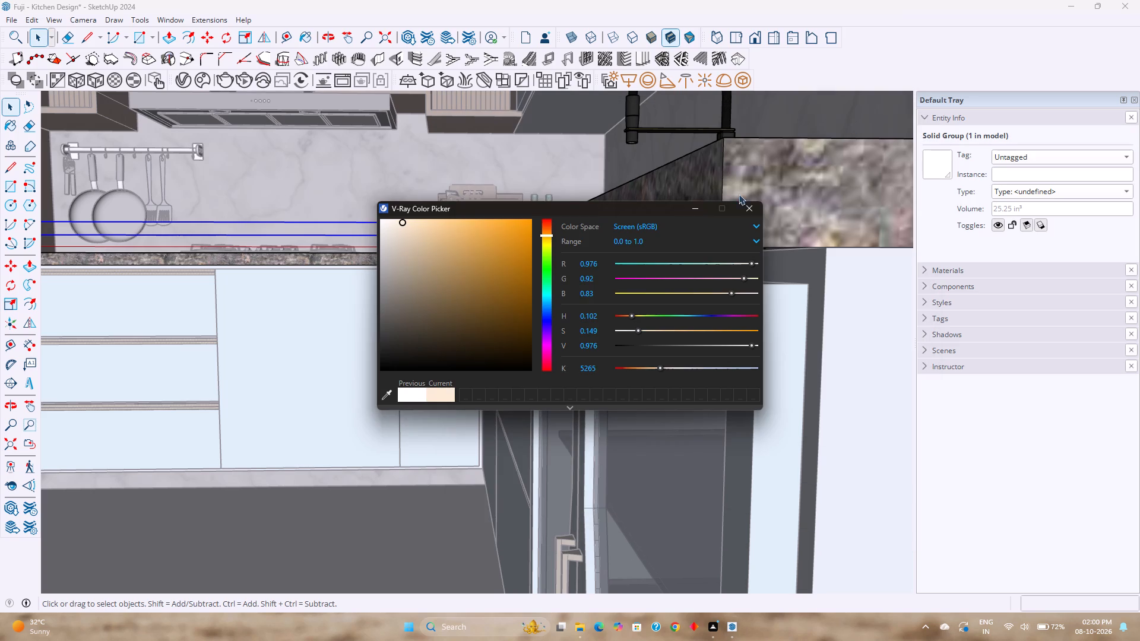
left_click(749, 205)
Apply the Counter Top light material to the selected strip under the sink-side counter and exit the countertop group.
scroll(641, 369, "down", 8)
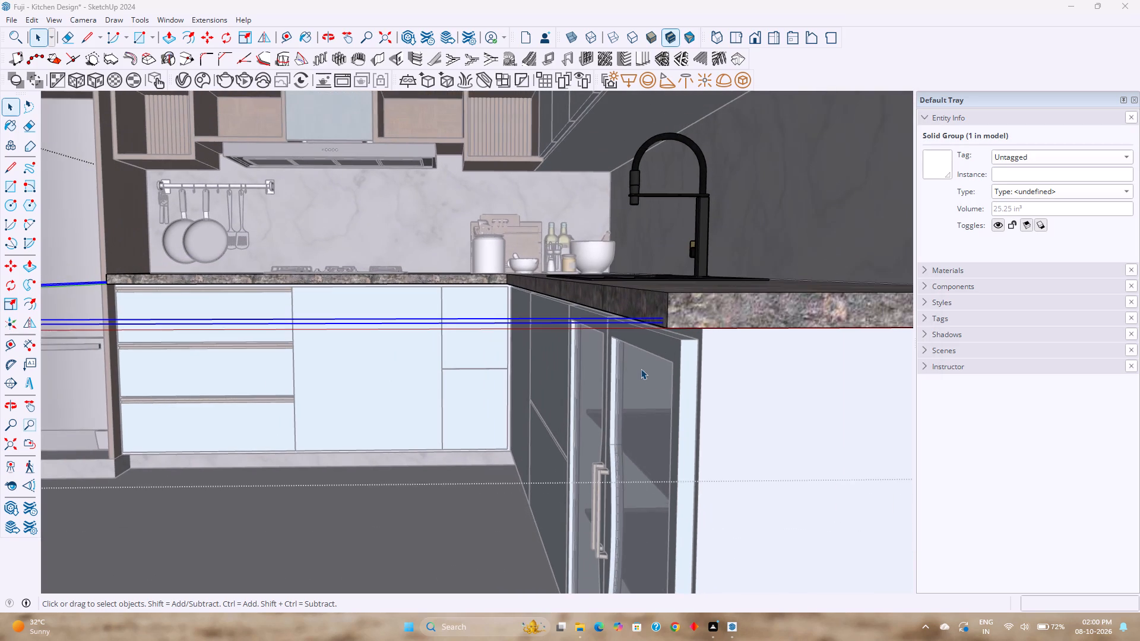
middle_click_drag(678, 414, 672, 302)
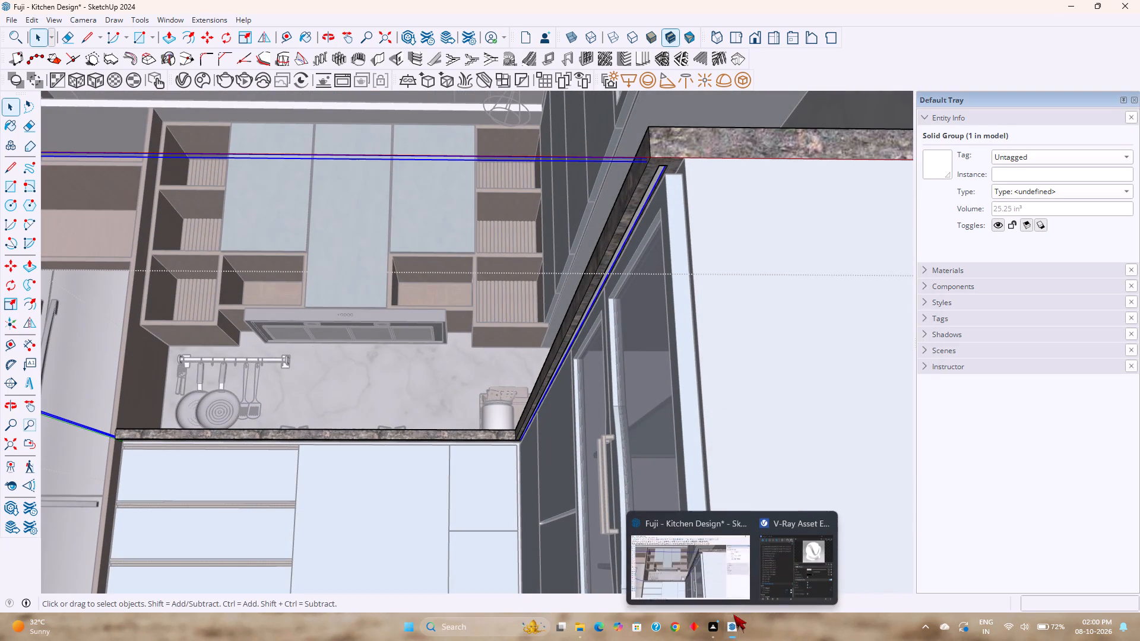
left_click(805, 571)
right_click(626, 406)
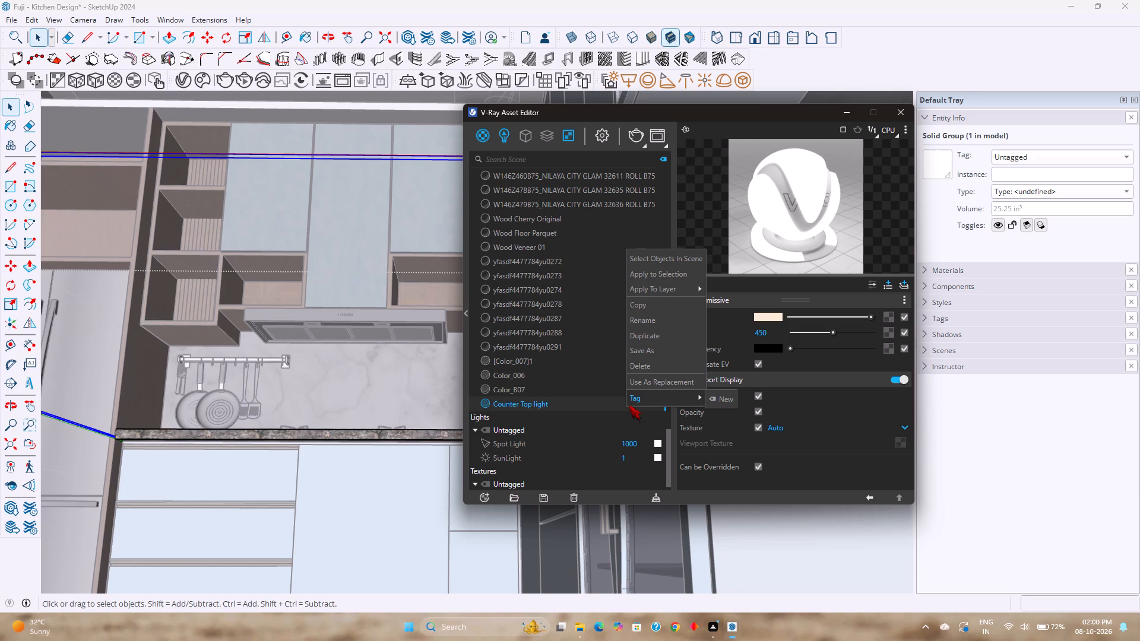
left_click(676, 275)
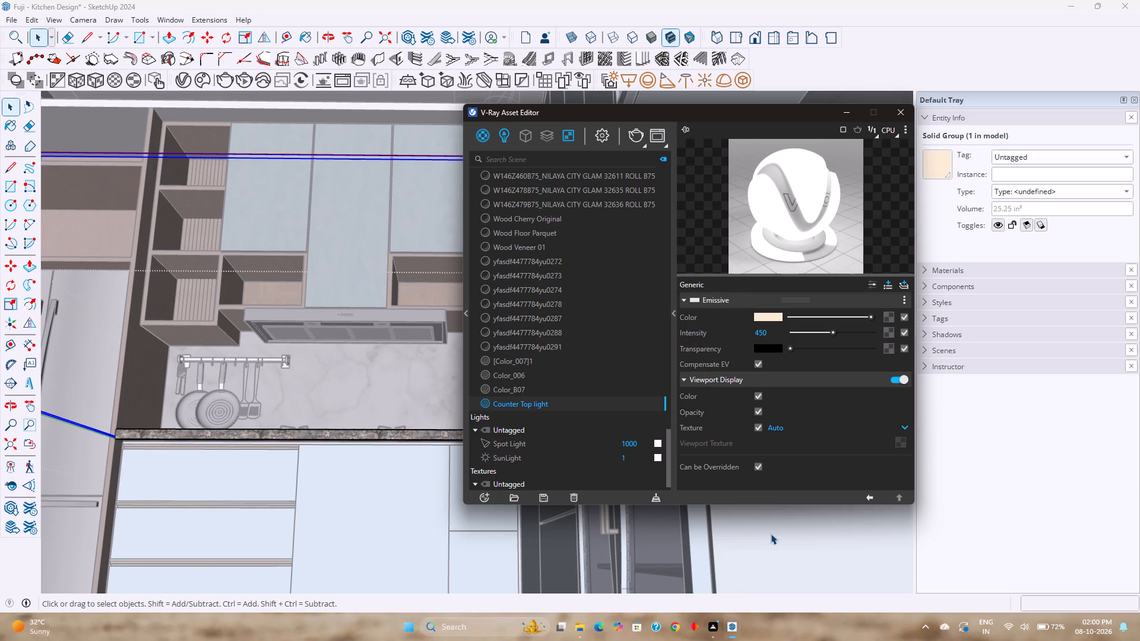
left_click(850, 109)
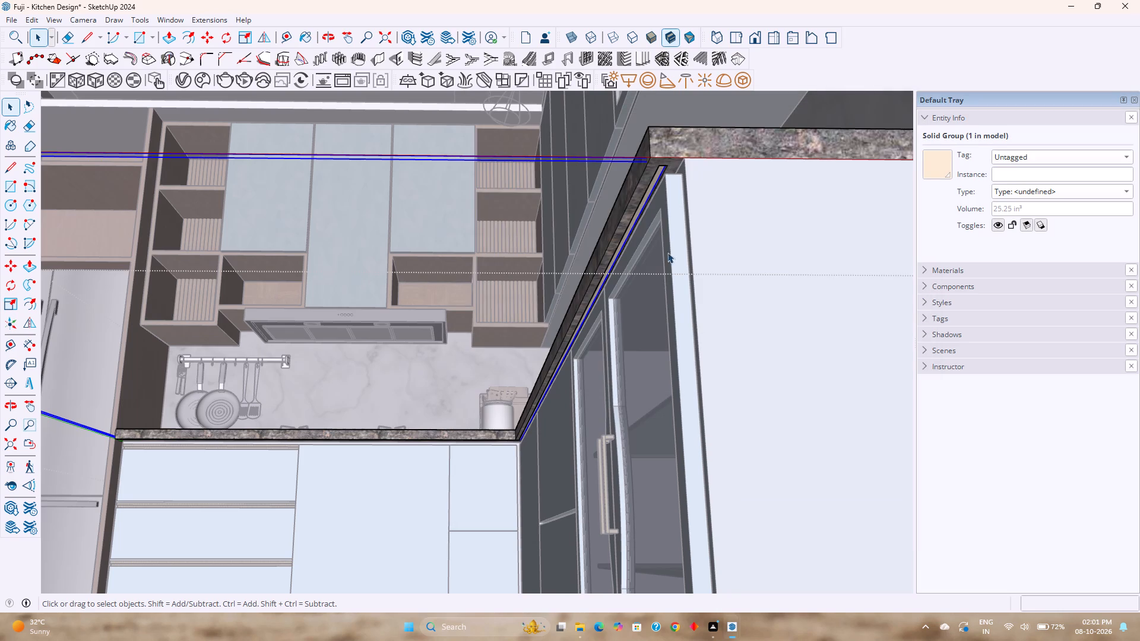
scroll(666, 180, "up", 20)
scroll(666, 180, "up", 2)
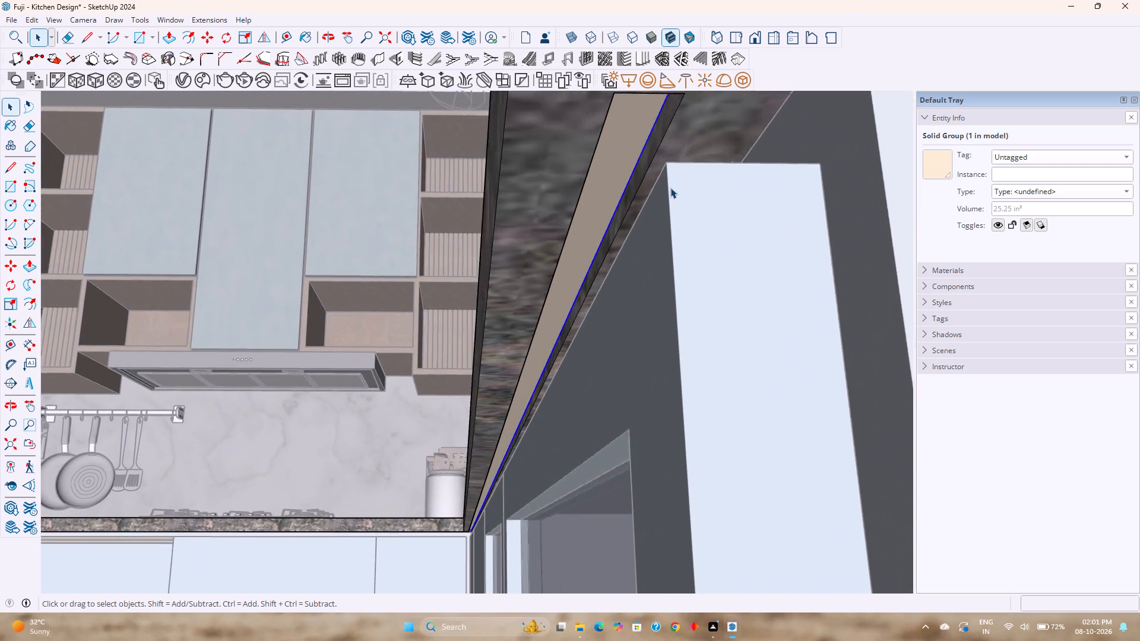
scroll(670, 188, "up", 7)
scroll(658, 190, "down", 20)
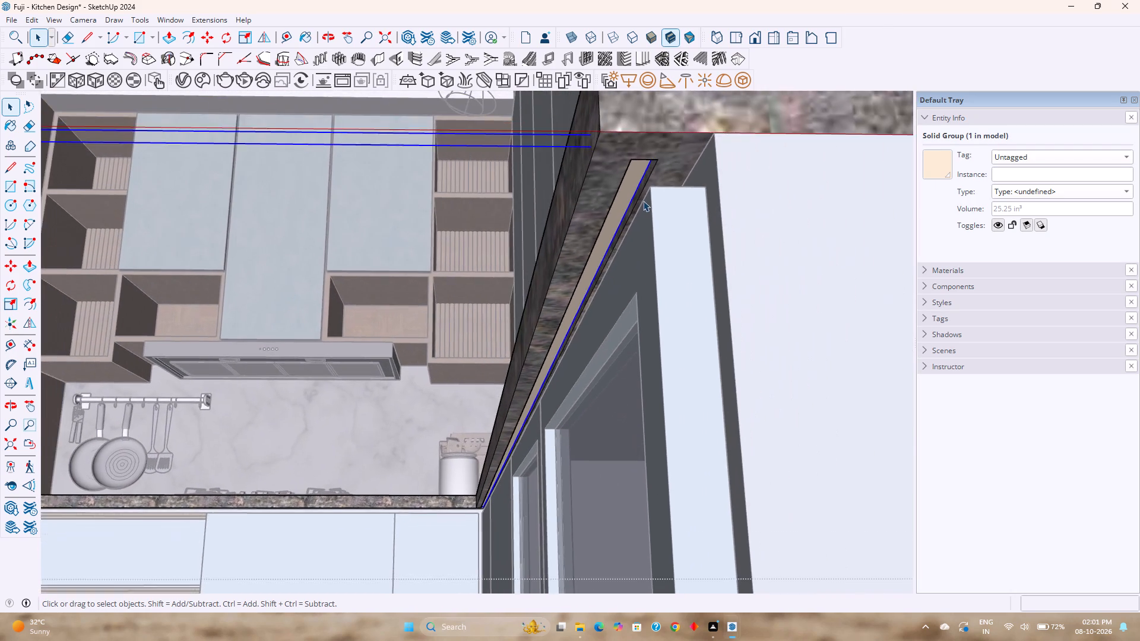
scroll(643, 201, "down", 2)
middle_click_drag(643, 199, 650, 292)
scroll(648, 285, "down", 8)
scroll(599, 290, "down", 3)
key("Escape")
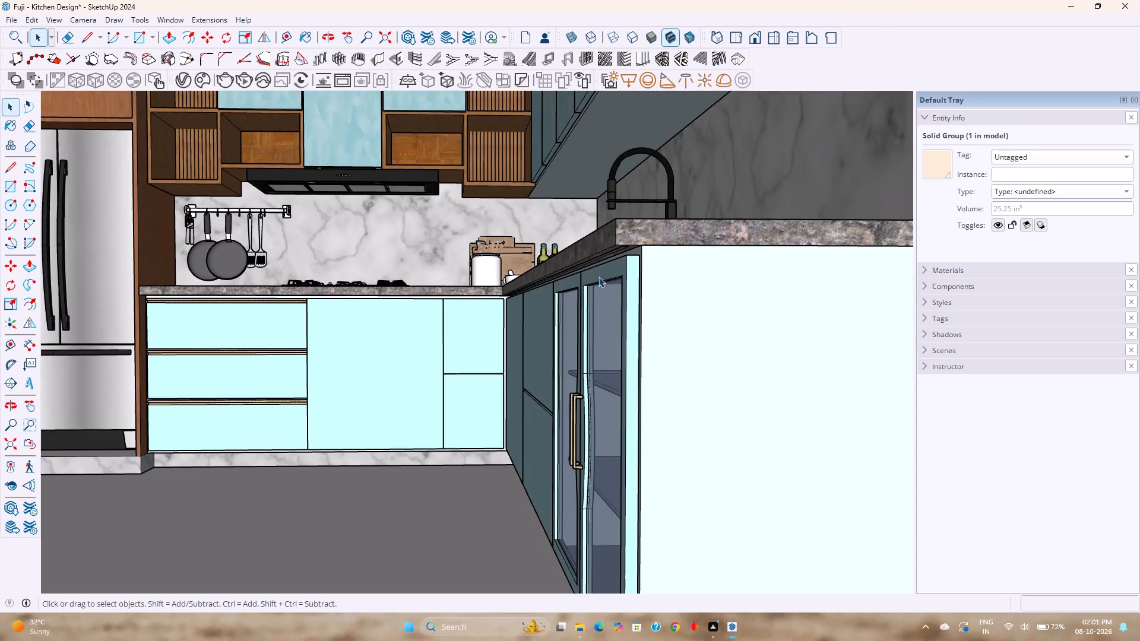
Start an interactive V-Ray render of the whole kitchen seen from the front.
scroll(598, 277, "down", 4)
left_click(752, 40)
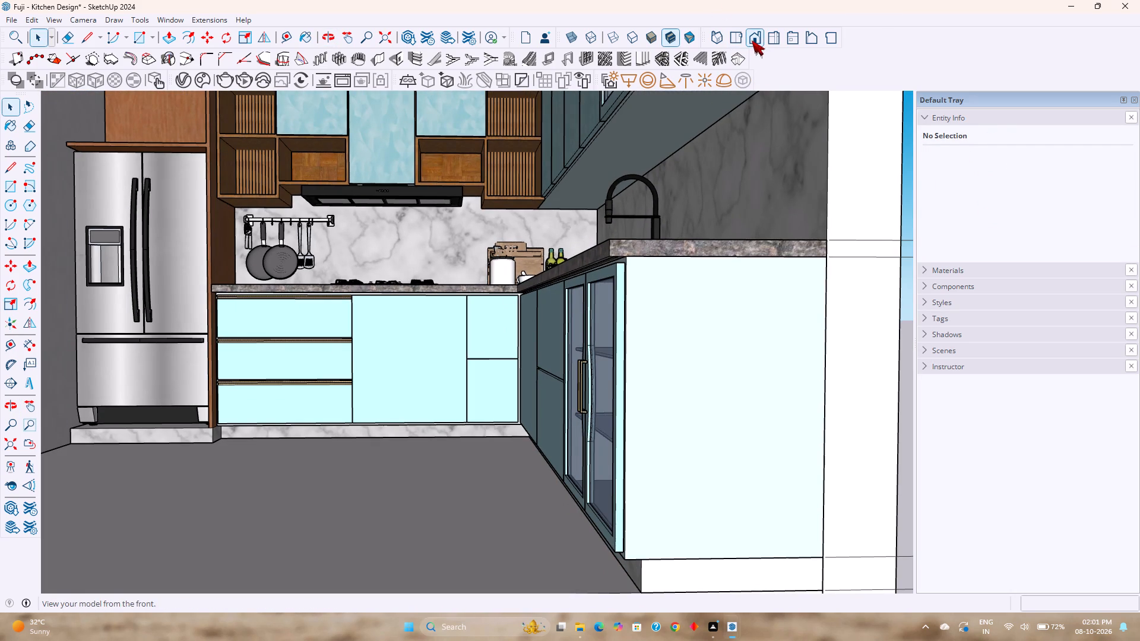
scroll(682, 278, "down", 2)
middle_click_drag(682, 278, 669, 290)
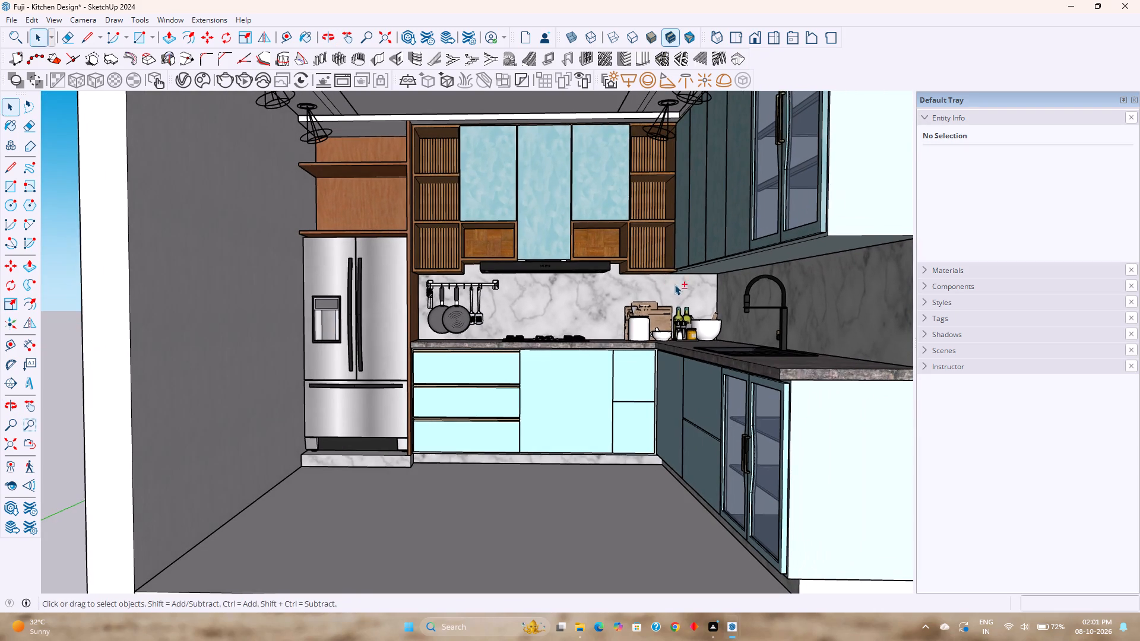
middle_click_drag(669, 287, 662, 299, "shift")
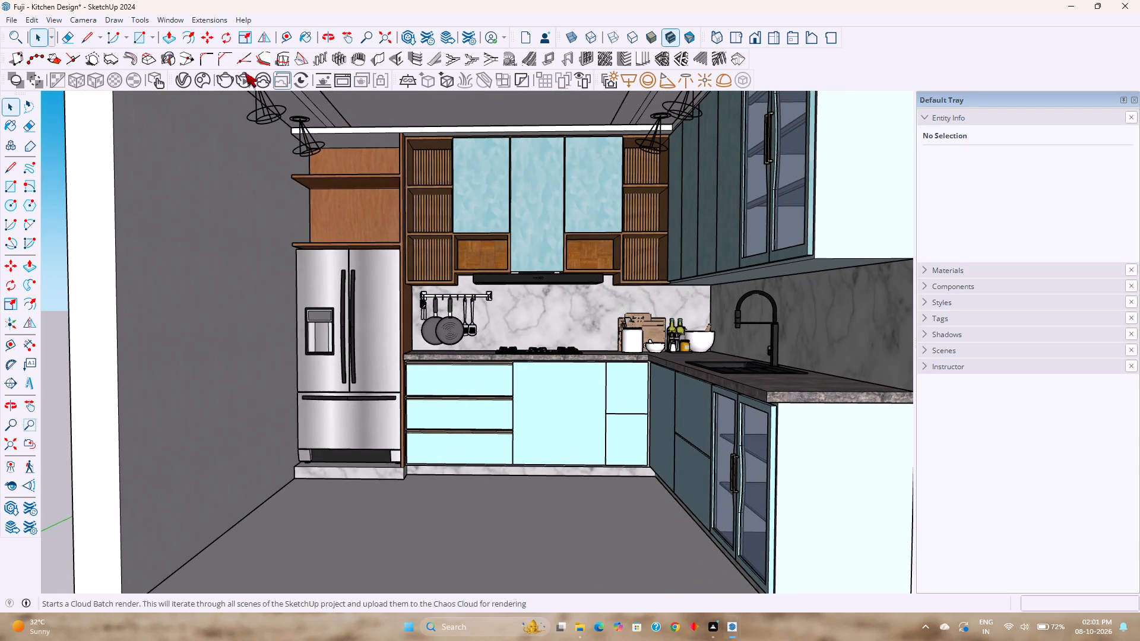
left_click(241, 80)
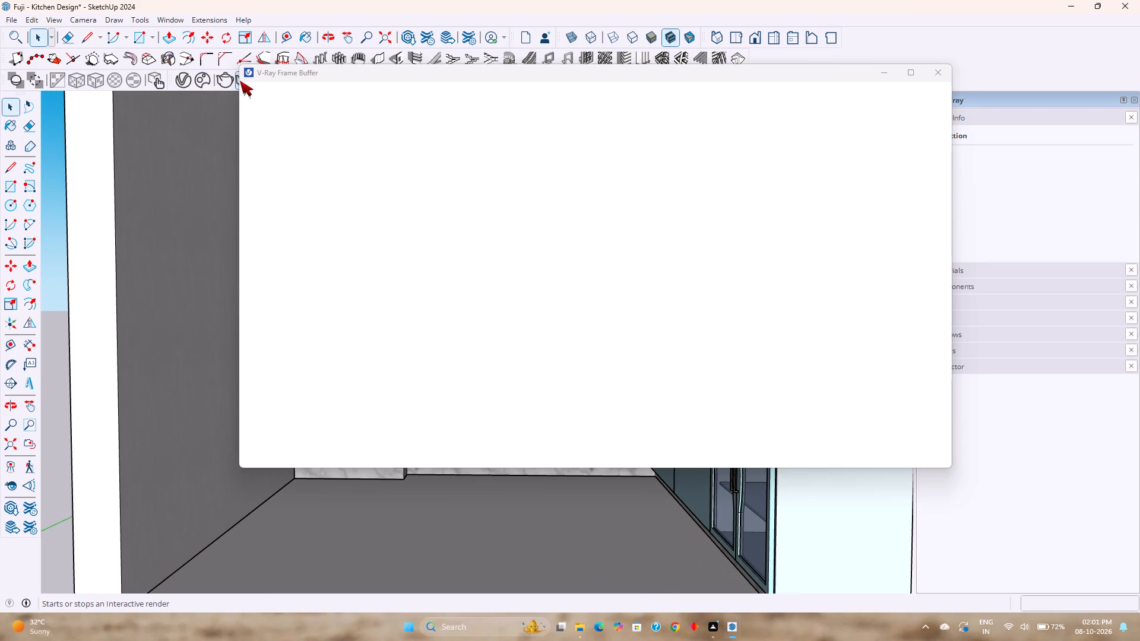
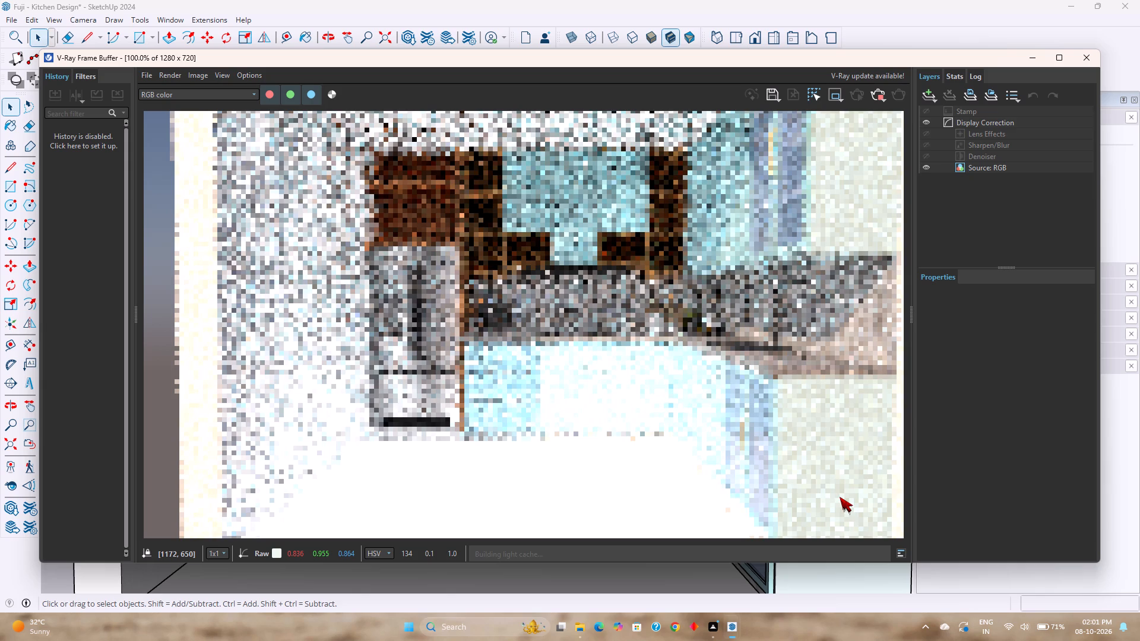
Stop the interactive V-Ray render and start a new render of the kitchen from the front view.
left_click(882, 95)
left_click(863, 97)
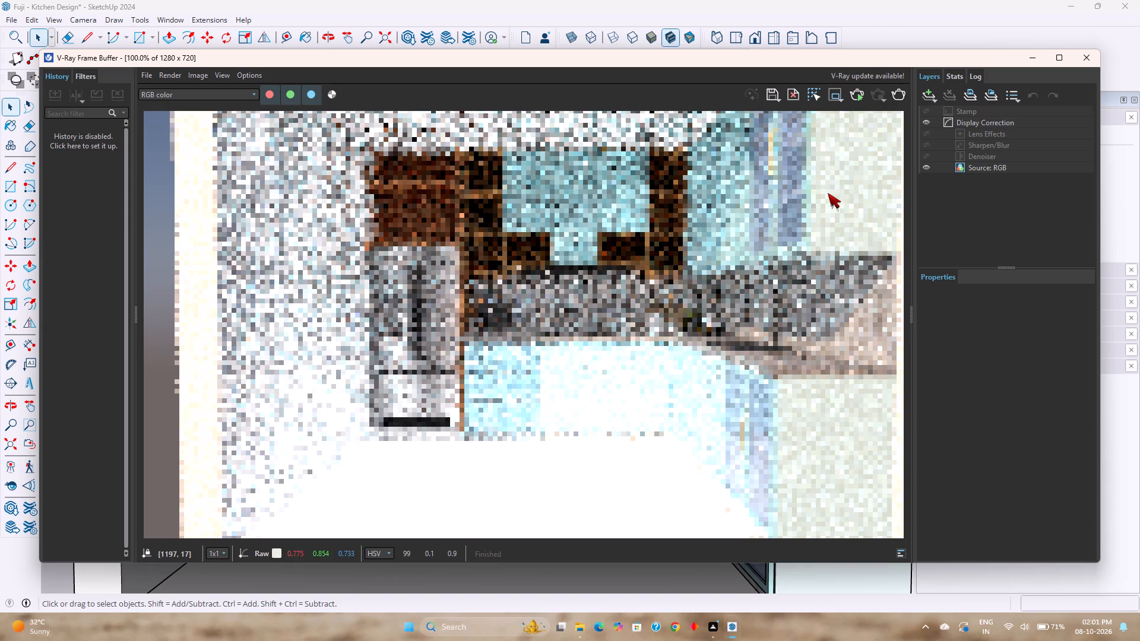
scroll(792, 348, "down", 2)
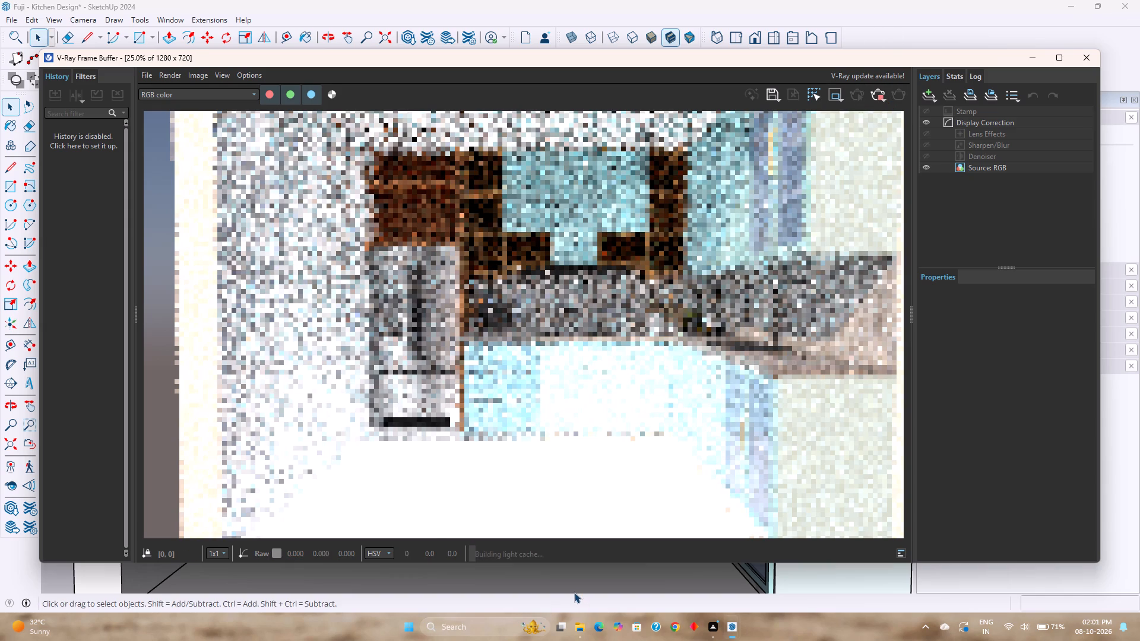
scroll(575, 592, "down", 1)
scroll(575, 591, "up", 1)
scroll(582, 437, "up", 2)
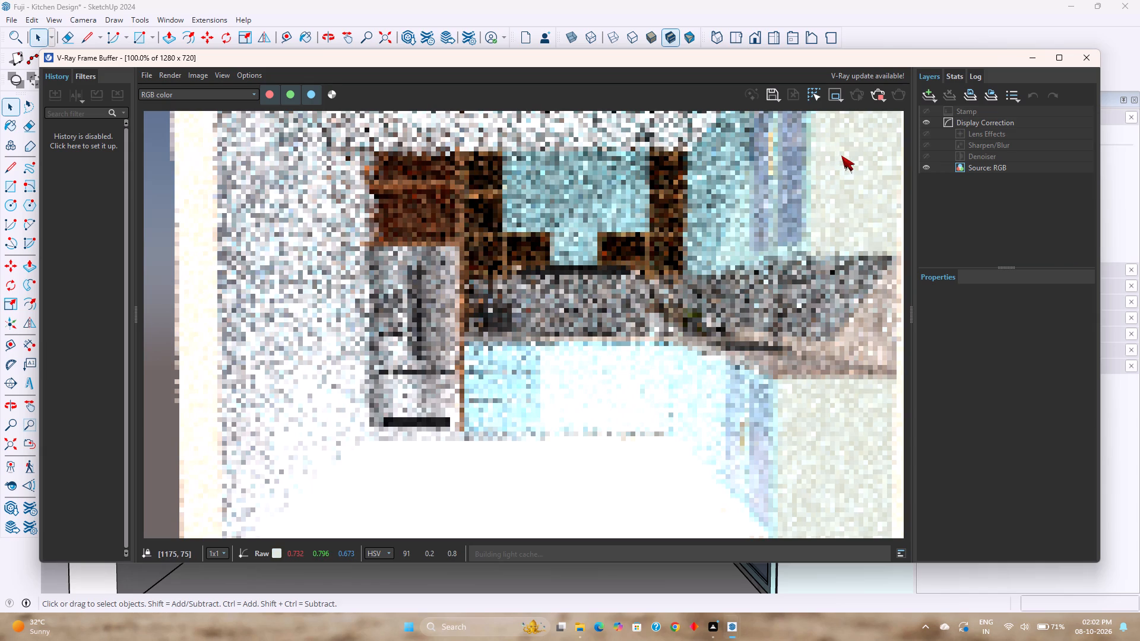
left_click(875, 100)
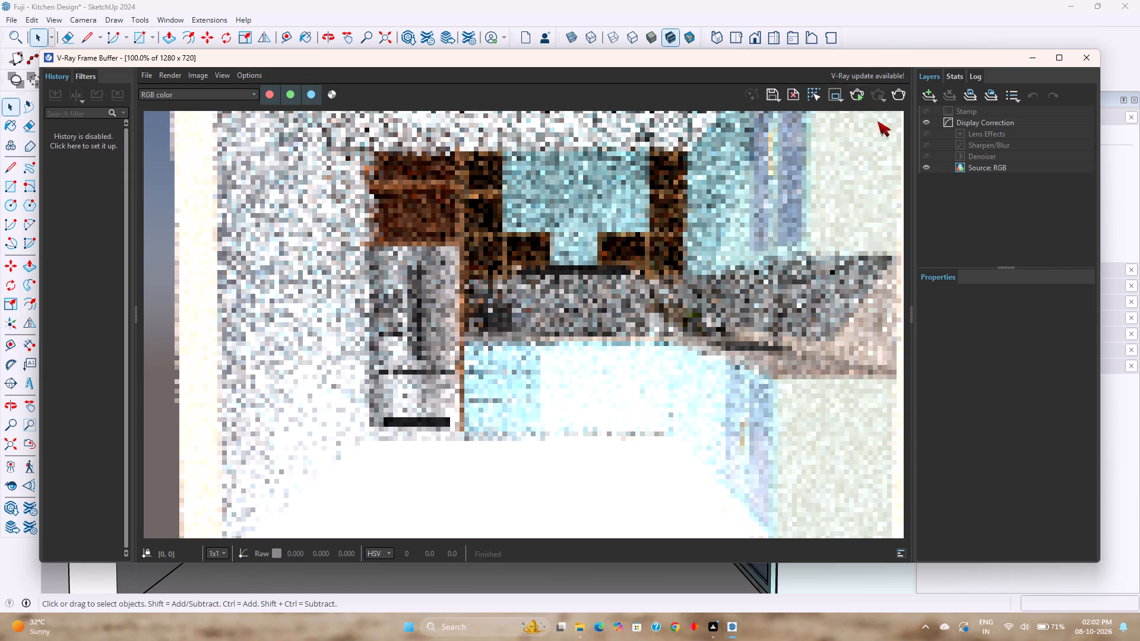
left_click(898, 95)
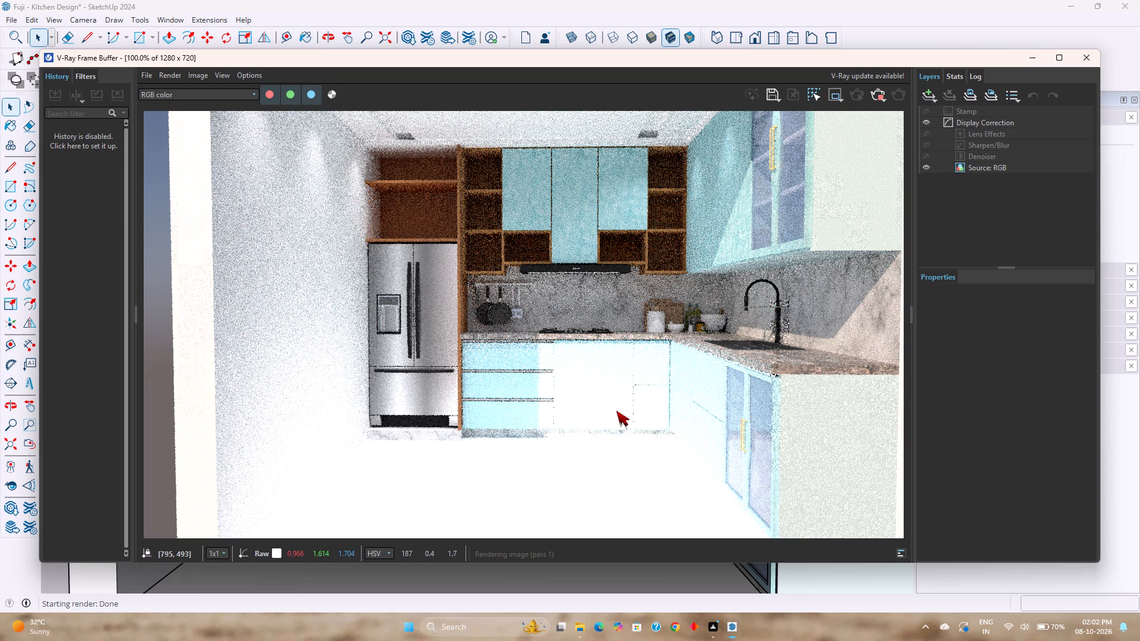
Set the Spot Light's intensity to 700 in the V-Ray Asset Editor.
left_click(735, 629)
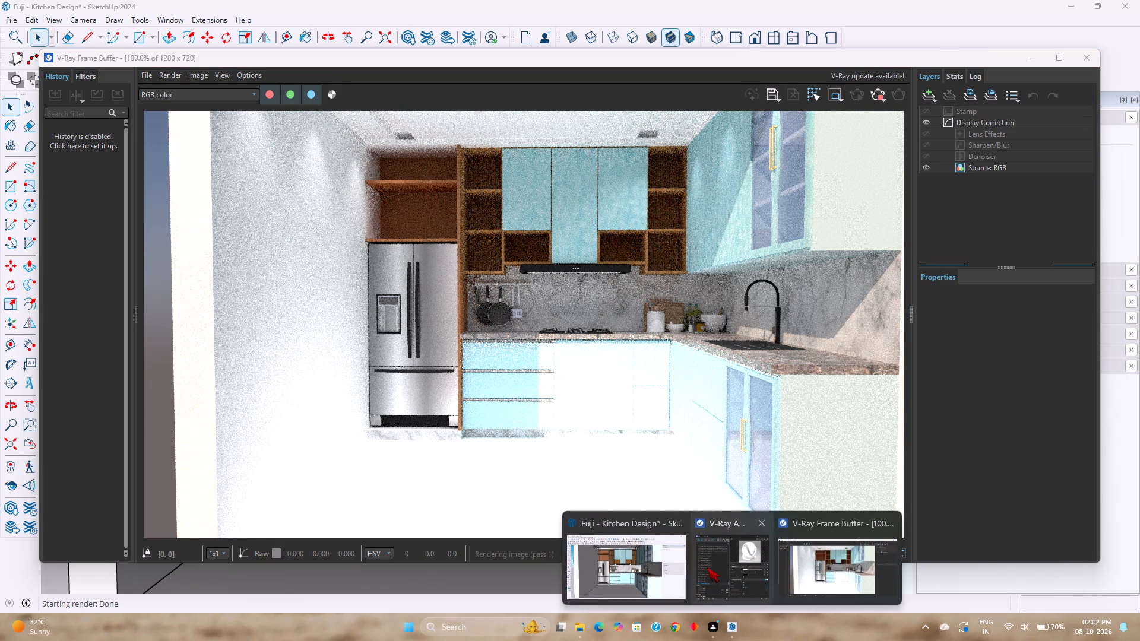
left_click(707, 567)
left_click(503, 129)
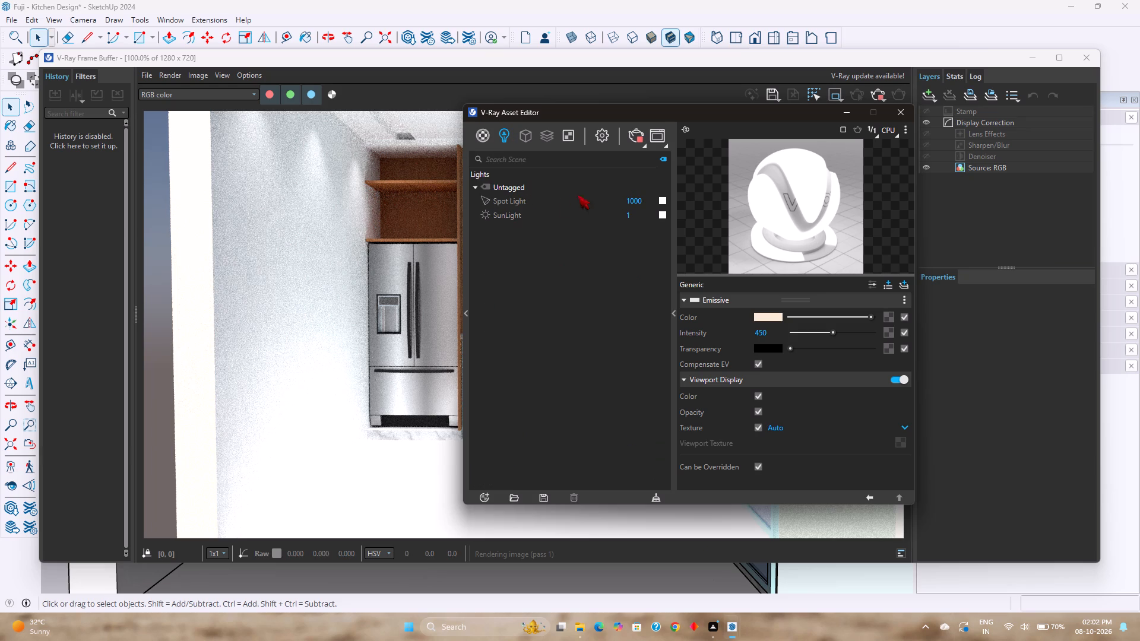
double_click(642, 199)
left_click(644, 199)
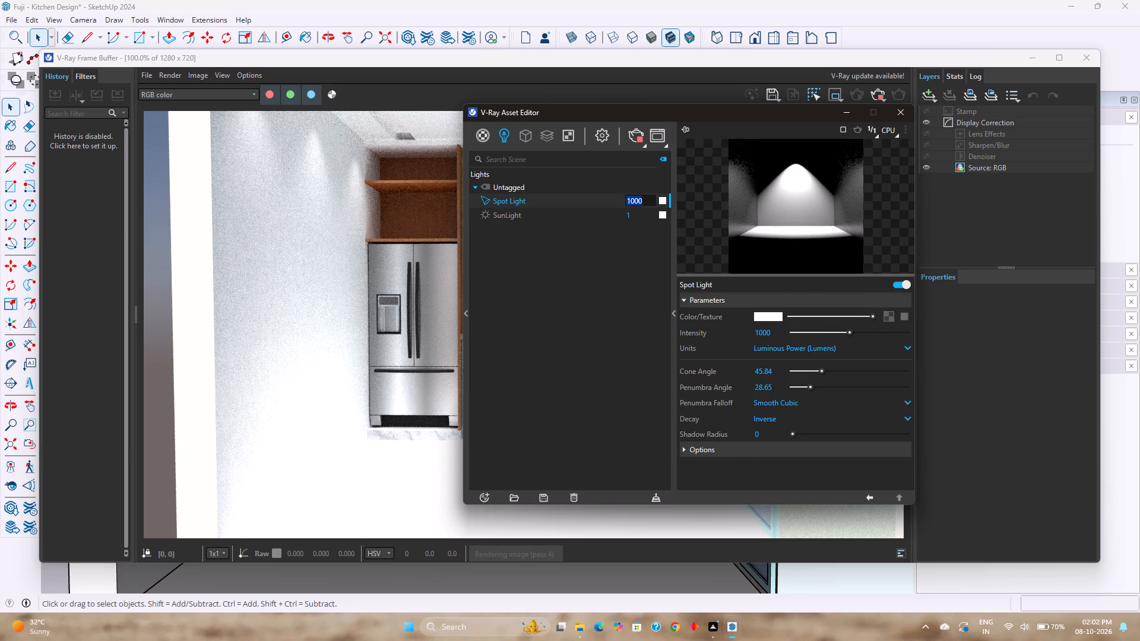
key("7")
type("00")
key("Return")
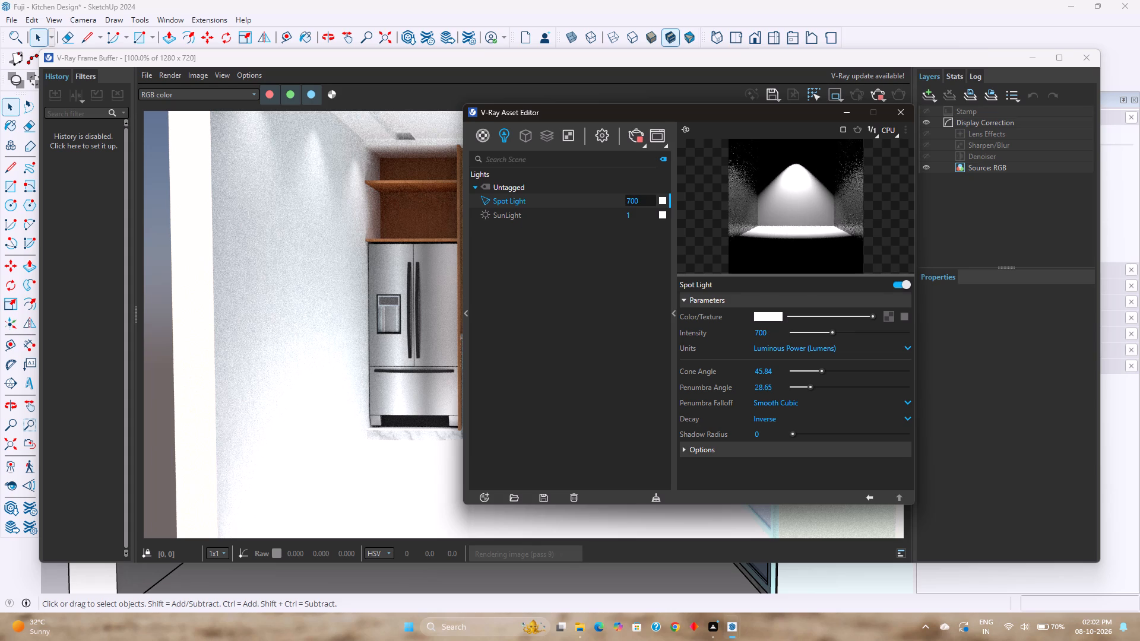
Set the Spot Light's penumbra falloff to Linear.
left_click(775, 406)
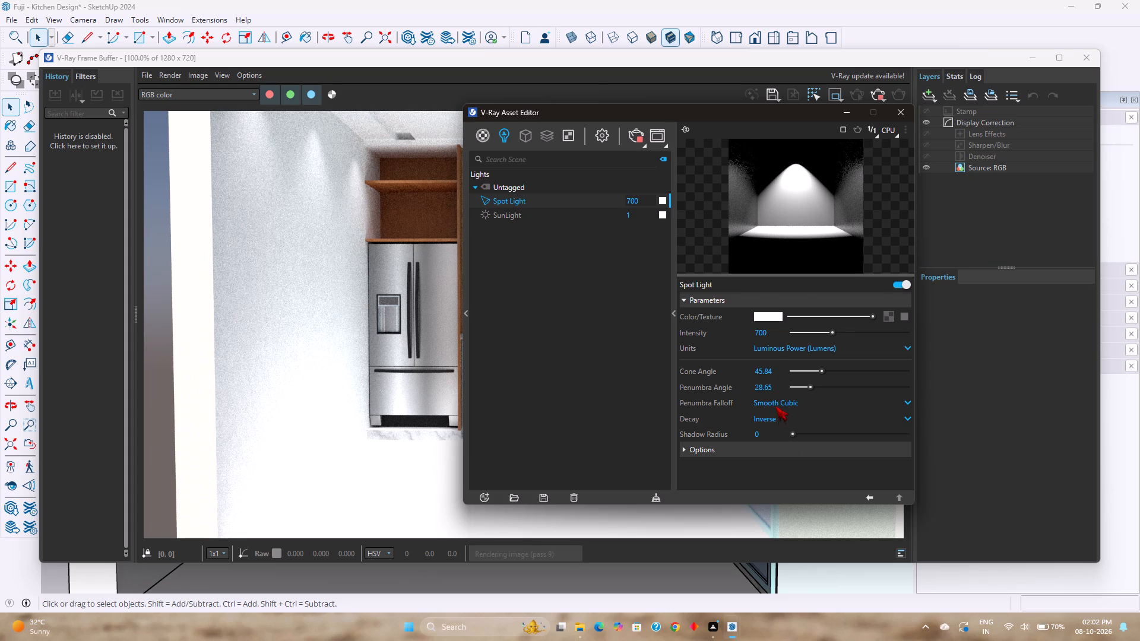
left_click(780, 415)
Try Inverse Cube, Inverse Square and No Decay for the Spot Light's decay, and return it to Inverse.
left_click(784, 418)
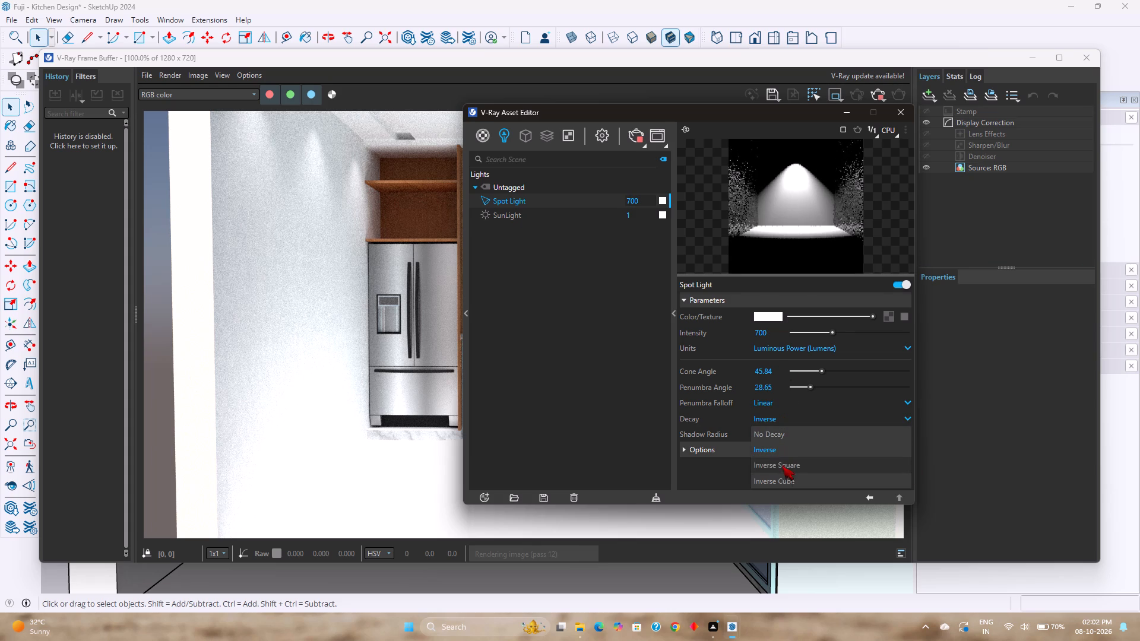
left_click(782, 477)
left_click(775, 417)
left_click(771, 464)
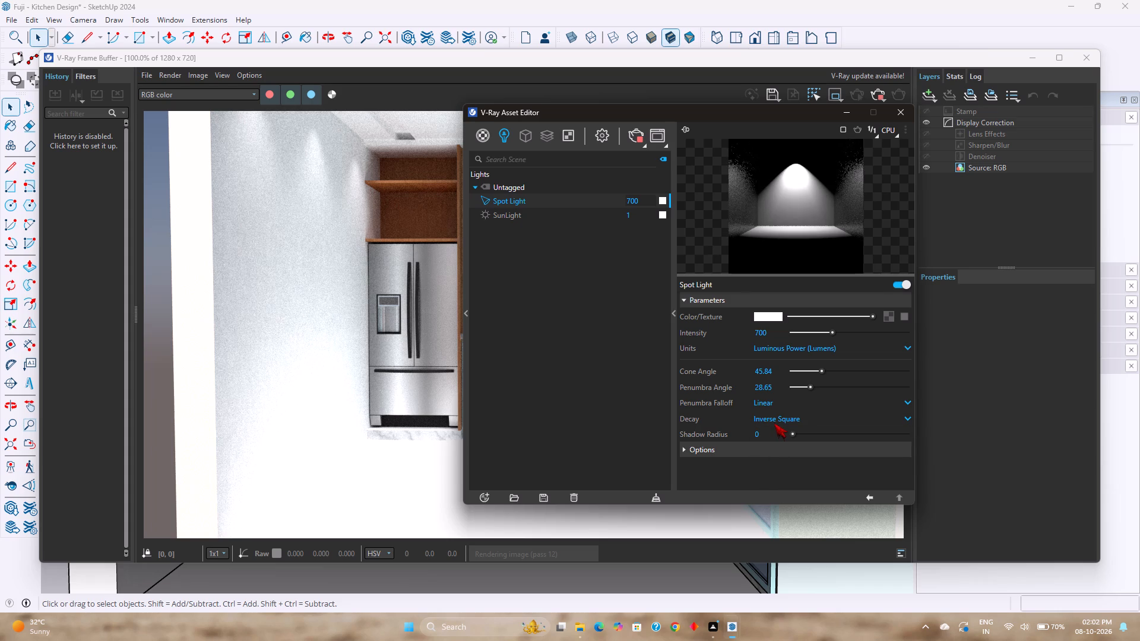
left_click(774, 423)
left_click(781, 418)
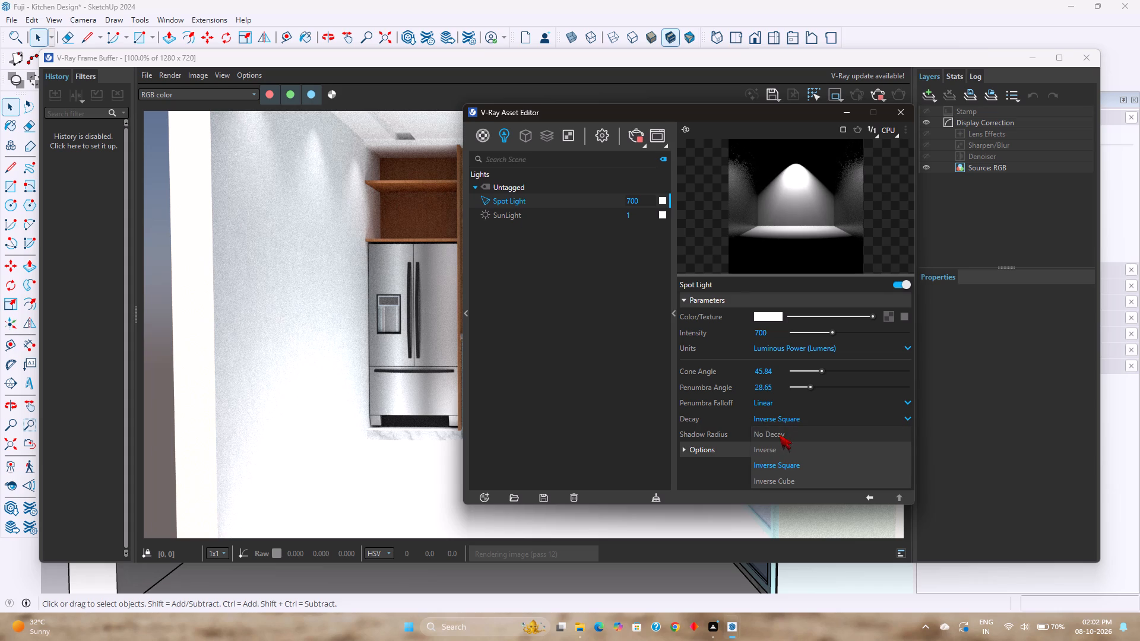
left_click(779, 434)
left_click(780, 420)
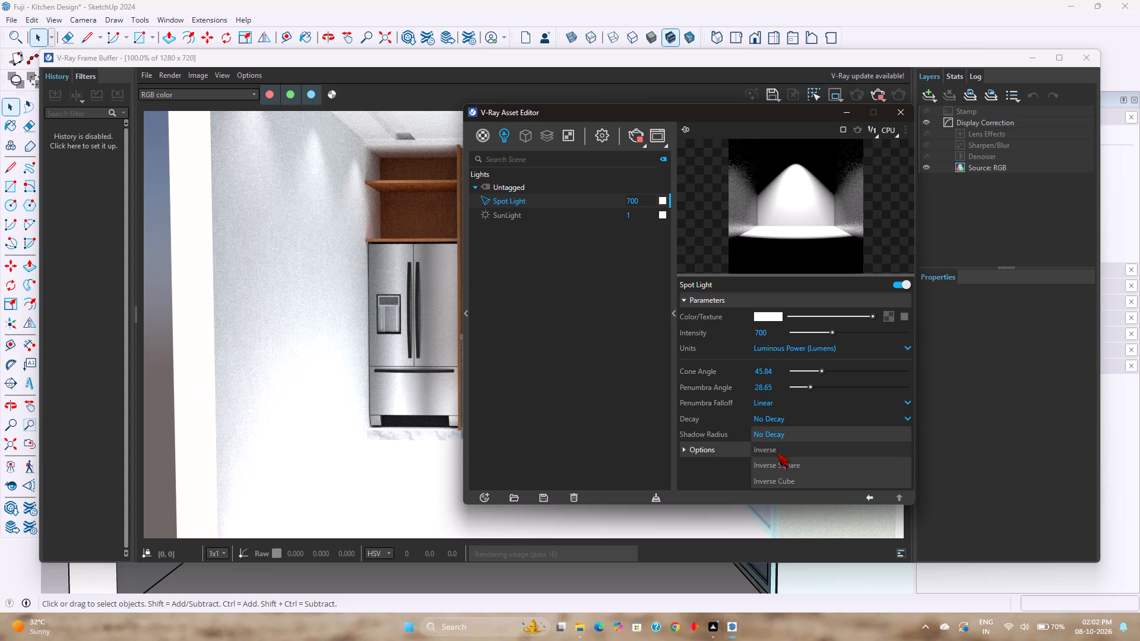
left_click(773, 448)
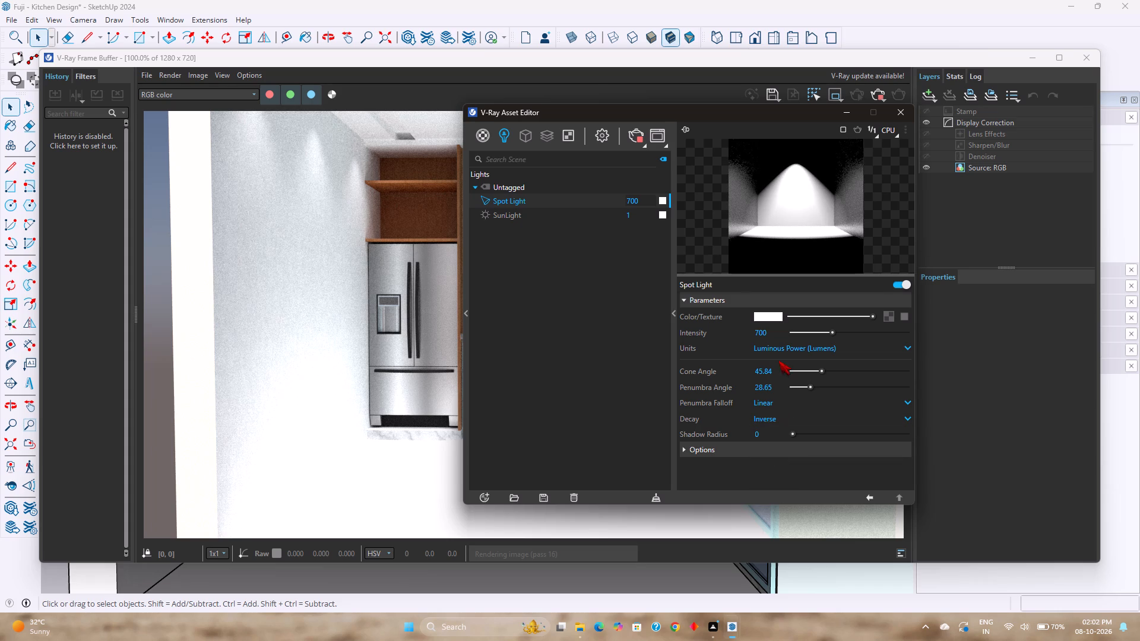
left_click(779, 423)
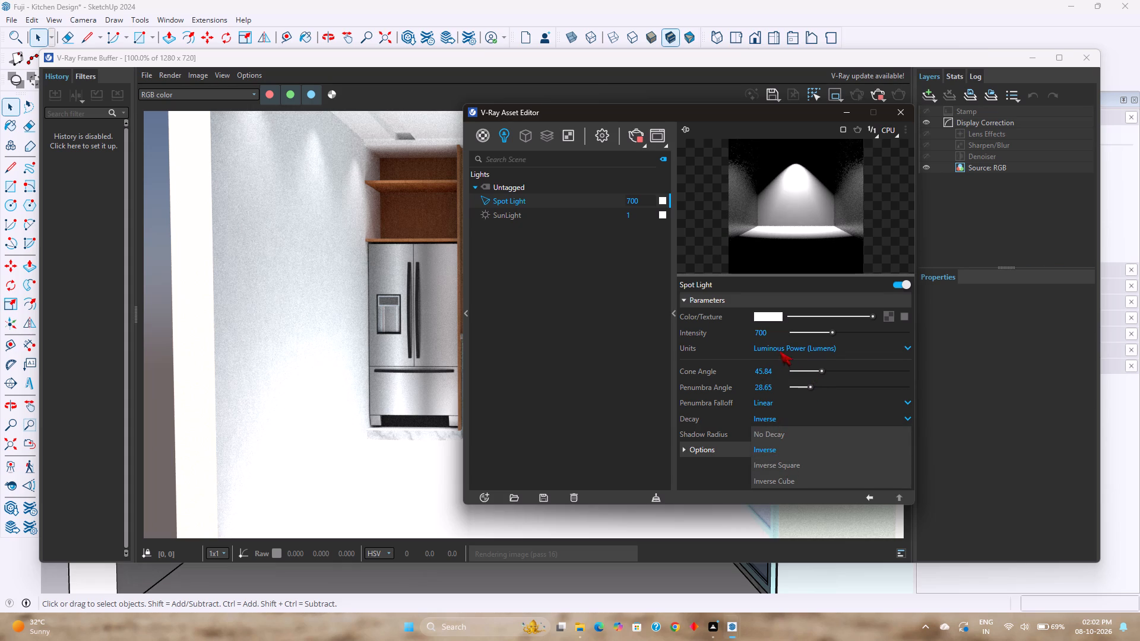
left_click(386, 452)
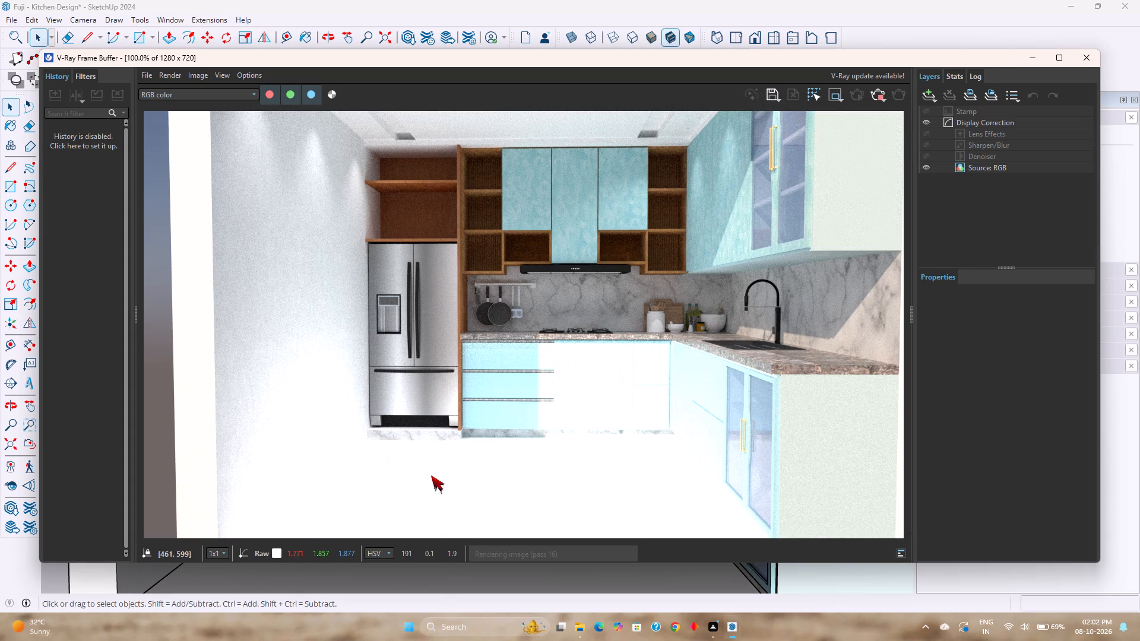
Restart the interactive render with the updated Spot Light settings.
left_click(877, 100)
left_click(858, 98)
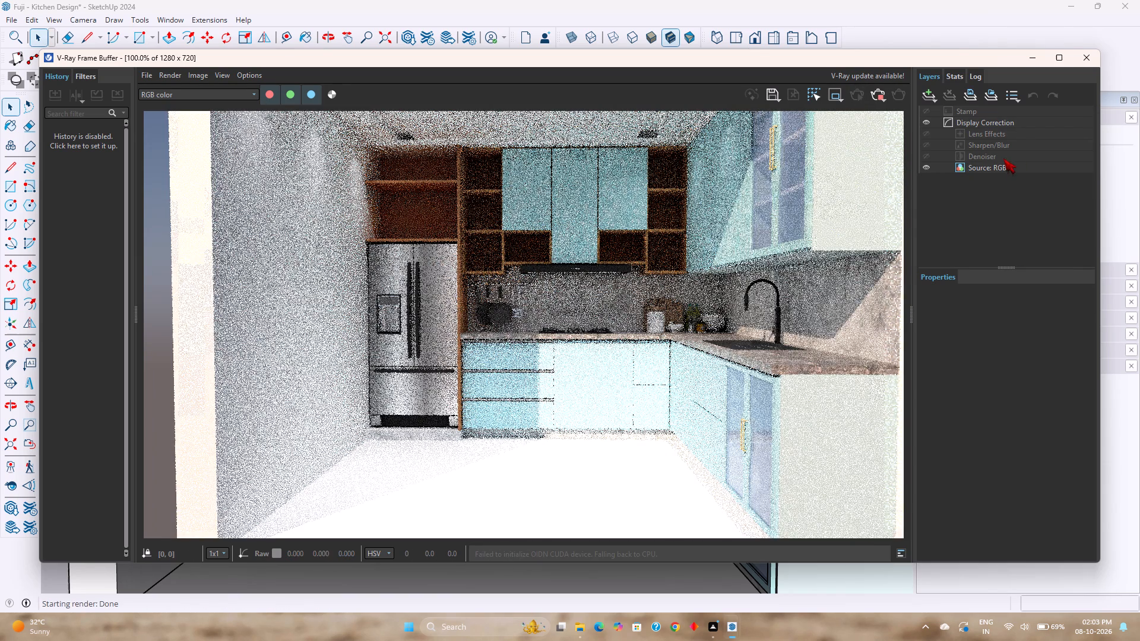
Lower the render's Display Correction exposure to about -0.874.
left_click(993, 123)
left_click(975, 332)
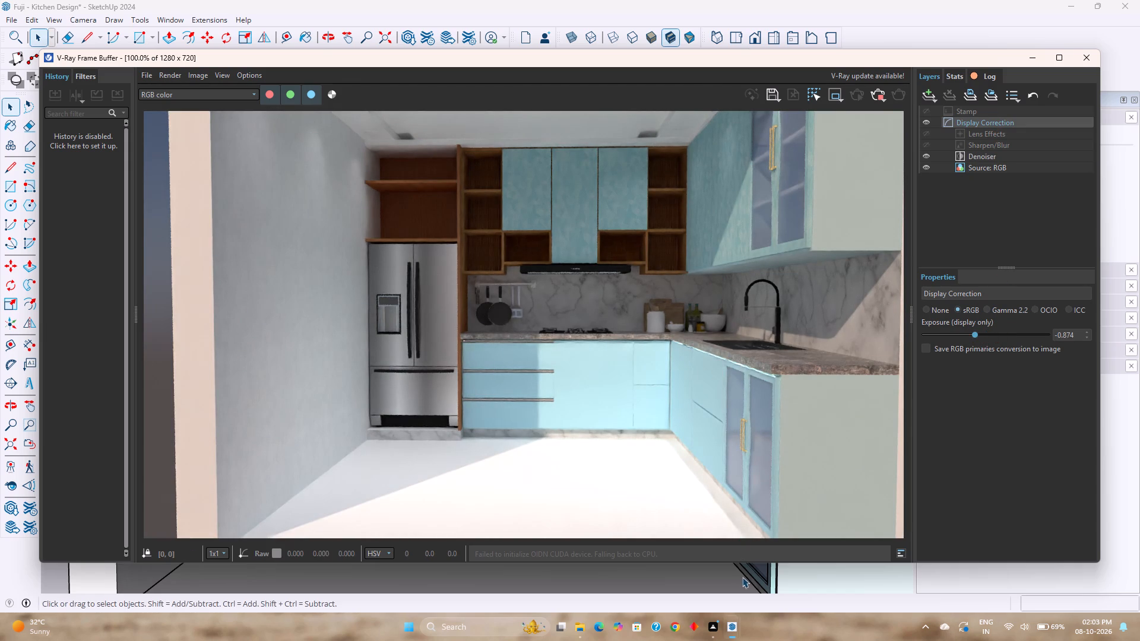
Examine the counter strip light and kitchen lighting from tilted angles in the interactive render.
middle_click_drag(739, 571, 736, 524)
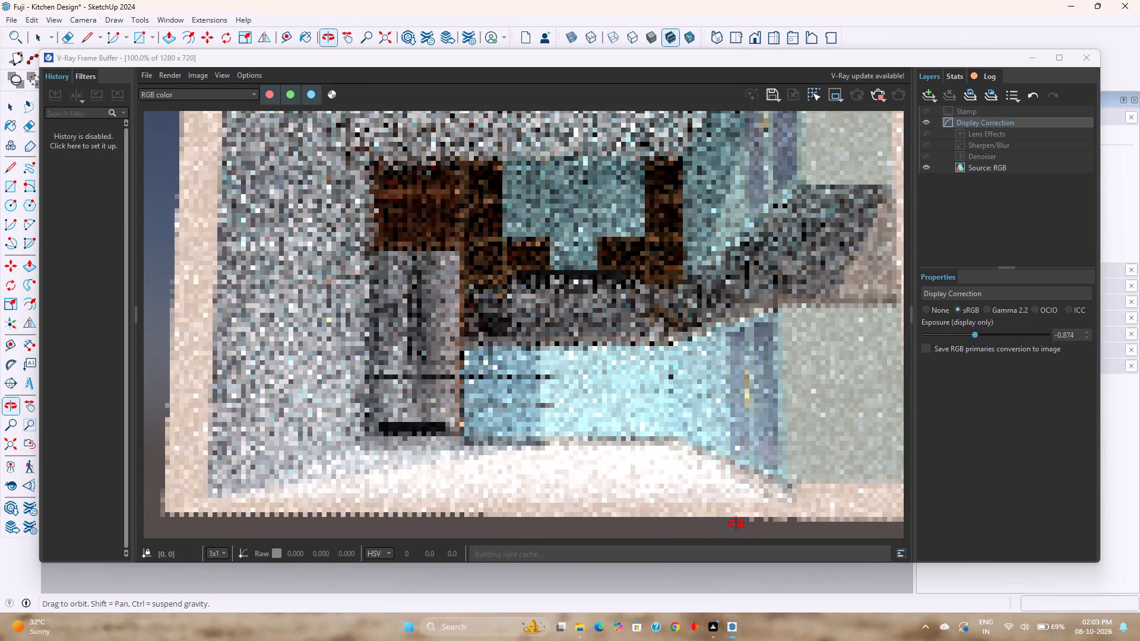
middle_click_drag(736, 524, 738, 524)
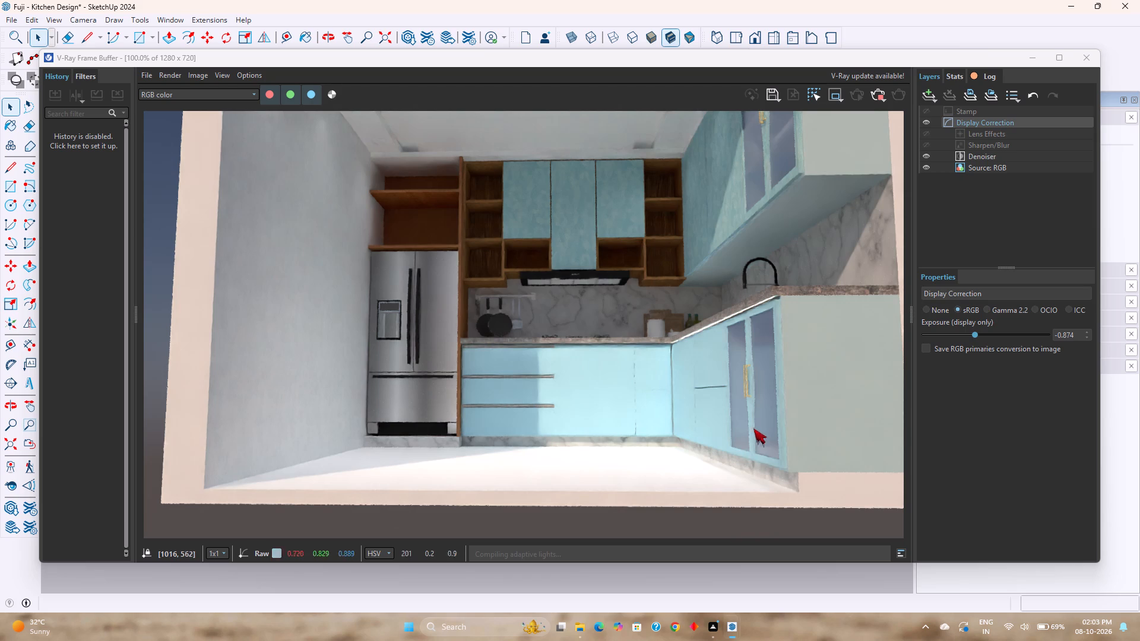
middle_click_drag(810, 574, 780, 501)
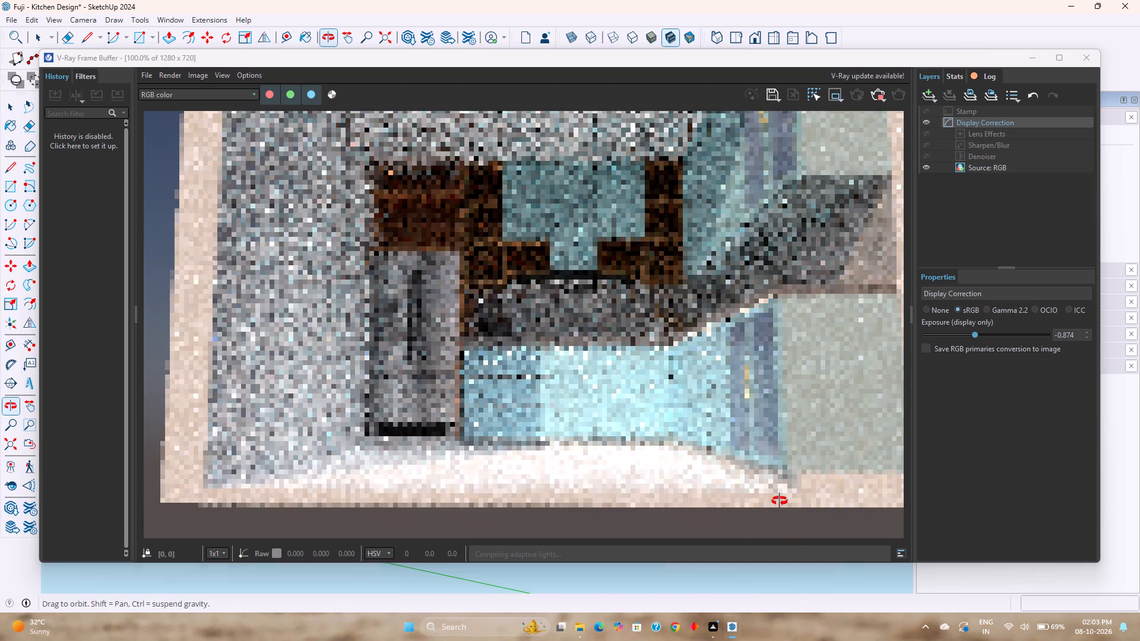
middle_click_drag(780, 501, 790, 522)
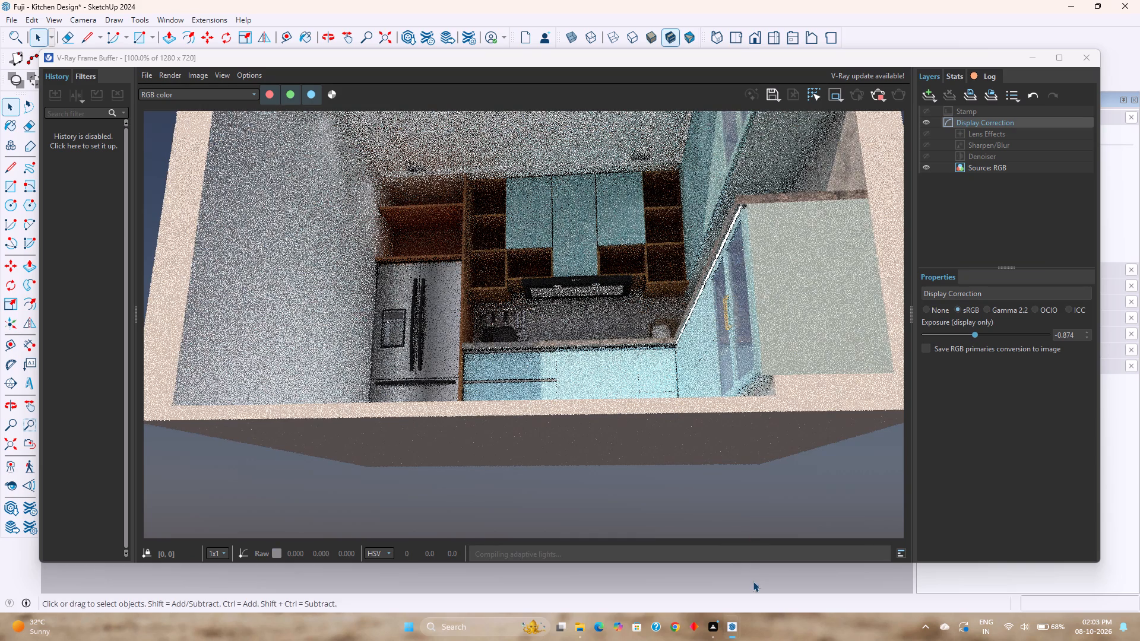
scroll(752, 581, "up", 3)
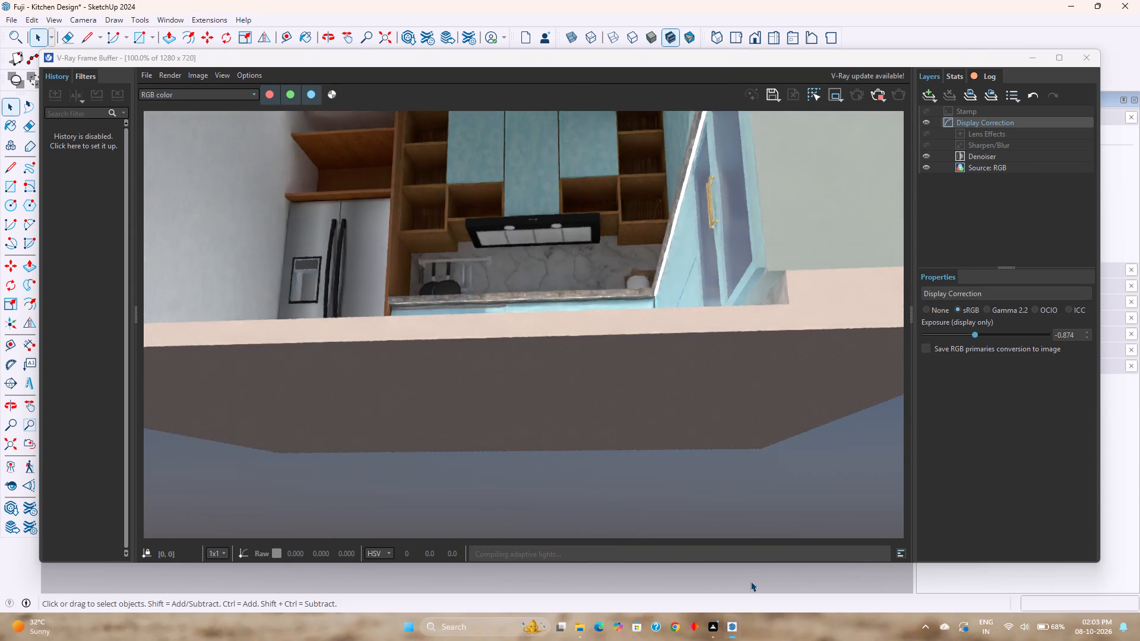
scroll(750, 581, "down", 3)
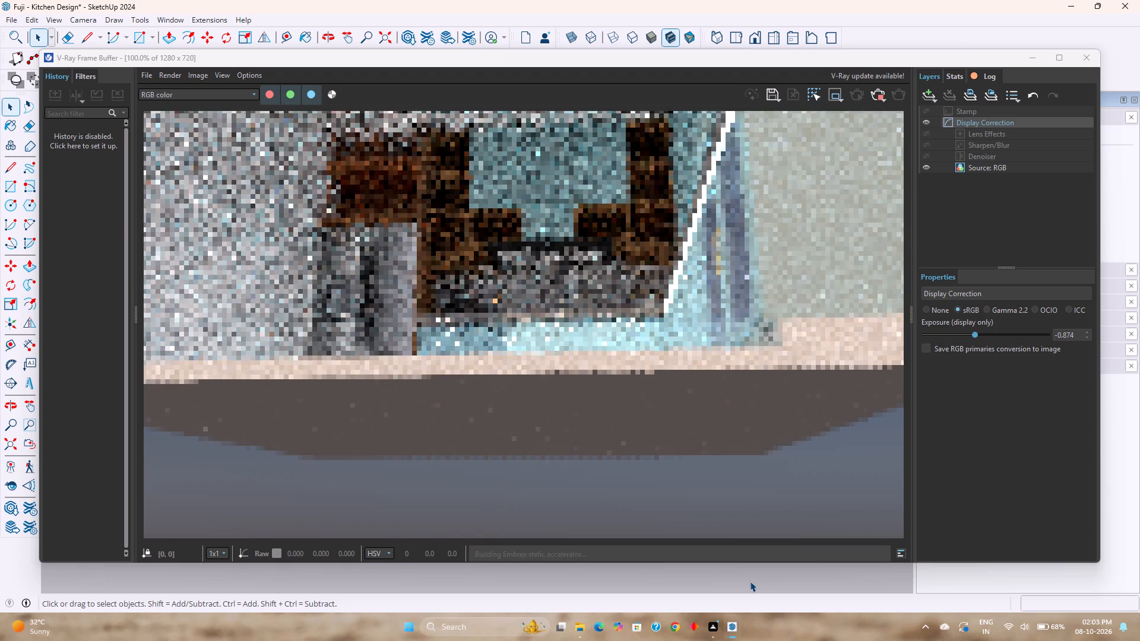
scroll(750, 581, "down", 6)
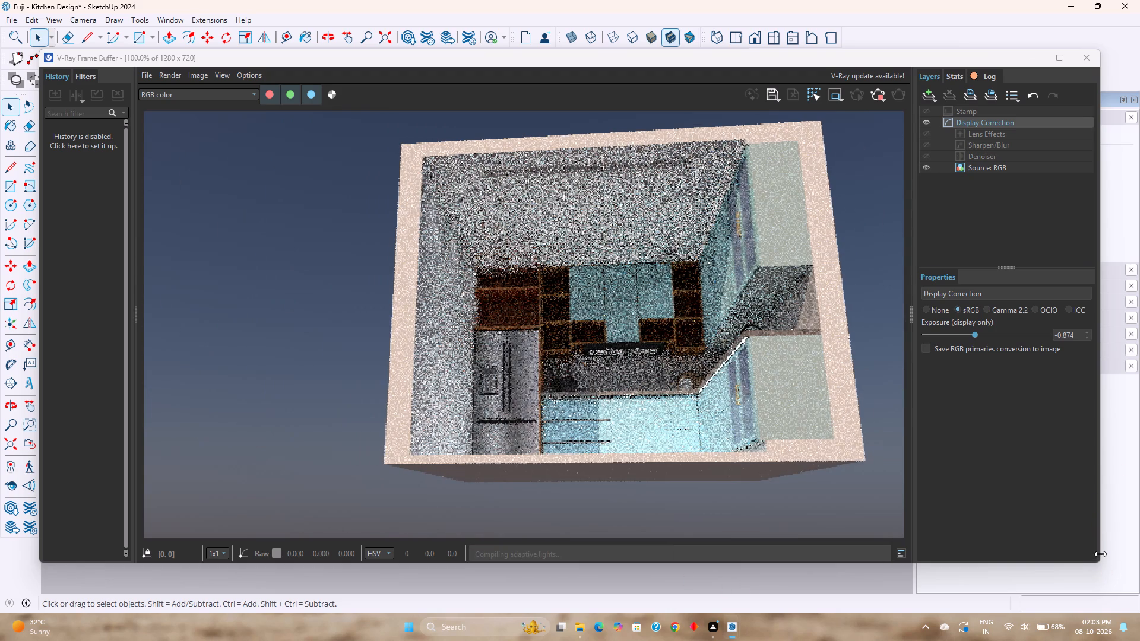
Narrow the V-Ray Frame Buffer window to uncover the model and show the render at 50%.
left_click_drag(1100, 554, 769, 481)
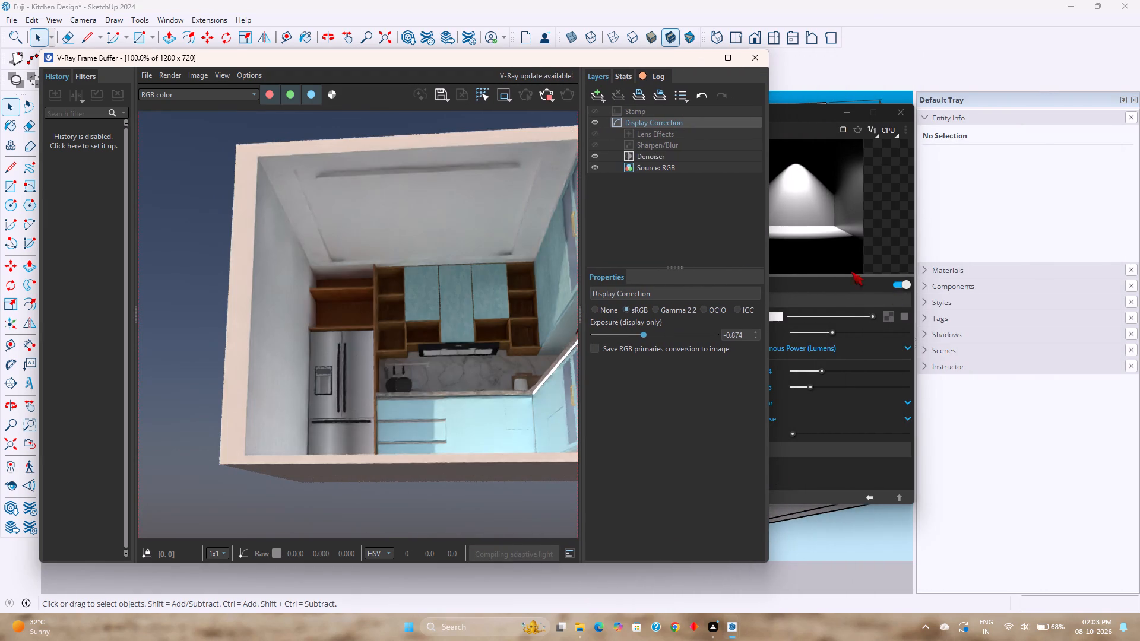
scroll(494, 379, "down", 1)
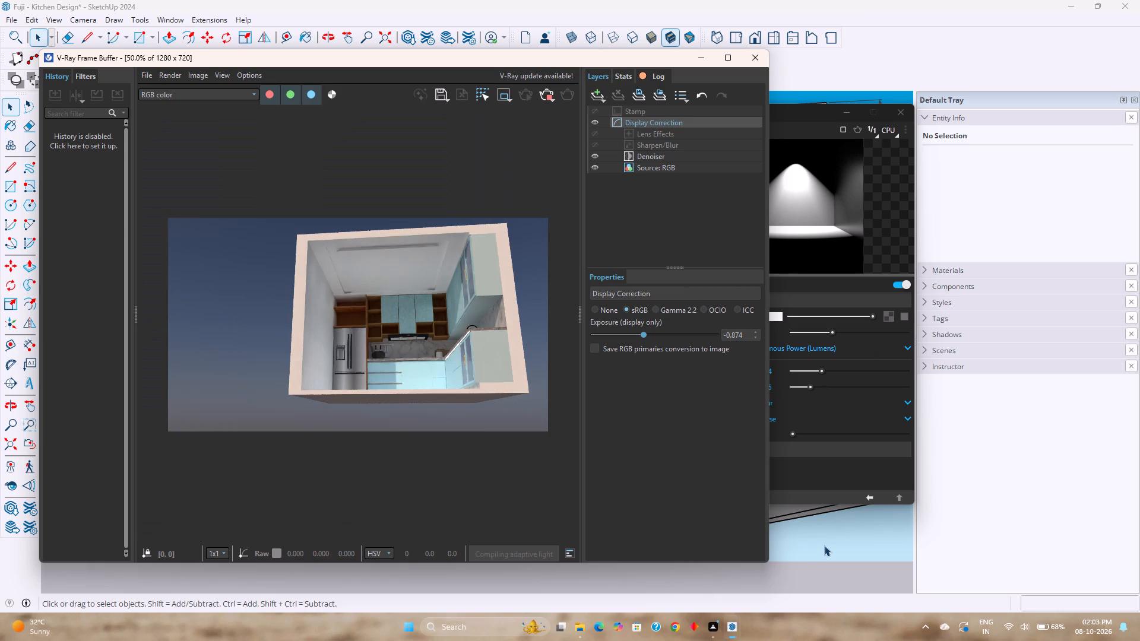
Examine the kitchen lighting from closer, lower front angles in the interactive render.
scroll(824, 545, "down", 1)
middle_click_drag(826, 542, 825, 596)
scroll(851, 534, "up", 1)
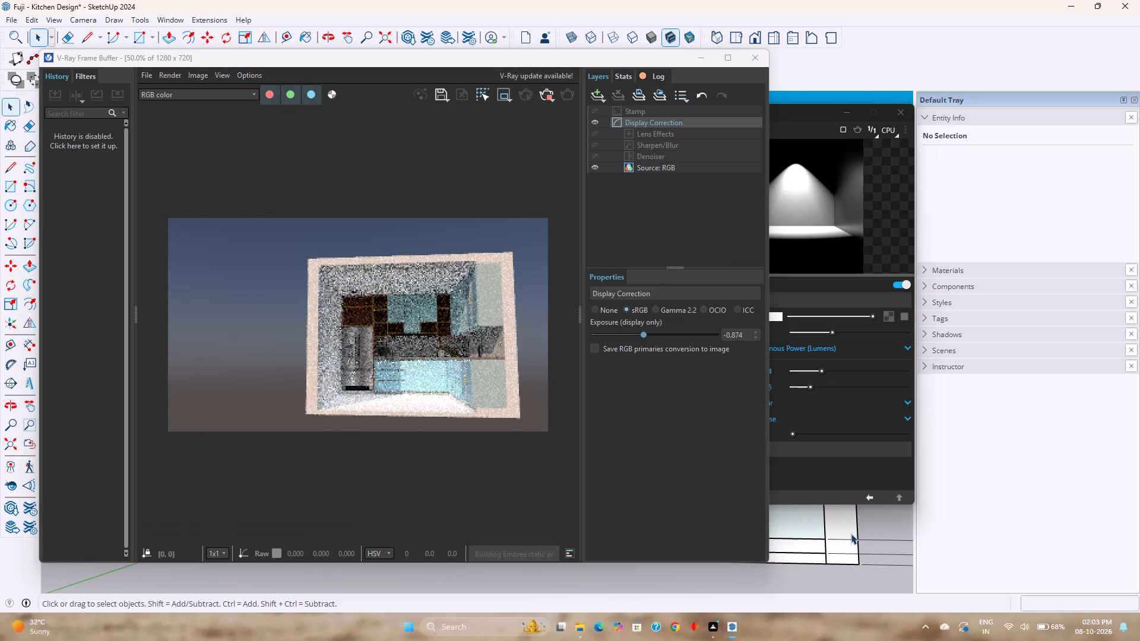
scroll(851, 534, "up", 6)
middle_click_drag(851, 534, 861, 556)
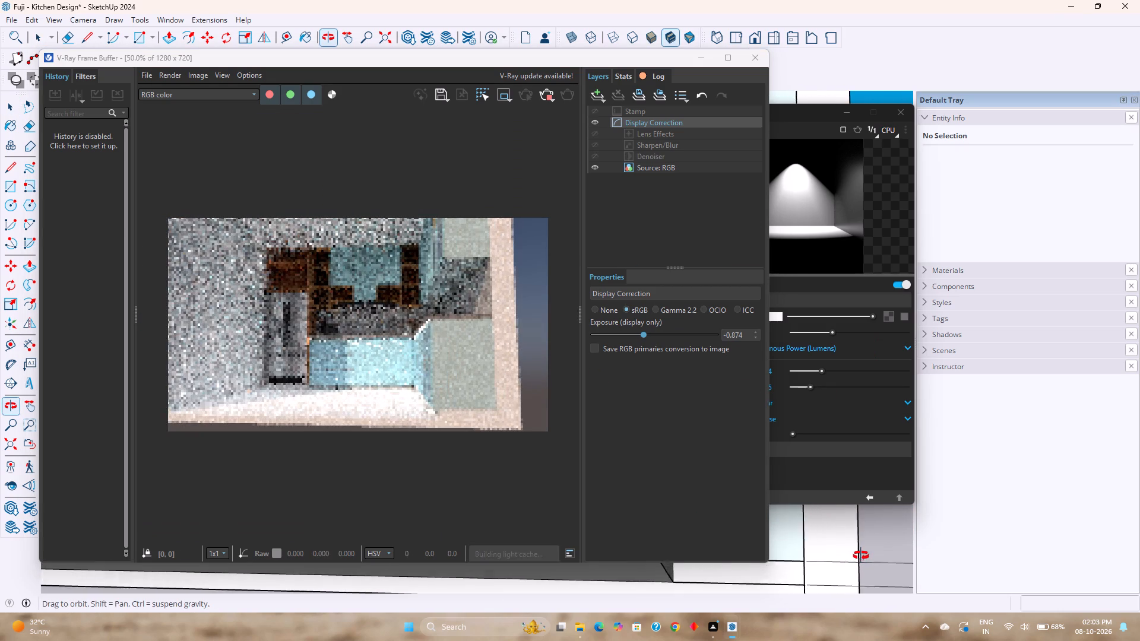
middle_click_drag(861, 556, 952, 573)
Move the V-Ray Asset Editor clear of the model and frame the fridge, counter and sink-side cabinets from an angled interior view.
left_click_drag(806, 114, 949, 74)
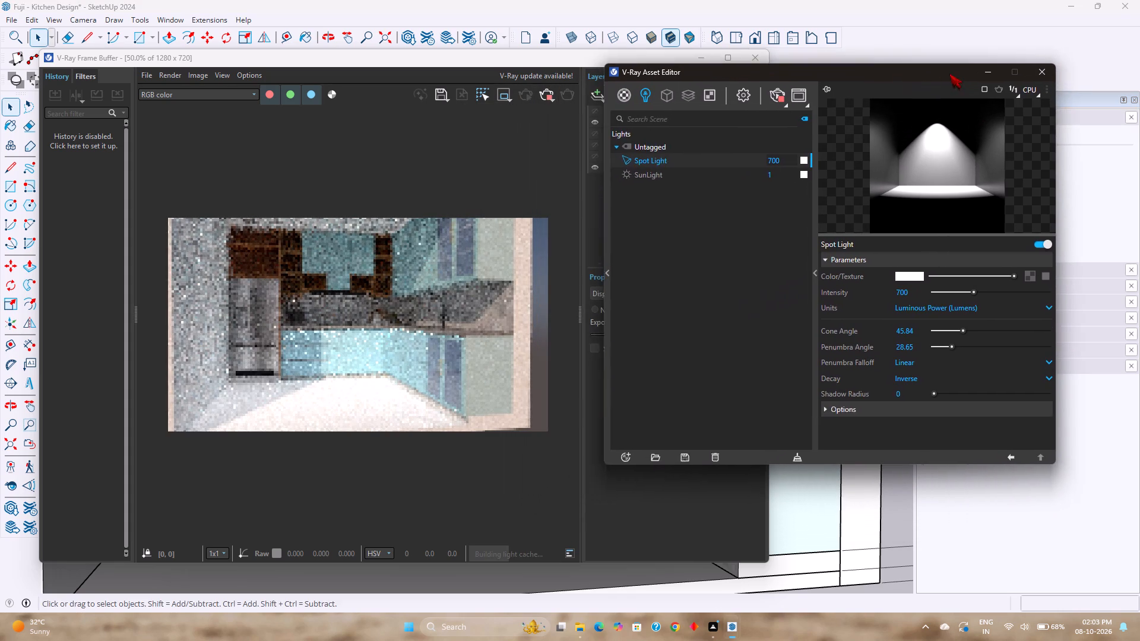
left_click_drag(949, 74, 980, 75)
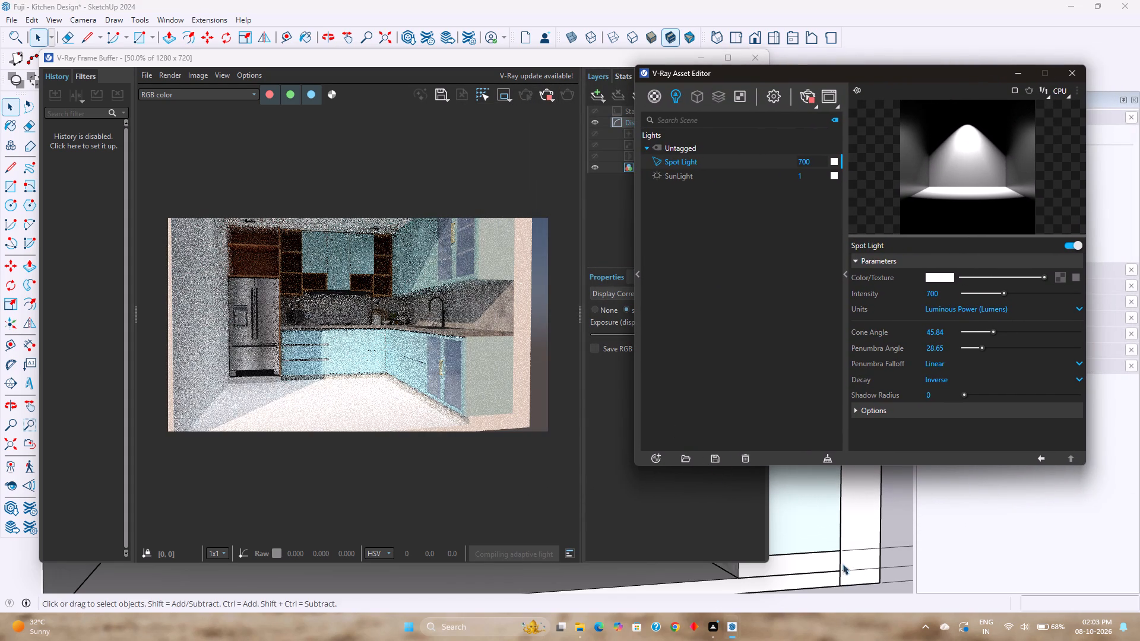
middle_click_drag(829, 521, 849, 535, "shift")
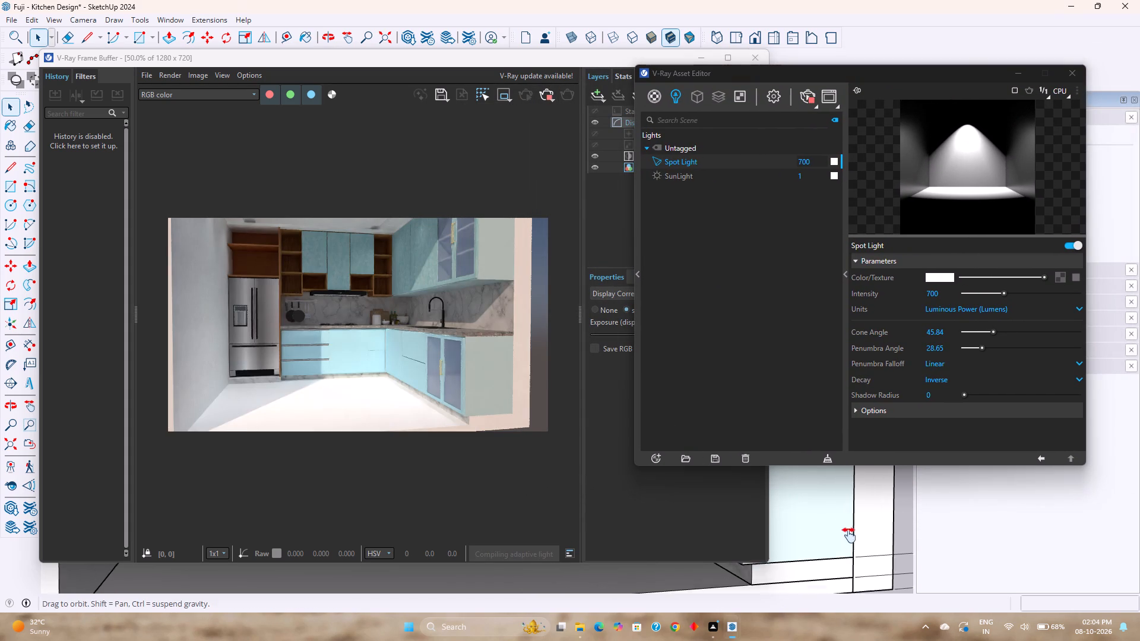
middle_click_drag(849, 535, 1019, 574, "shift")
middle_click(1019, 571, "shift")
middle_click(1018, 567, "shift")
middle_click_drag(1015, 562, 957, 548, "shift")
middle_click(957, 548, "shift")
middle_click(957, 548, "shift")
middle_click_drag(957, 548, 900, 536, "shift")
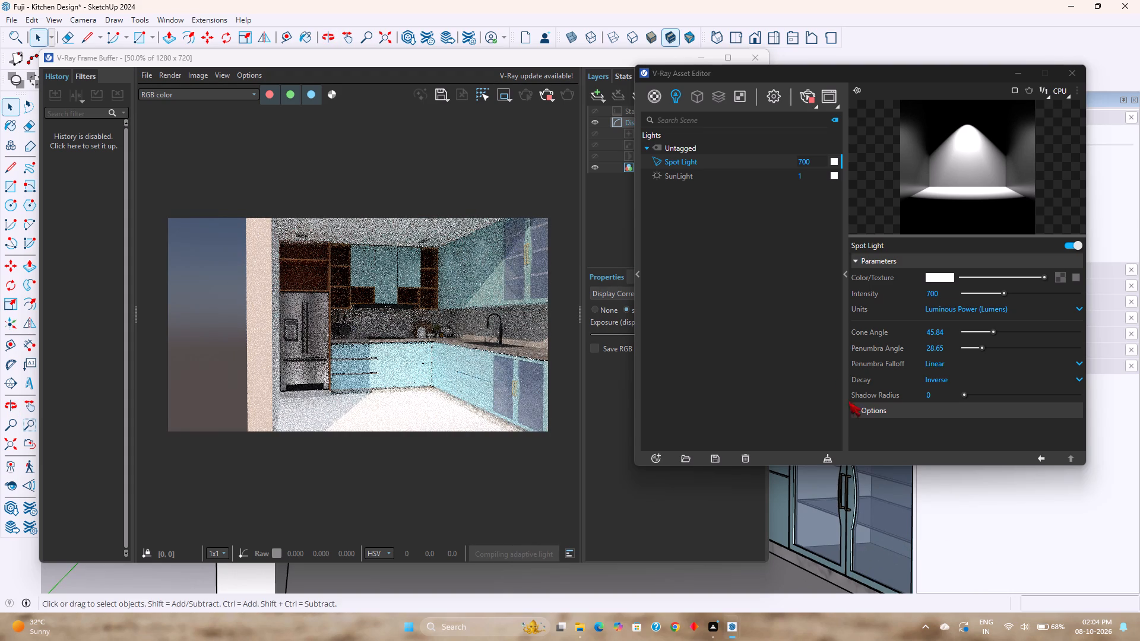
Find the Counter Top light material in the scene's materials and raise its emissive intensity to about 738.7.
left_click(659, 100)
scroll(717, 349, "down", 6)
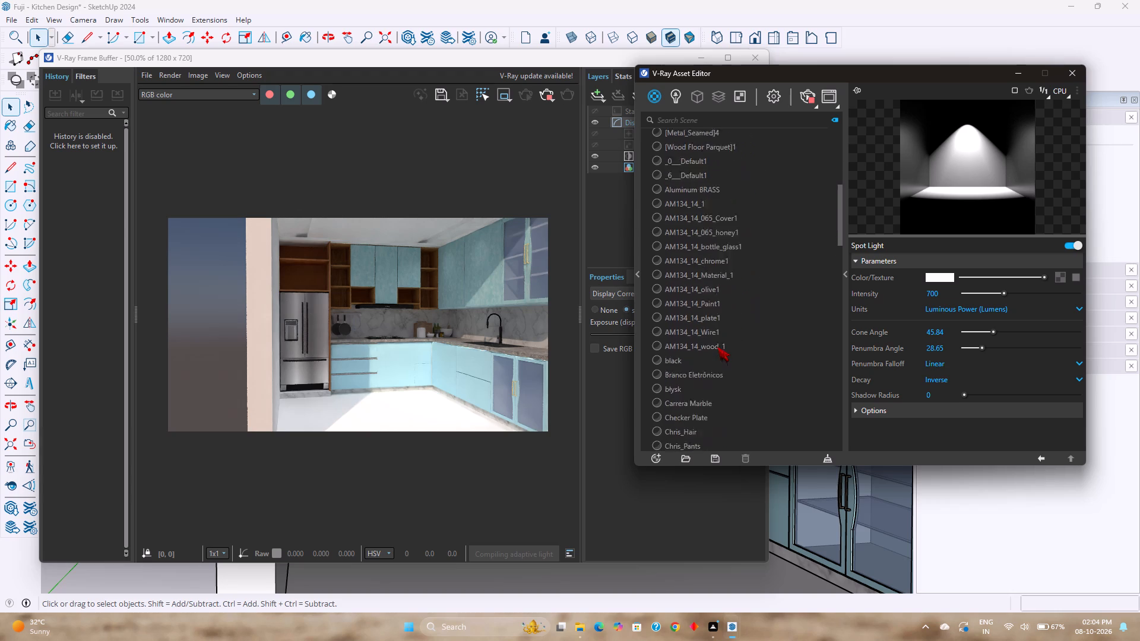
scroll(717, 347, "down", 2)
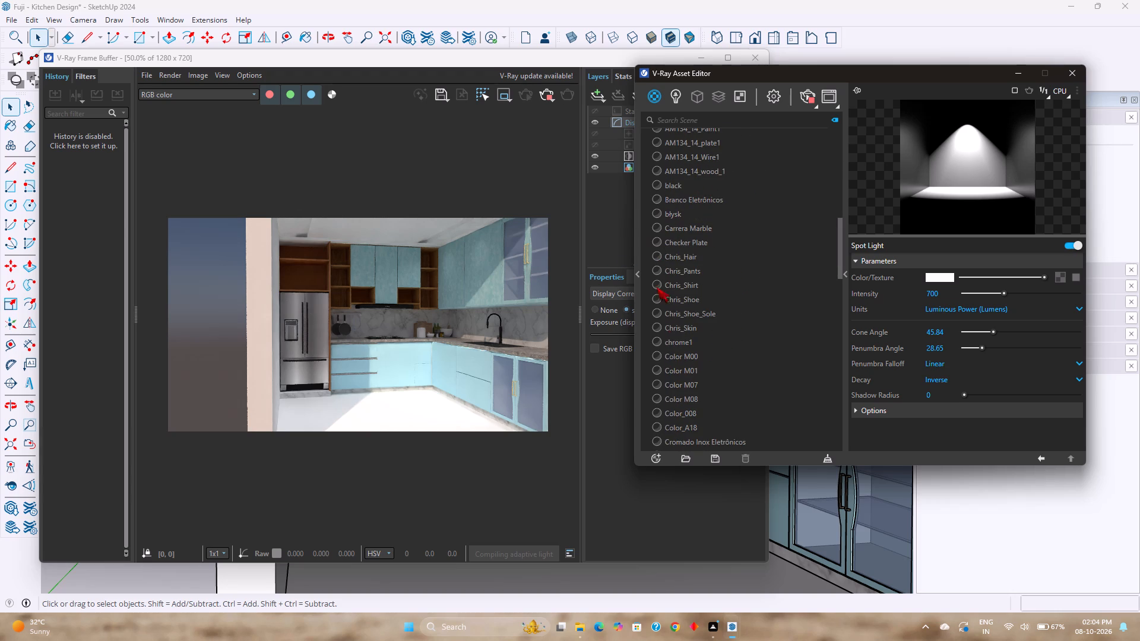
scroll(707, 334, "down", 3)
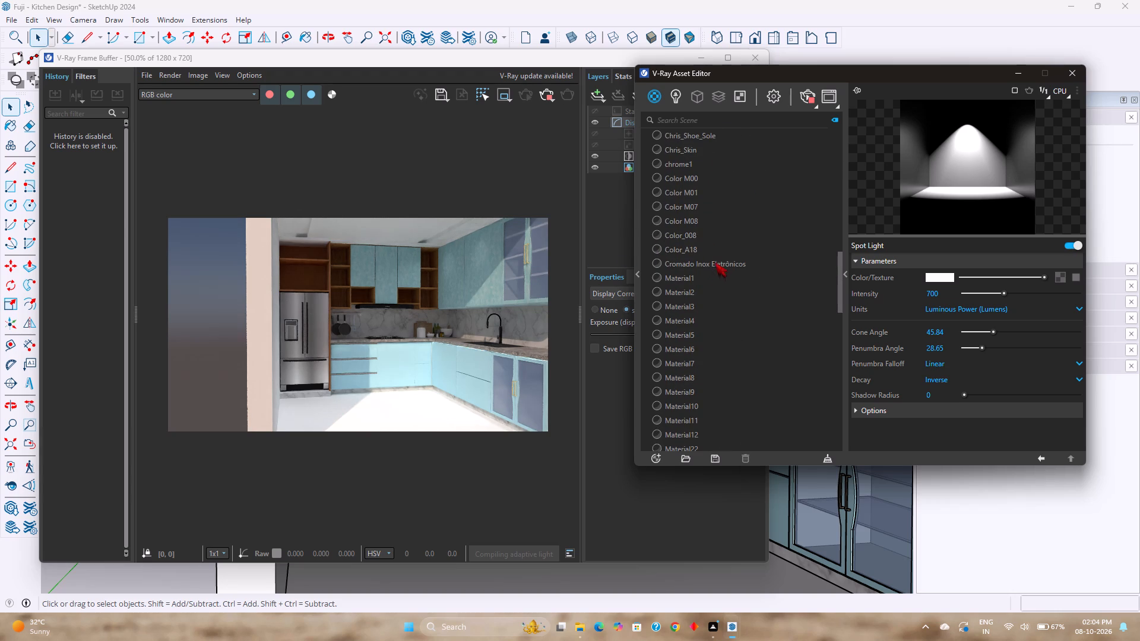
scroll(700, 264, "down", 2)
scroll(695, 275, "up", 2)
scroll(695, 275, "down", 8)
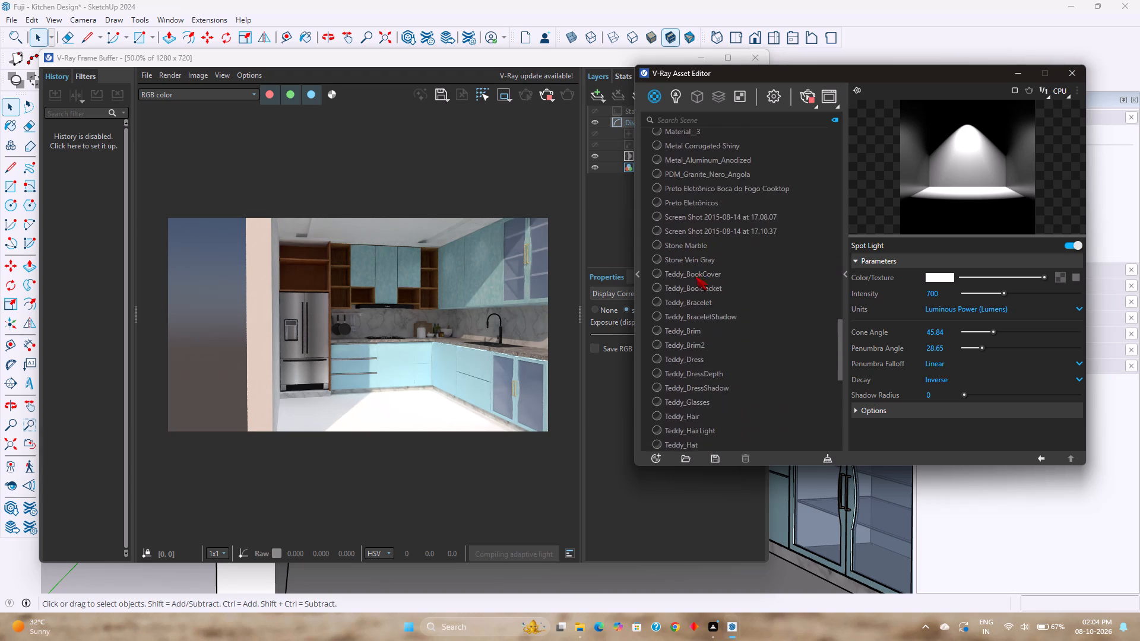
scroll(695, 276, "down", 12)
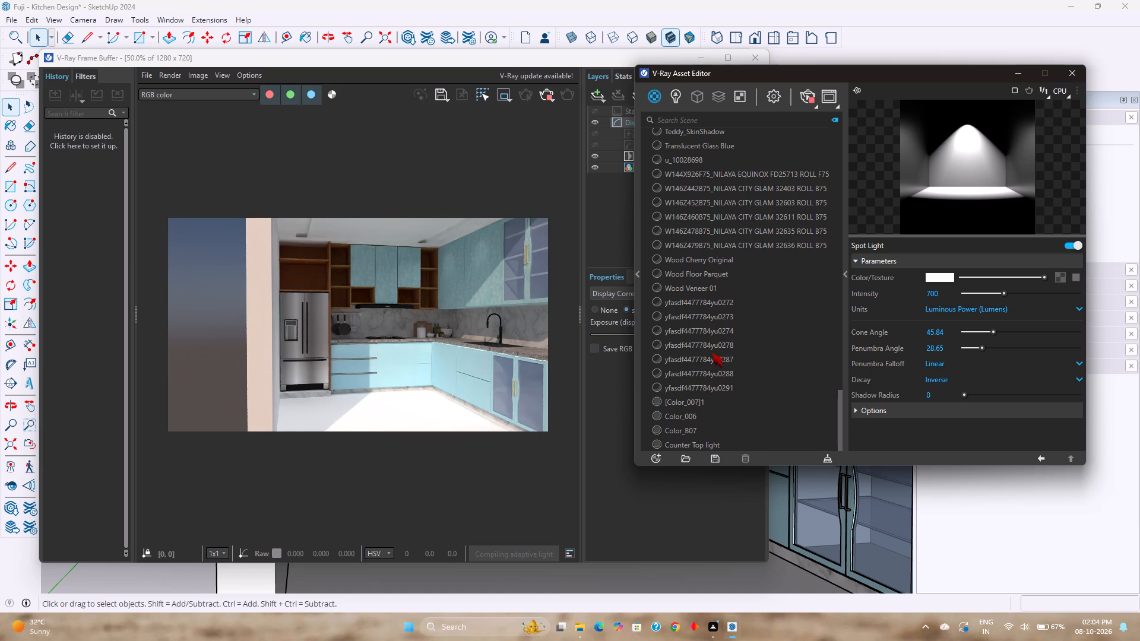
left_click(717, 444)
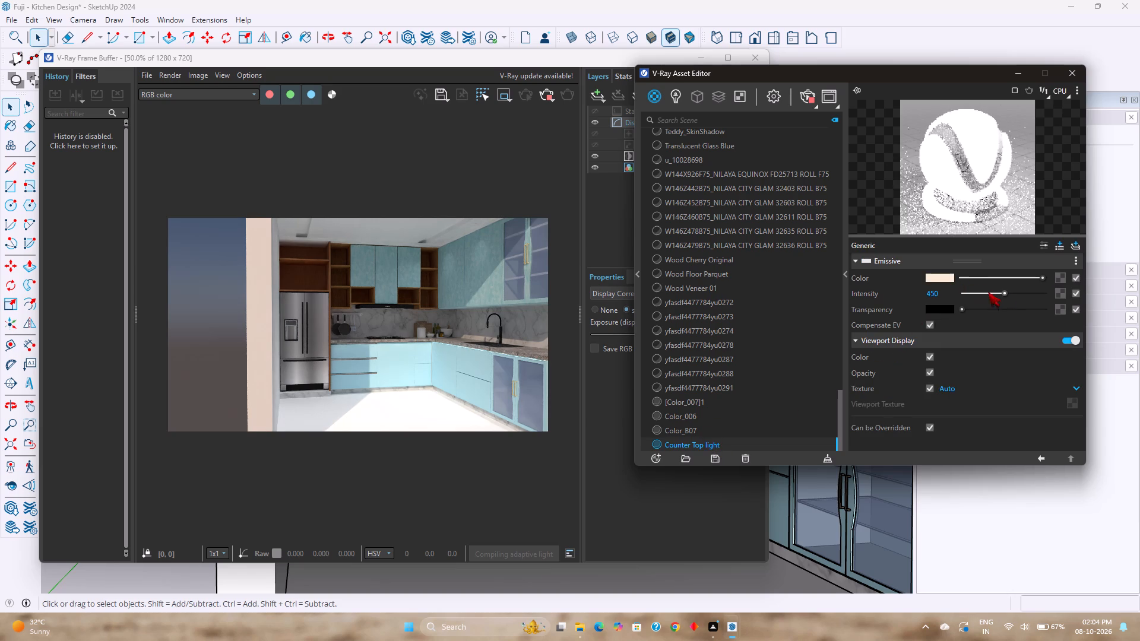
left_click_drag(1009, 293, 1028, 293)
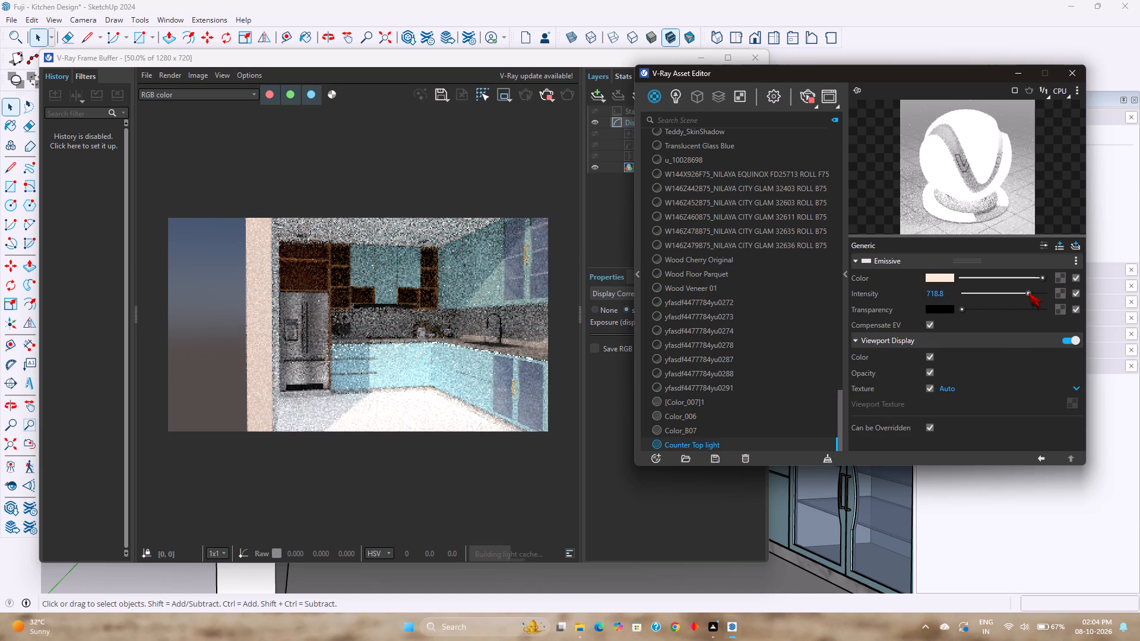
left_click_drag(1028, 293, 1030, 291)
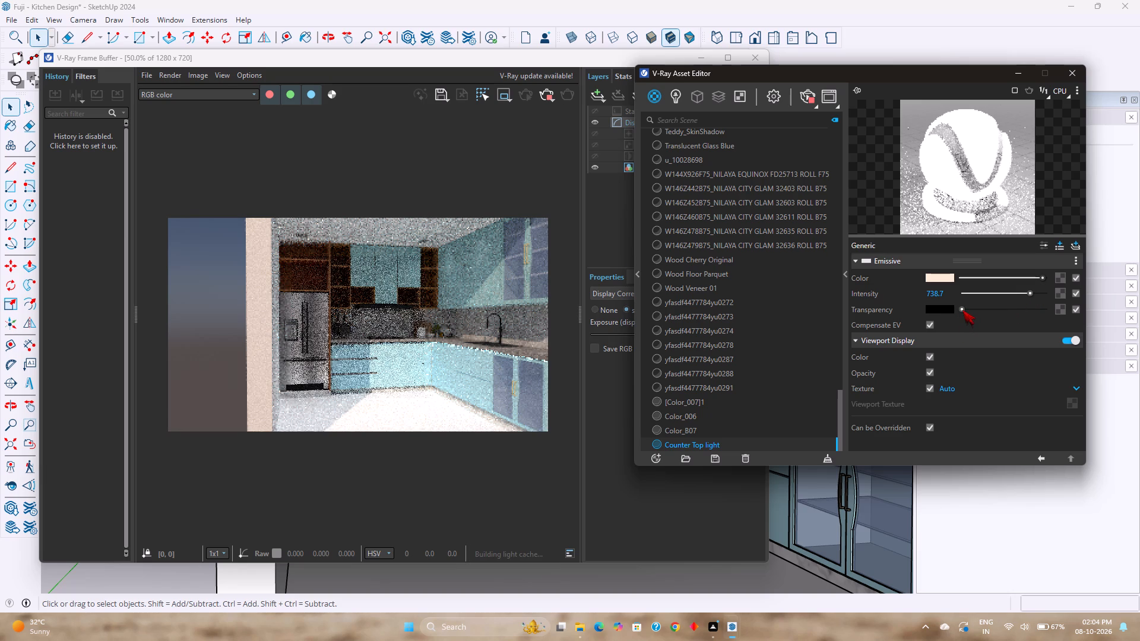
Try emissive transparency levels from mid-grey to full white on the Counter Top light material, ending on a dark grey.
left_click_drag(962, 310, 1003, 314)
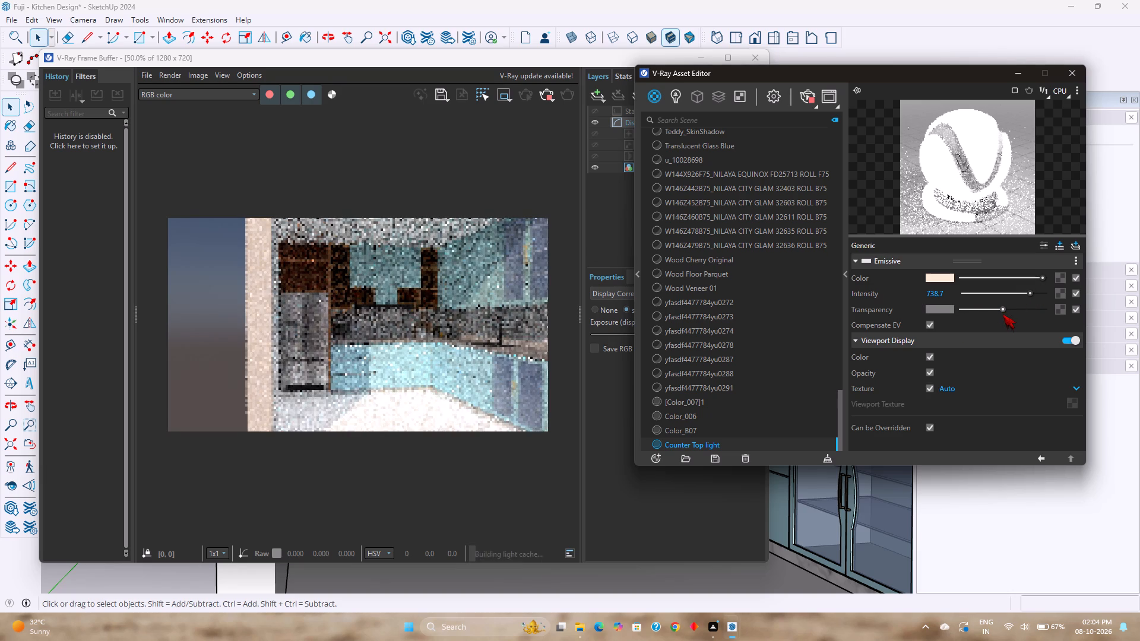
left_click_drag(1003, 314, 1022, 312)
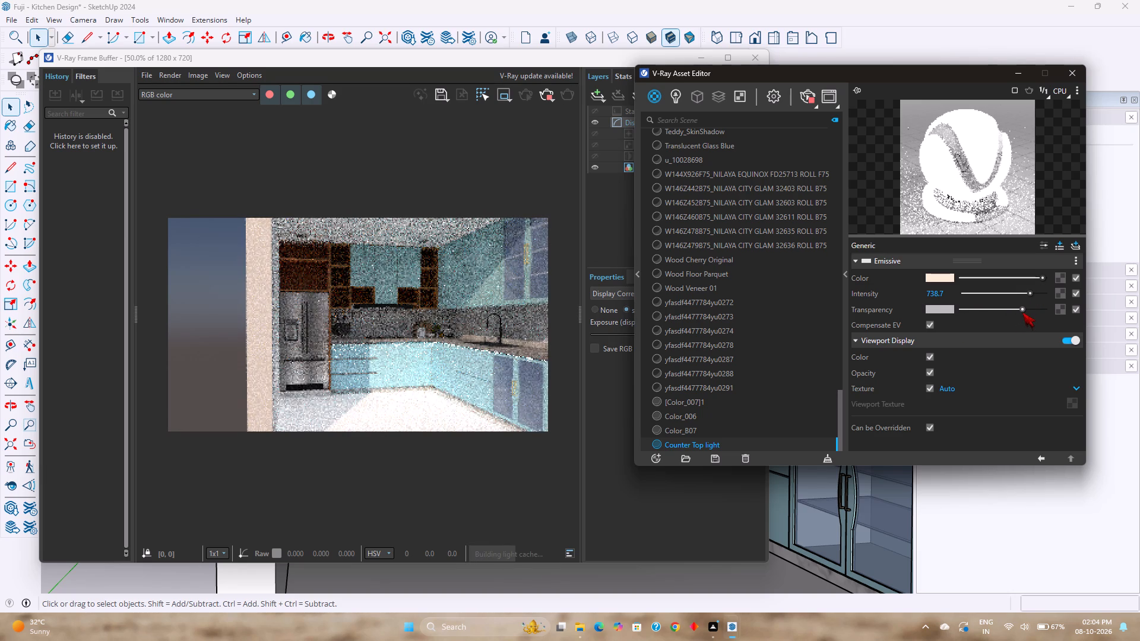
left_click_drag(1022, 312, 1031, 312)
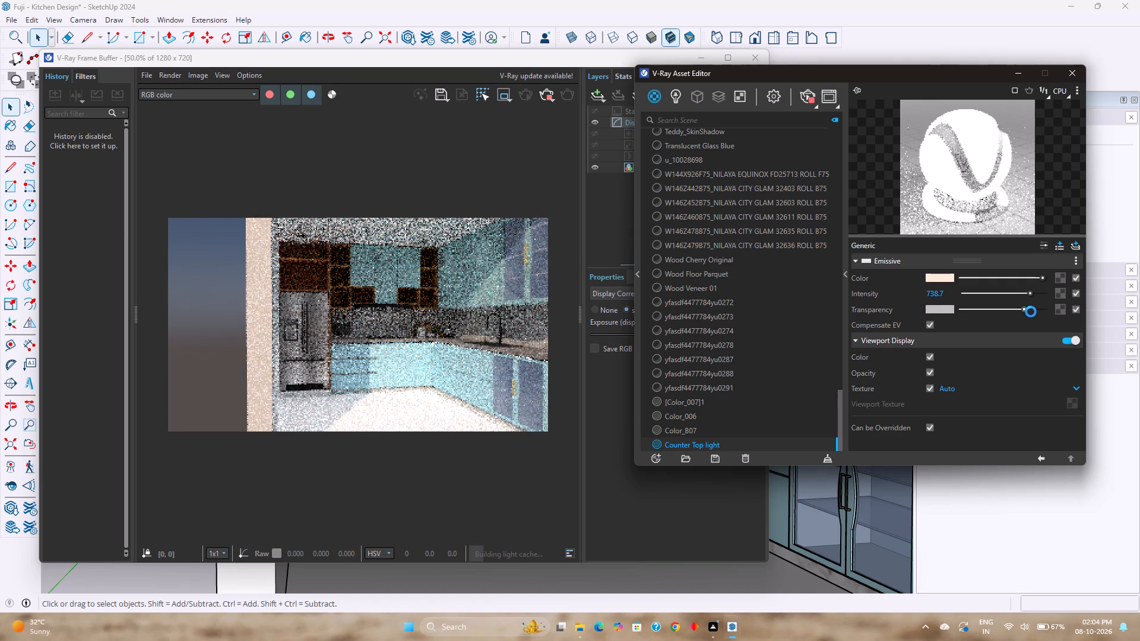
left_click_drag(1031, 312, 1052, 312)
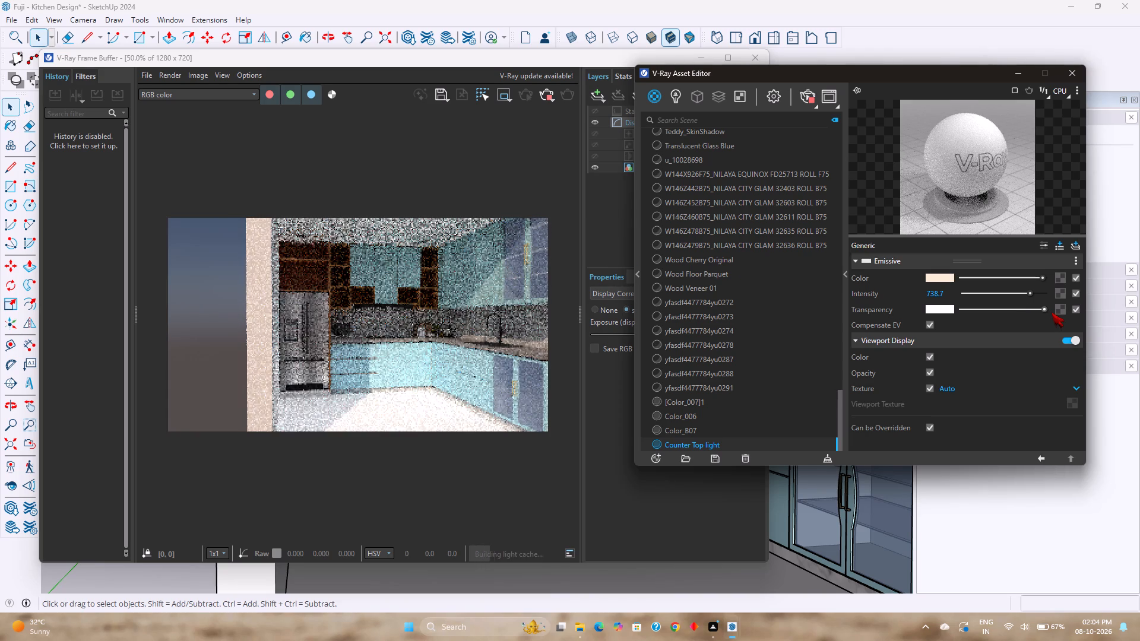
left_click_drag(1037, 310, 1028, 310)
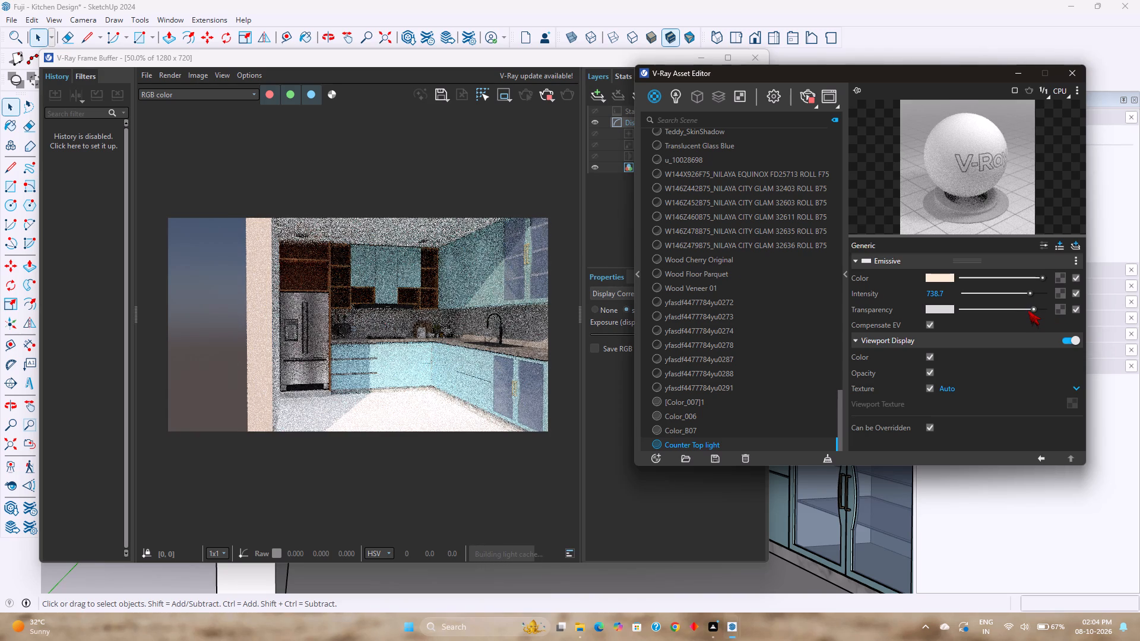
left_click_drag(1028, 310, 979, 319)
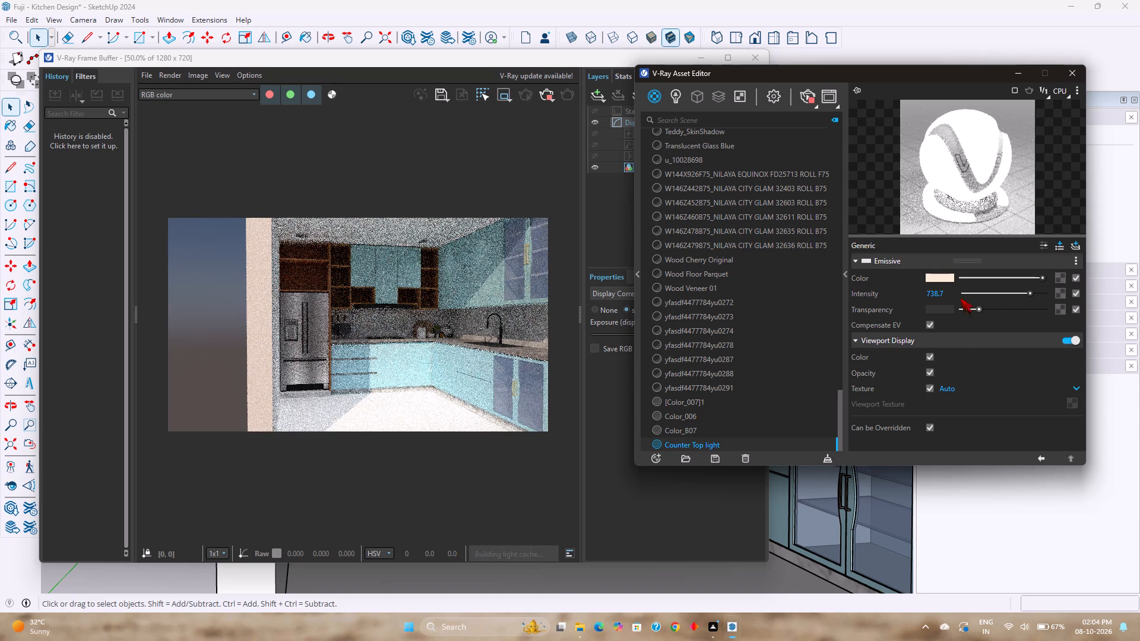
Set the Counter Top light material's emissive intensity to 900 and its transparency to black.
left_click_drag(1029, 294, 1051, 295)
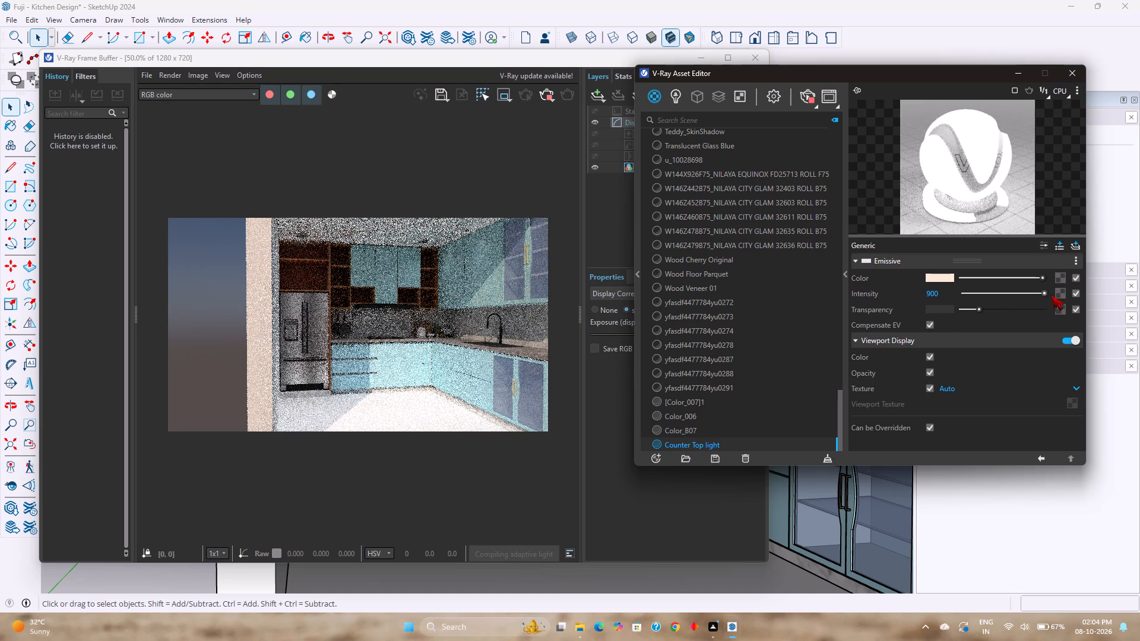
left_click_drag(1051, 295, 1053, 295)
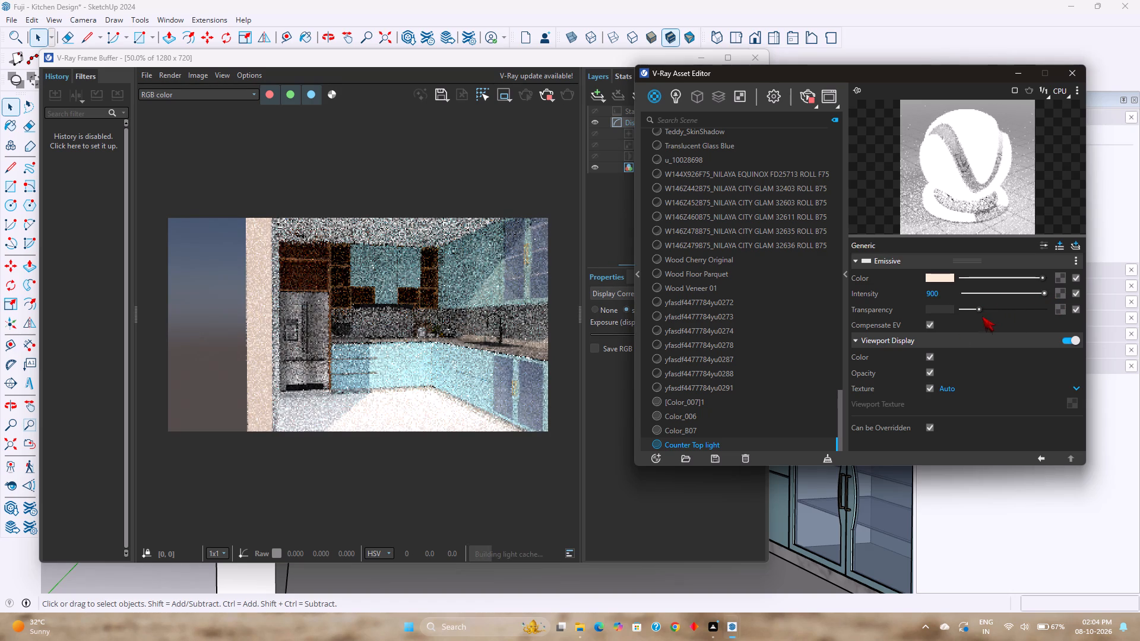
left_click_drag(980, 310, 945, 323)
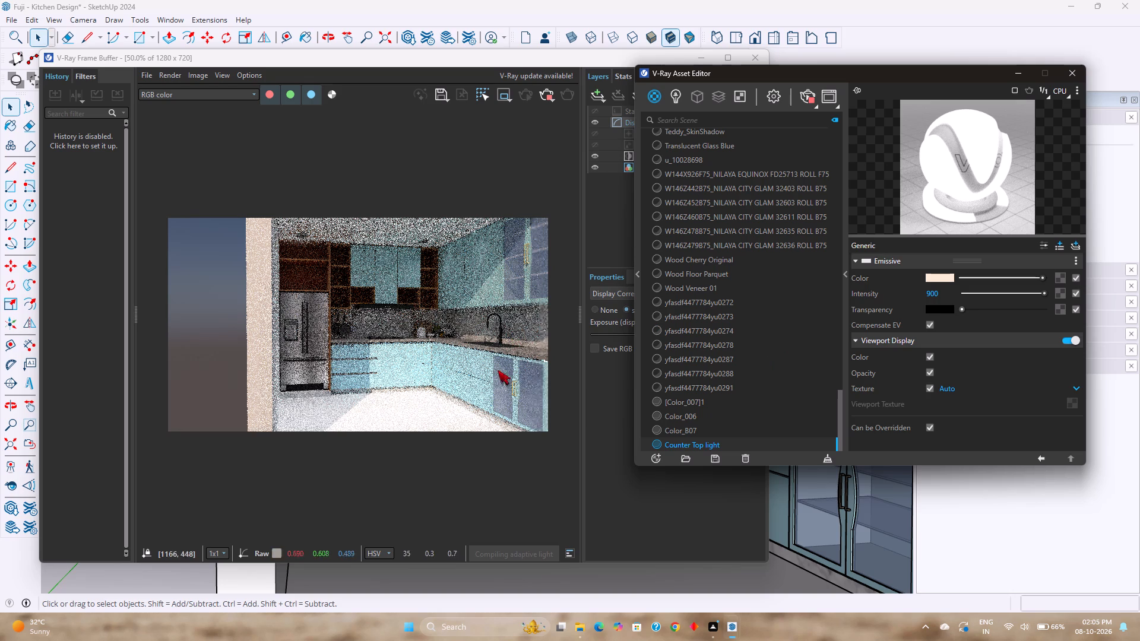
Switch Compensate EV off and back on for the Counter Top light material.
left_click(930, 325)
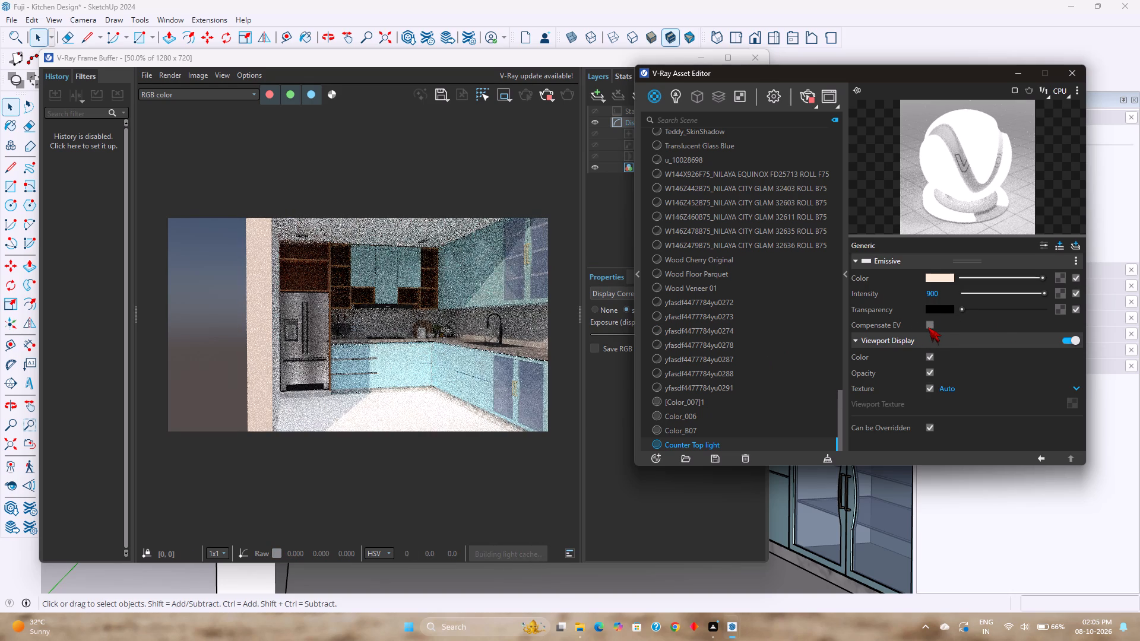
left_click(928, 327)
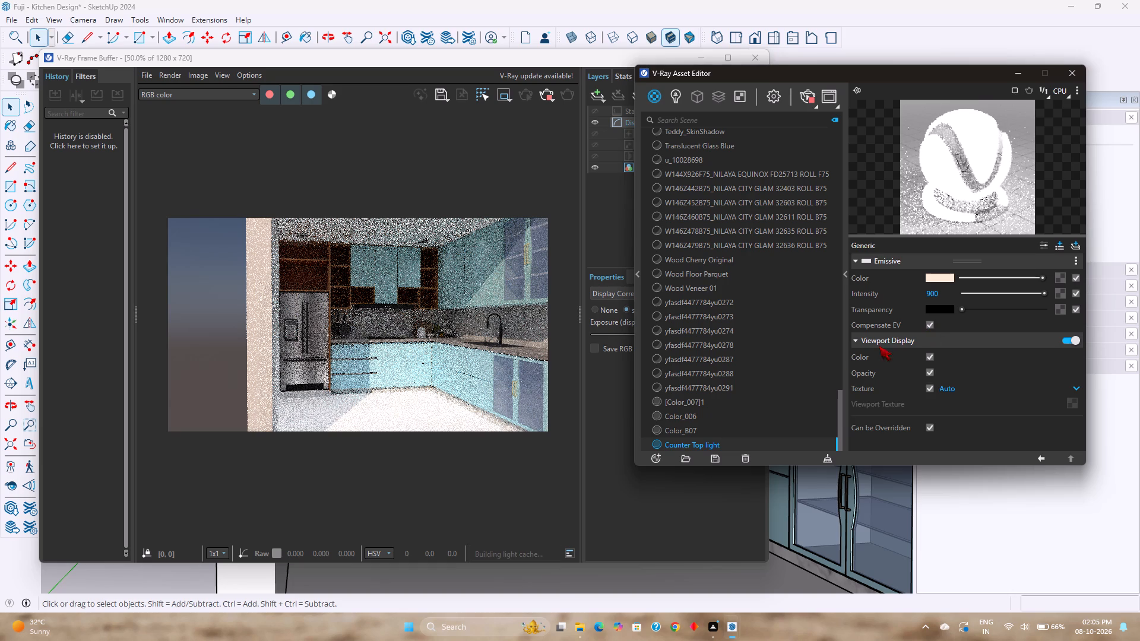
Enable saving the RGB primaries conversion to the image in the render's Display Correction settings.
left_click(660, 502)
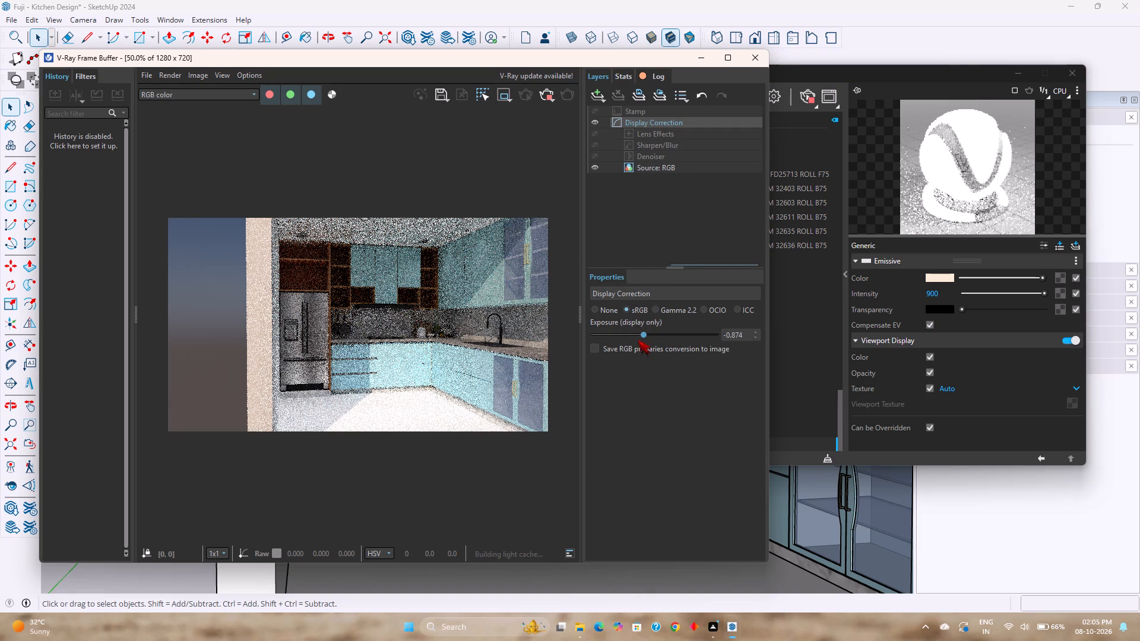
left_click(630, 346)
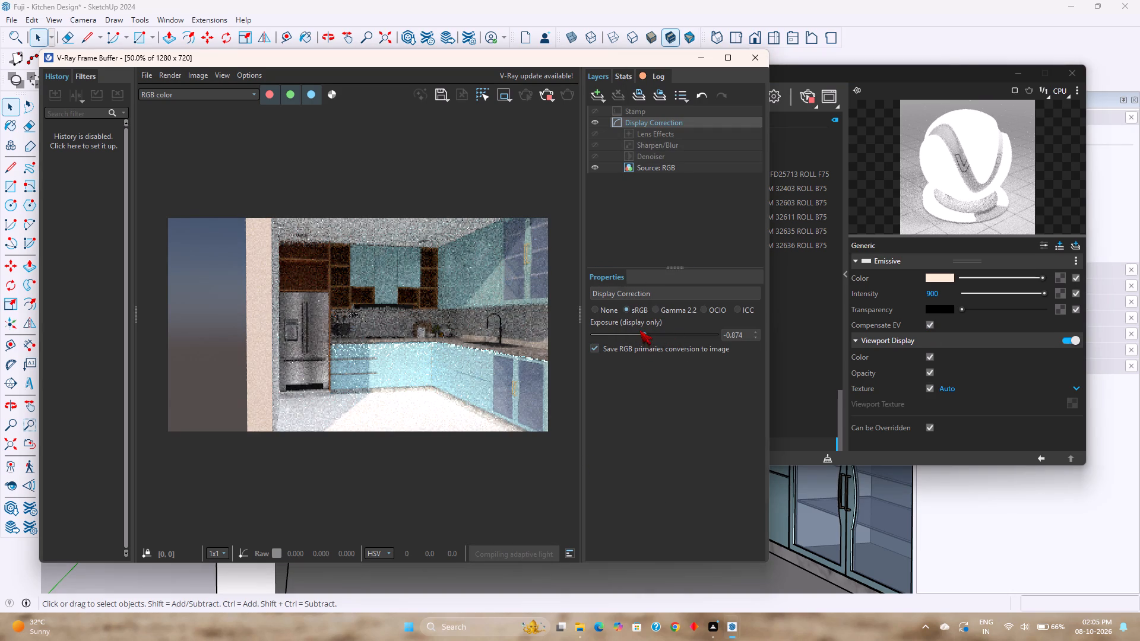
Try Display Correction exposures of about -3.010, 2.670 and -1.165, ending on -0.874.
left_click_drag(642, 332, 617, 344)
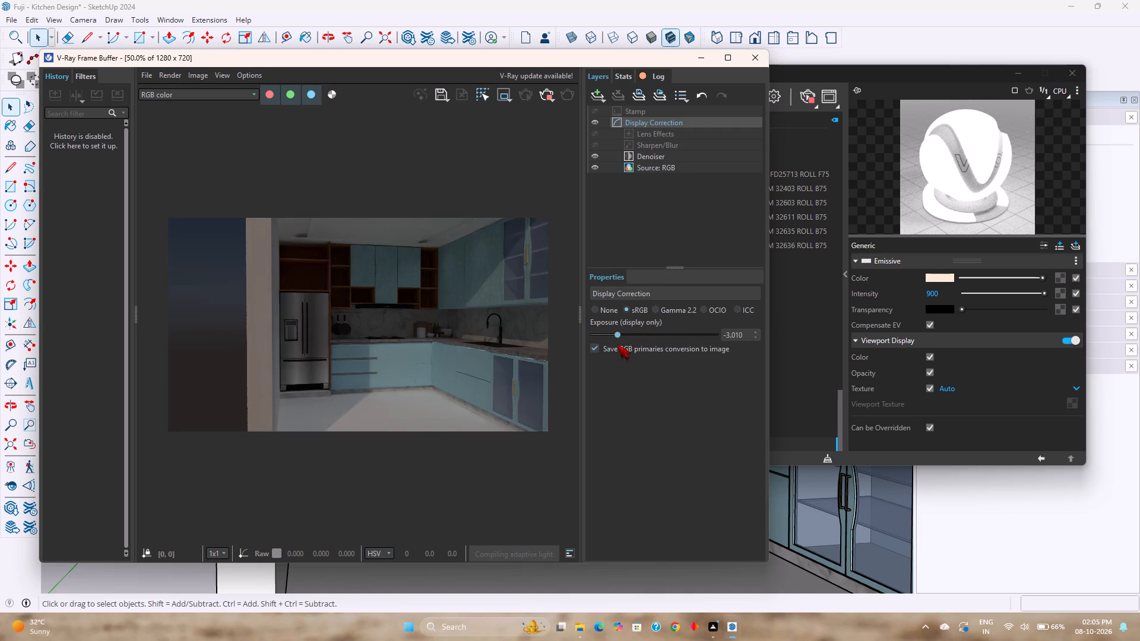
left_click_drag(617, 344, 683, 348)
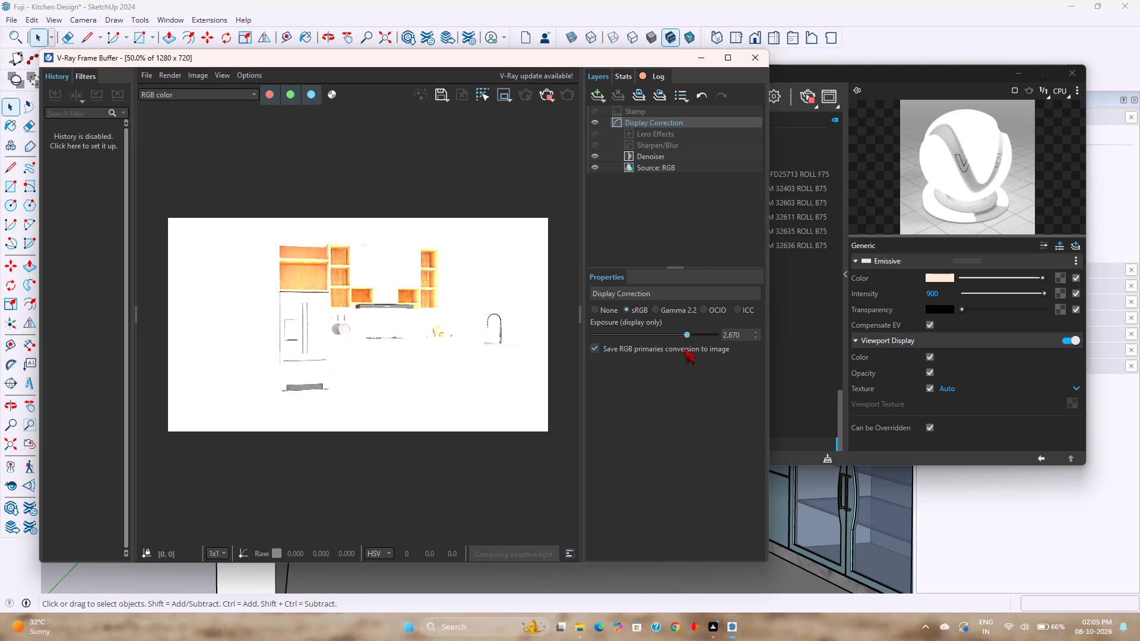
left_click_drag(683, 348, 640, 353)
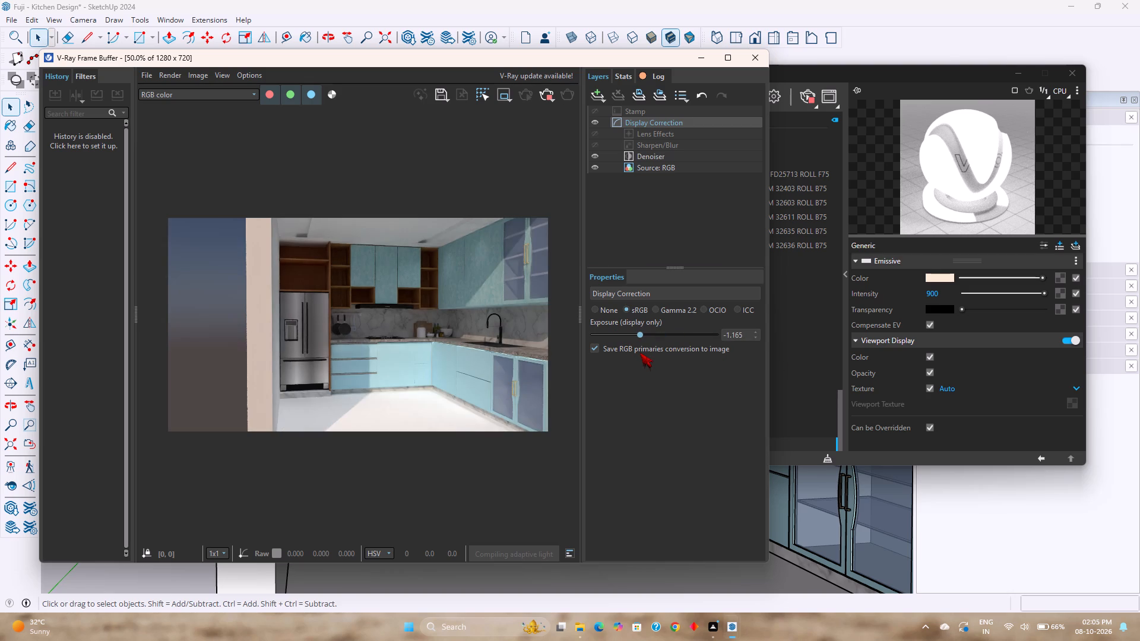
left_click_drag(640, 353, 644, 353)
Frame a straighter front view of the kitchen and close the V-Ray Asset Editor and Frame Buffer.
scroll(800, 528, "down", 1)
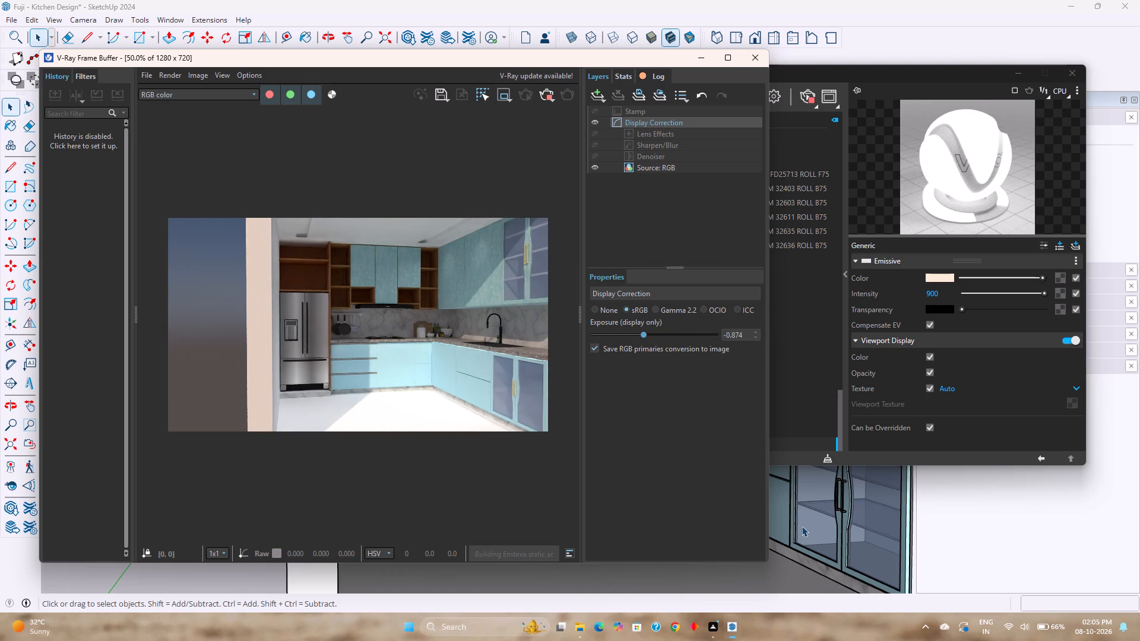
middle_click_drag(829, 523, 745, 526)
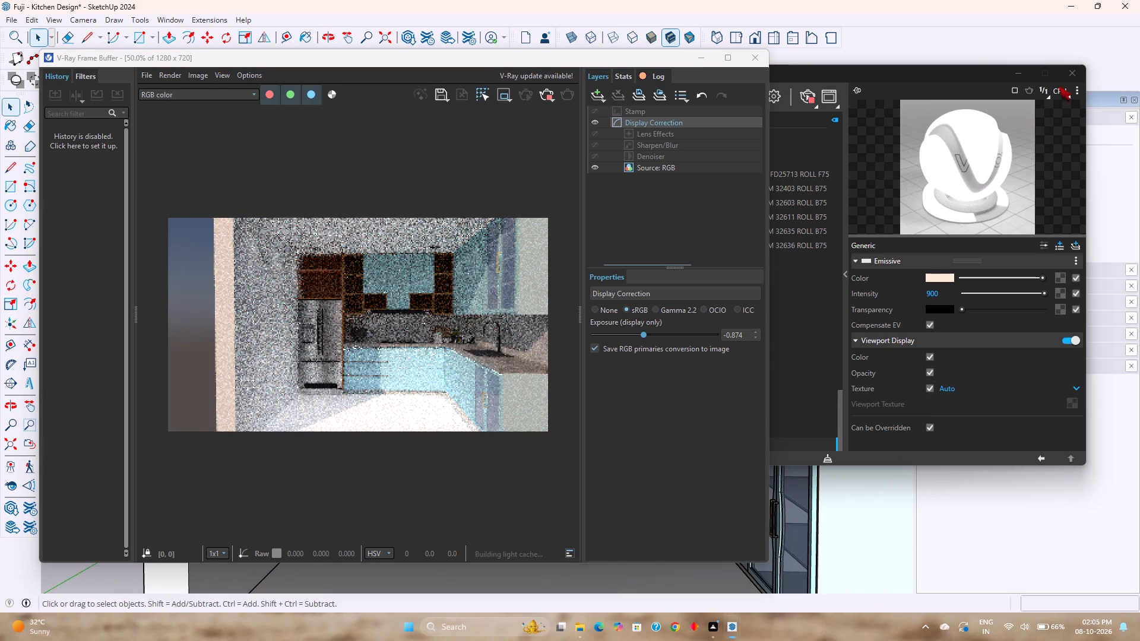
left_click(1068, 75)
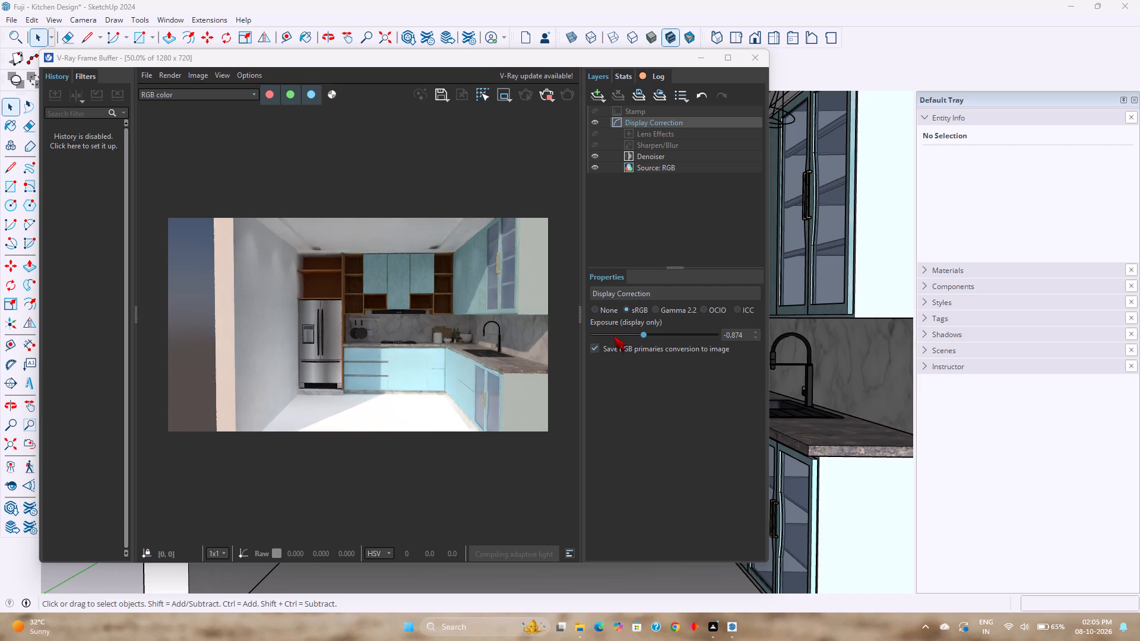
left_click(758, 65)
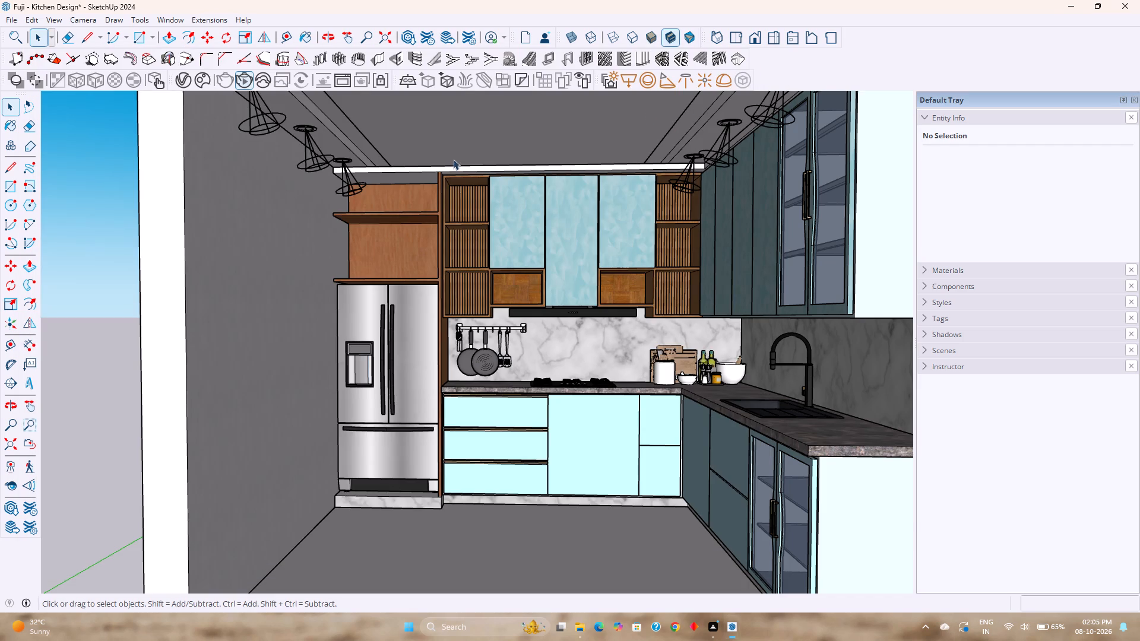
Open the upper cabinet's nested groups down to the wooden open-shelf carcass beside the refrigerator for editing.
scroll(455, 186, "up", 17)
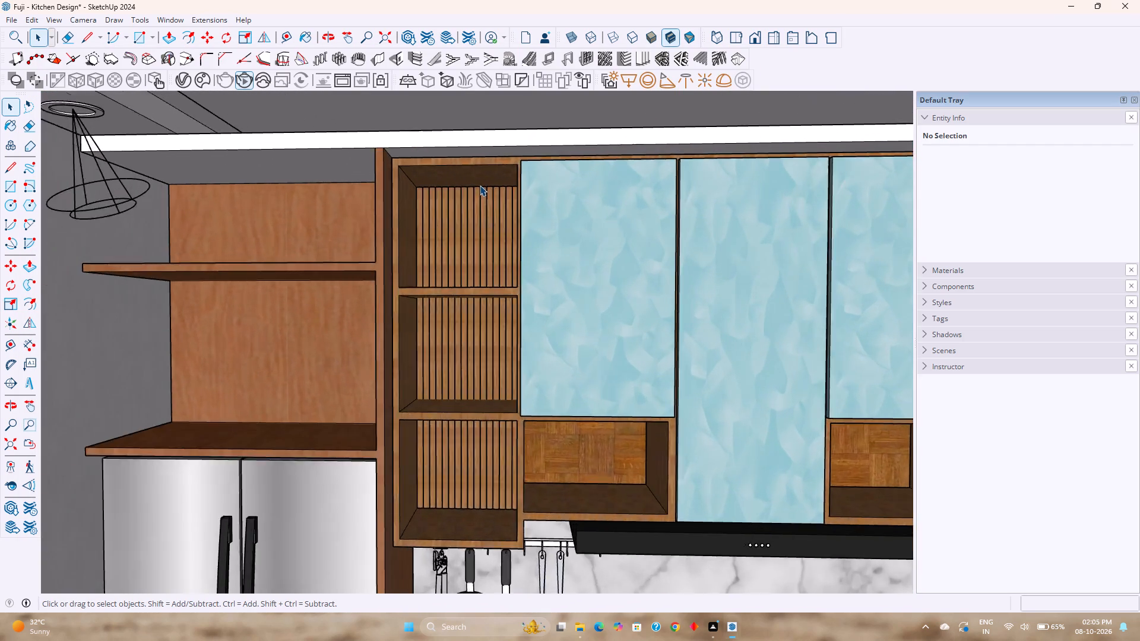
middle_click_drag(480, 186, 473, 125)
middle_click_drag(480, 195, 468, 156)
left_click(450, 299)
double_click(450, 299)
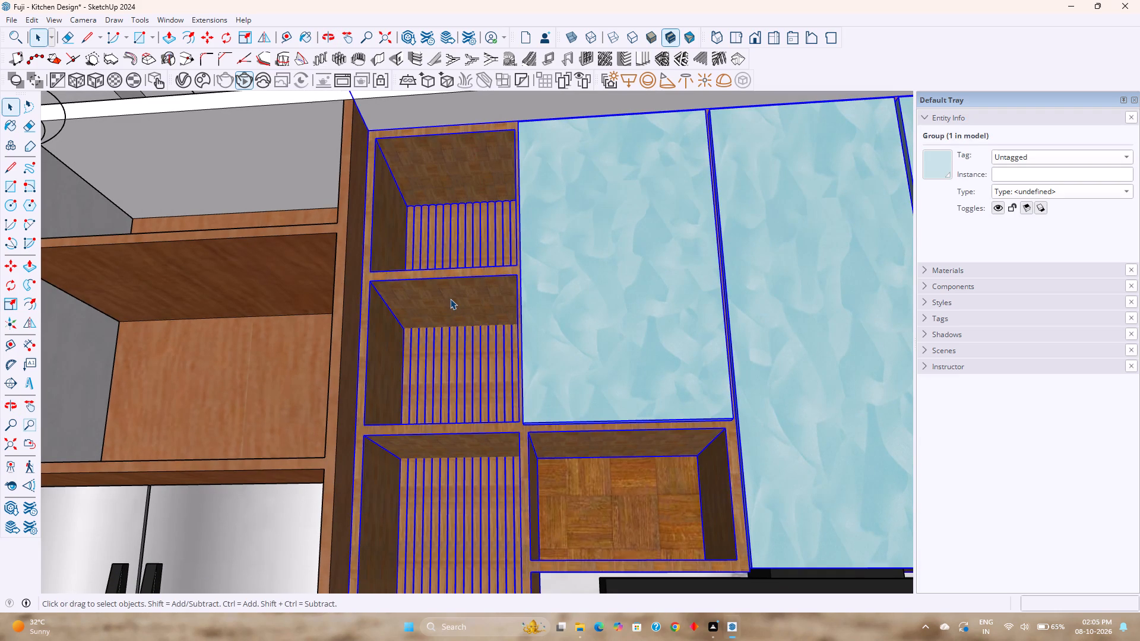
left_click(451, 299)
double_click(451, 299)
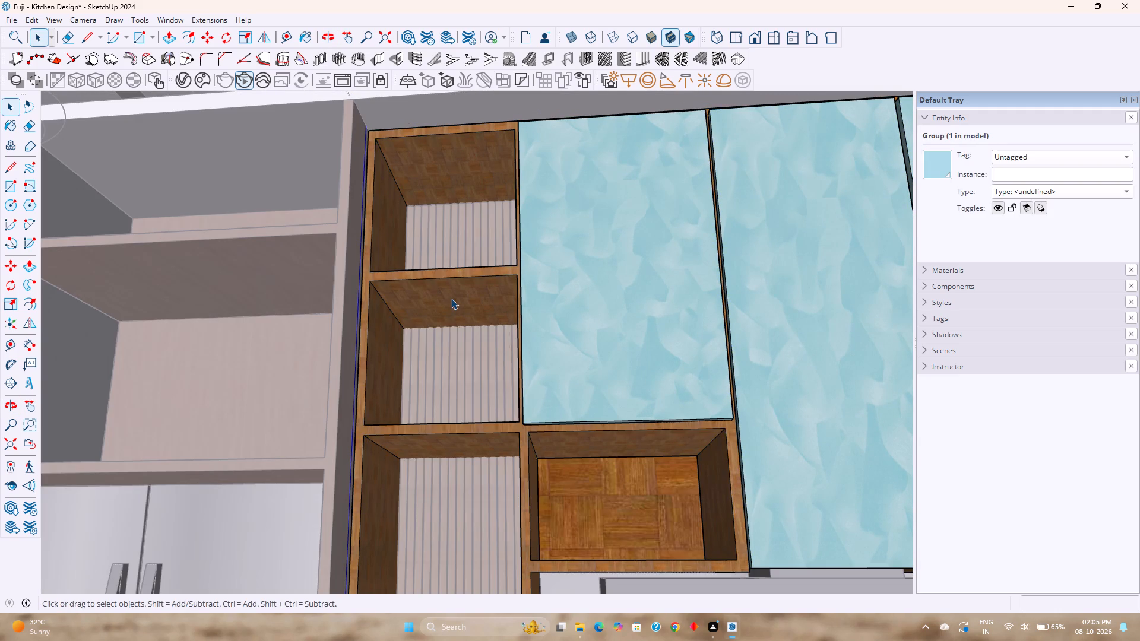
left_click(451, 299)
double_click(451, 299)
left_click(451, 299)
double_click(451, 299)
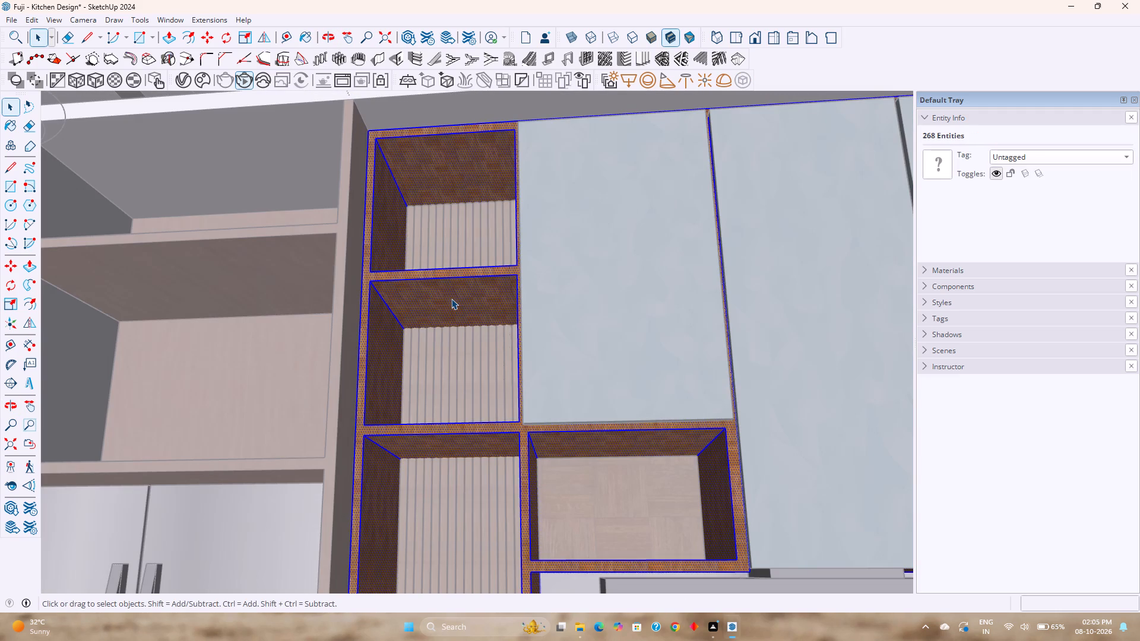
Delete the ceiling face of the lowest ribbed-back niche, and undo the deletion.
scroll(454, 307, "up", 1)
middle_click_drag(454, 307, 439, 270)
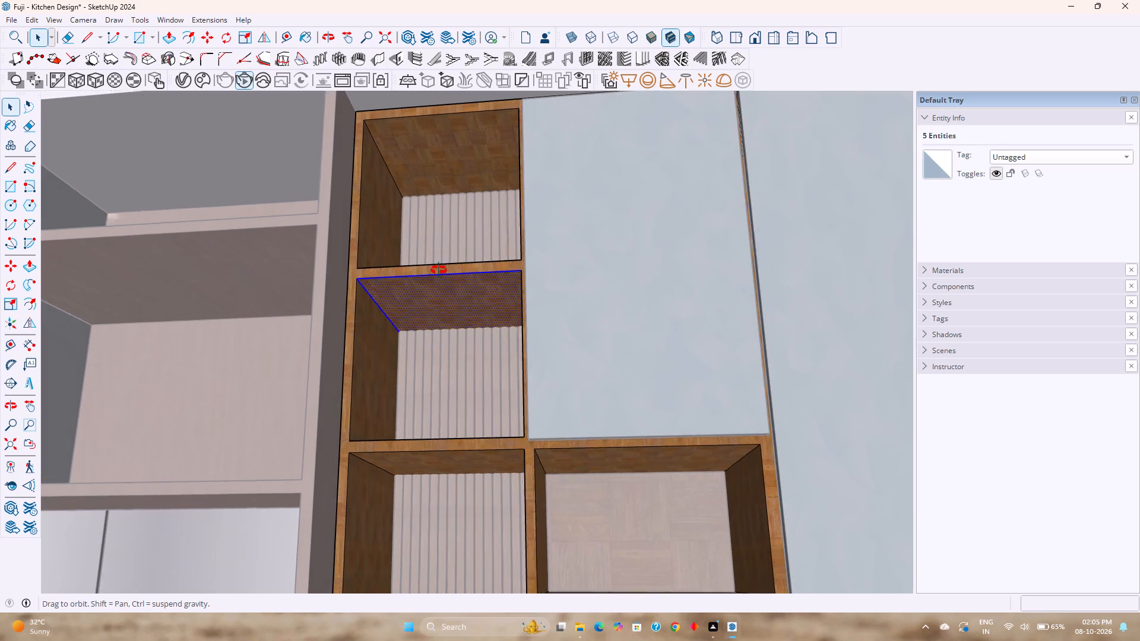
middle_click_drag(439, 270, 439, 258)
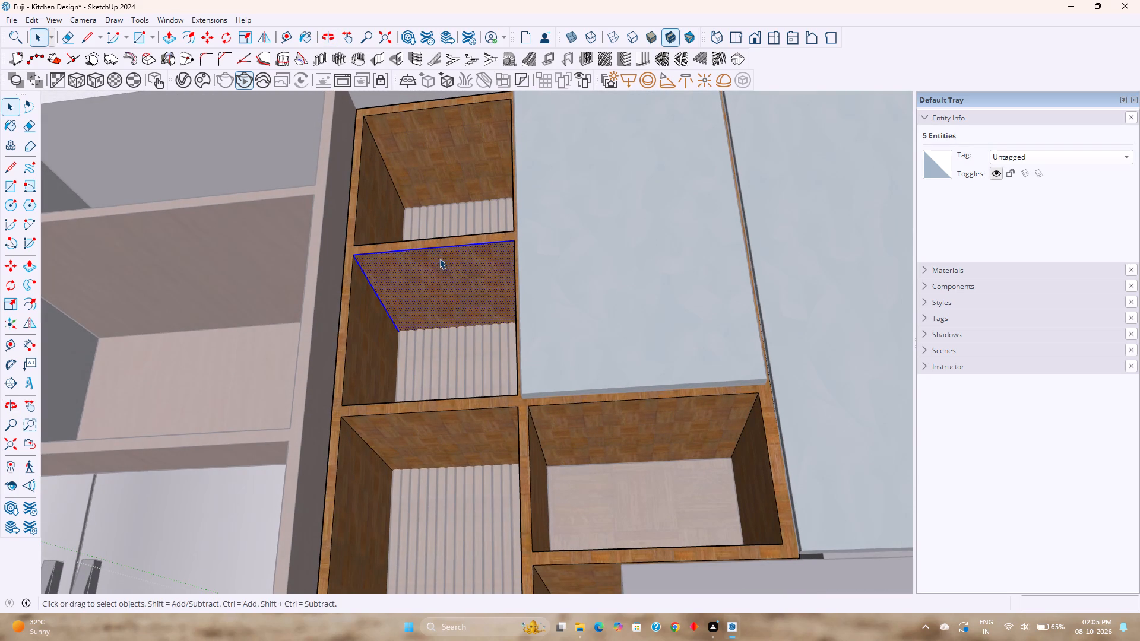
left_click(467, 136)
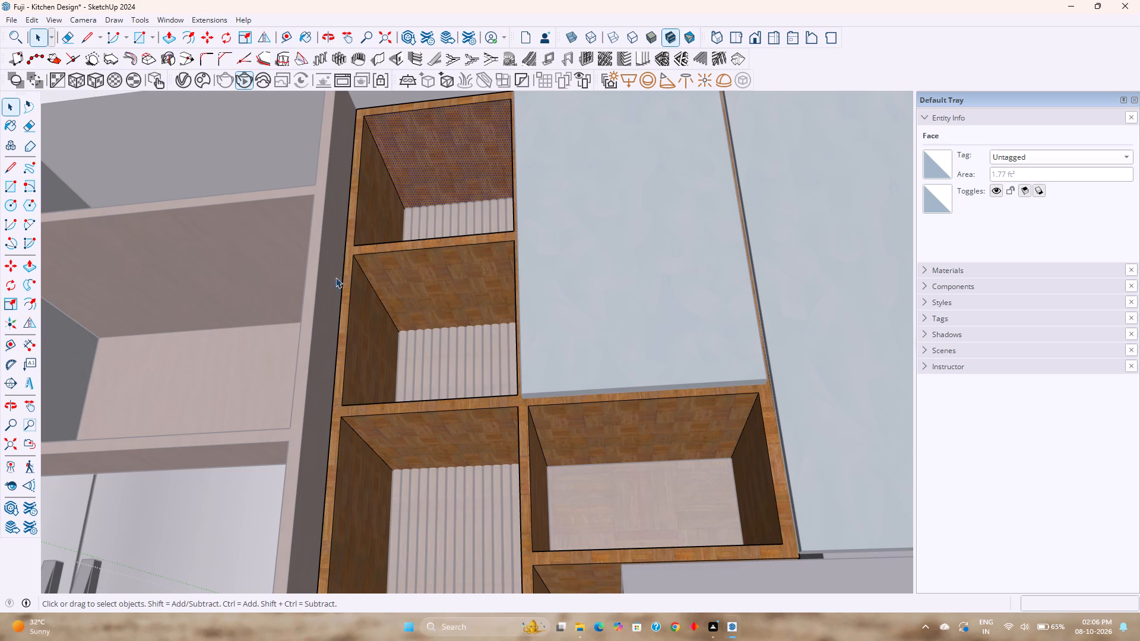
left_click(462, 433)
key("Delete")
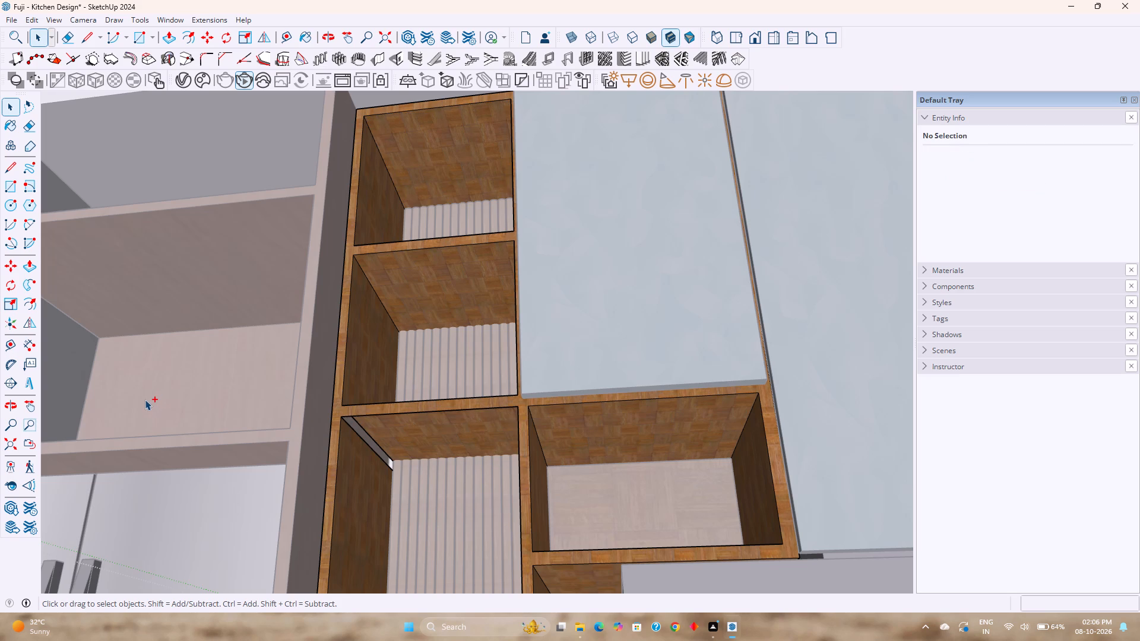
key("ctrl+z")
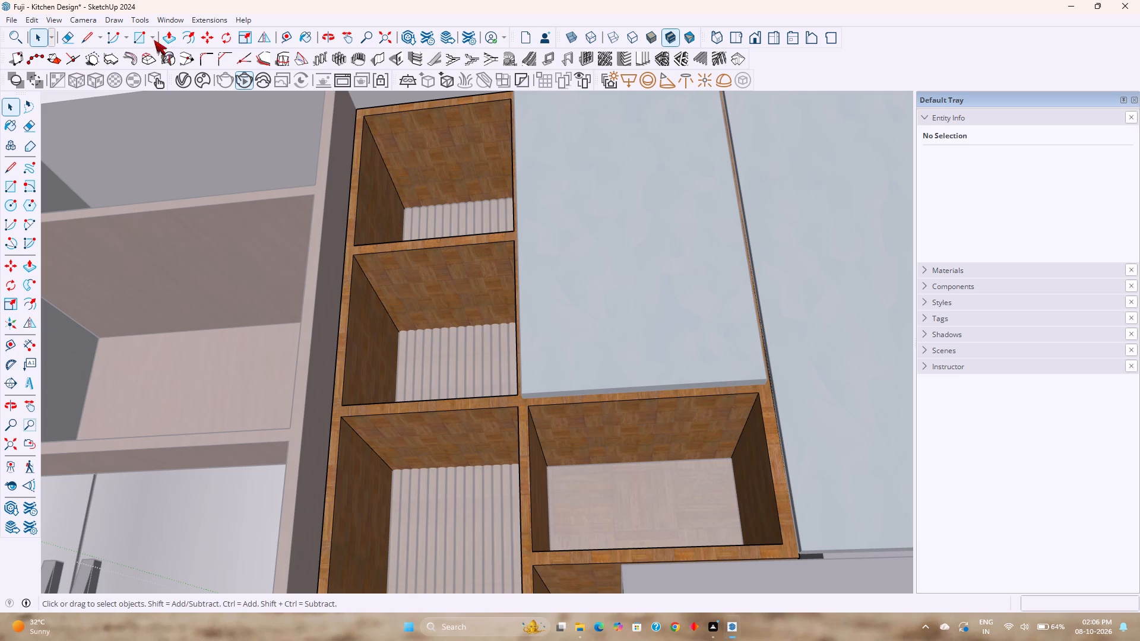
Place two crossing guides on the middle niche's ceiling, about 7 1/2" from its side edge and 8 1/2" from its front edge.
left_click(281, 37)
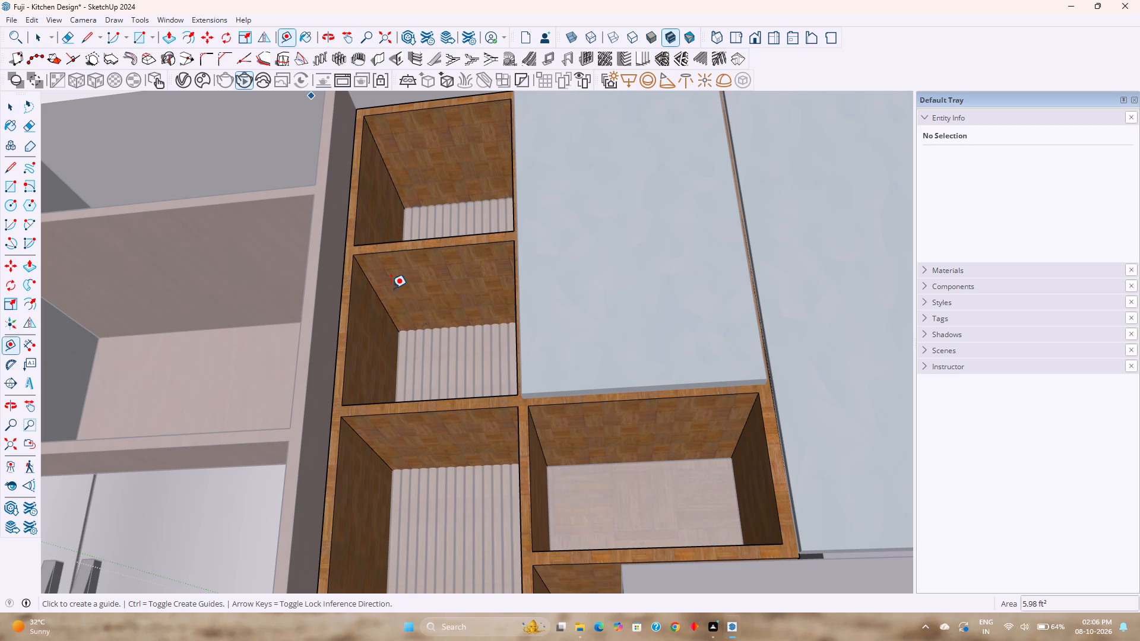
middle_click_drag(425, 345, 471, 363)
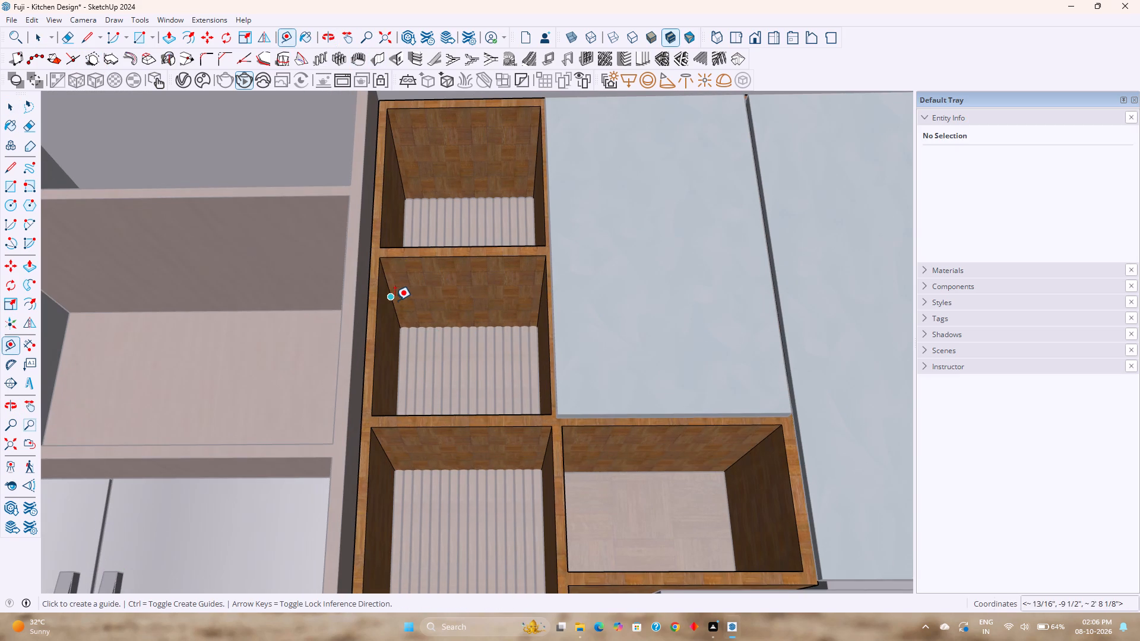
left_click(395, 300)
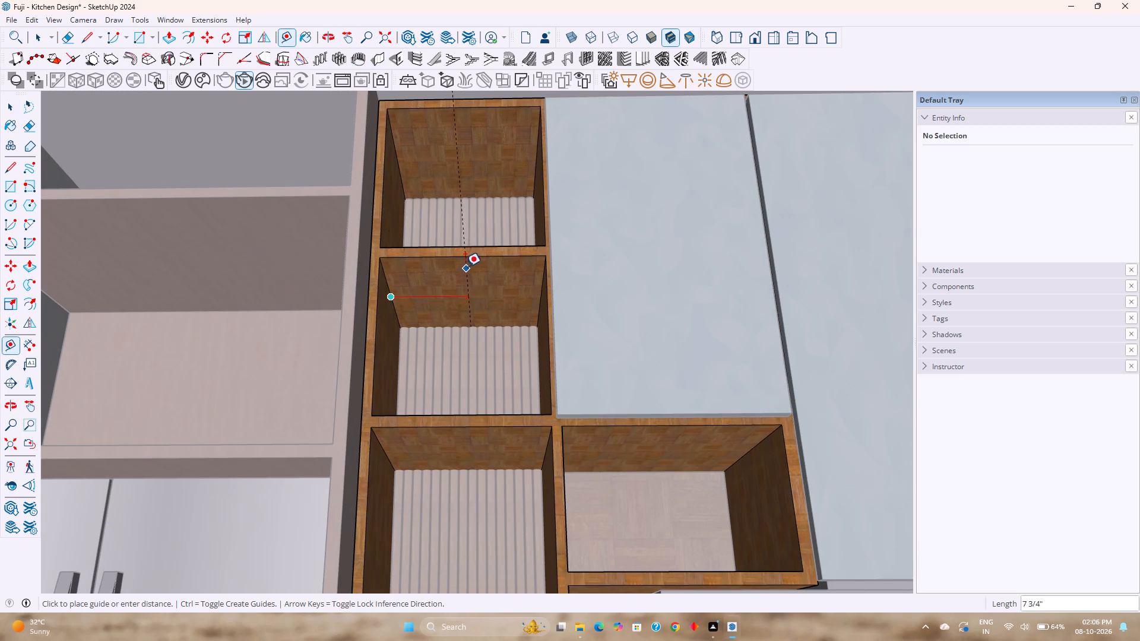
left_click(461, 258)
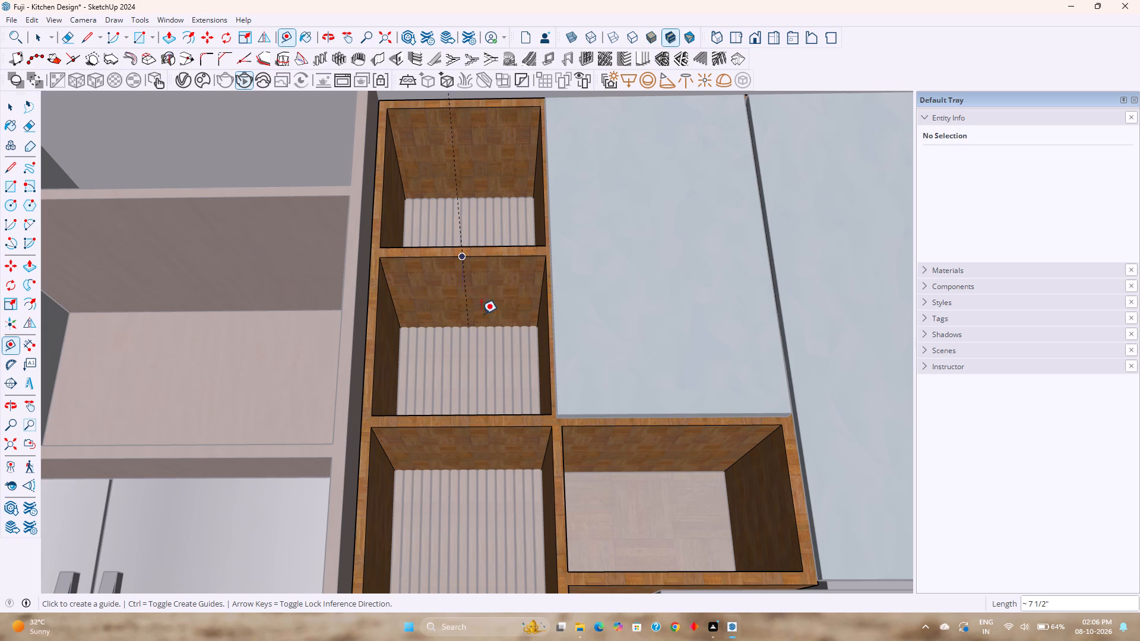
left_click(493, 258)
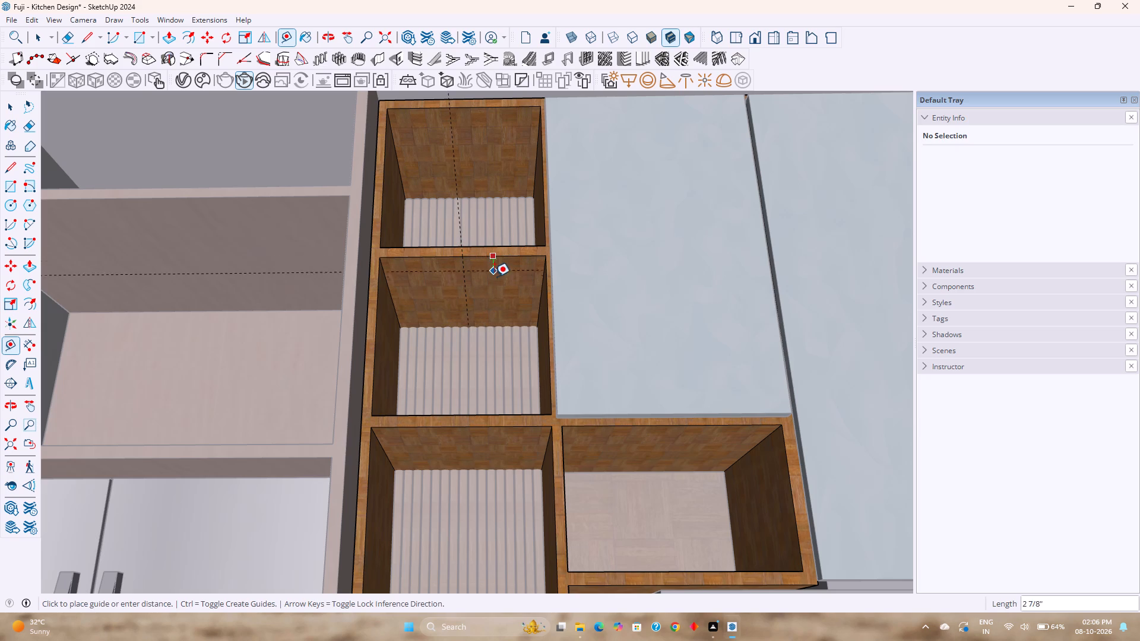
scroll(500, 288, "up", 5)
middle_click_drag(506, 291, 651, 347)
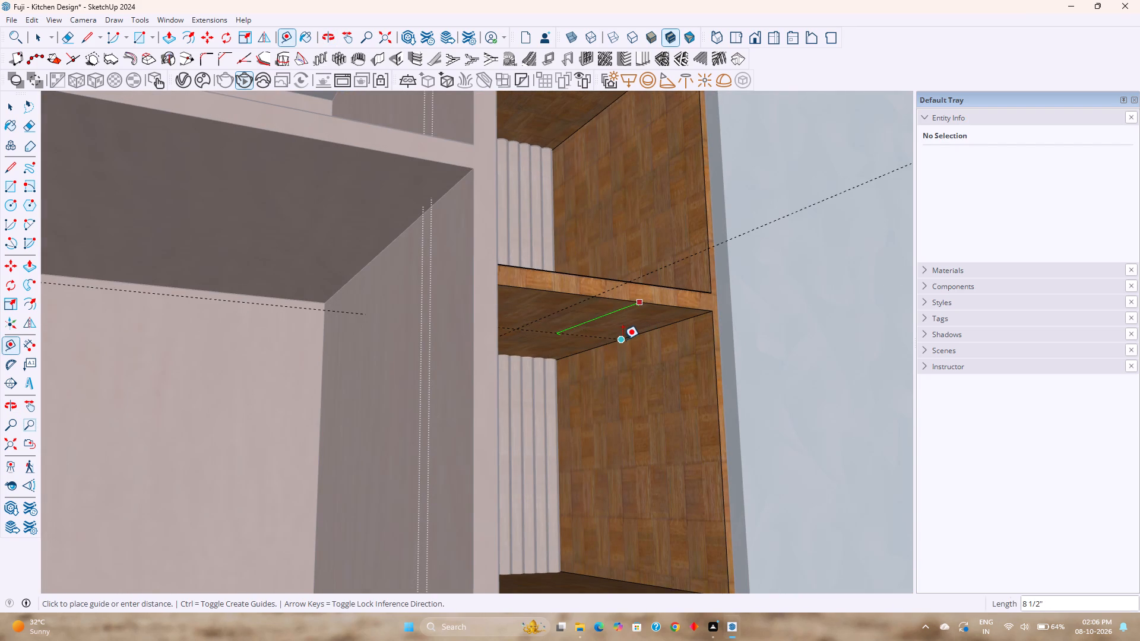
left_click(623, 339)
Draw a circle at the guides' intersection on the middle niche's ceiling, trying radii of 2" and 1" before setting 1.5".
middle_click_drag(589, 348, 395, 239)
scroll(395, 237, "down", 1)
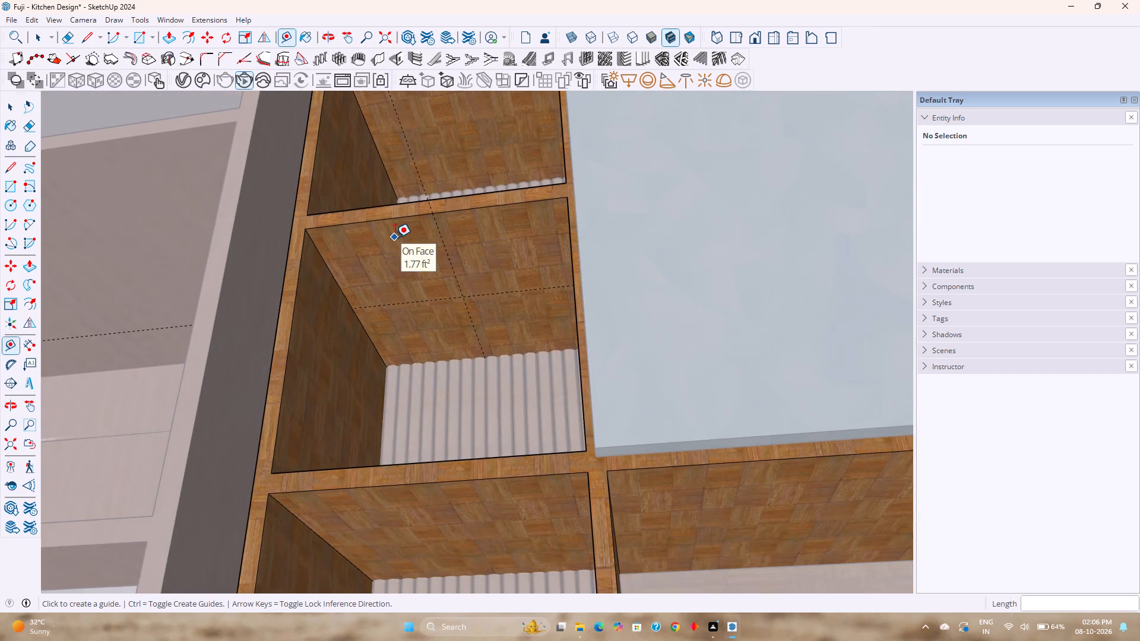
middle_click_drag(395, 237, 413, 353, "shift")
middle_click_drag(413, 355, 406, 314)
scroll(414, 303, "down", 3)
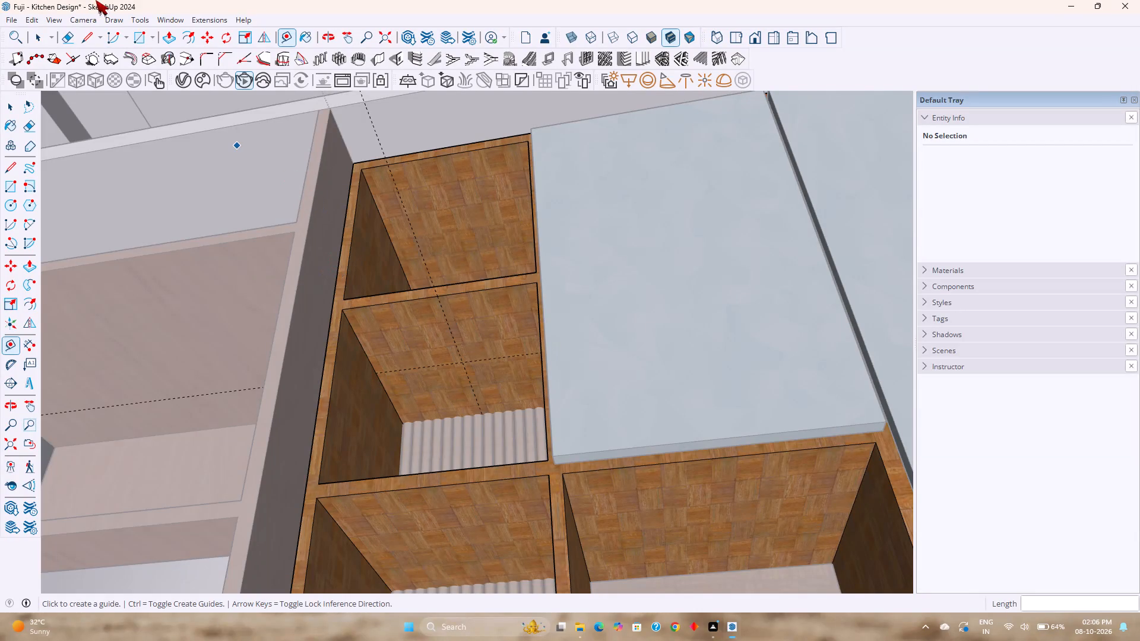
key("c")
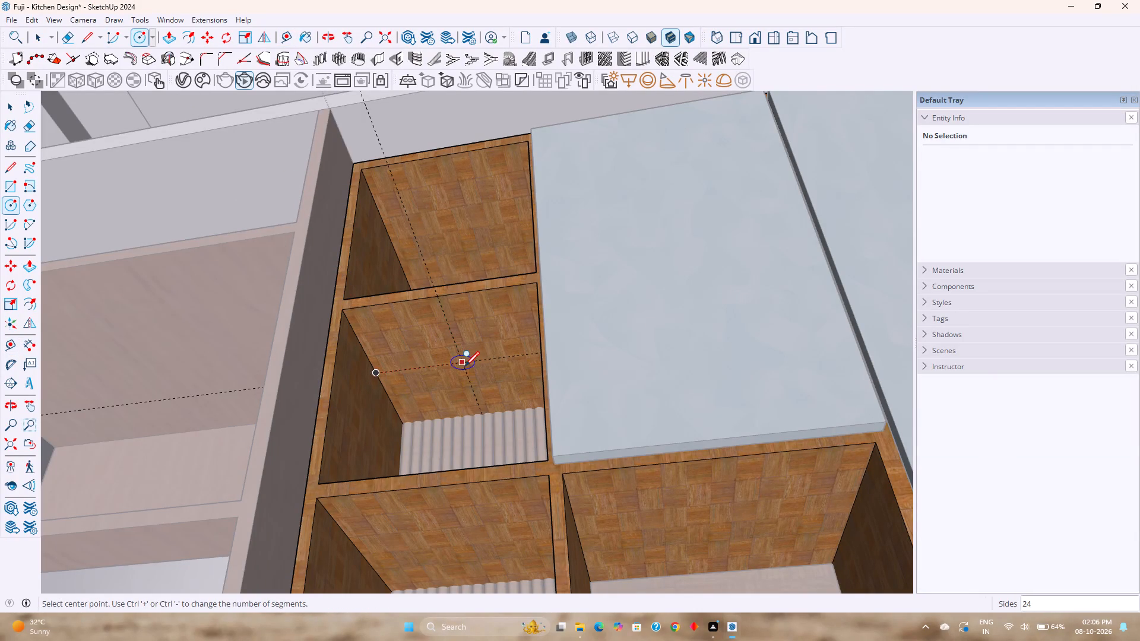
left_click(465, 363)
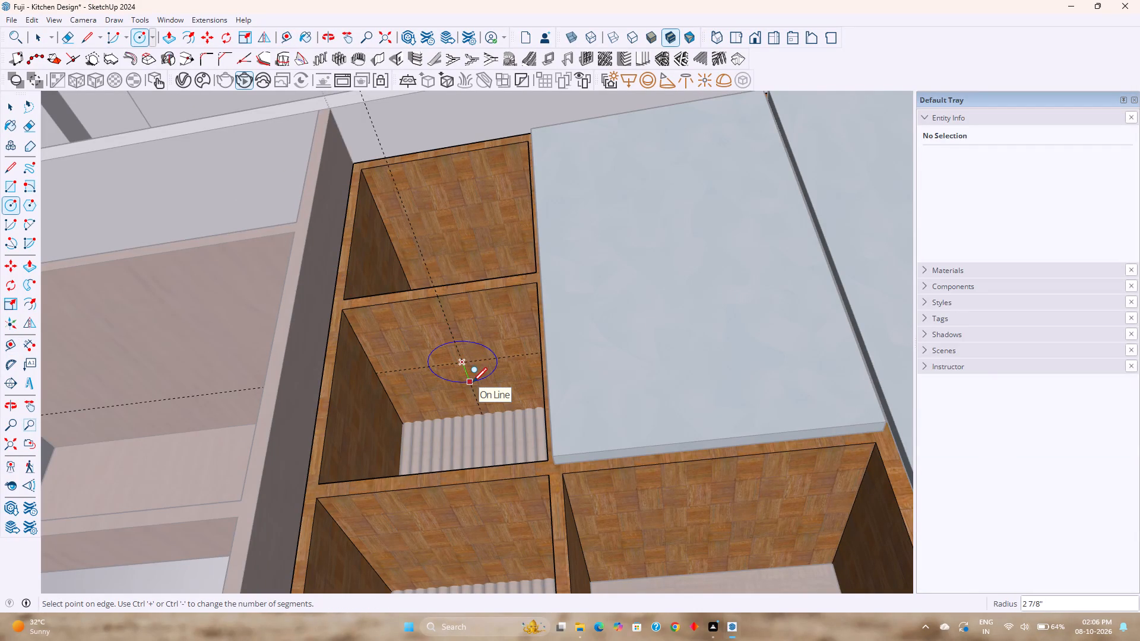
key("2")
key("Return")
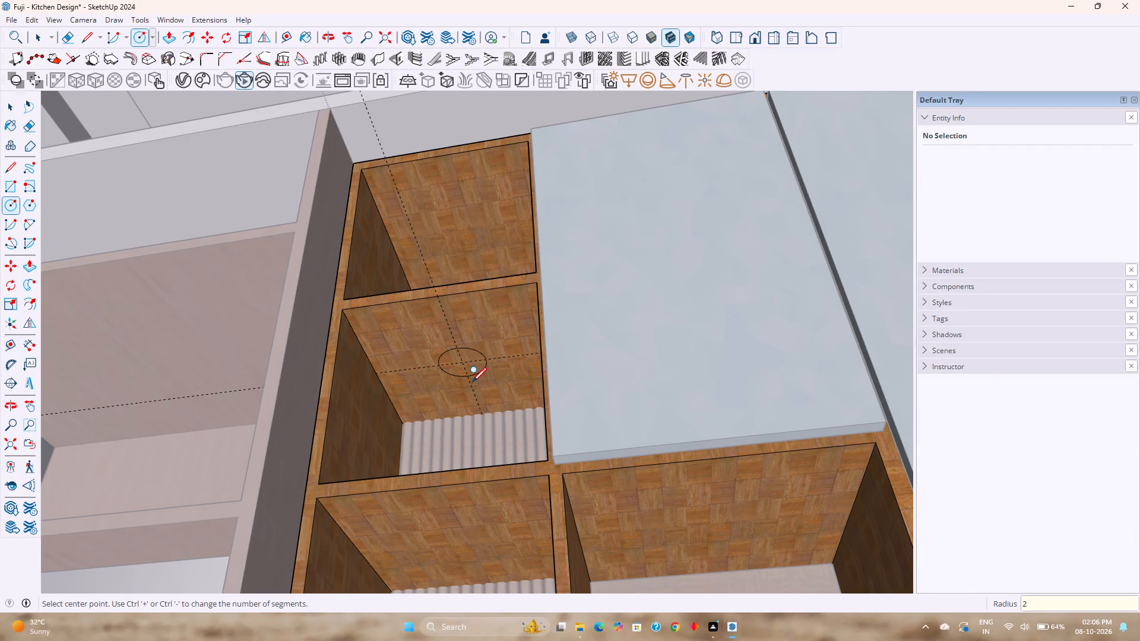
key("1")
key("Return")
type("1.5")
key("Return")
key("space")
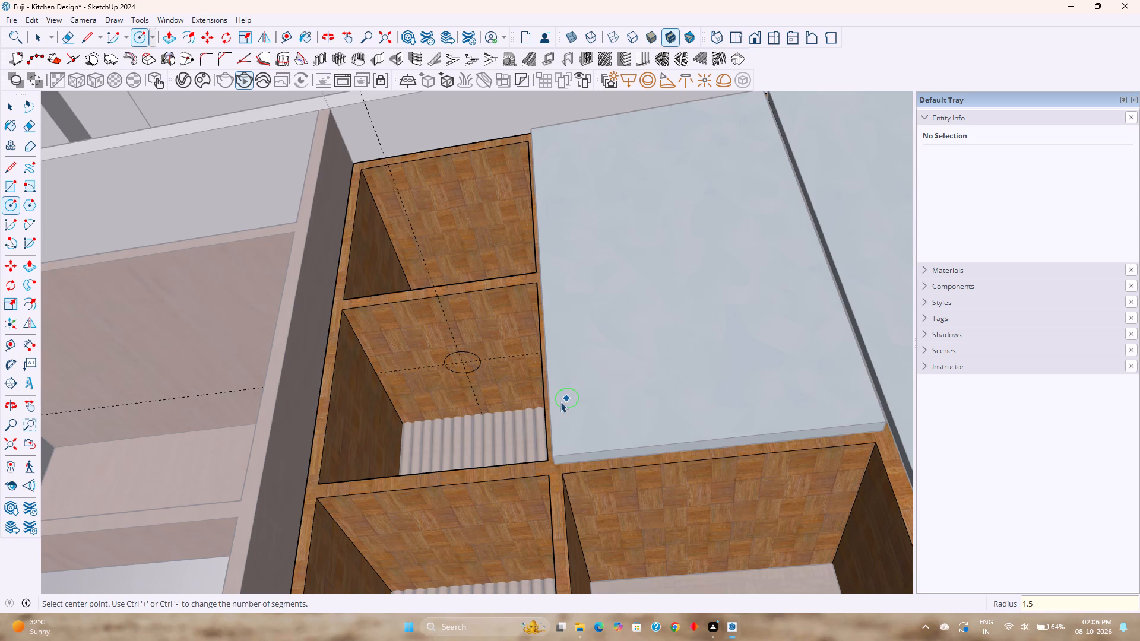
Set the middle niche circle's segments to 100.
left_click(476, 354)
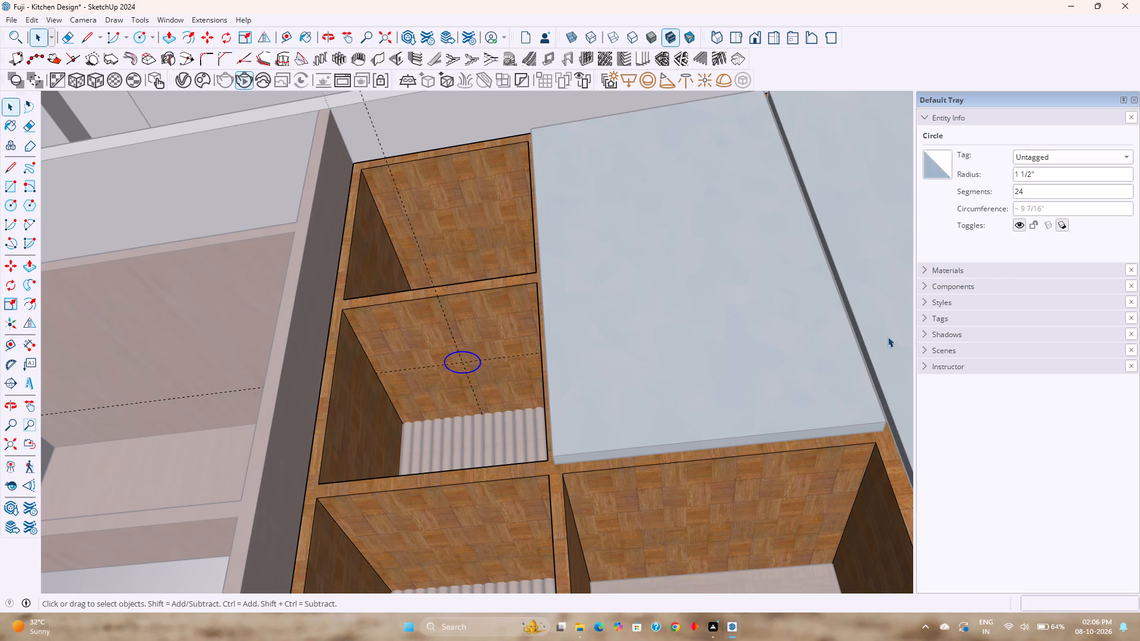
scroll(995, 264, "up", 2)
double_click(1044, 194)
type("100")
key("Return")
Copy the circle with its face to the ceilings of the bottom and top niches, using matching niche corners as reference points.
scroll(474, 357, "up", 6)
double_click(473, 367)
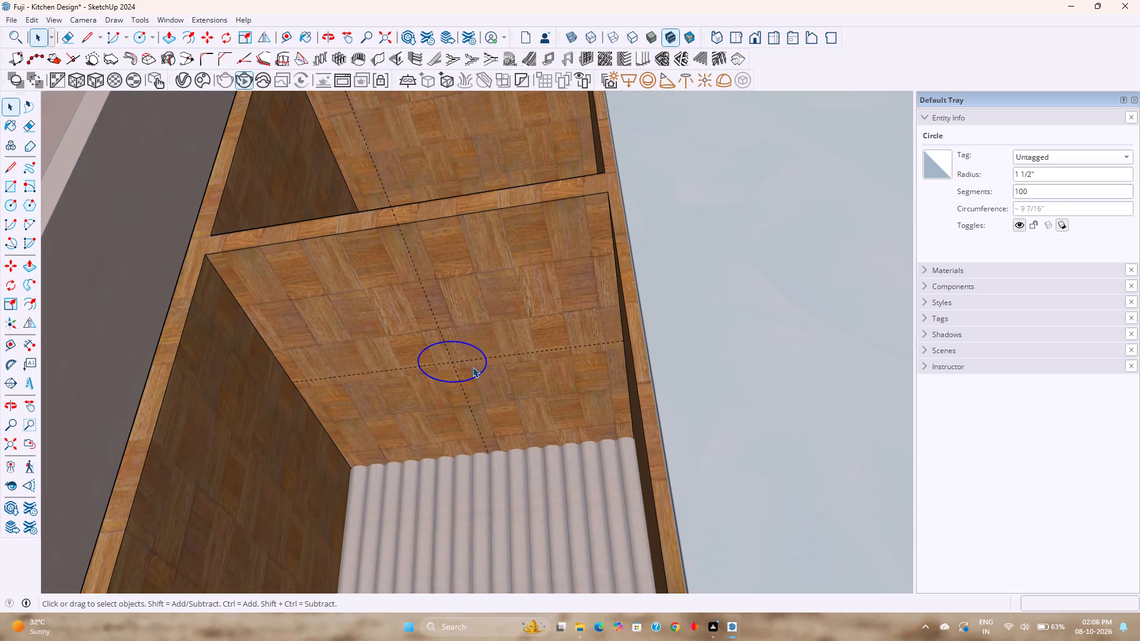
key("m")
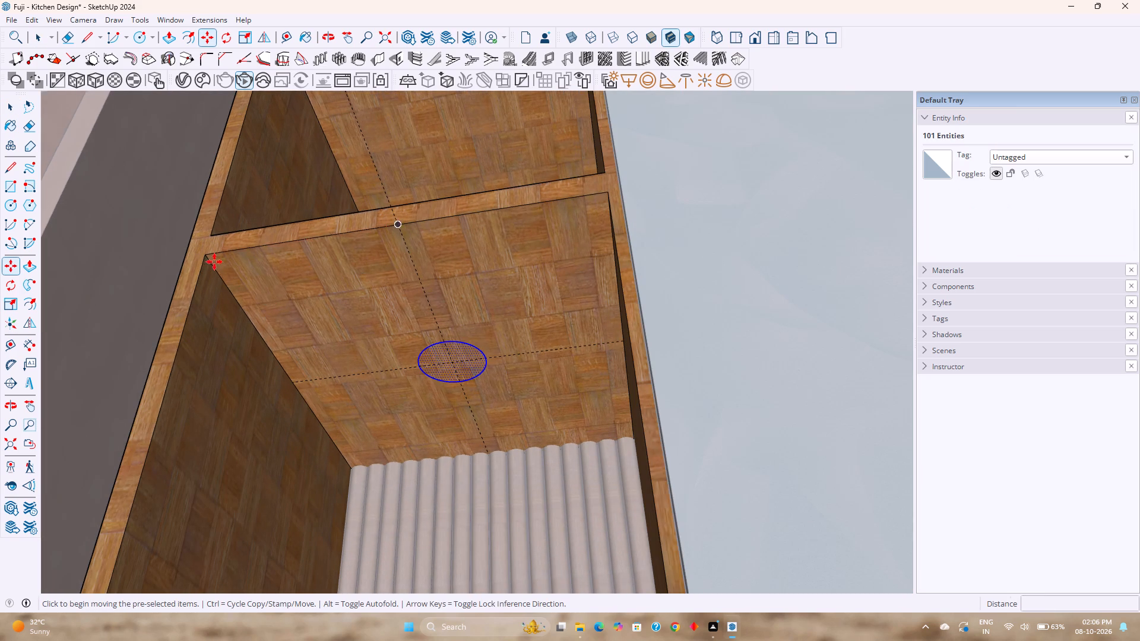
left_click(209, 257)
scroll(204, 271, "down", 8)
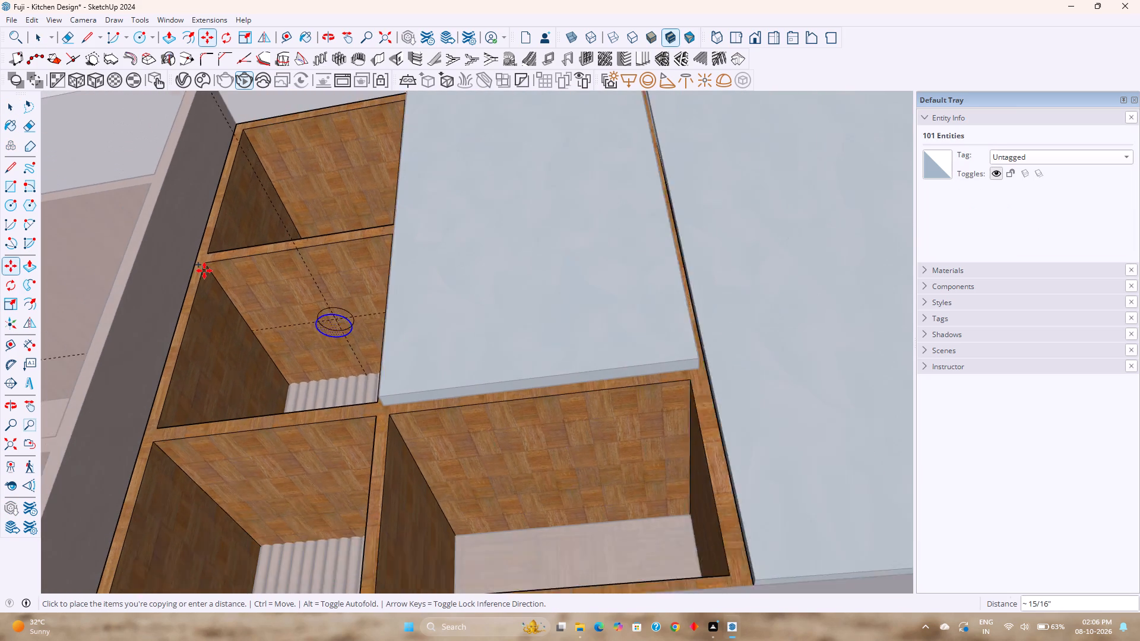
scroll(204, 271, "down", 2)
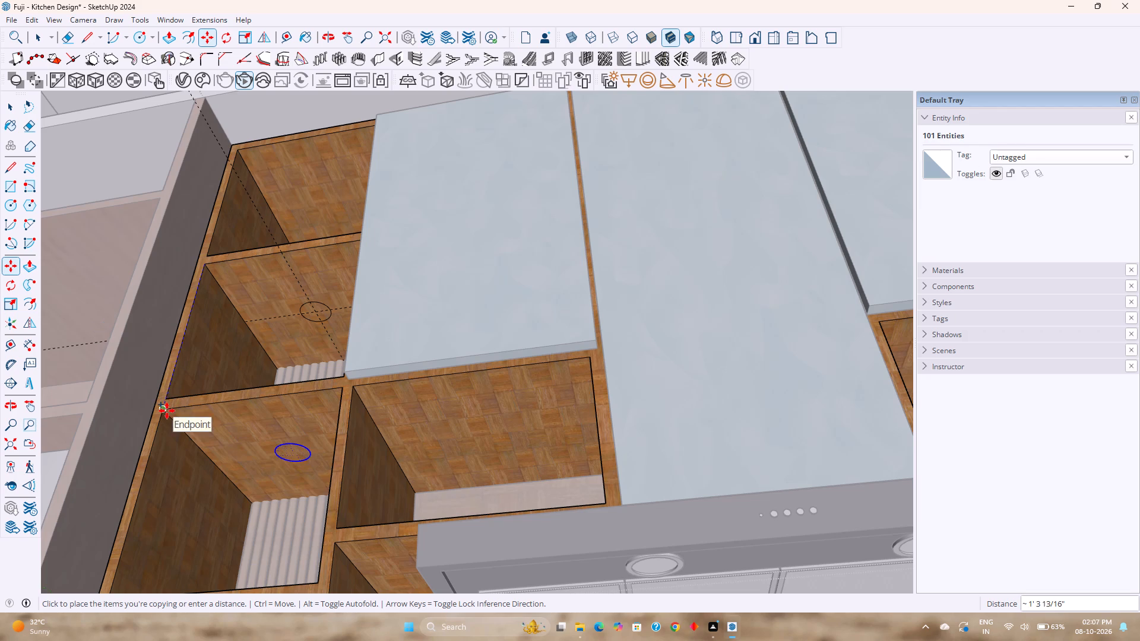
left_click(167, 411)
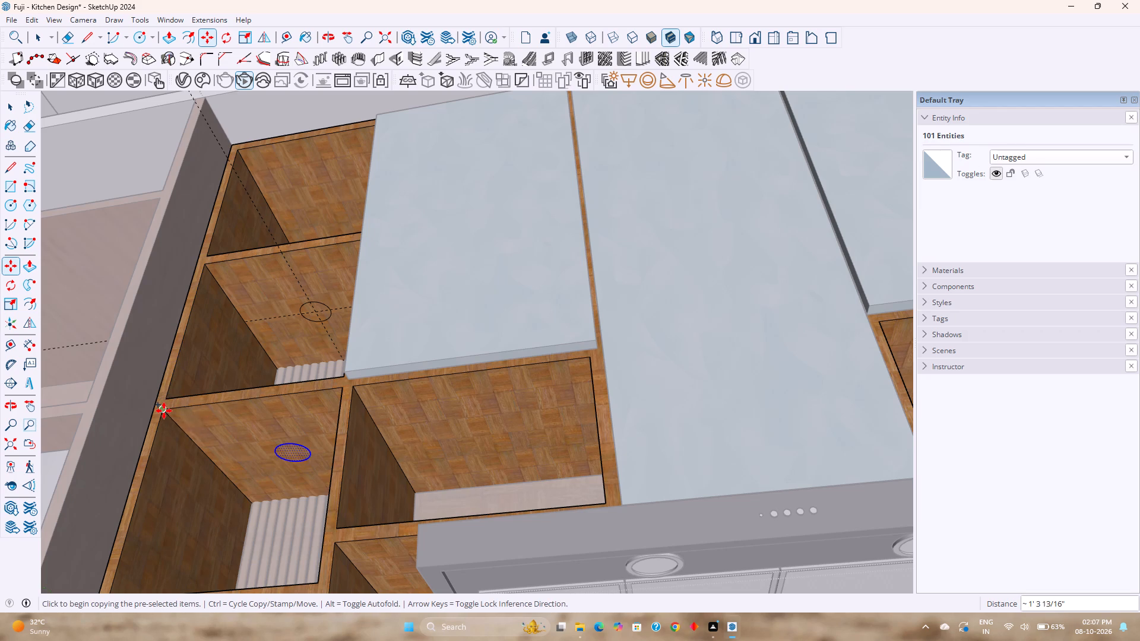
left_click(164, 411)
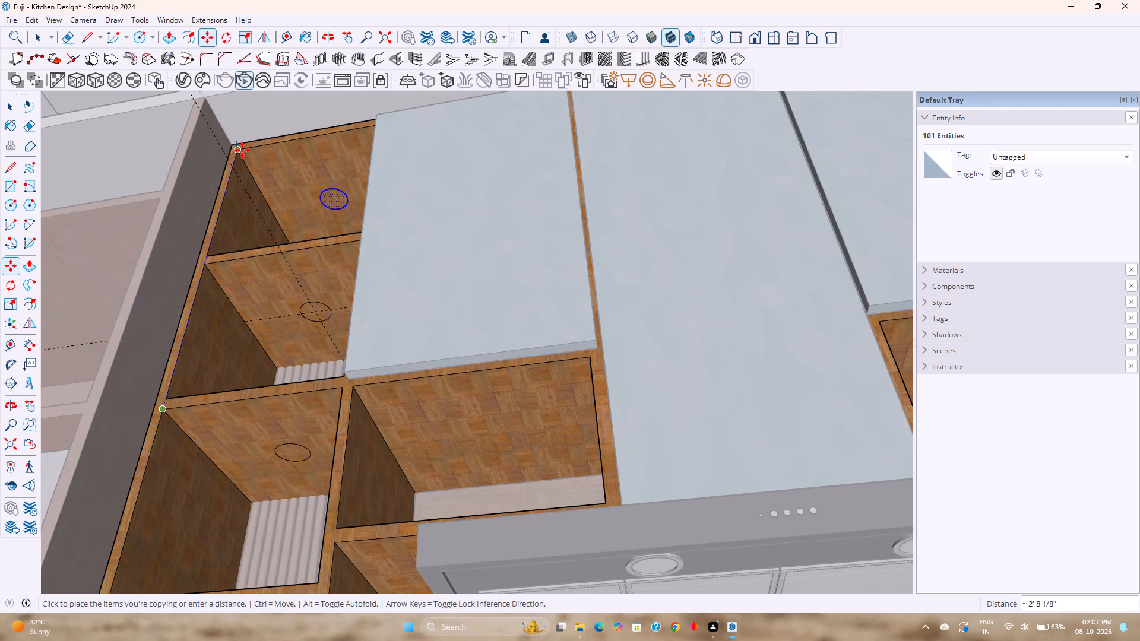
left_click(242, 150)
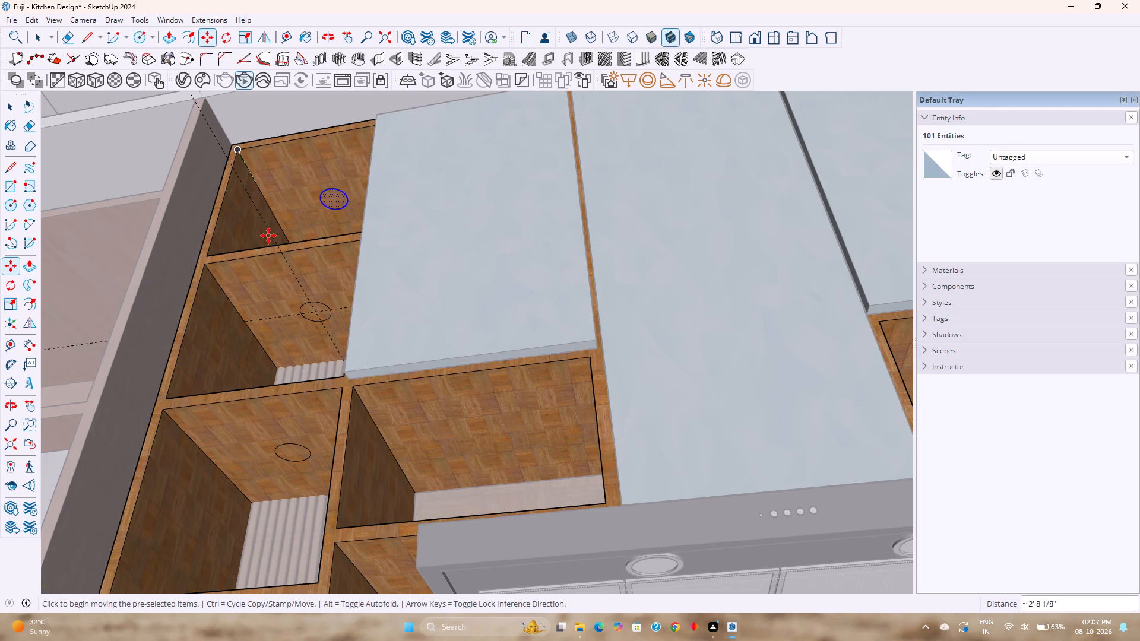
Push/Pull the circle in the top niche's ceiling, trying 0.25" before setting the distance to 0.5".
key("p")
scroll(338, 195, "up", 7)
left_click(331, 212)
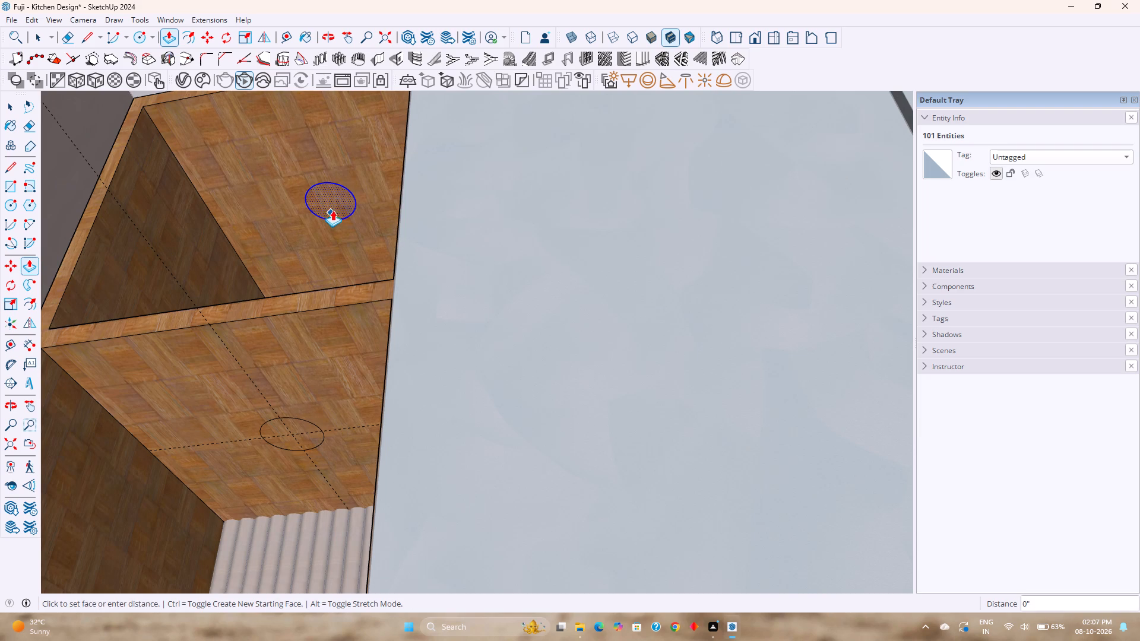
type("0.25")
key("Return")
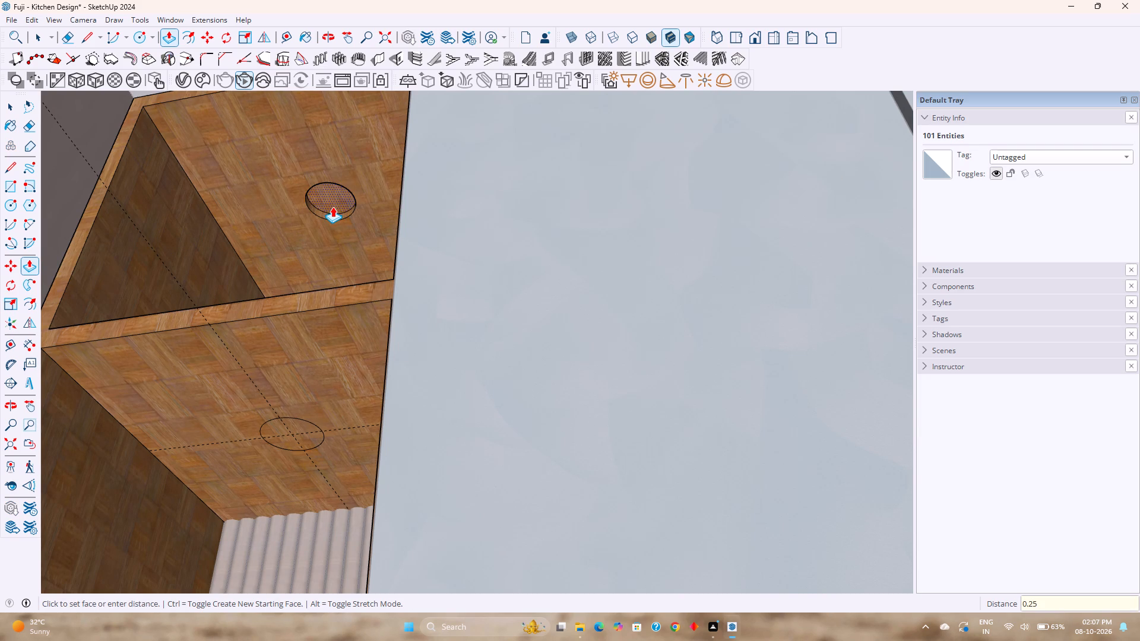
type("0.5")
key("Return")
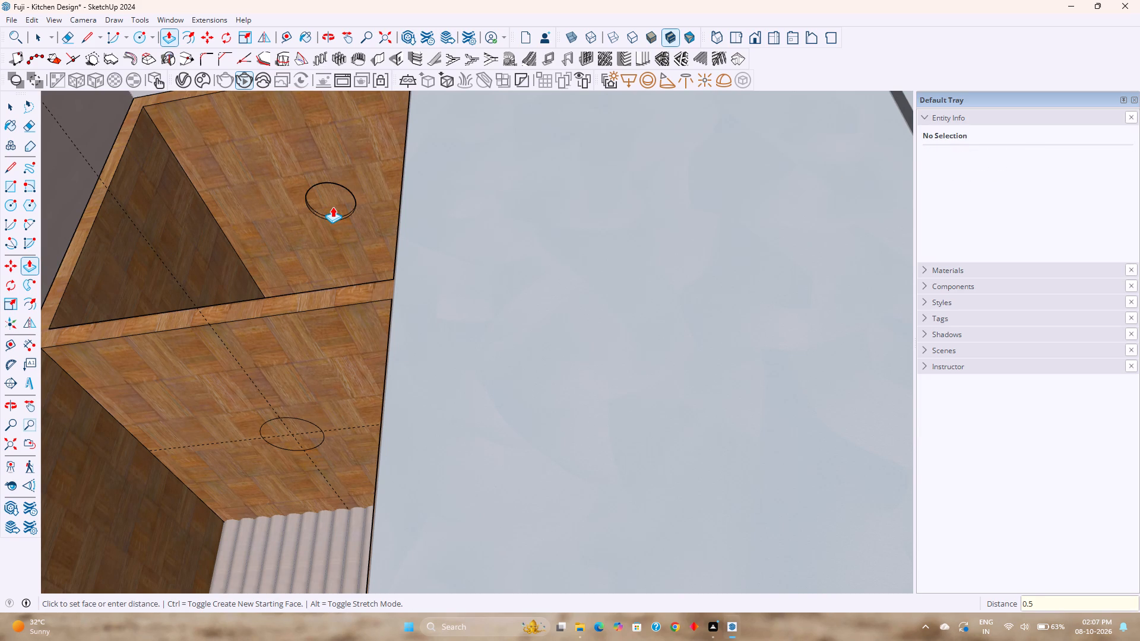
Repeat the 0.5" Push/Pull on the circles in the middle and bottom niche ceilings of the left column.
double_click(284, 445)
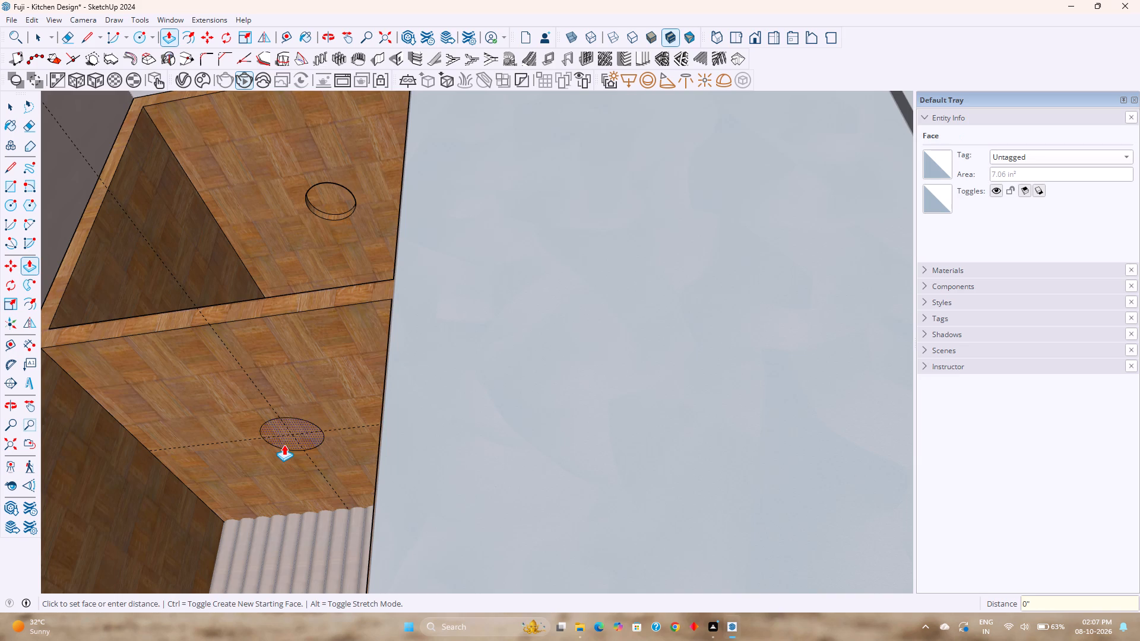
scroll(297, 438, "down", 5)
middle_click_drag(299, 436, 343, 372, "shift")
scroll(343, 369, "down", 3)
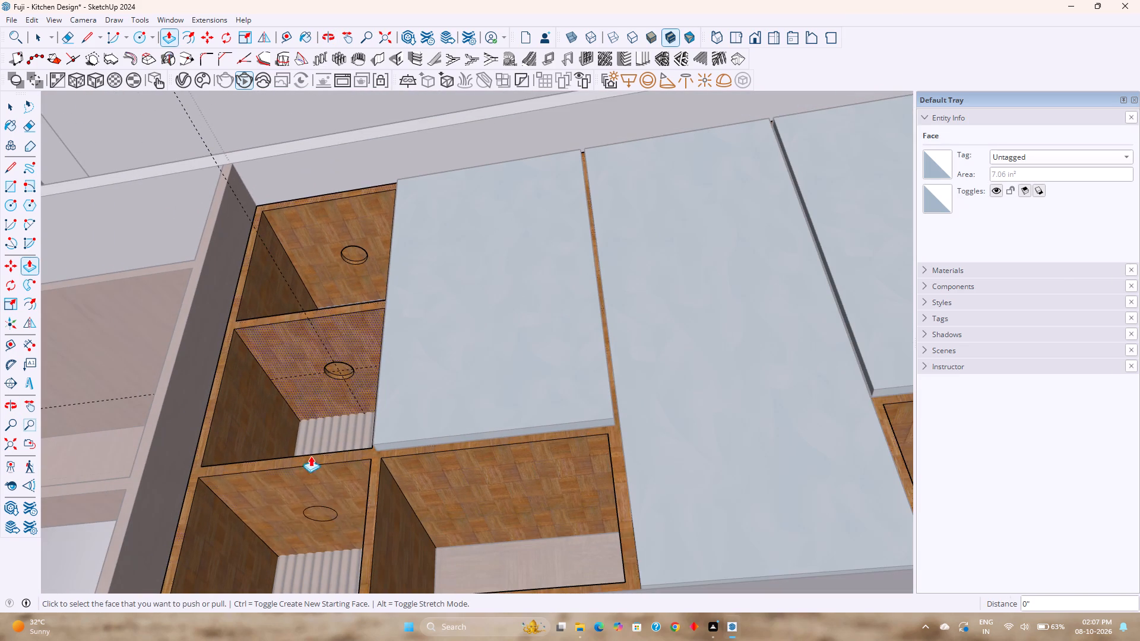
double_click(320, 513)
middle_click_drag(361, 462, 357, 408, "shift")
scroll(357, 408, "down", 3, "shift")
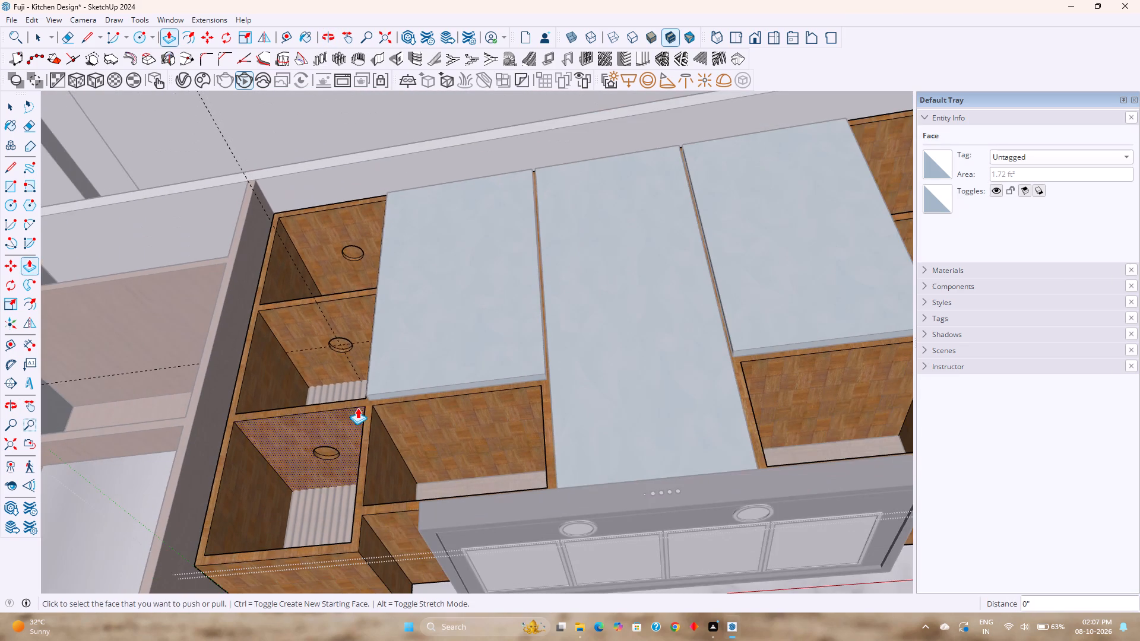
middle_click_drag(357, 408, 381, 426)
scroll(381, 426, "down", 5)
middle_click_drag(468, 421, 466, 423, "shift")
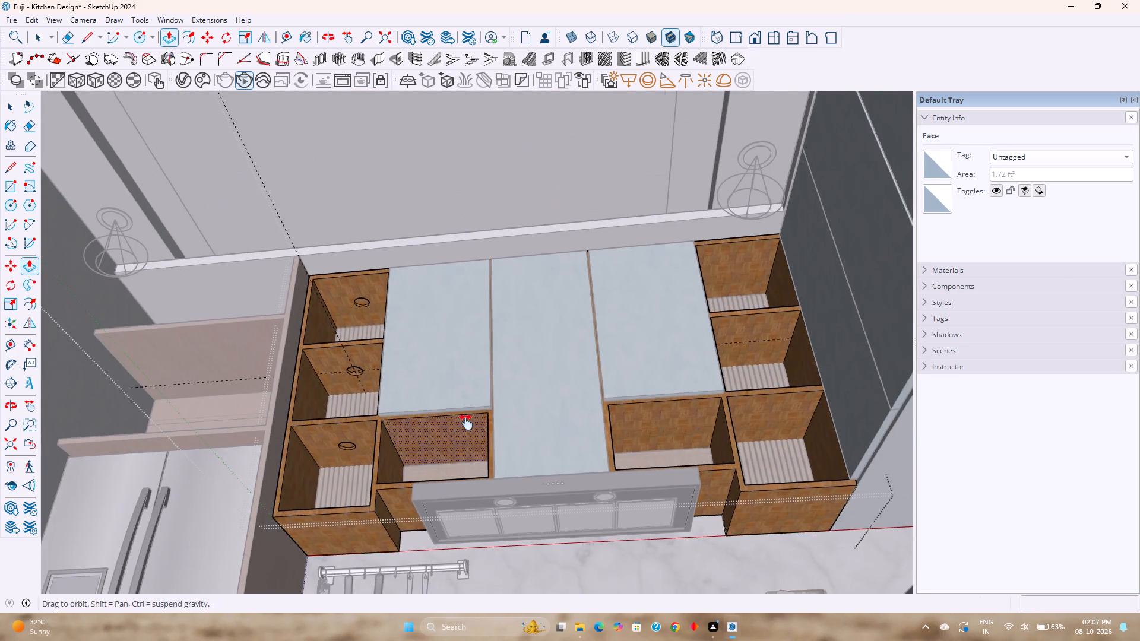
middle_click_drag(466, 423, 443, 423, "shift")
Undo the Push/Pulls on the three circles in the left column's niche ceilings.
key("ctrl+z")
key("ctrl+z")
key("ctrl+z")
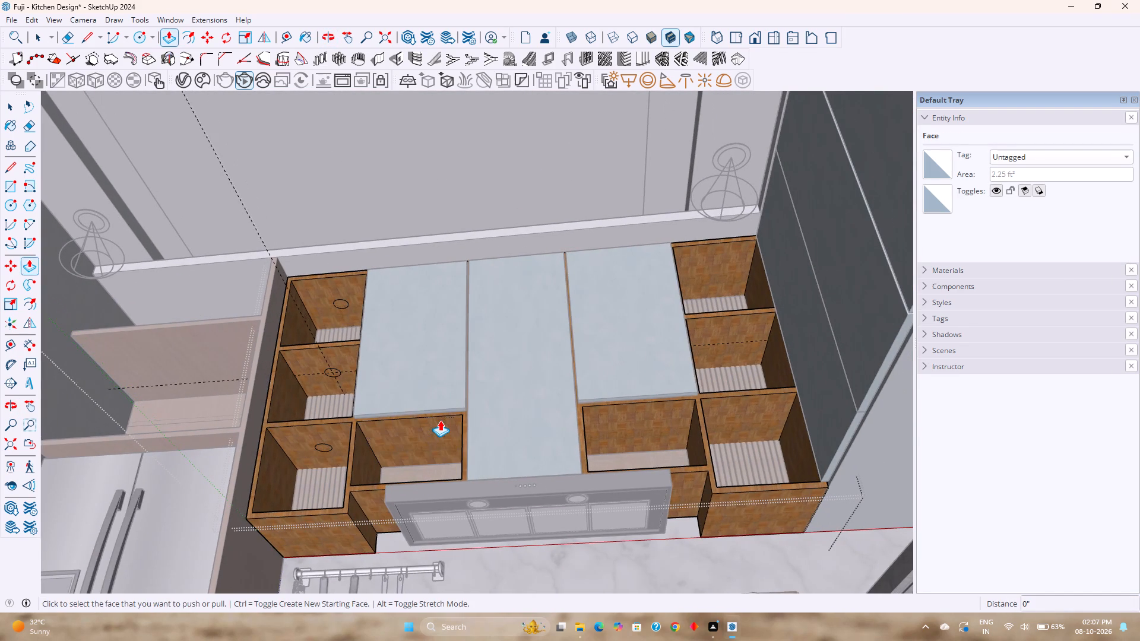
Copy the circle with its face from the left column's bottom niche to the right column's bottom niche ceiling, using matching niche corners.
key("space")
scroll(315, 442, "up", 3)
double_click(324, 449)
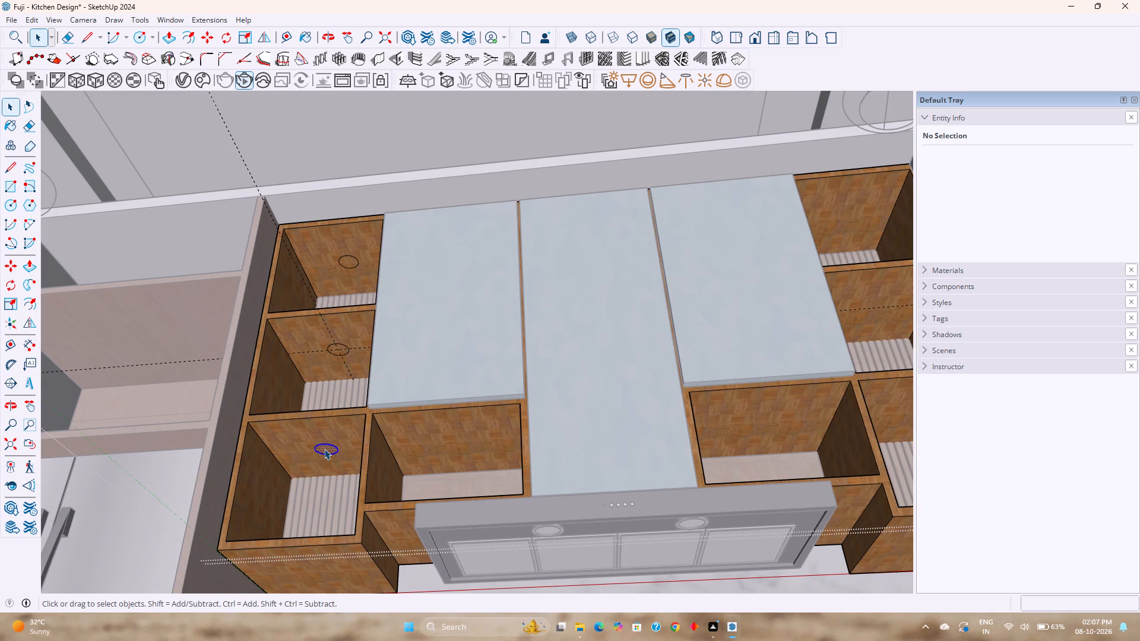
key("m")
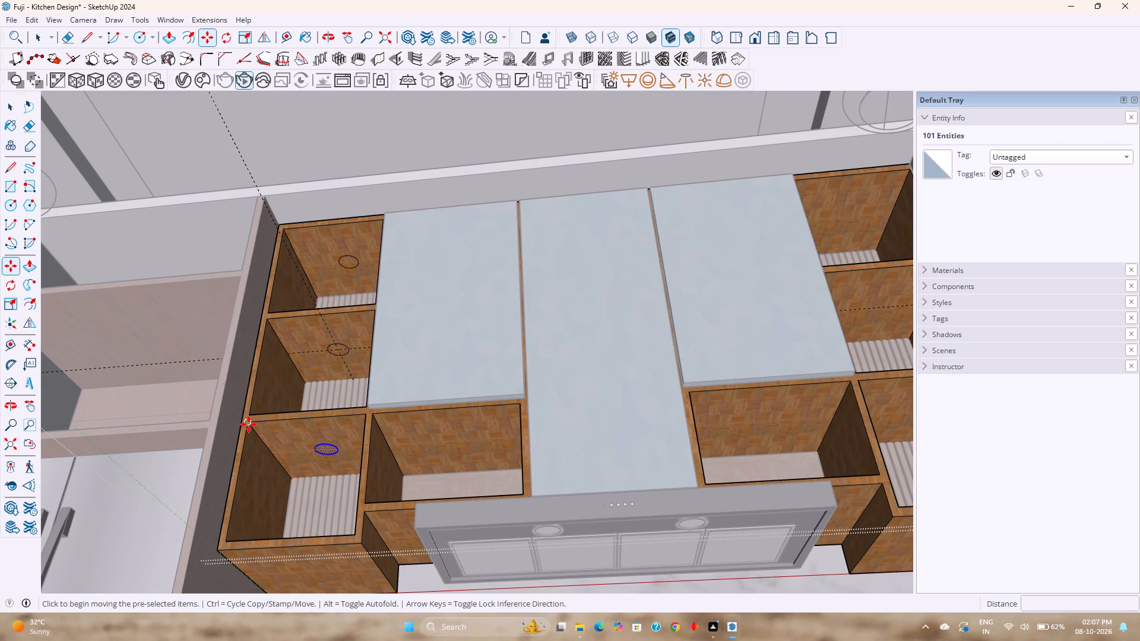
left_click(365, 414)
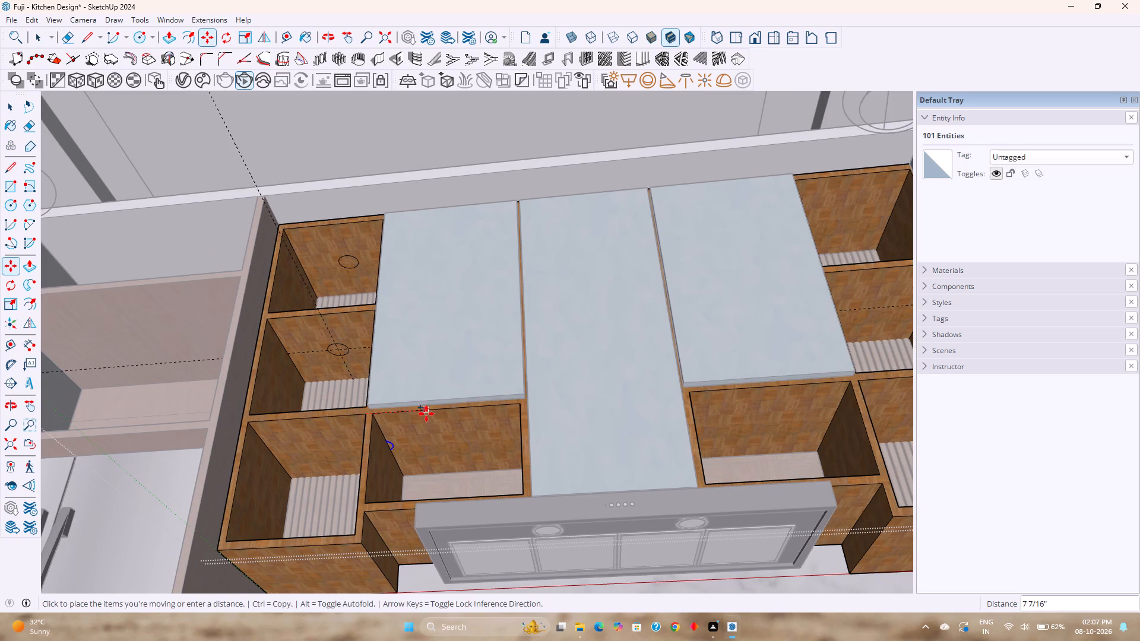
scroll(425, 415, "down", 4)
middle_click_drag(432, 424, 352, 440, "shift")
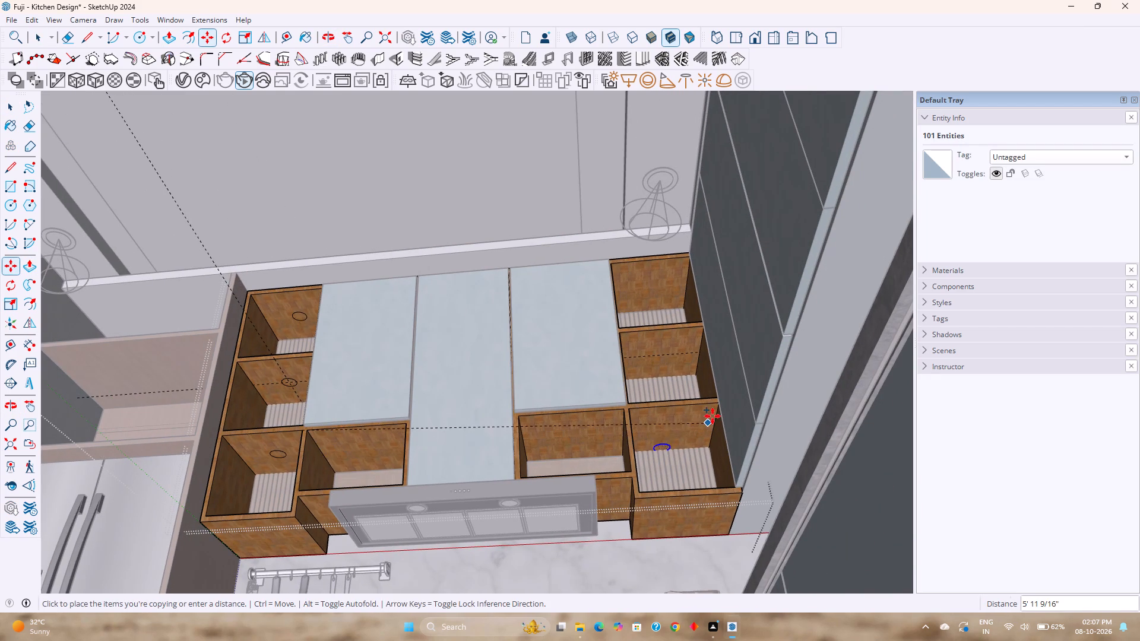
scroll(715, 409, "up", 1)
key("Escape")
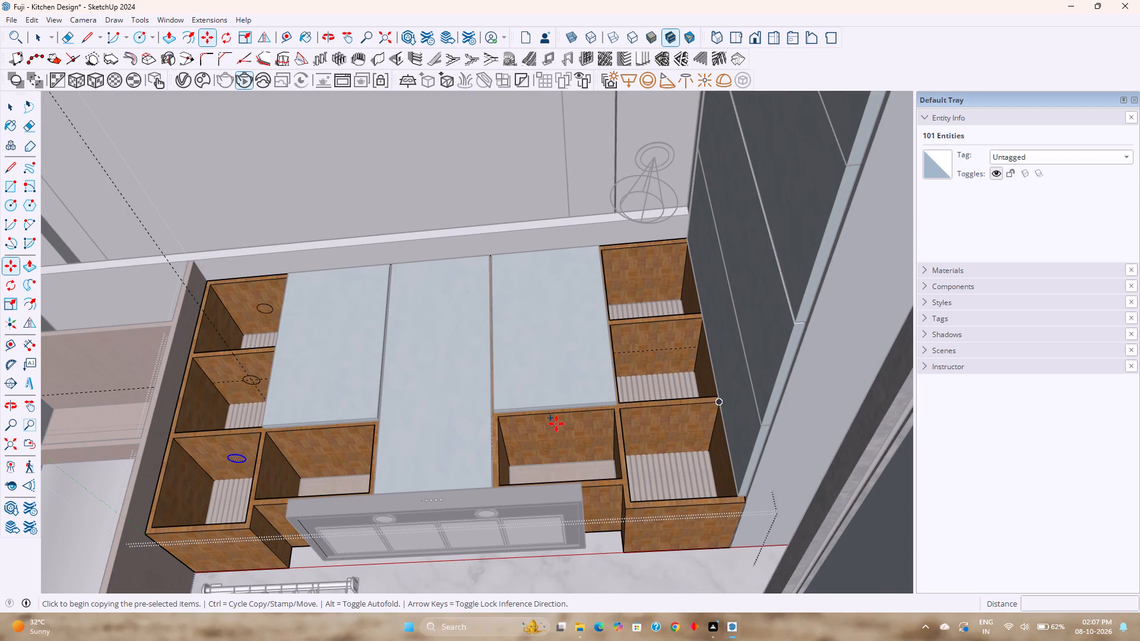
left_click(175, 437)
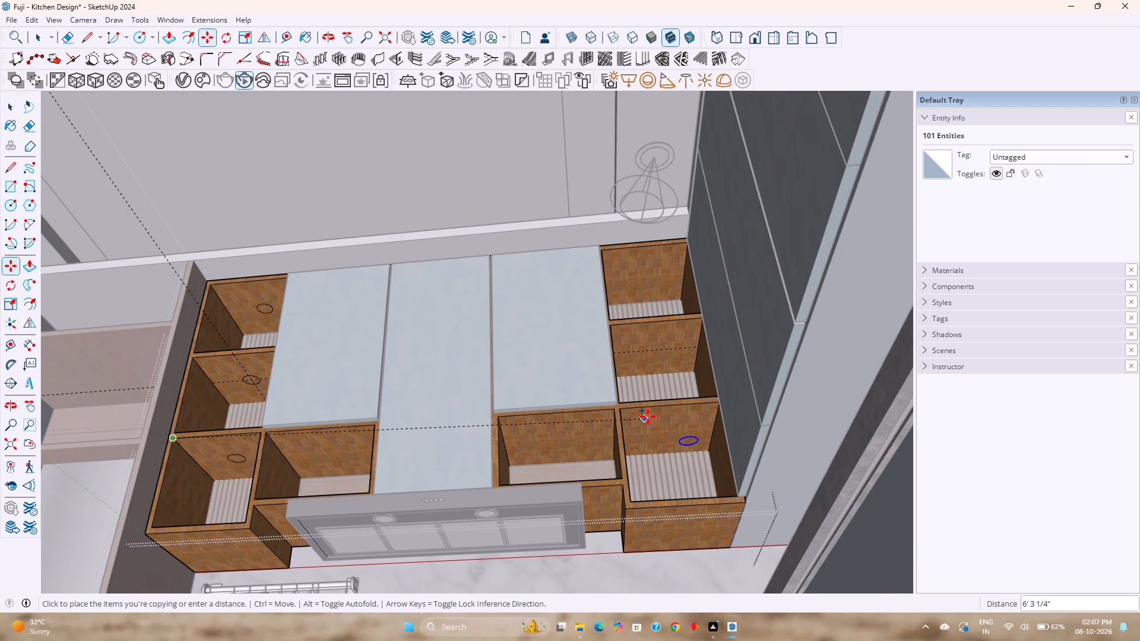
left_click(623, 412)
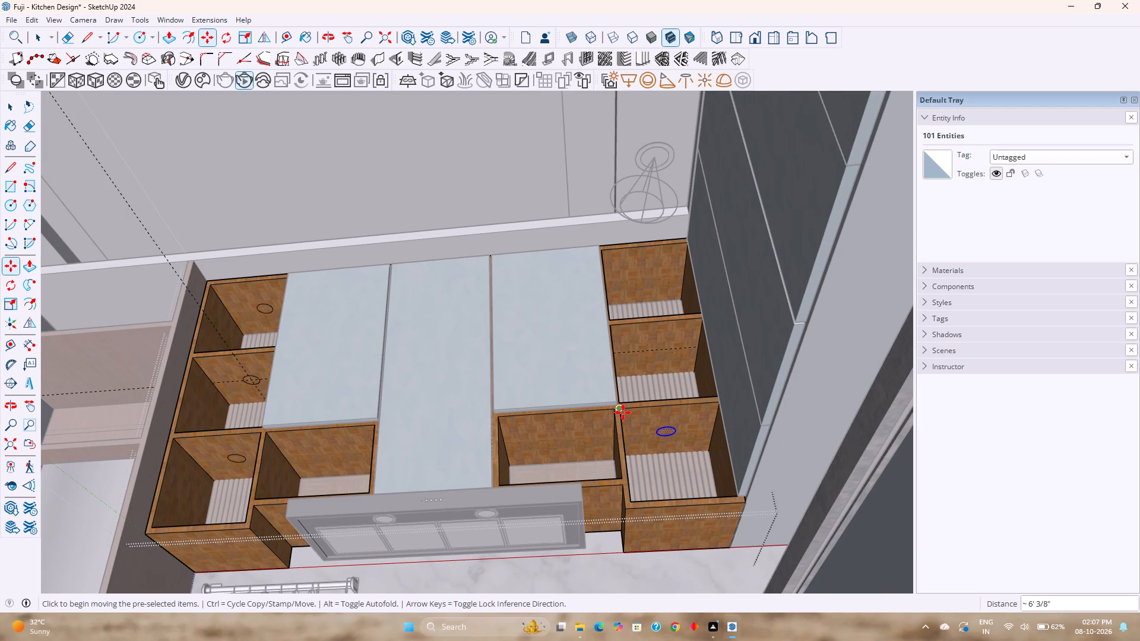
Copy the circle up to the middle and top niche ceilings of the right column, using matching niche corners as reference points.
left_click(621, 411)
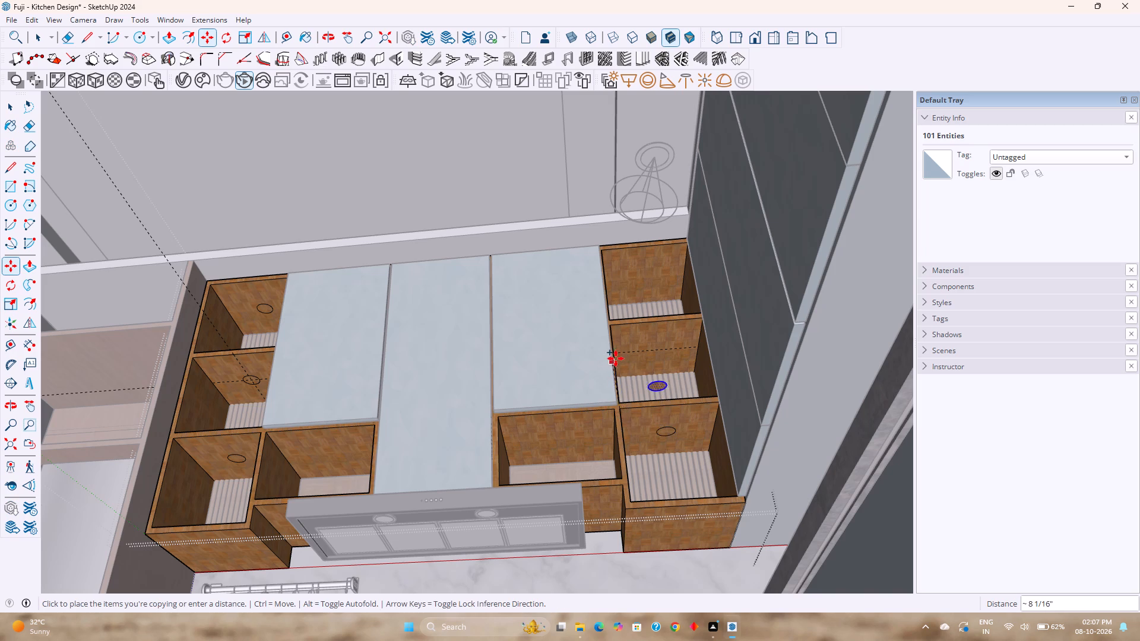
middle_click_drag(595, 360, 598, 391)
scroll(628, 354, "up", 2)
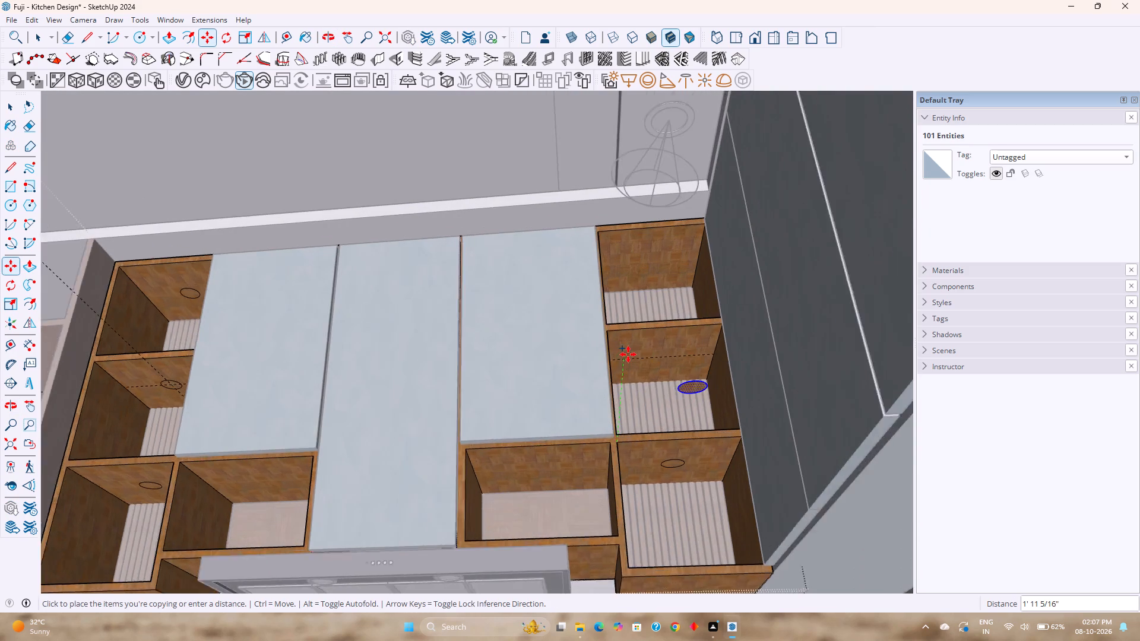
scroll(628, 354, "up", 7)
middle_click_drag(623, 352, 601, 368)
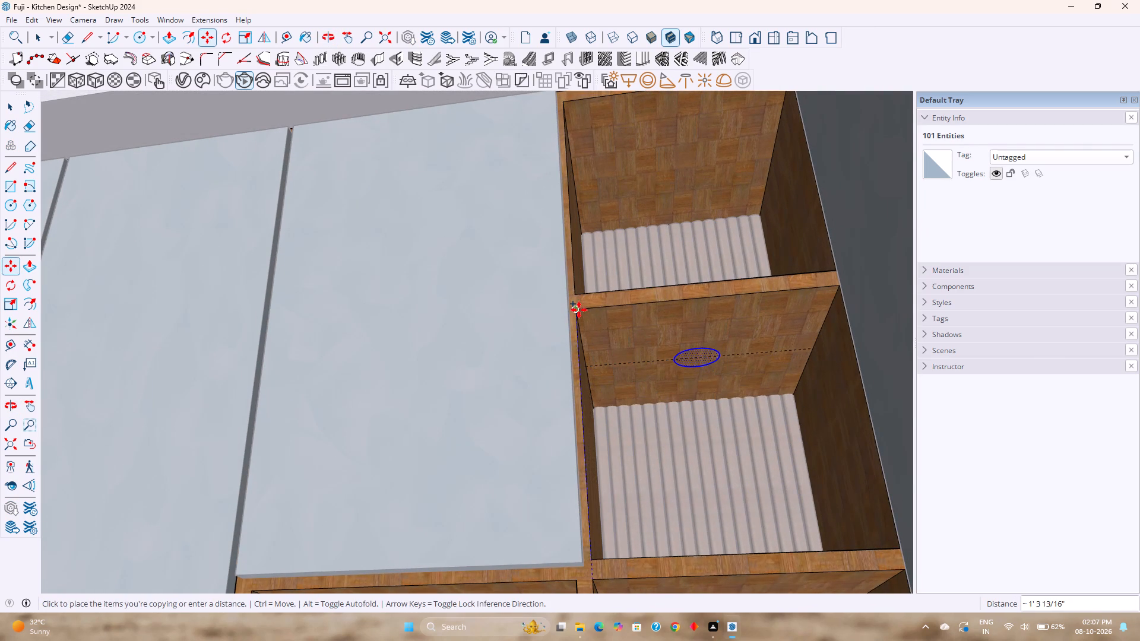
left_click(579, 310)
middle_click_drag(596, 297, 586, 340)
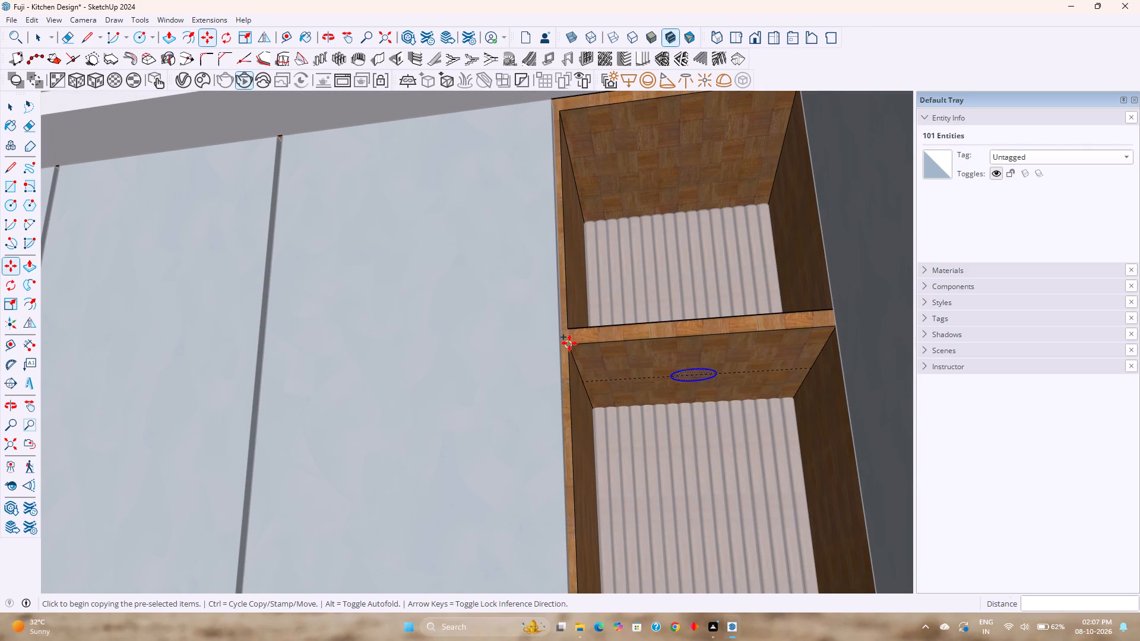
left_click(568, 344)
scroll(578, 296, "down", 1)
middle_click_drag(578, 296, 579, 439, "shift")
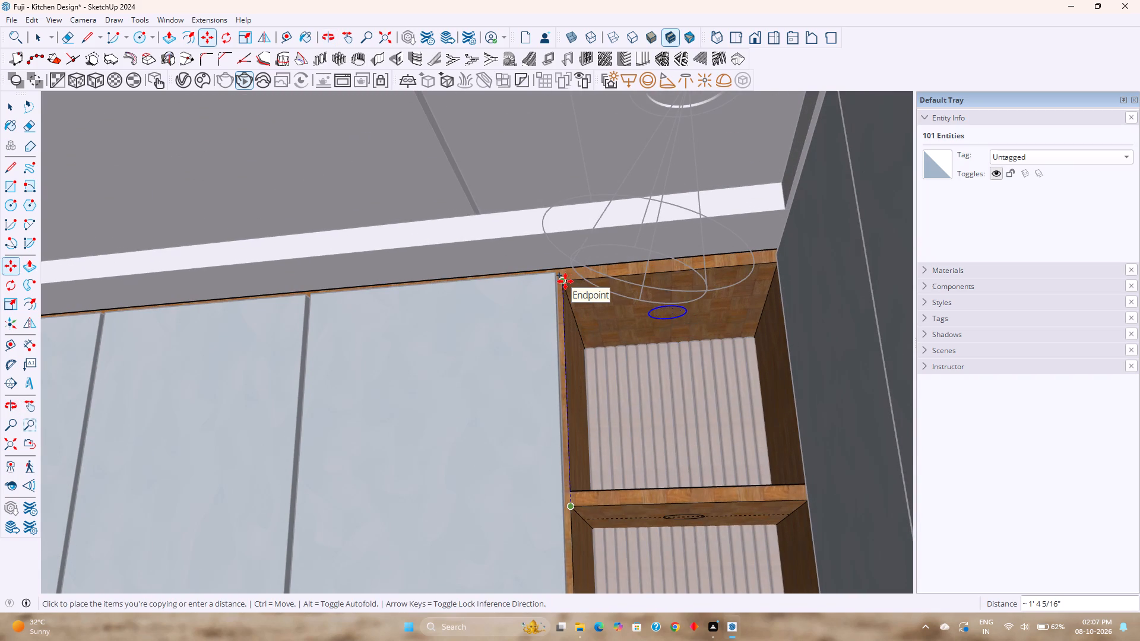
left_click(565, 281)
key("space")
Push/Pull the circle in the right column's top niche ceiling by 0.5" to form a recess.
scroll(708, 416, "up", 2)
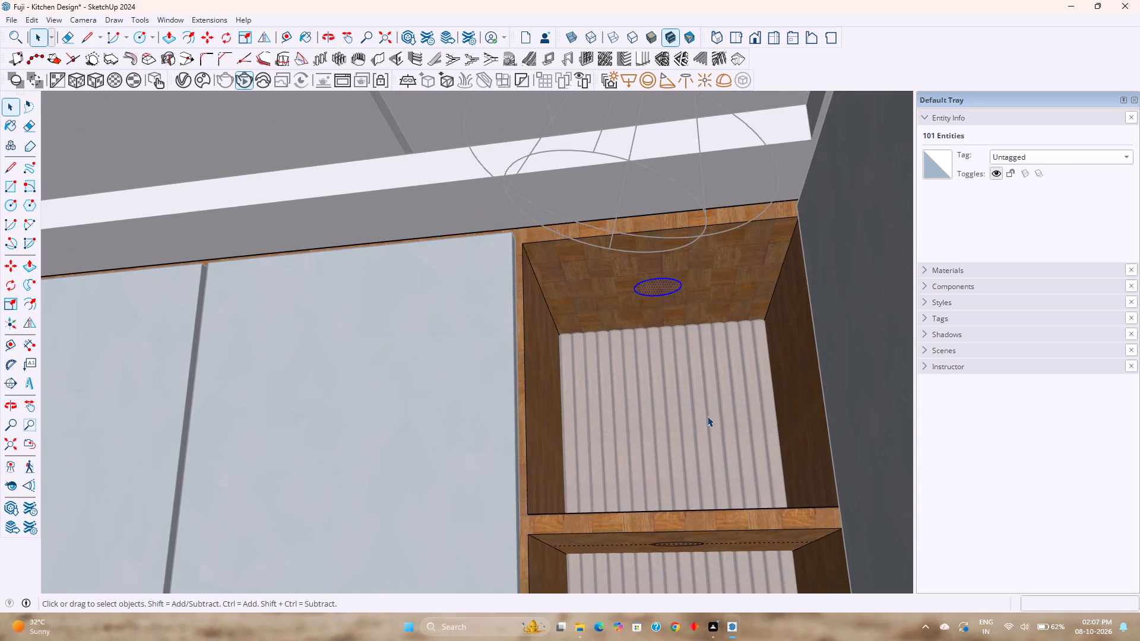
middle_click_drag(707, 416, 701, 379)
key("p")
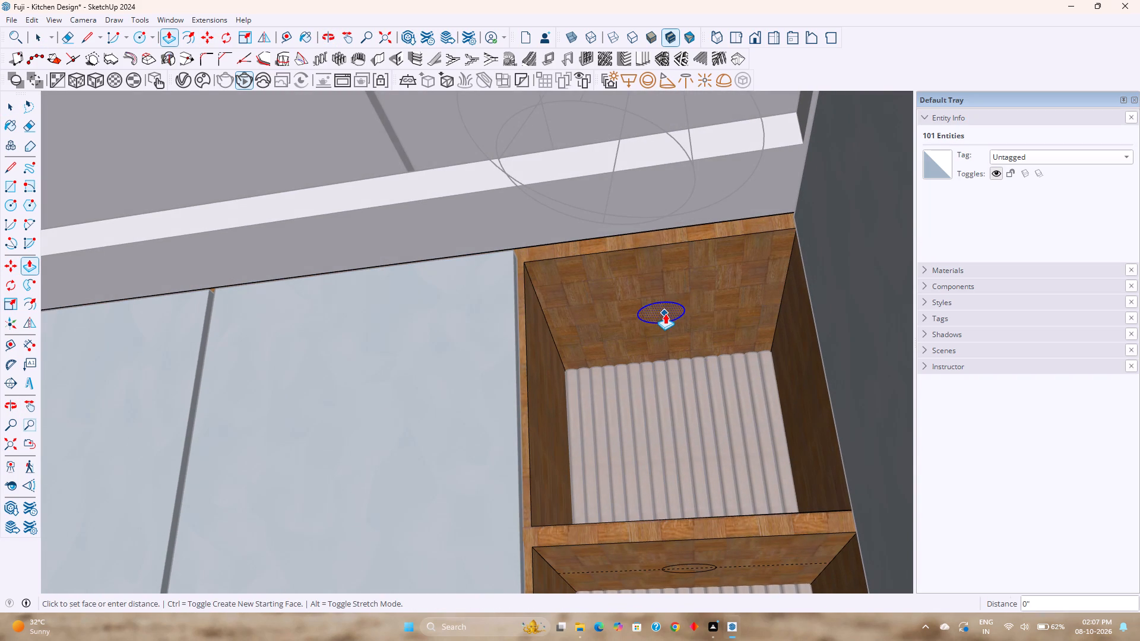
left_click(665, 313)
type("0.")
key("5")
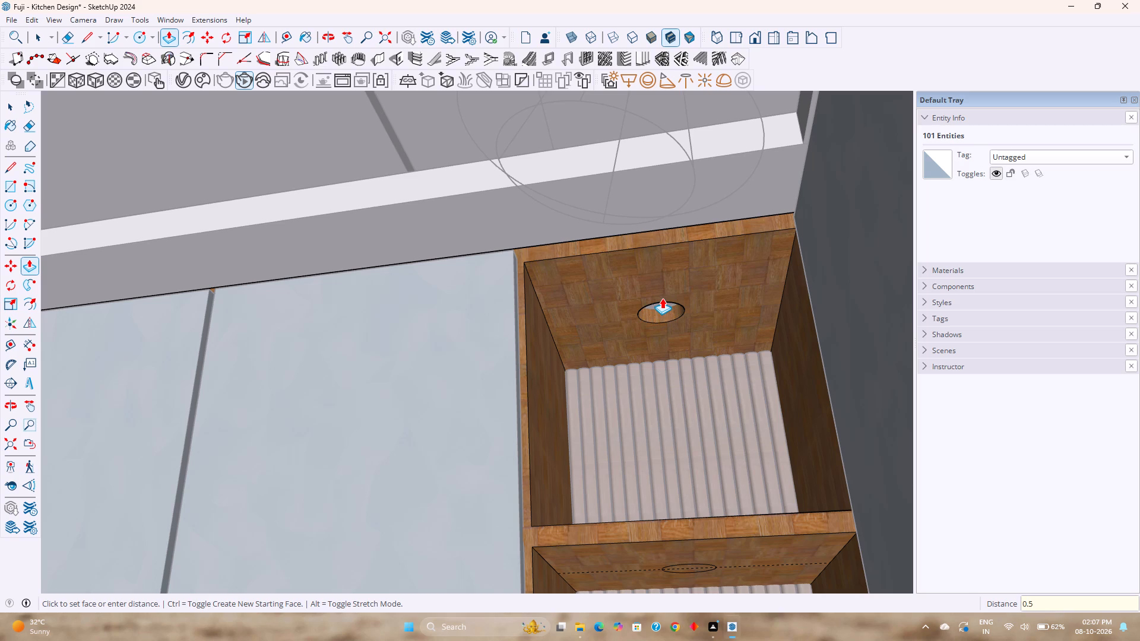
key("Return")
Repeat the 0.5" Push/Pull on the circles in the middle and bottom niche ceilings of the right column.
middle_click_drag(679, 426, 672, 391)
scroll(672, 388, "down", 3)
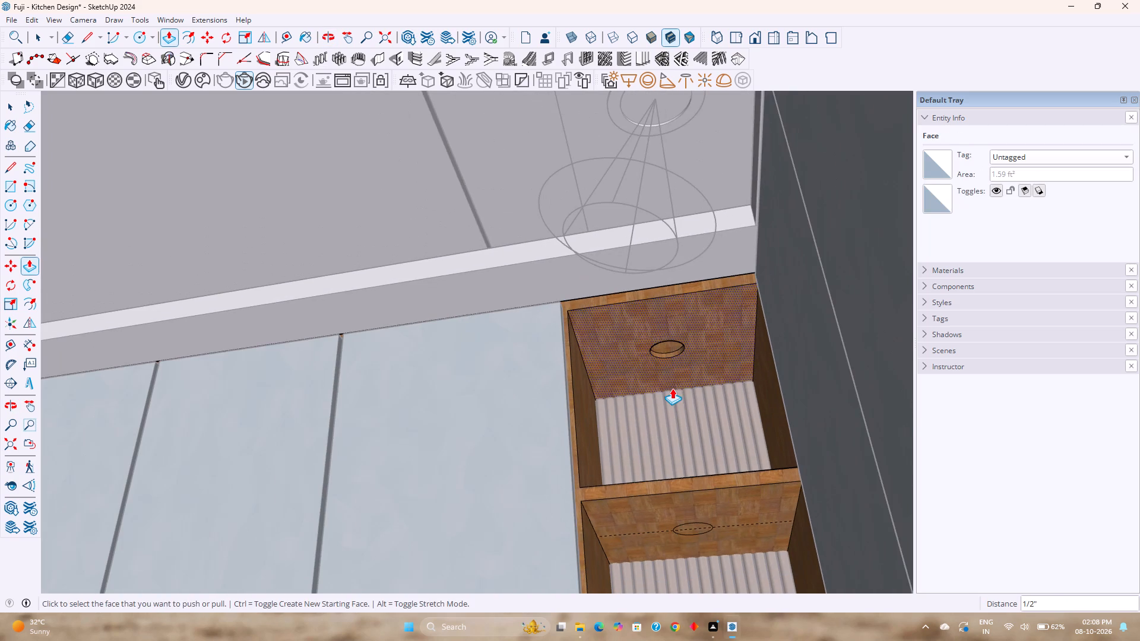
middle_click_drag(686, 415, 659, 316, "shift")
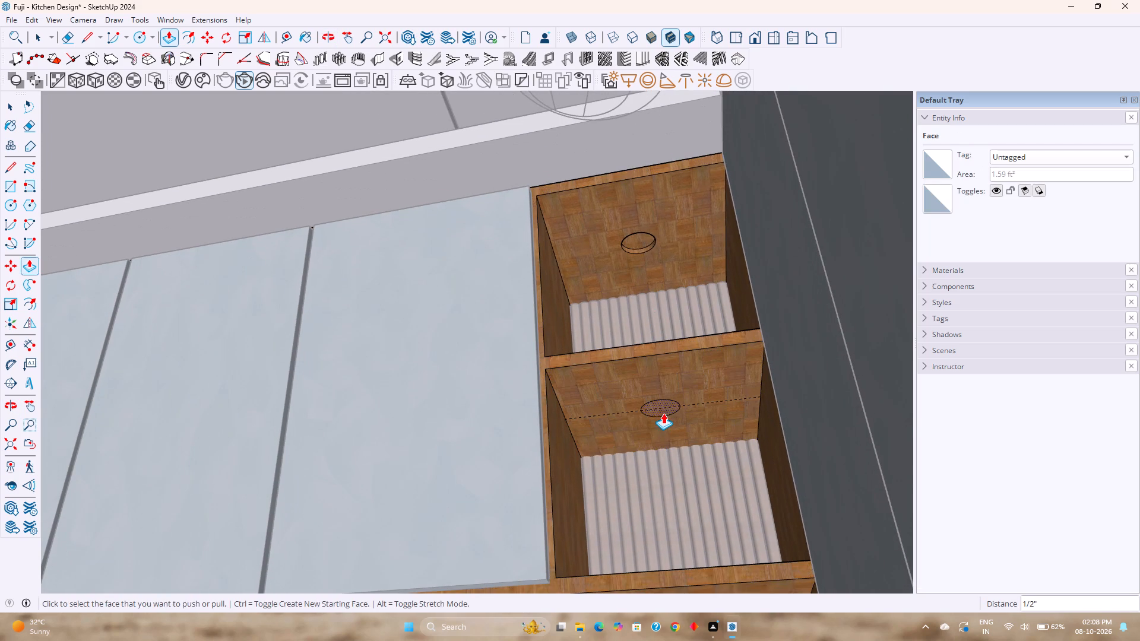
double_click(663, 413)
scroll(663, 413, "down", 4)
middle_click_drag(663, 413, 654, 344, "shift")
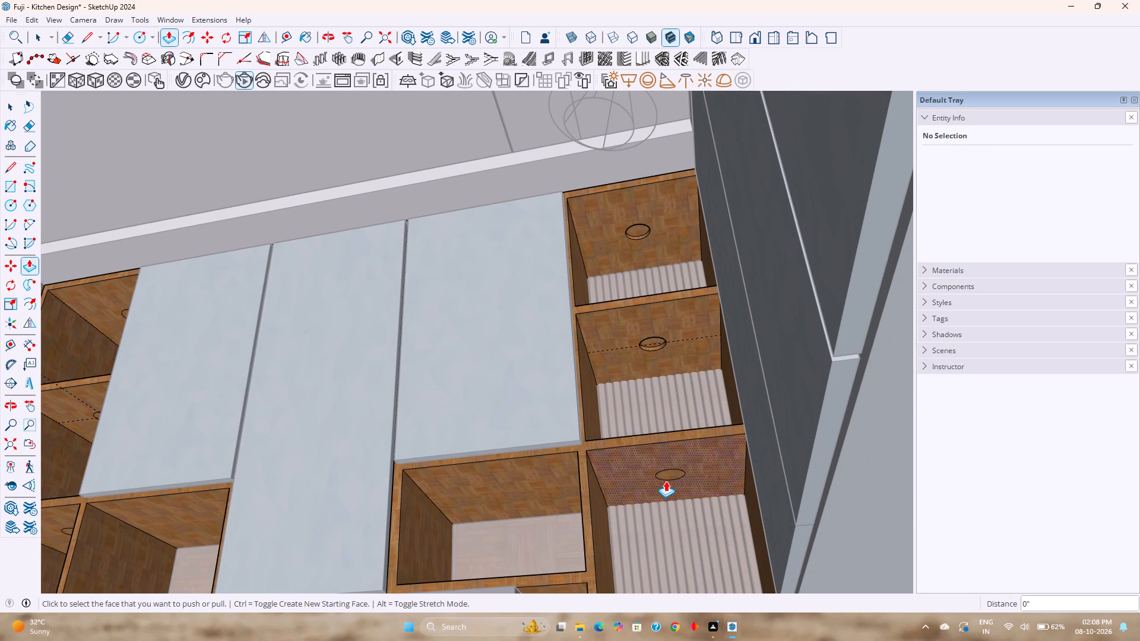
double_click(668, 477)
Repeat the 0.5" Push/Pull on the circles in the bottom, middle and top niche ceilings of the left column.
scroll(651, 440, "down", 4)
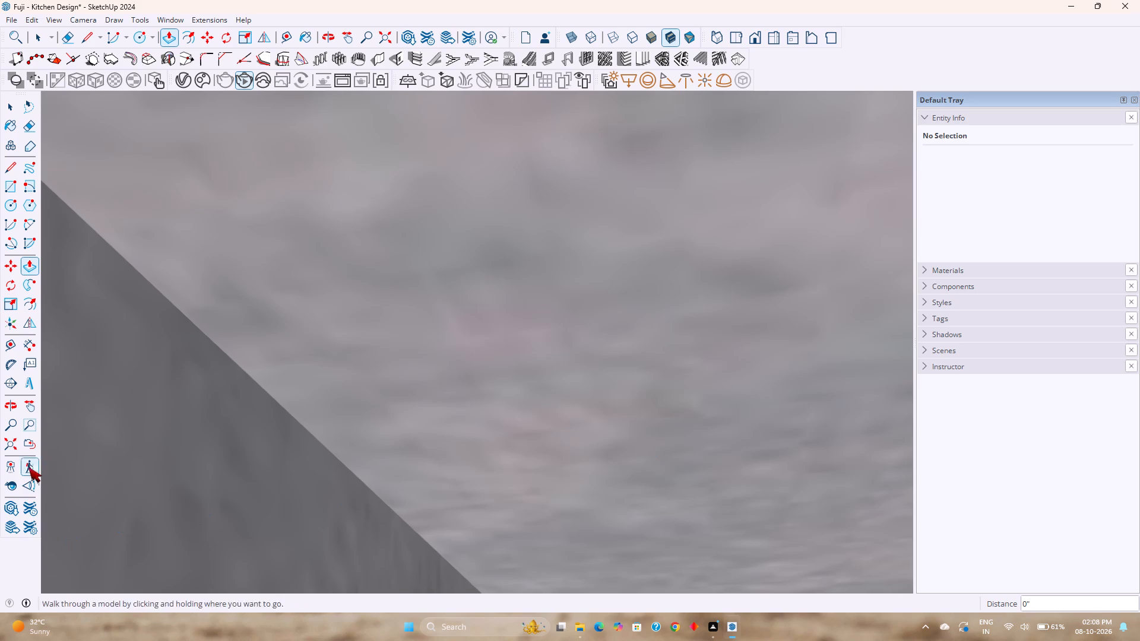
left_click(11, 448)
scroll(632, 357, "up", 3)
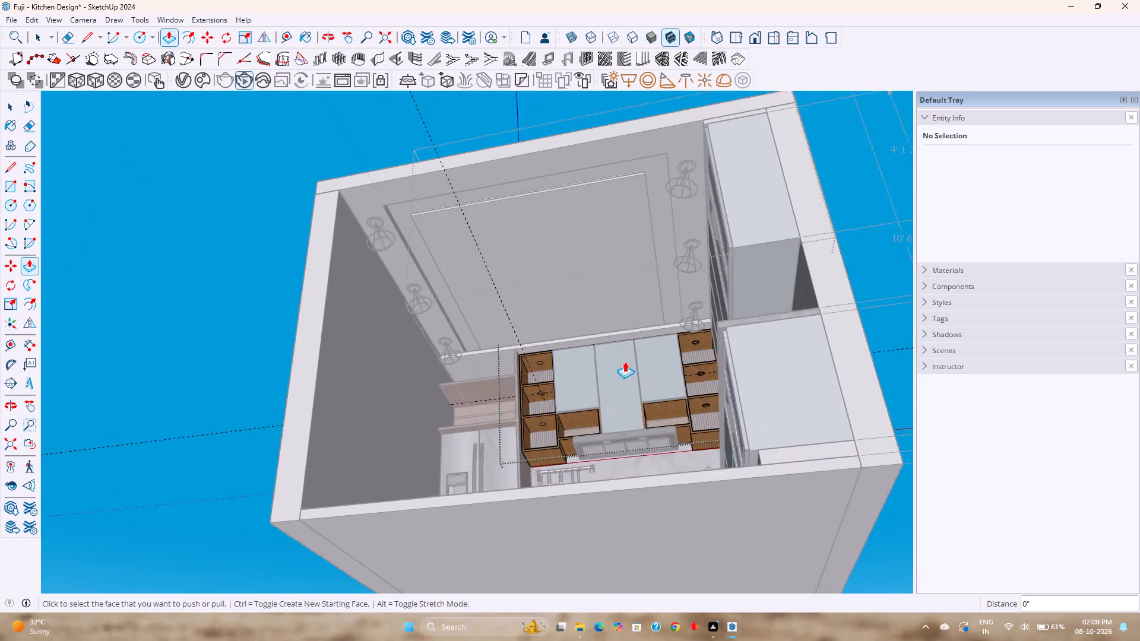
scroll(625, 361, "up", 18)
double_click(478, 483)
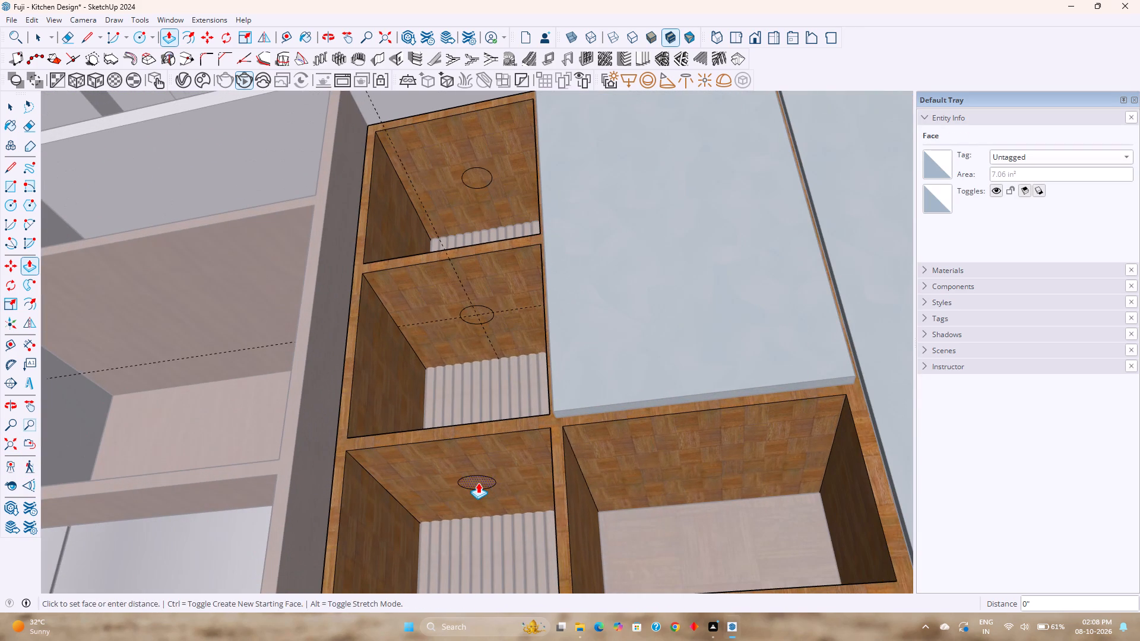
middle_click_drag(484, 393, 501, 484, "shift")
scroll(492, 421, "up", 5)
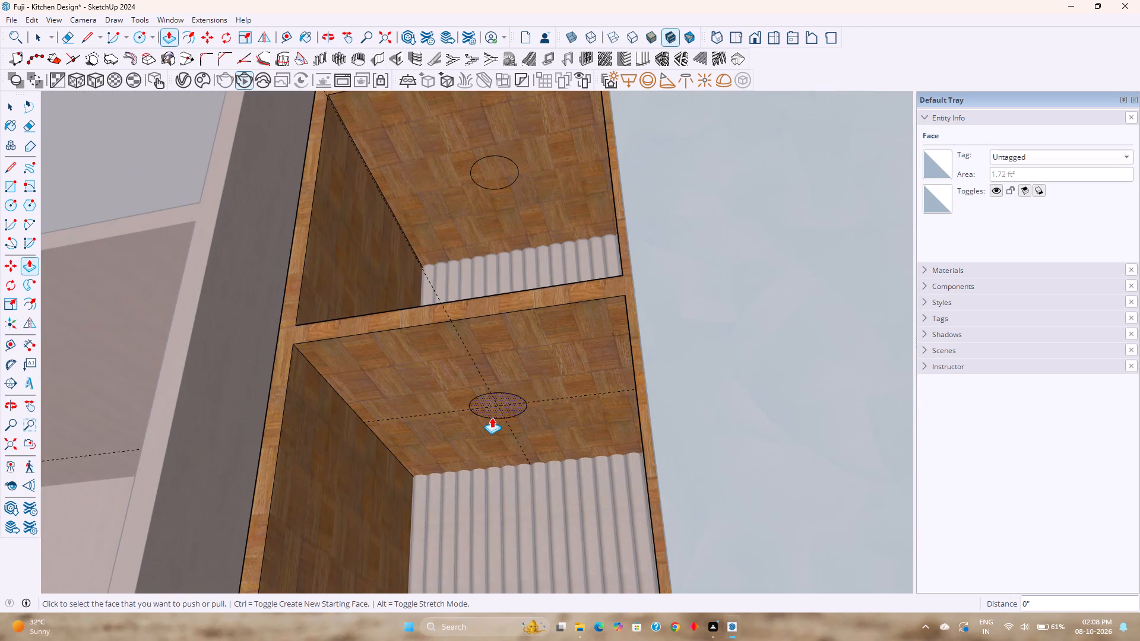
double_click(492, 417)
middle_click_drag(499, 402, 487, 515, "shift")
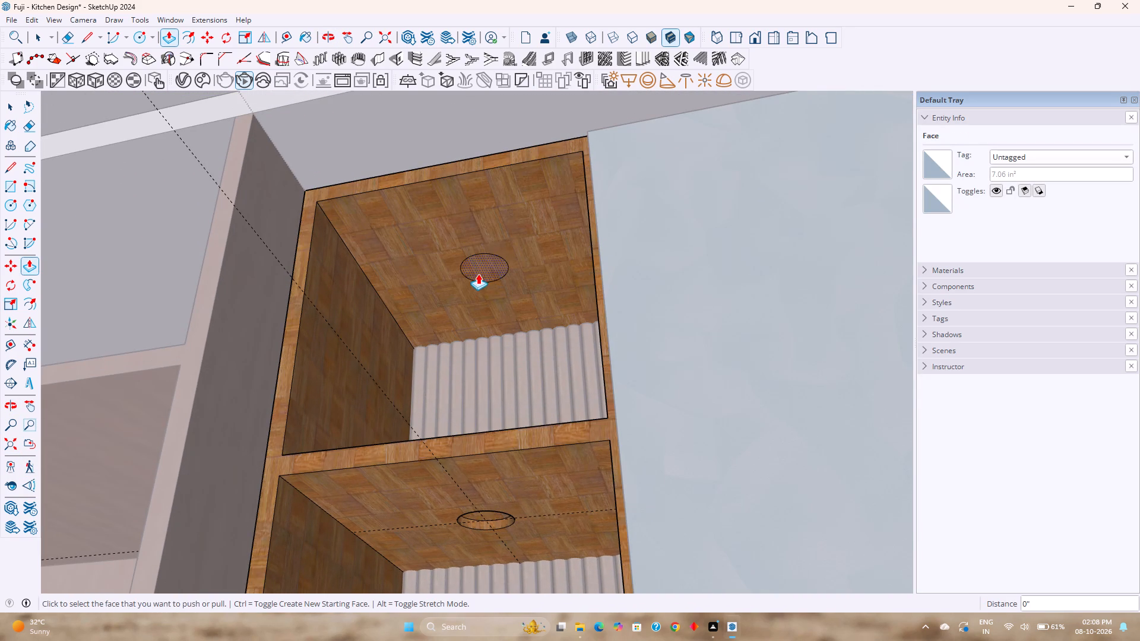
double_click(479, 273)
key("space")
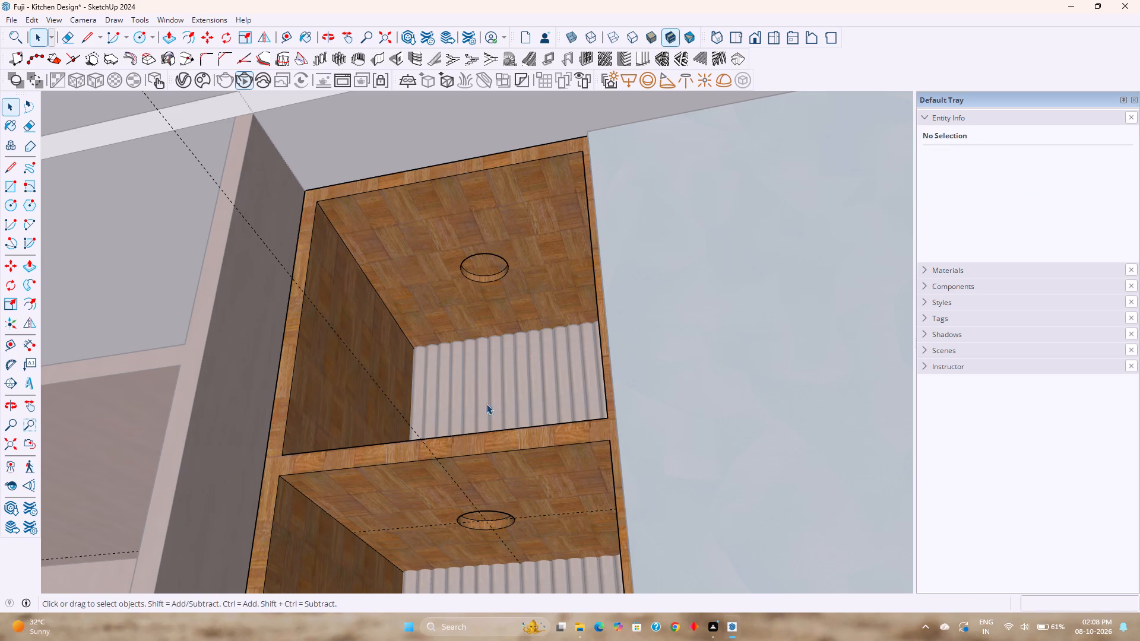
Draw a concentric circle of about 13/16" radius inside the round recess in the left column's middle niche ceiling.
key("c")
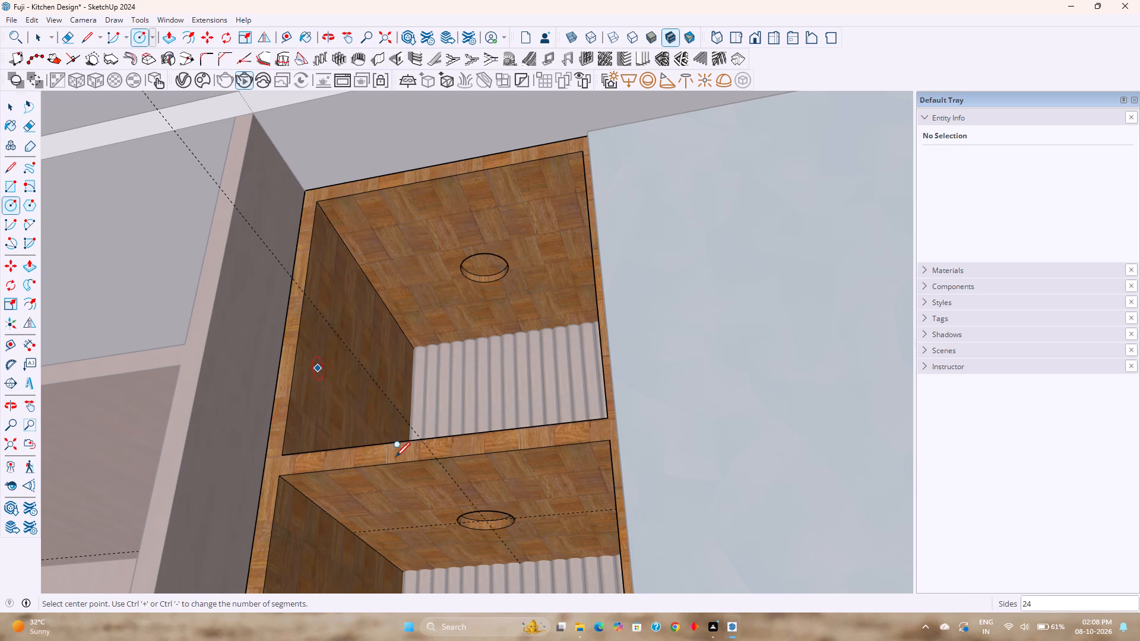
middle_click_drag(513, 533, 512, 445)
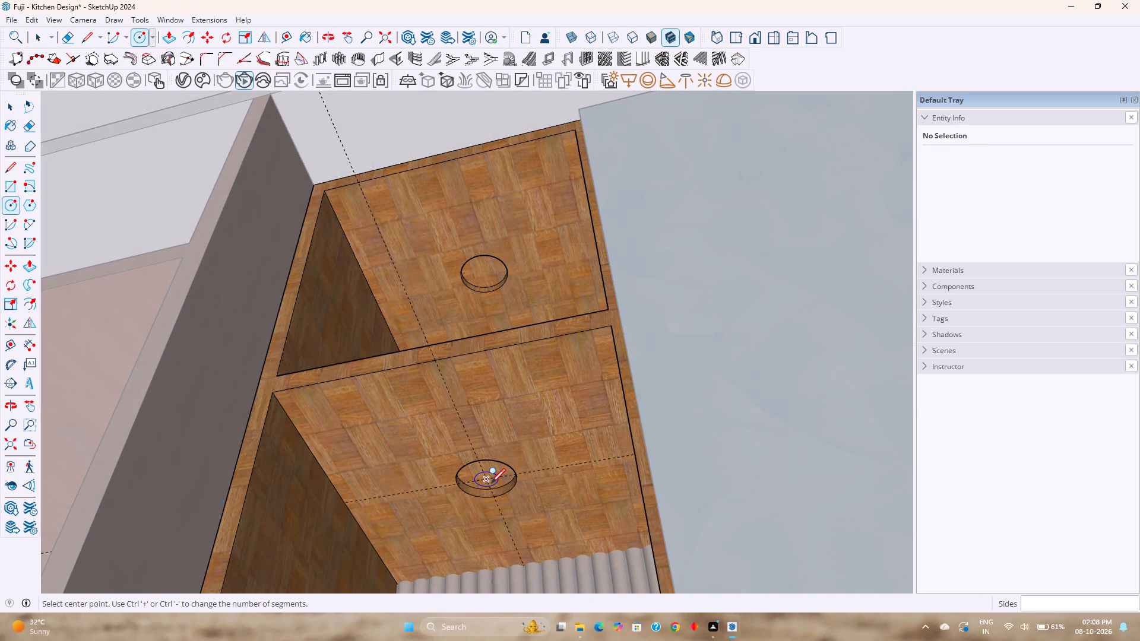
left_click(489, 480)
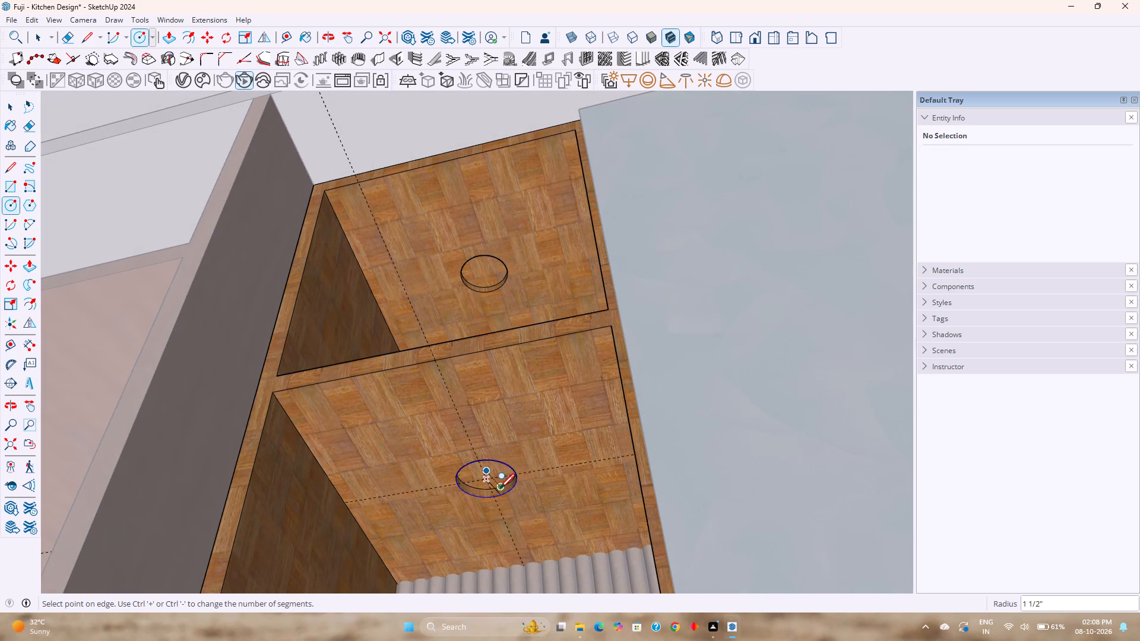
left_click(499, 486)
key("space")
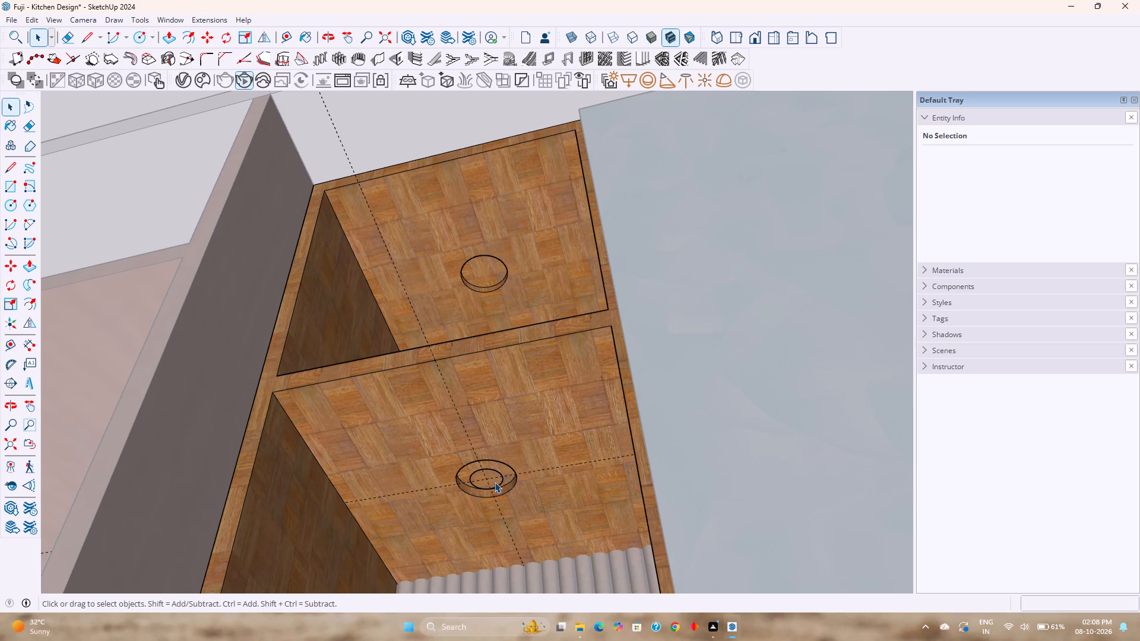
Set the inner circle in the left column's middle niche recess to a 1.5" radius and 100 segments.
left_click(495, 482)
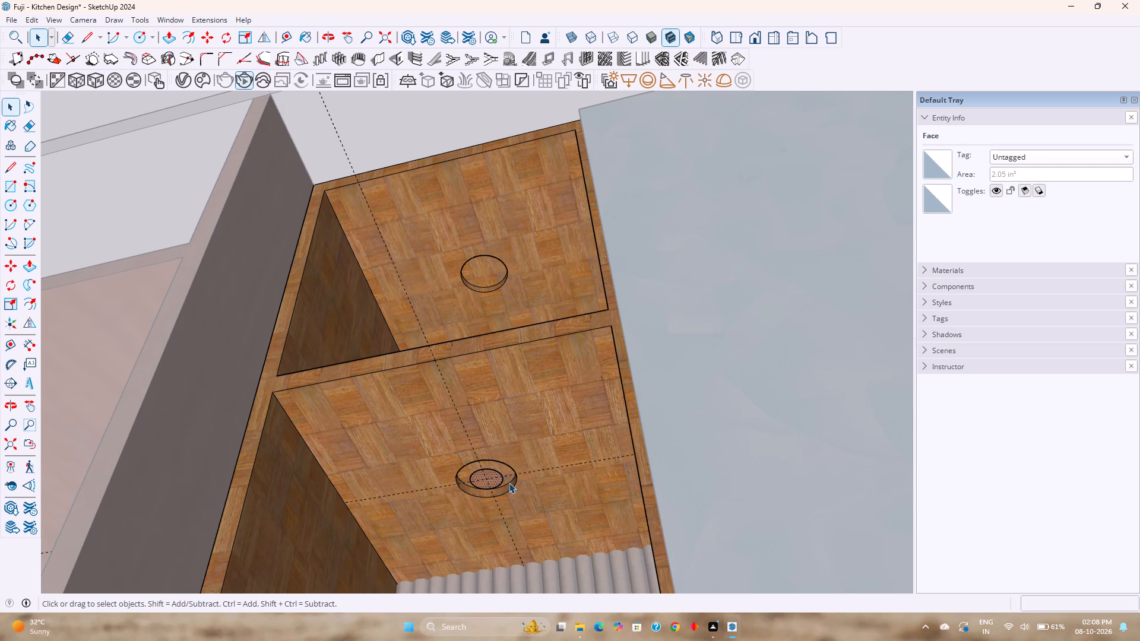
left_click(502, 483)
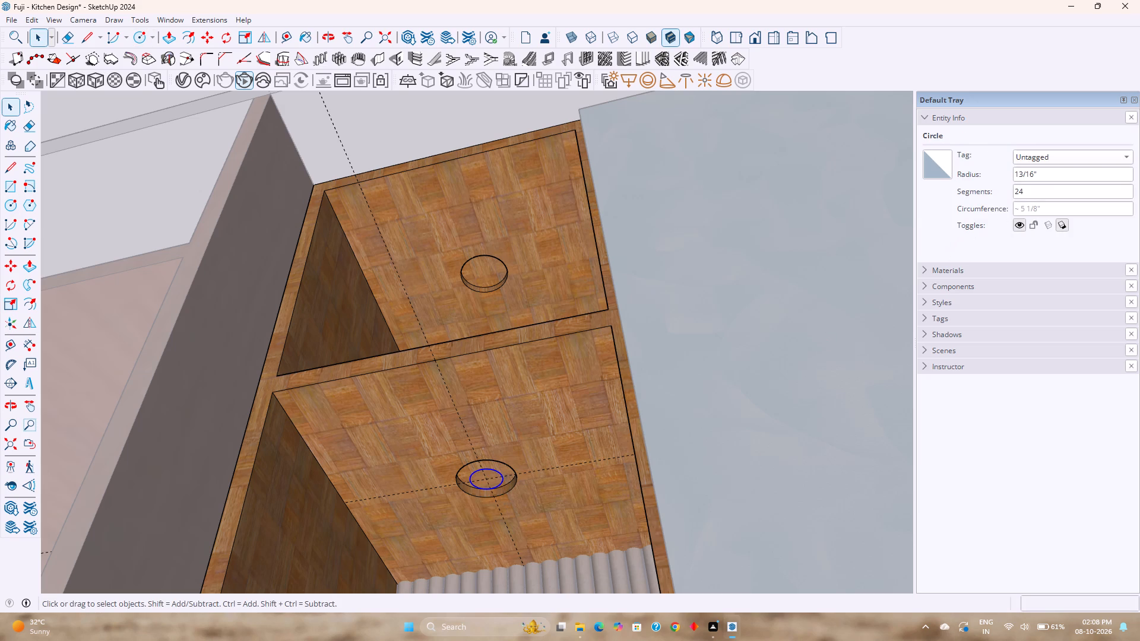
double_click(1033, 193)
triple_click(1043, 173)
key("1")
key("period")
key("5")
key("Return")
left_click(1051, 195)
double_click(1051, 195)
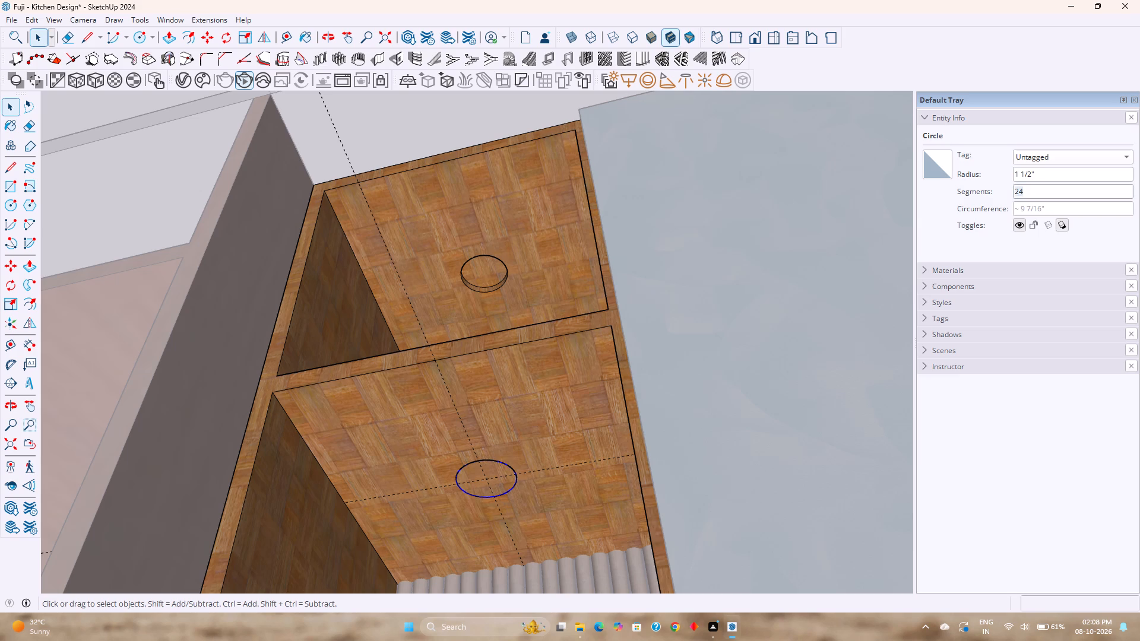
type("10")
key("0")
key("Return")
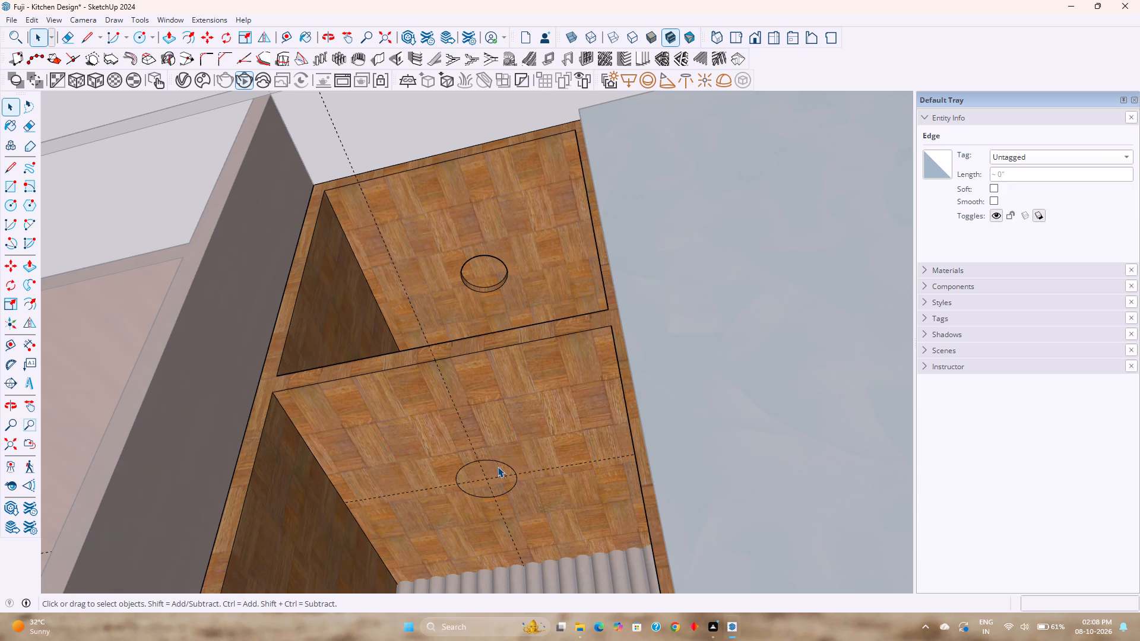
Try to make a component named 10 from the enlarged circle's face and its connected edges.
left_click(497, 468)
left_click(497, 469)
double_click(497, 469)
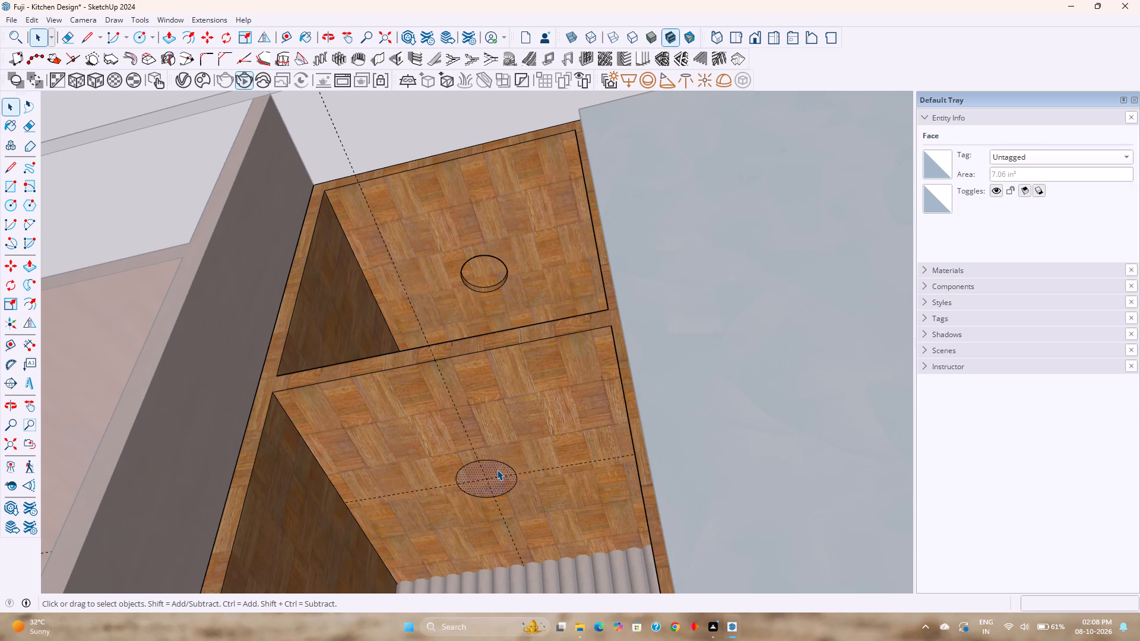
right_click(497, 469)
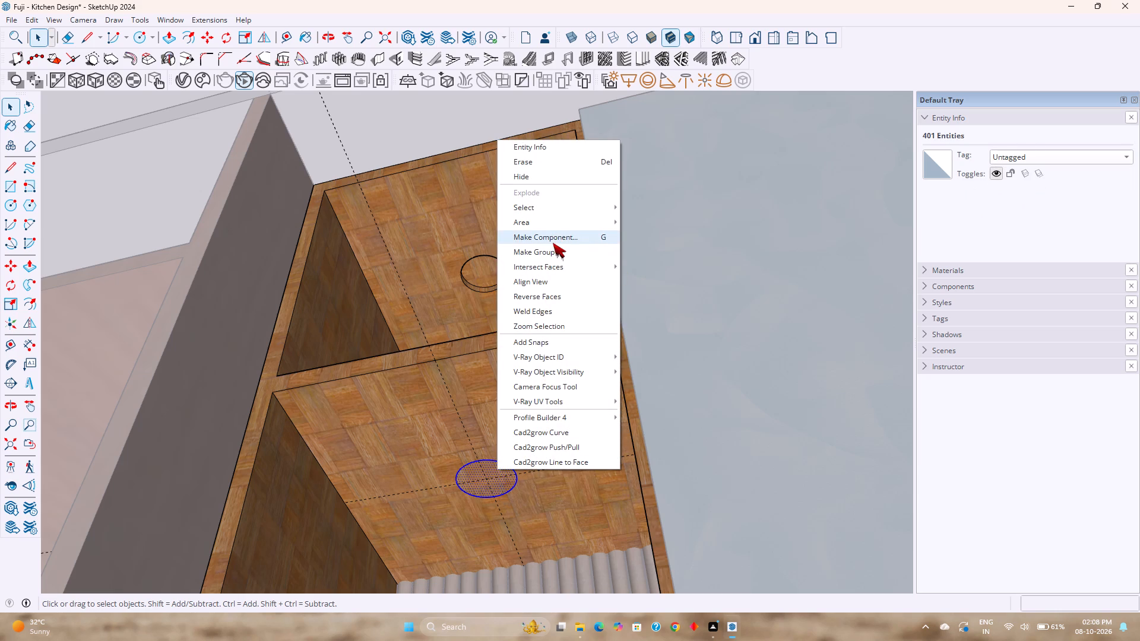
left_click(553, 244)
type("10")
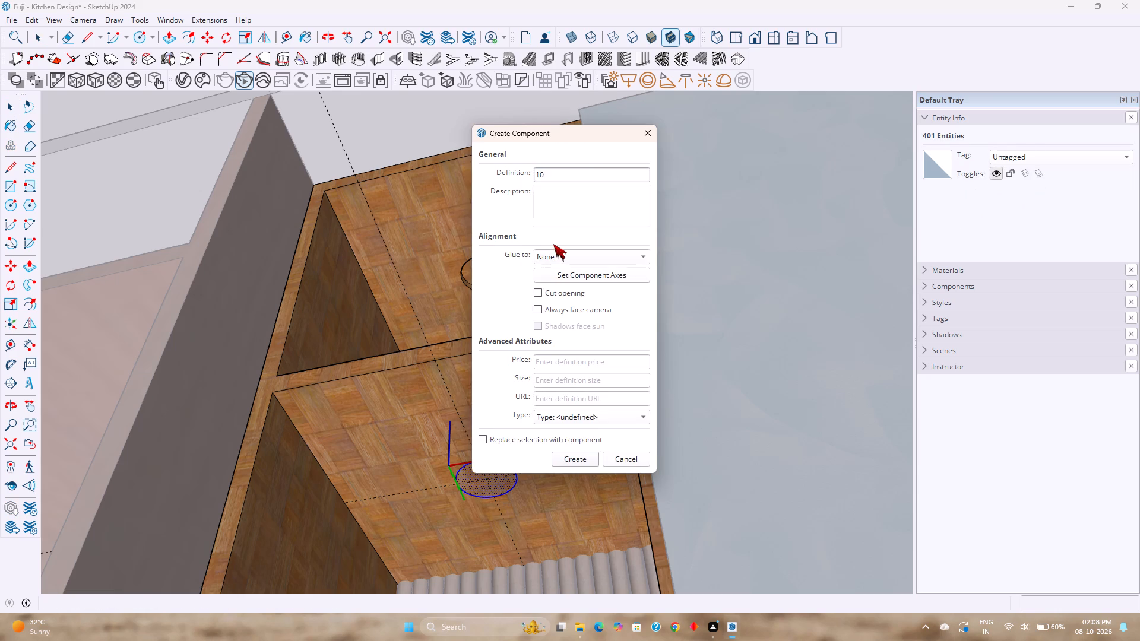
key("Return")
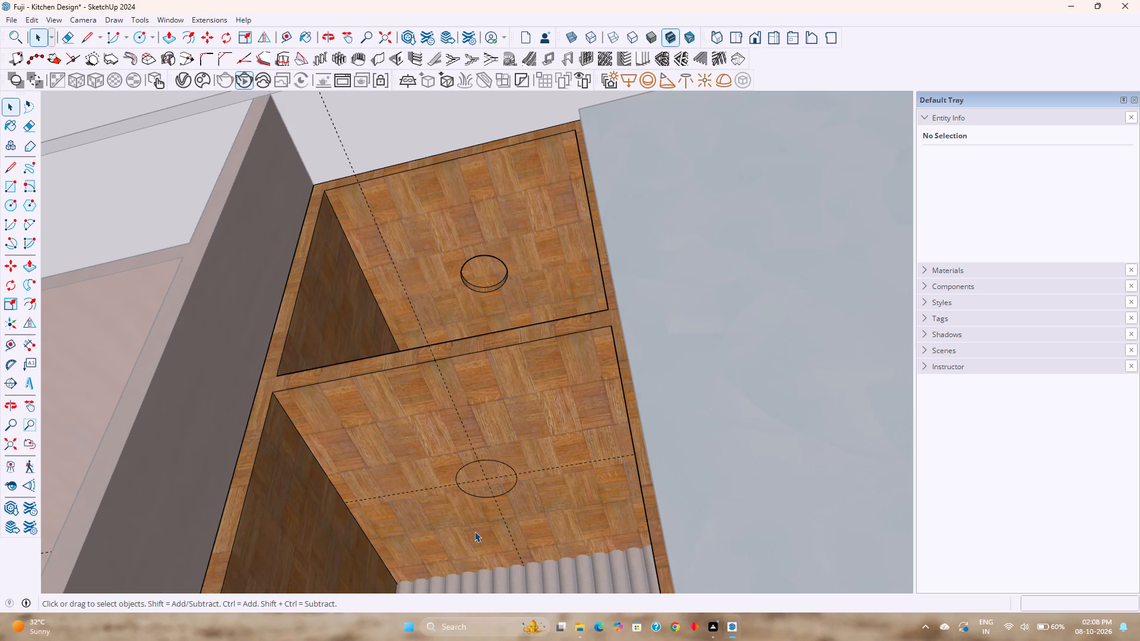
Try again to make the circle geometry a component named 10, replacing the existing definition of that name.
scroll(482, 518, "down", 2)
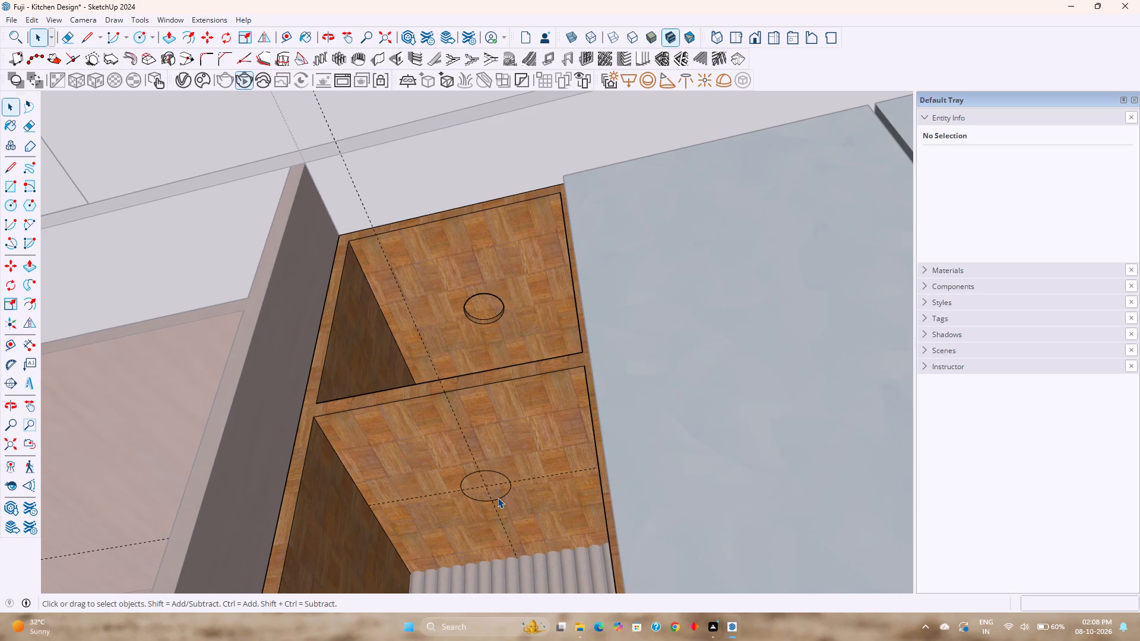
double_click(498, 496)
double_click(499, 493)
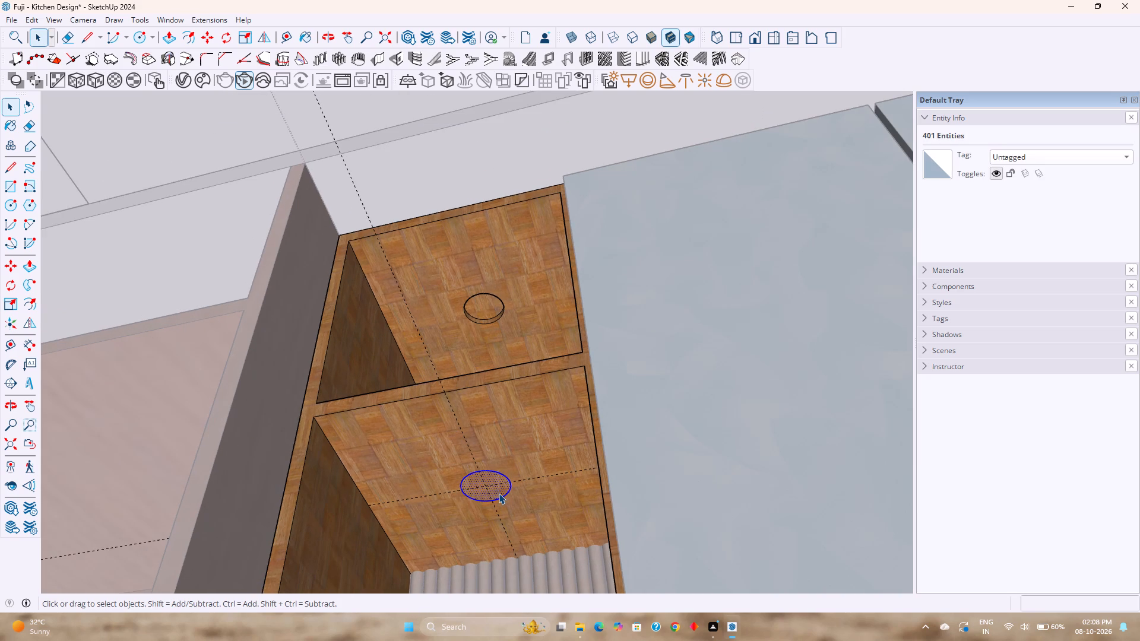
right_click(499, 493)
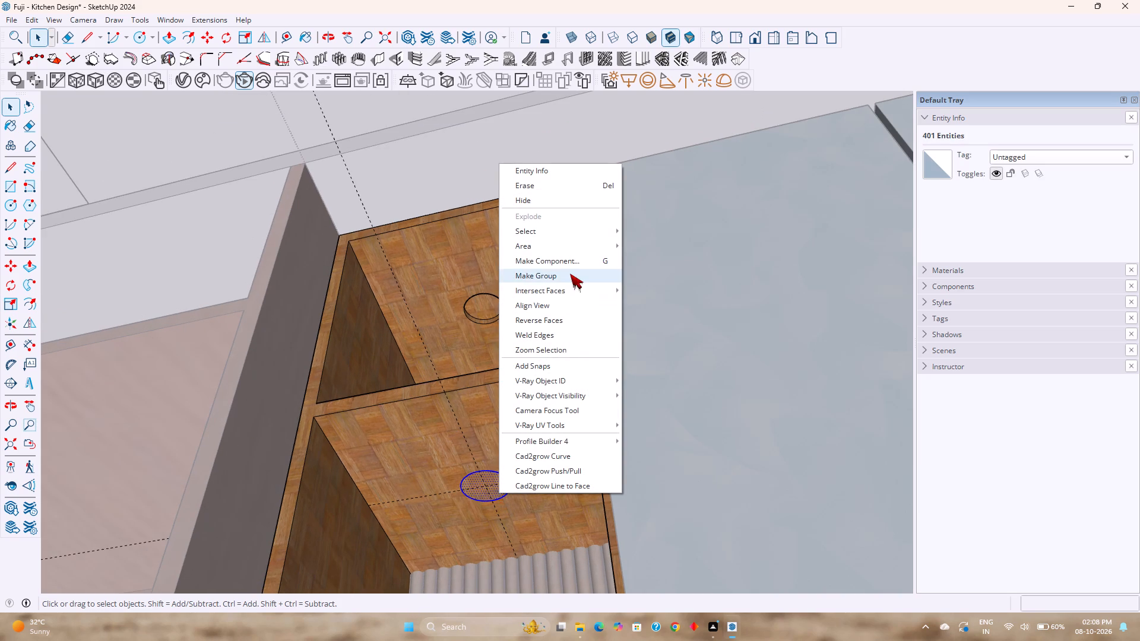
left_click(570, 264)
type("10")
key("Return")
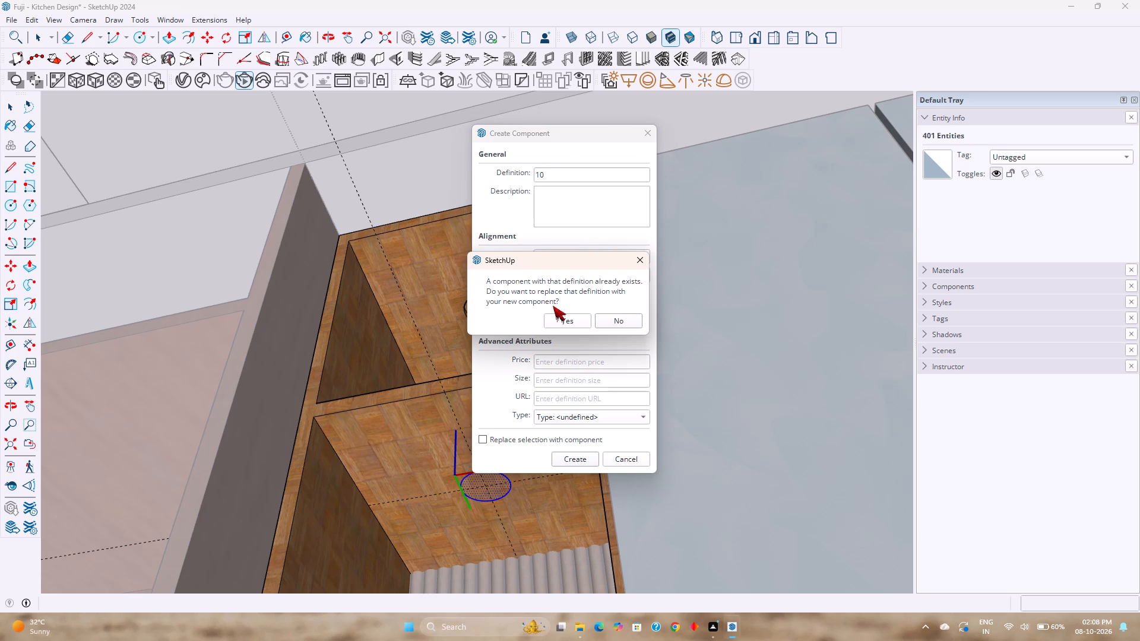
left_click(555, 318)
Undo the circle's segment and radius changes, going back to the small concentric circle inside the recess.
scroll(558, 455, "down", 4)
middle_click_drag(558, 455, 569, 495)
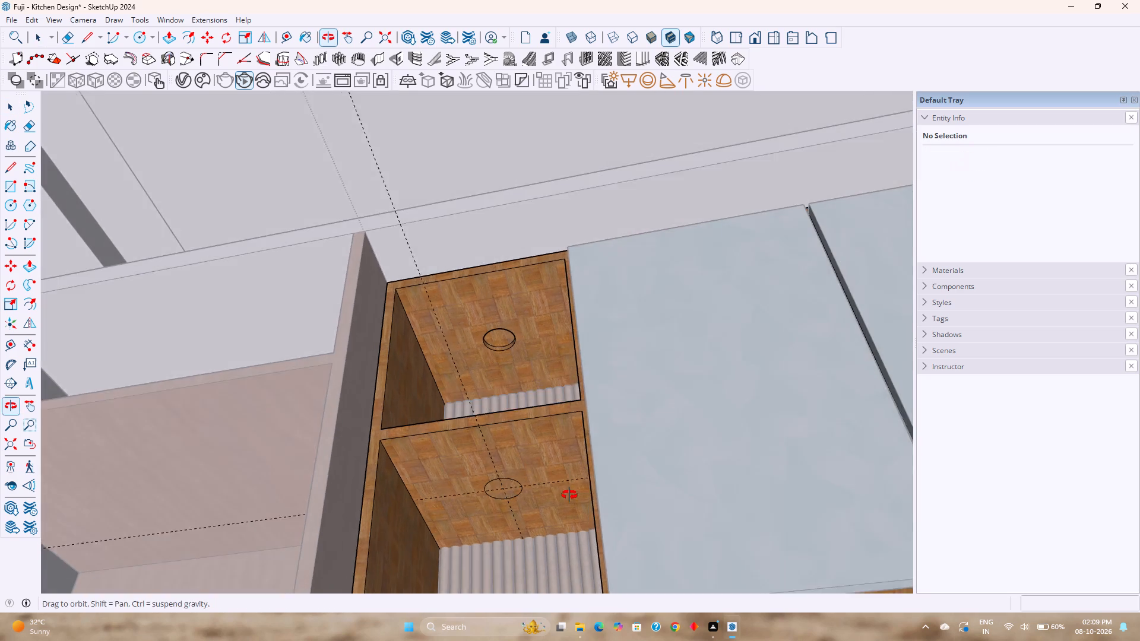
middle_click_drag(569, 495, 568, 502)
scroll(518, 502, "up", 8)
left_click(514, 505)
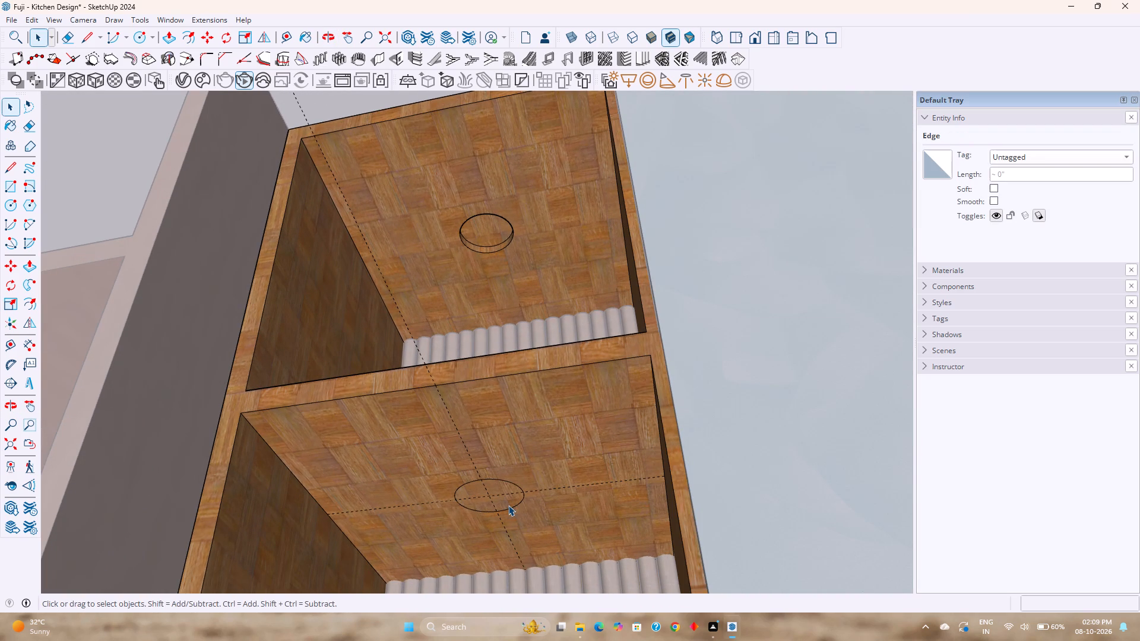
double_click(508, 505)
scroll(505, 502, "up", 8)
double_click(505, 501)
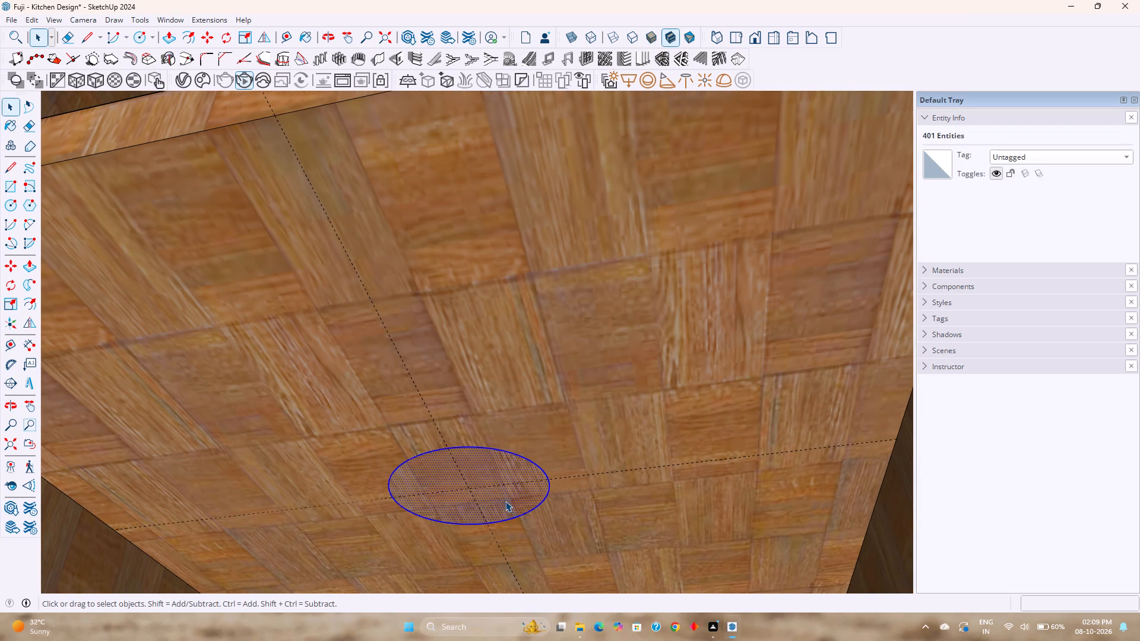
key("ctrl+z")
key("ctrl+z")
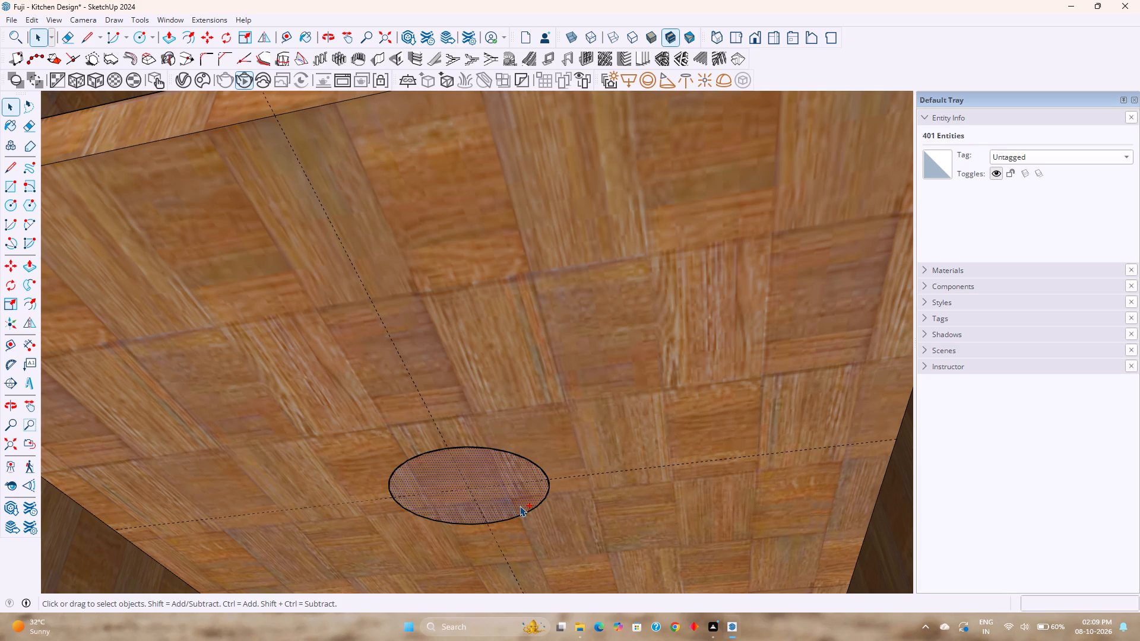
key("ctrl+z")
Make the small inner circle's face and edges a component named 10, replacing the selection with the component.
double_click(498, 496)
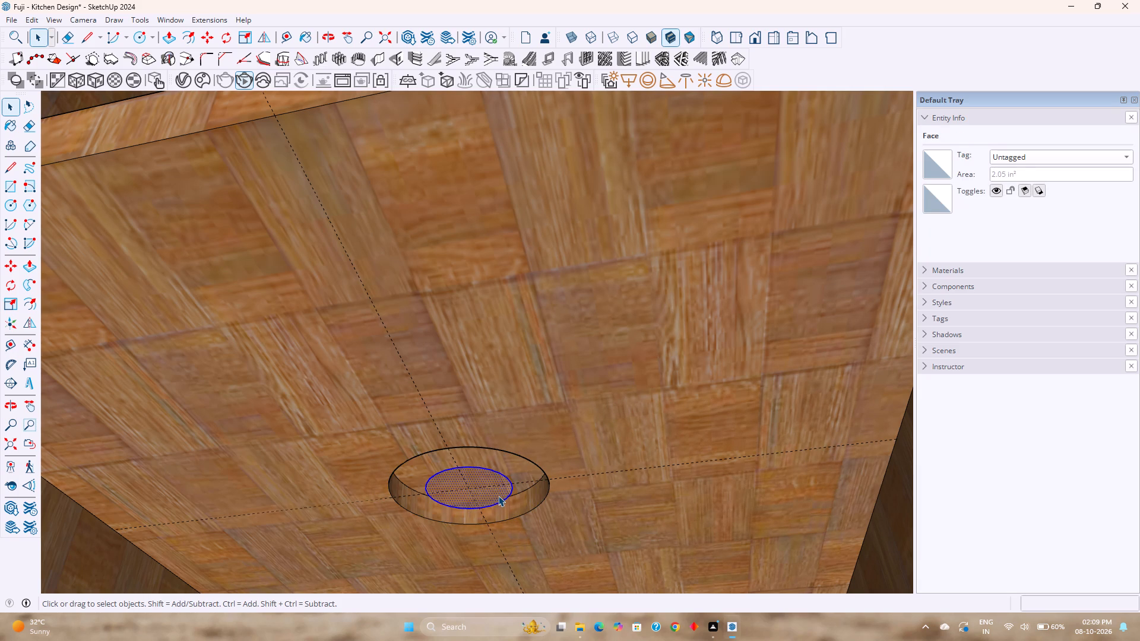
right_click(498, 496)
left_click(577, 223)
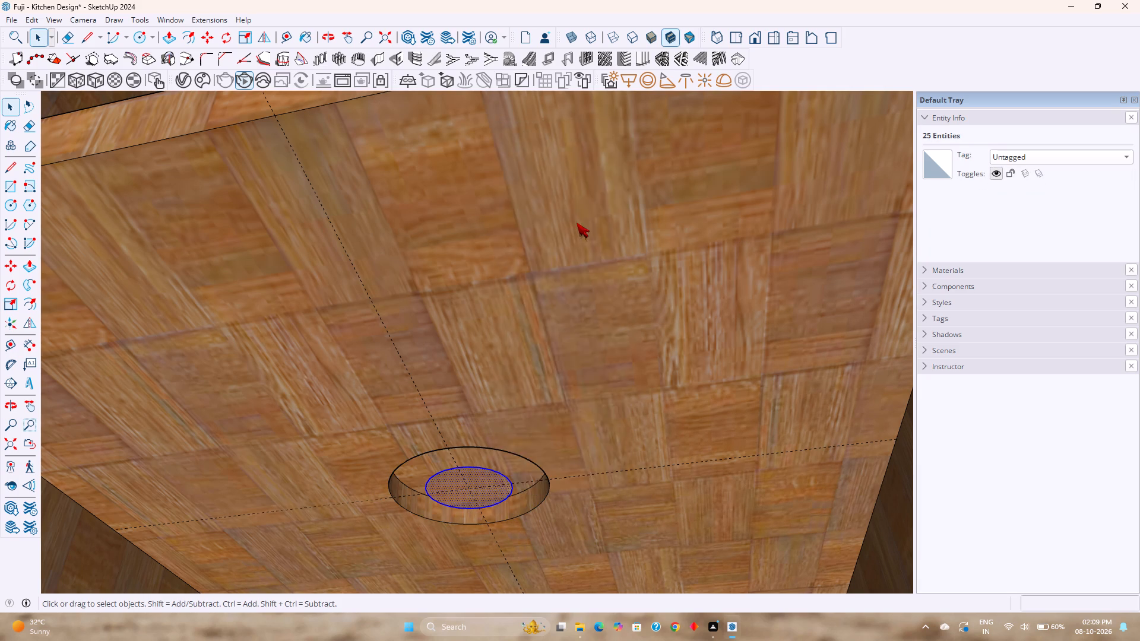
key("1")
key("0")
key("Return")
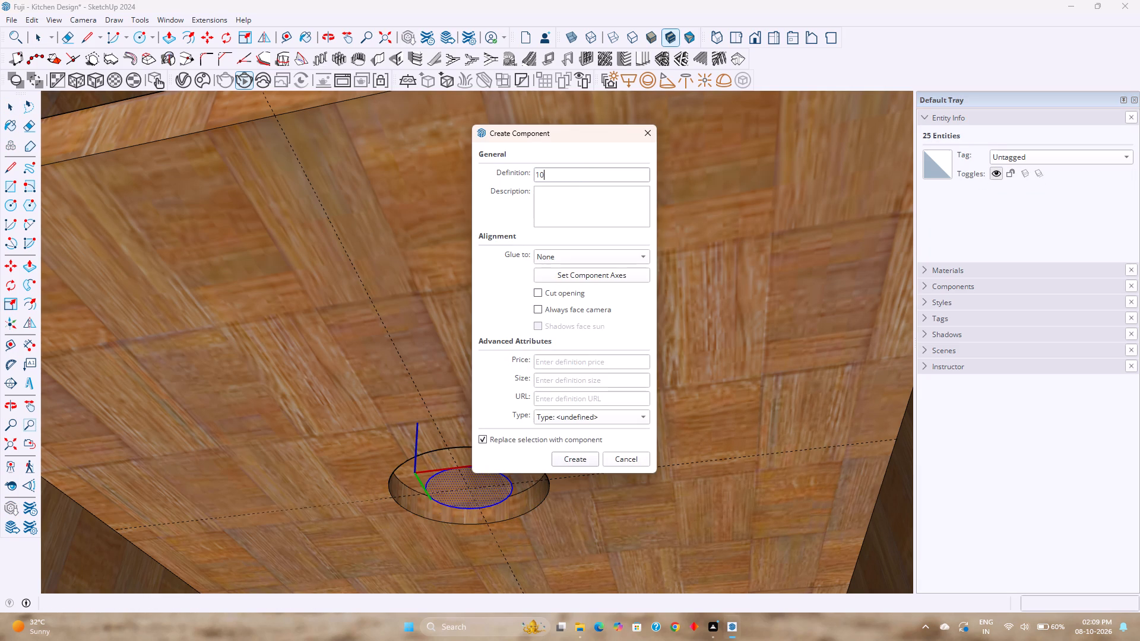
Inside component 10, set the circle's radius to 1.5" and its segments to 120.
double_click(490, 491)
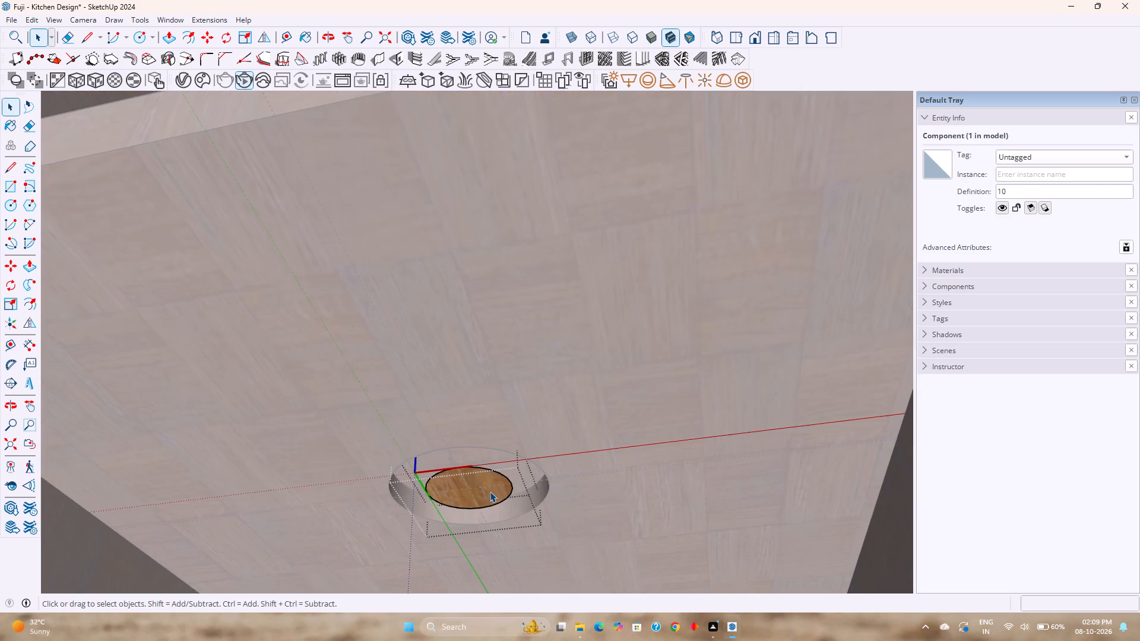
scroll(490, 491, "up", 2)
left_click(490, 491)
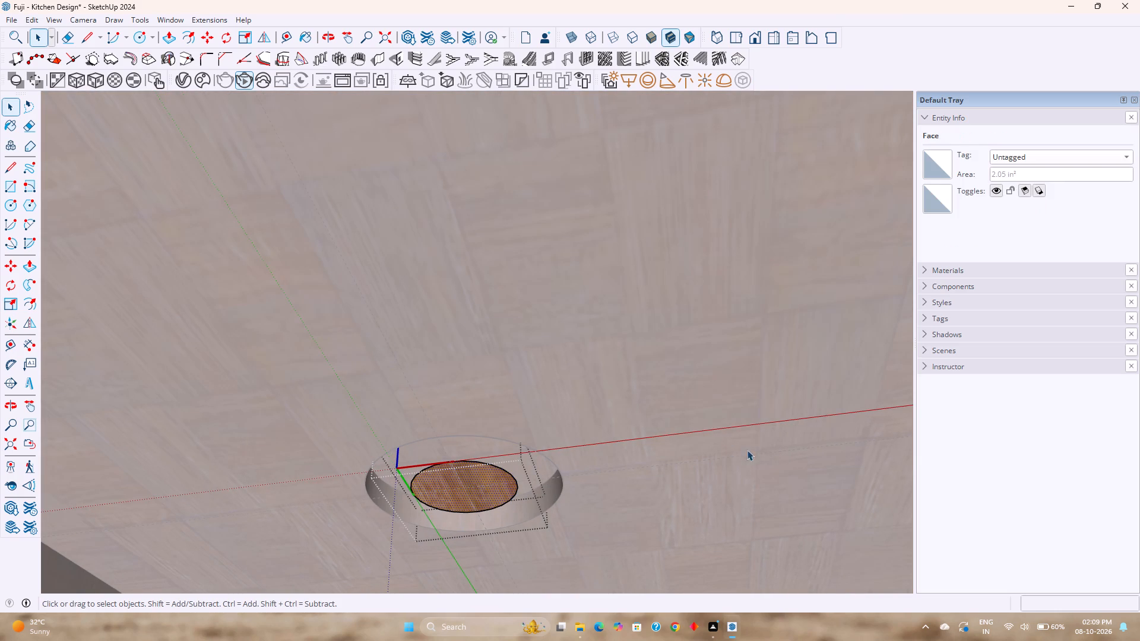
left_click(511, 474)
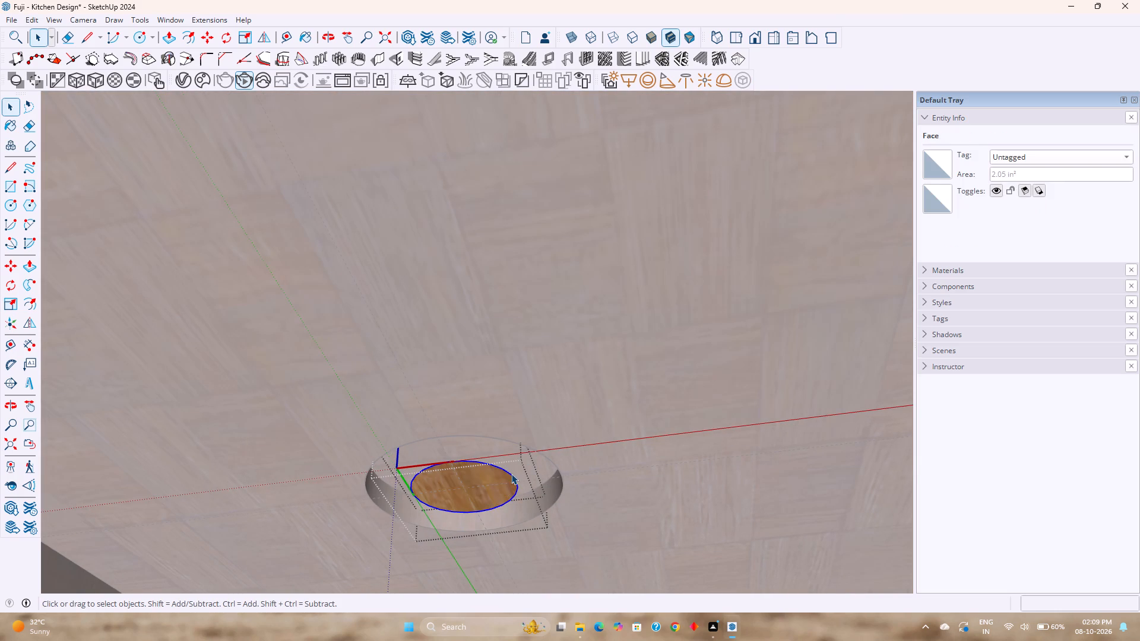
triple_click(1055, 170)
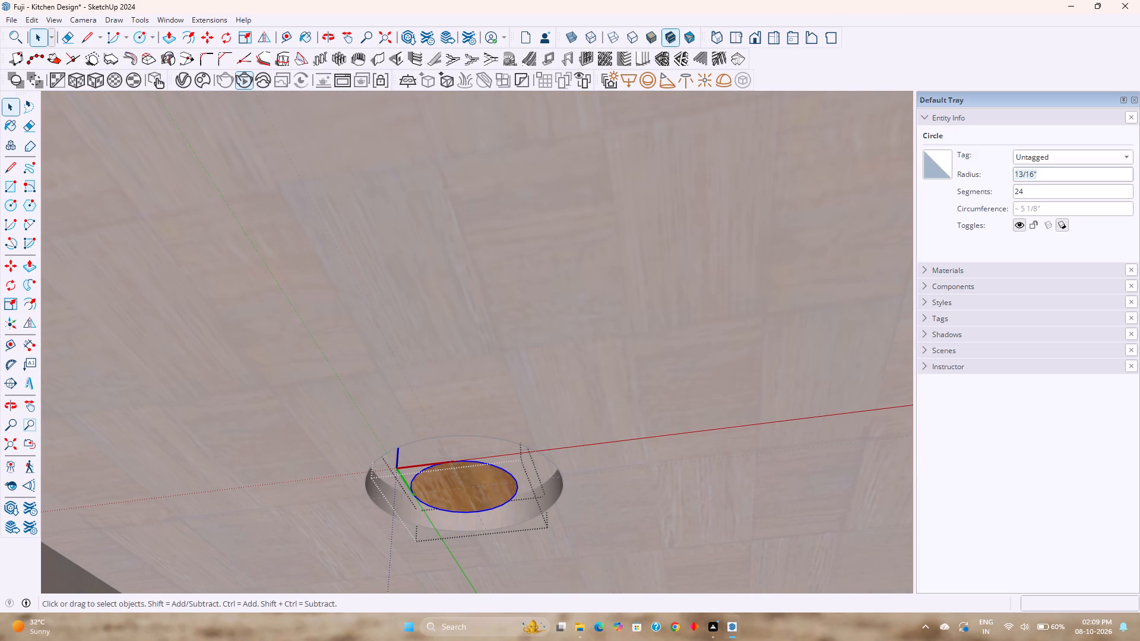
key("1")
key("period")
key("5")
key("Return")
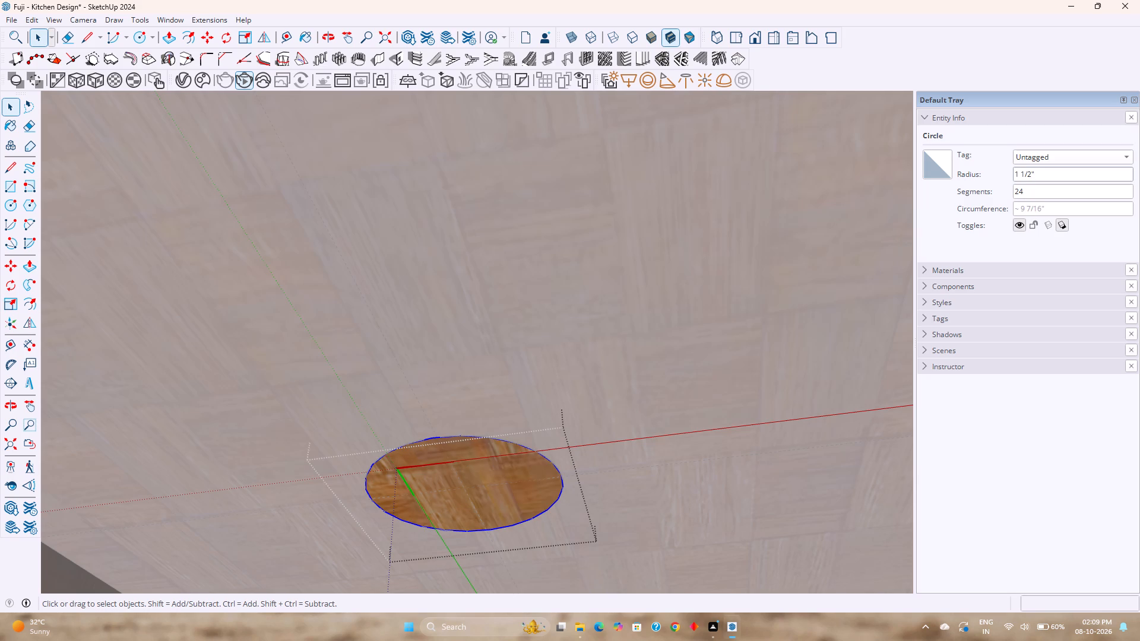
double_click(1027, 193)
type("120")
key("Return")
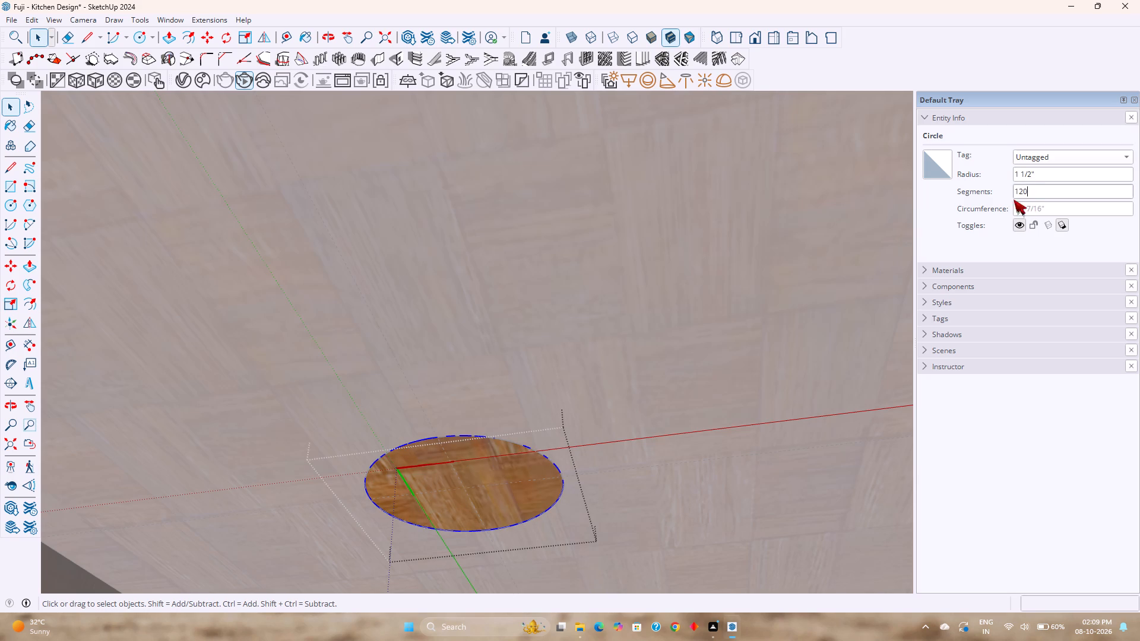
Paint the component's circular face white with Color M00 from the Colors collection and exit the component.
middle_click_drag(565, 506, 527, 425)
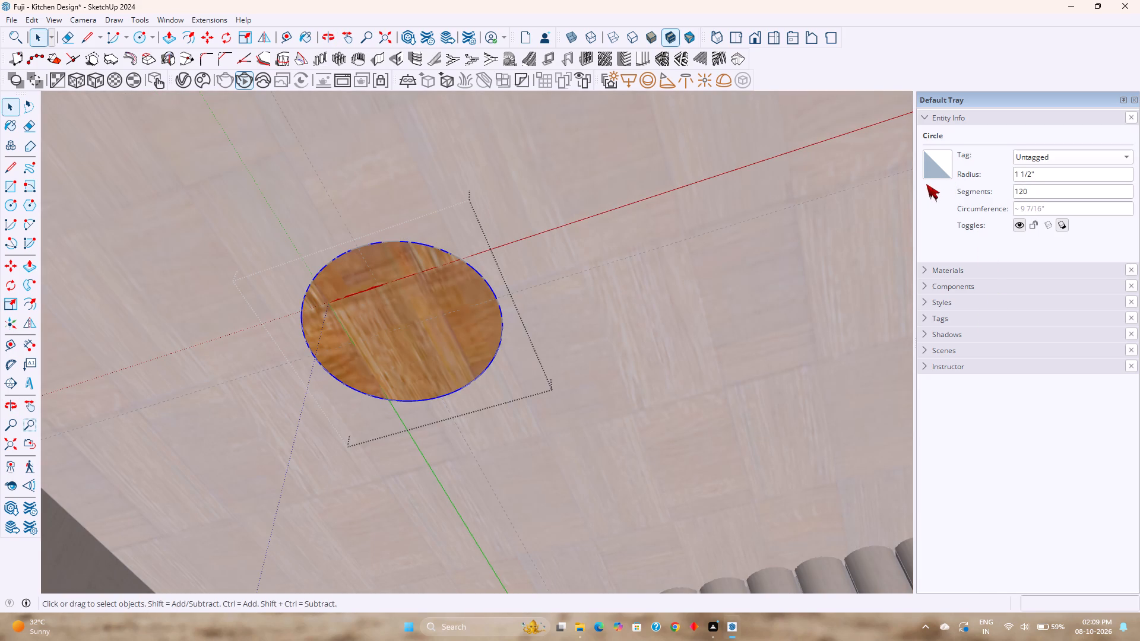
left_click(952, 271)
left_click(984, 358)
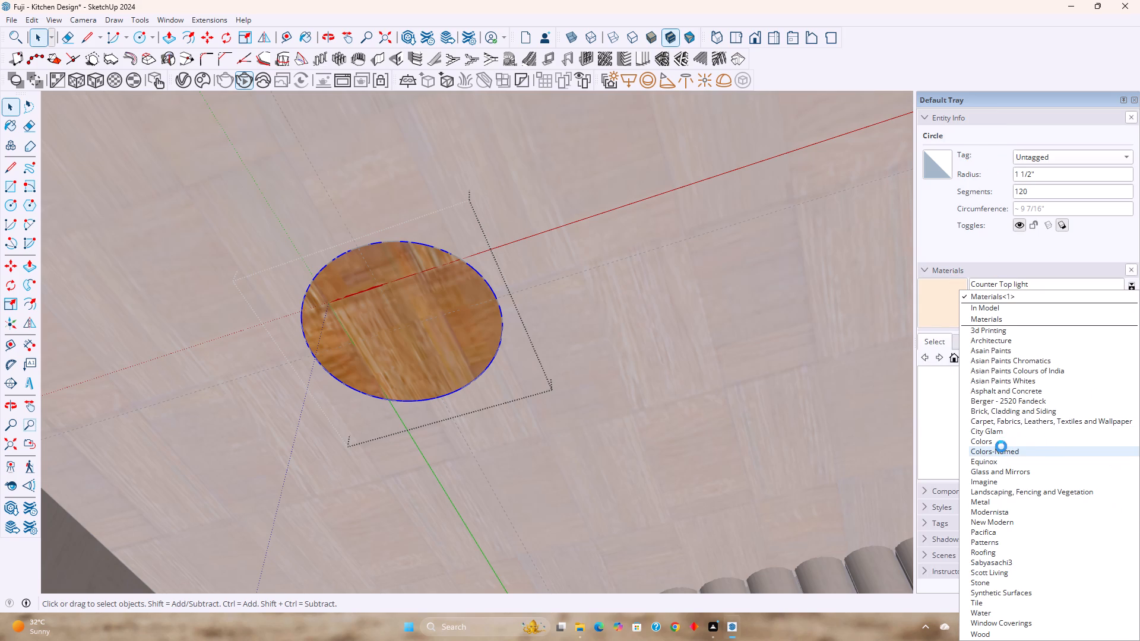
left_click(1000, 440)
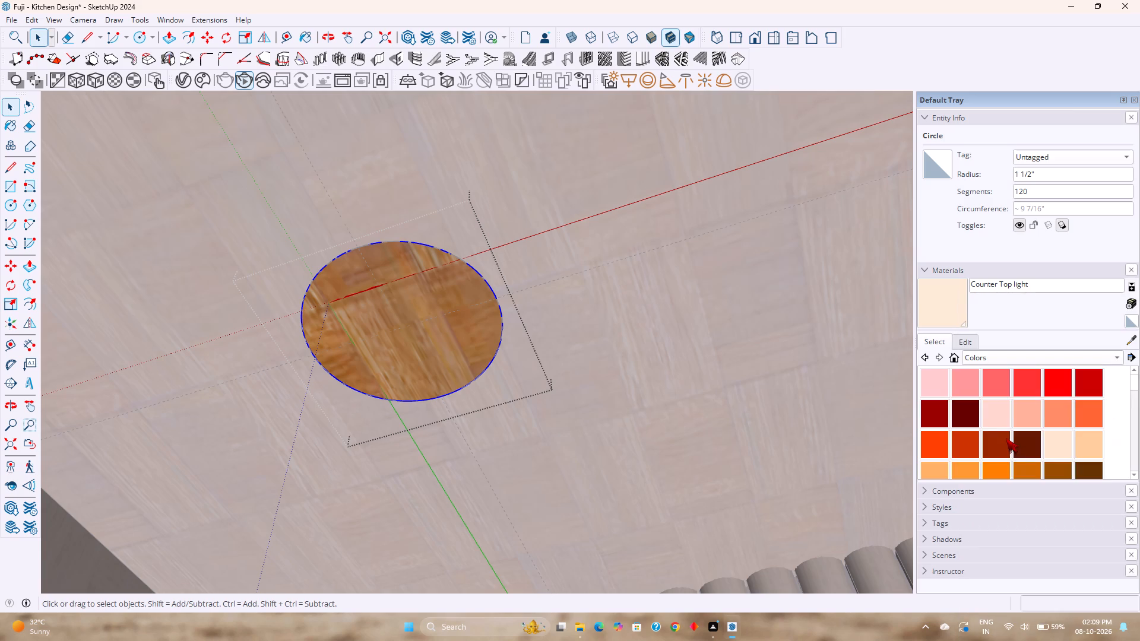
scroll(1006, 437, "down", 20)
scroll(1006, 437, "down", 3)
scroll(1012, 413, "up", 2)
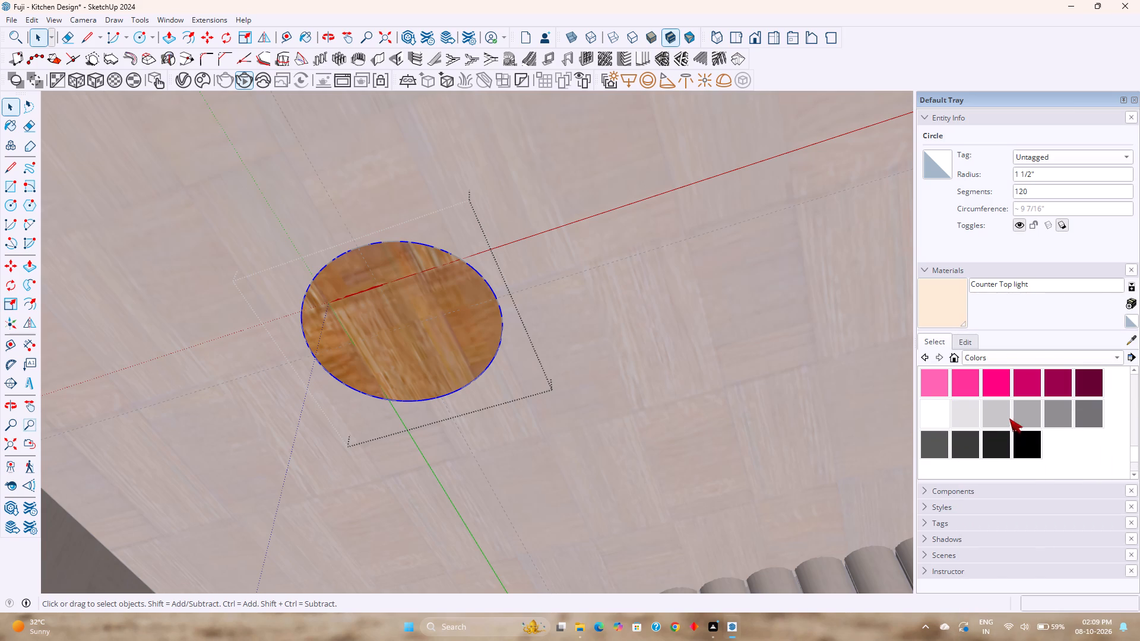
left_click(937, 422)
left_click(452, 369)
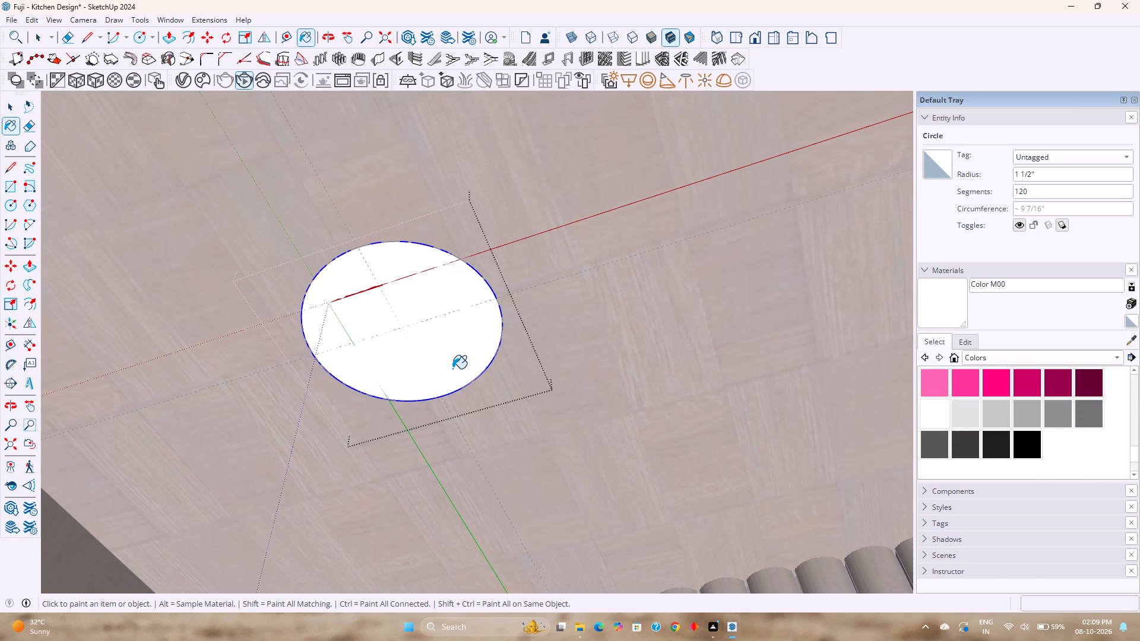
key("space")
key("Escape")
key("space")
key("Escape")
scroll(449, 374, "down", 11)
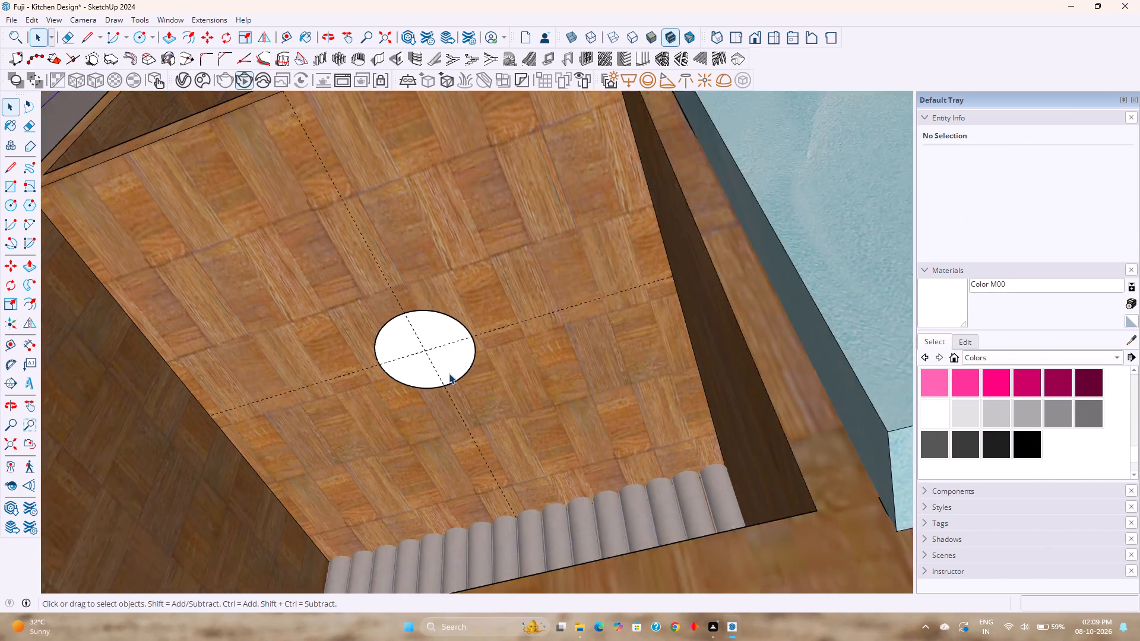
Copy component 10 from the middle niche up about 1' 4 5/16" into the recess in the top niche's ceiling.
left_click(454, 370)
scroll(454, 370, "down", 1)
middle_click_drag(455, 374, 460, 422)
triple_click(458, 433)
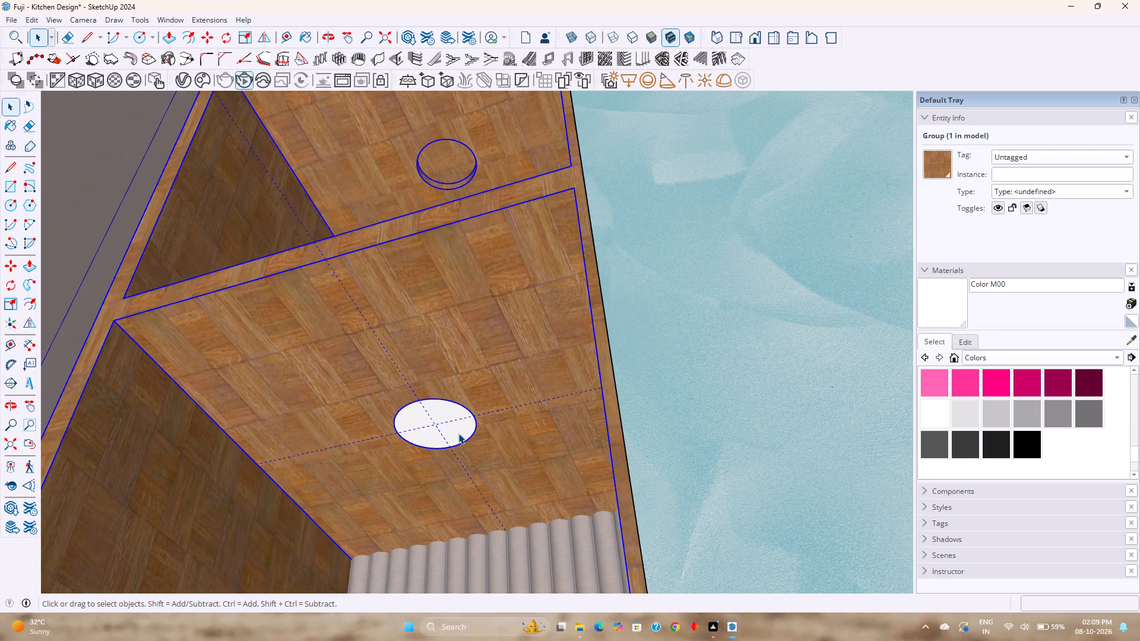
key("m")
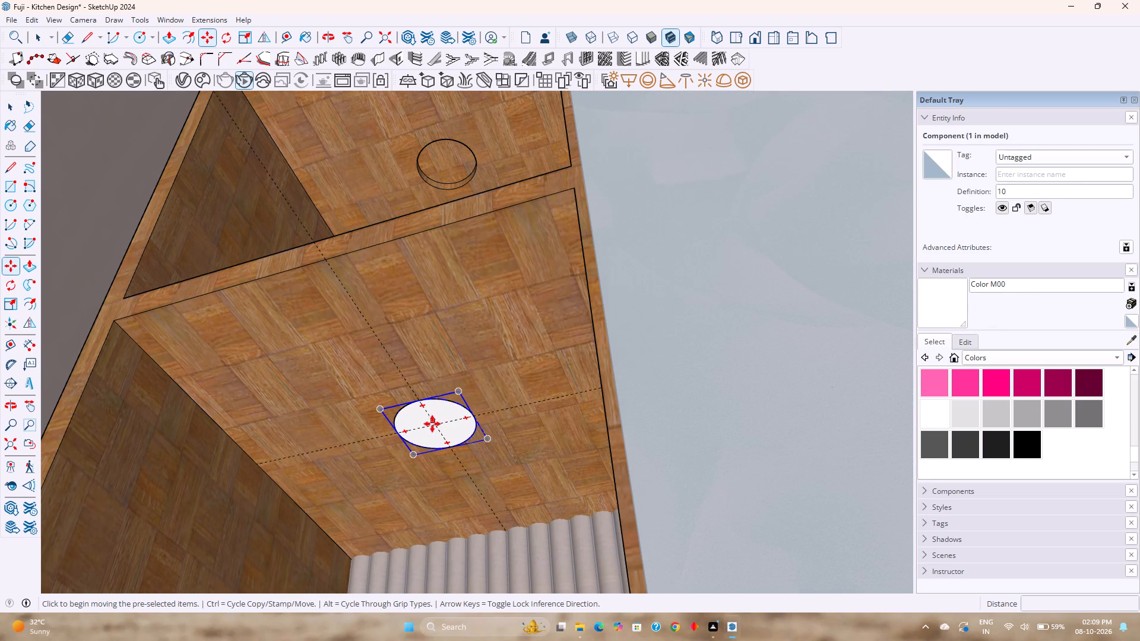
scroll(438, 424, "down", 7)
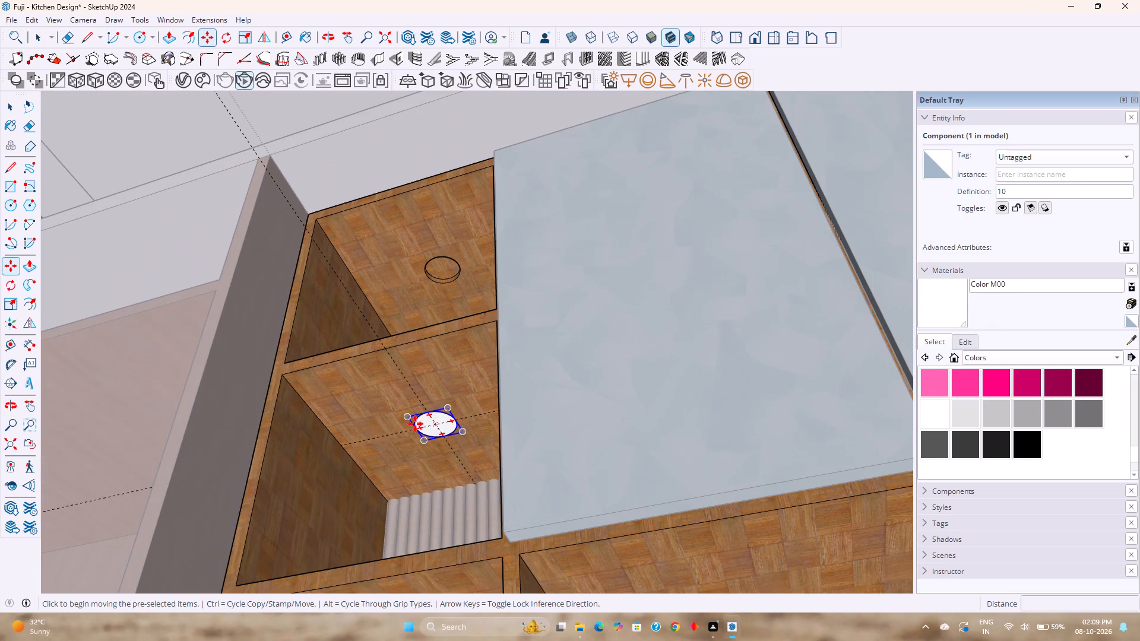
left_click(283, 376)
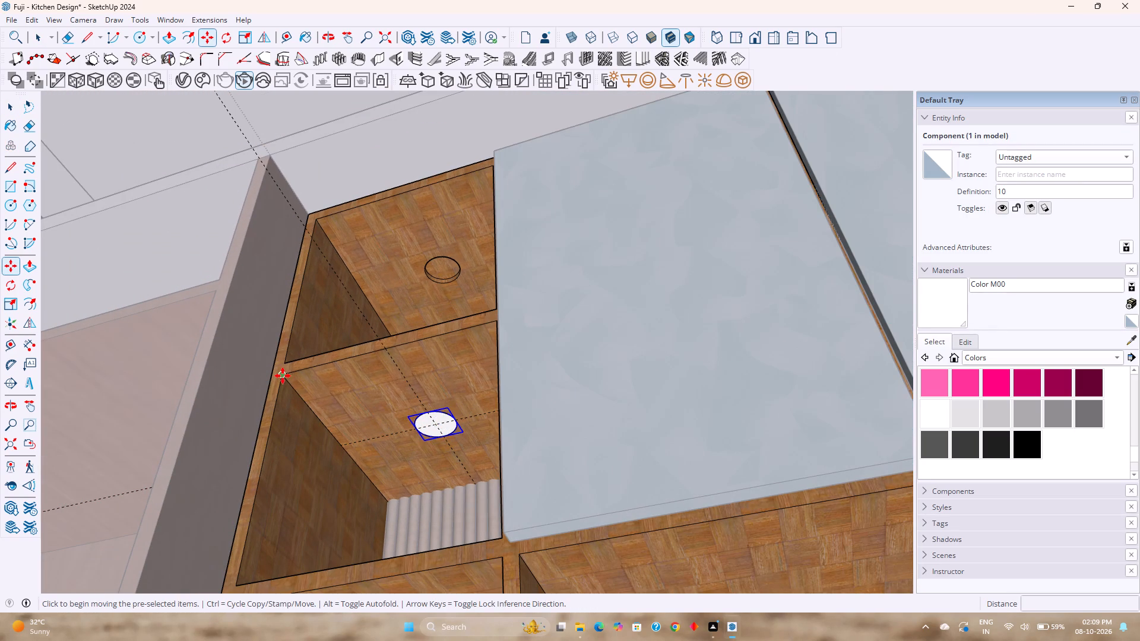
left_click(312, 221)
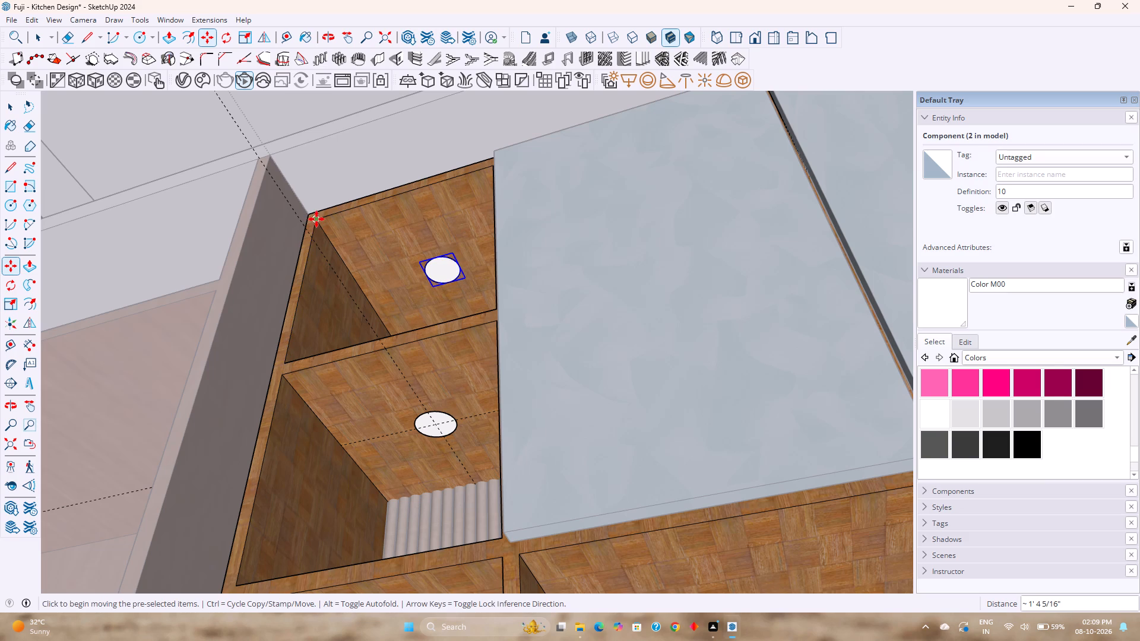
Copy component 10 from the top niche down about 2' 8 1/8" into the recess in the bottom niche's ceiling.
left_click(316, 219)
scroll(313, 271, "down", 4)
middle_click_drag(321, 280, 369, 177, "shift")
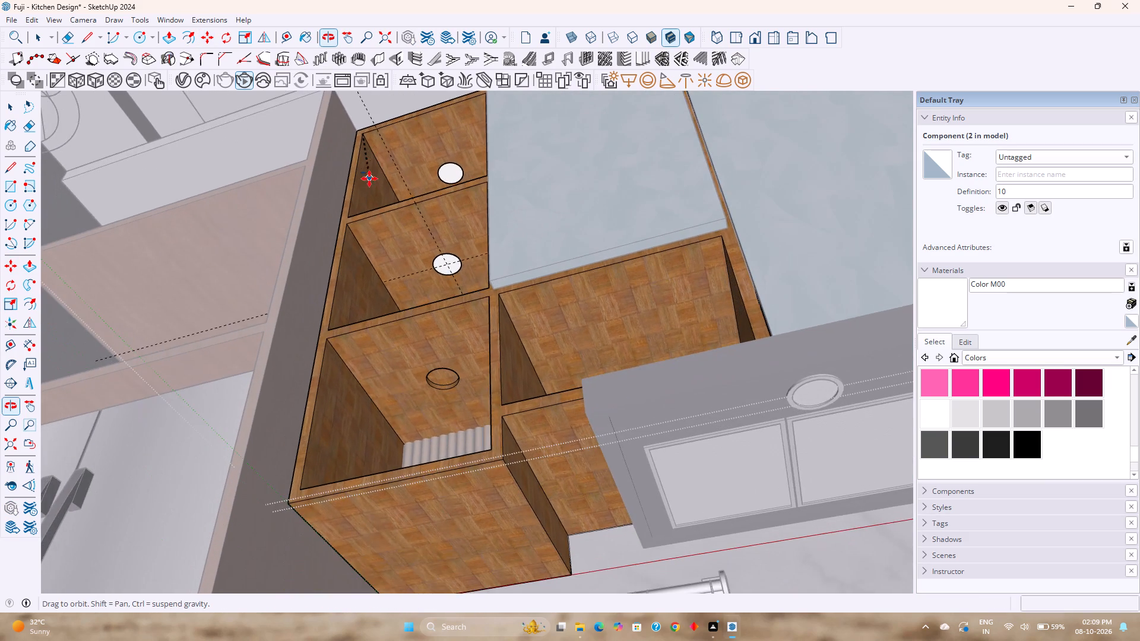
scroll(372, 252, "down", 1)
middle_click_drag(373, 275, 378, 353)
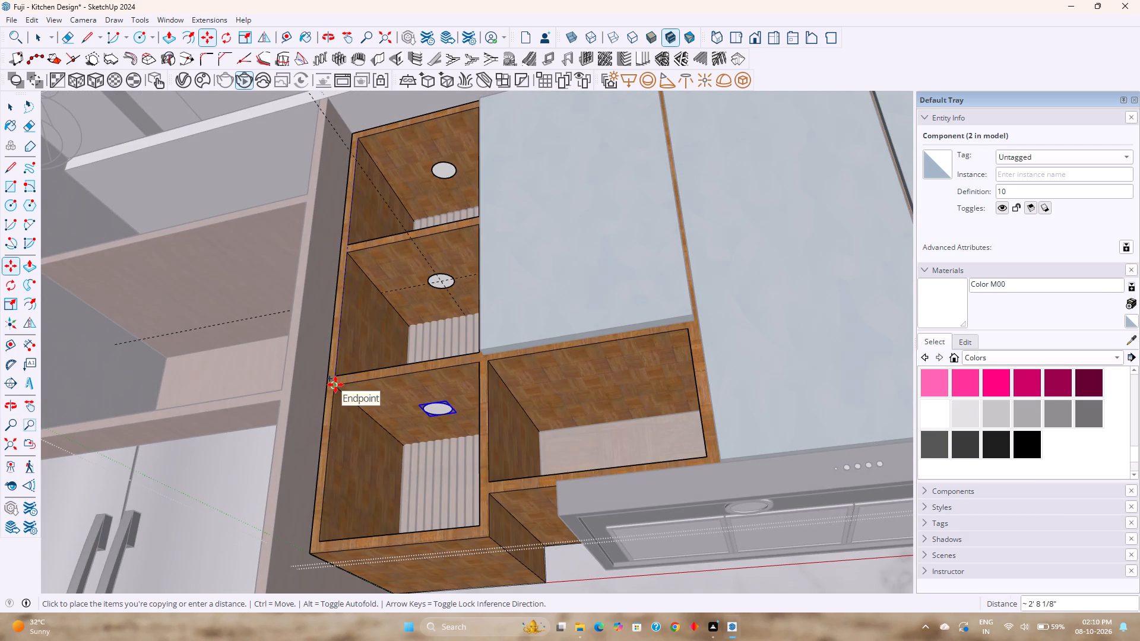
left_click(335, 385)
key("space")
key("space")
Select all instances of component 10 and copy them together into the matching recesses of the niche column on the cabinets' right-hand side.
middle_click_drag(421, 255, 445, 309)
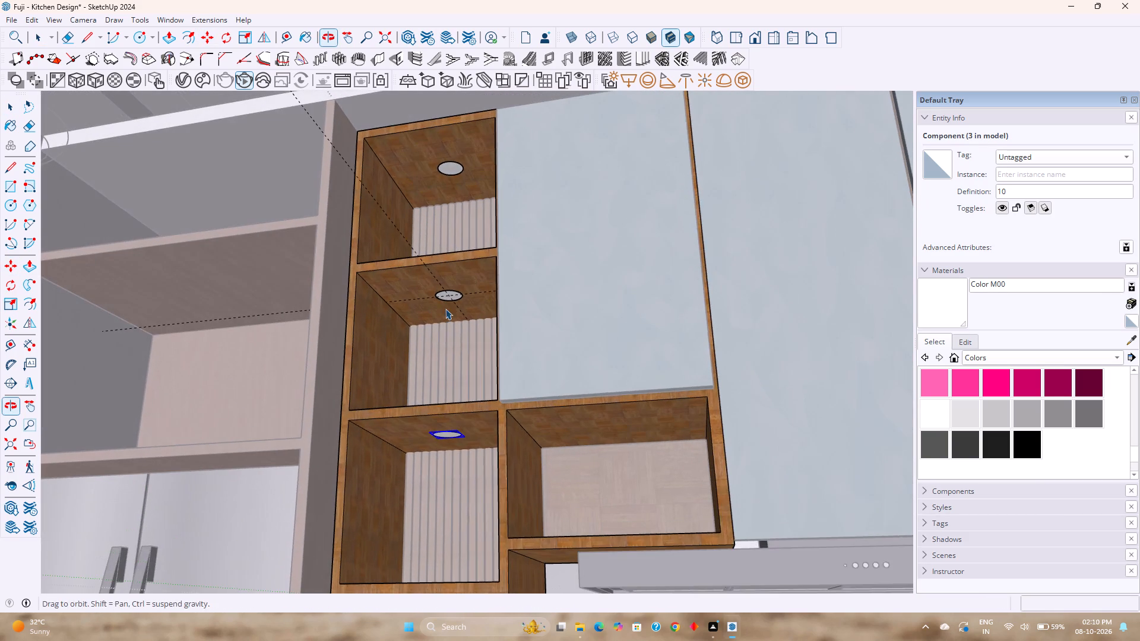
scroll(465, 430, "up", 9)
middle_click_drag(416, 424, 369, 335)
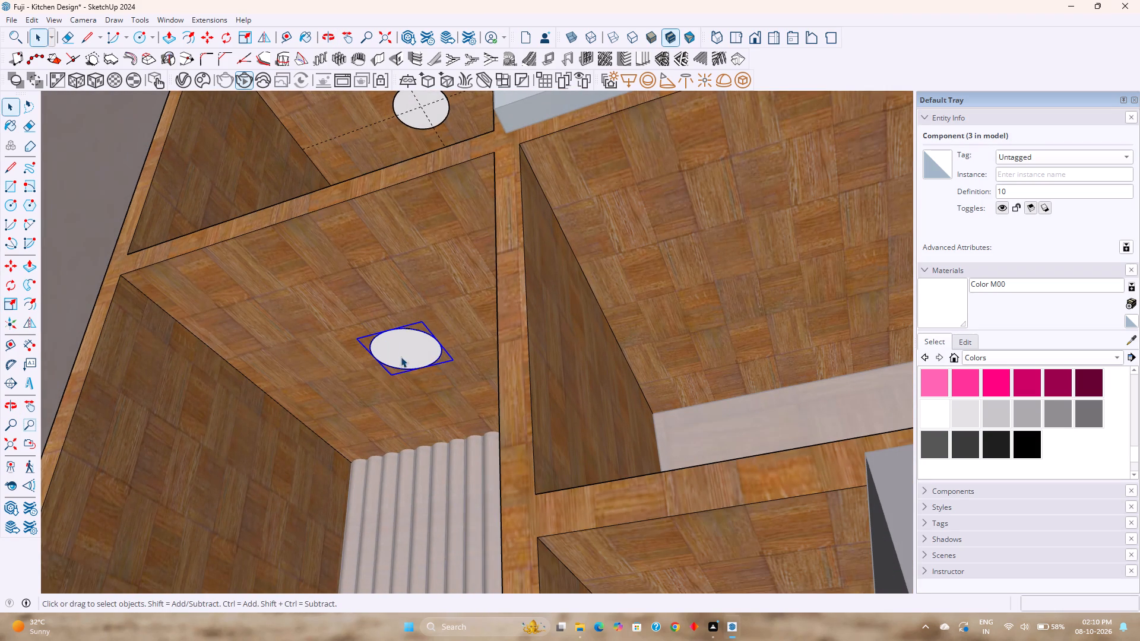
right_click(401, 357)
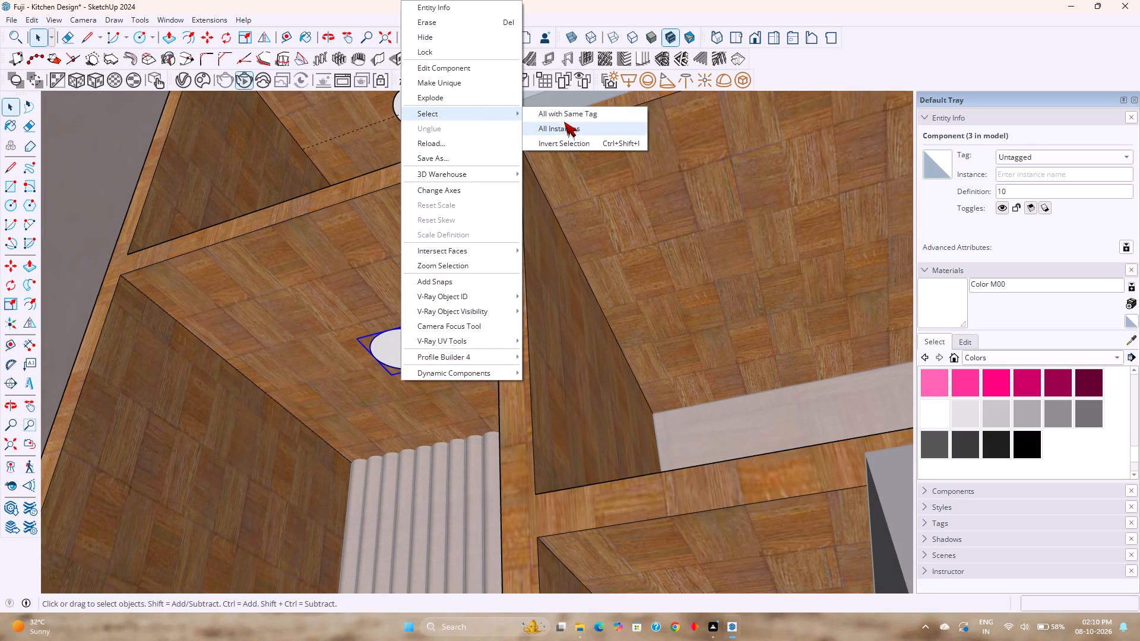
left_click(568, 124)
scroll(432, 249, "down", 5)
middle_click_drag(433, 256, 468, 365)
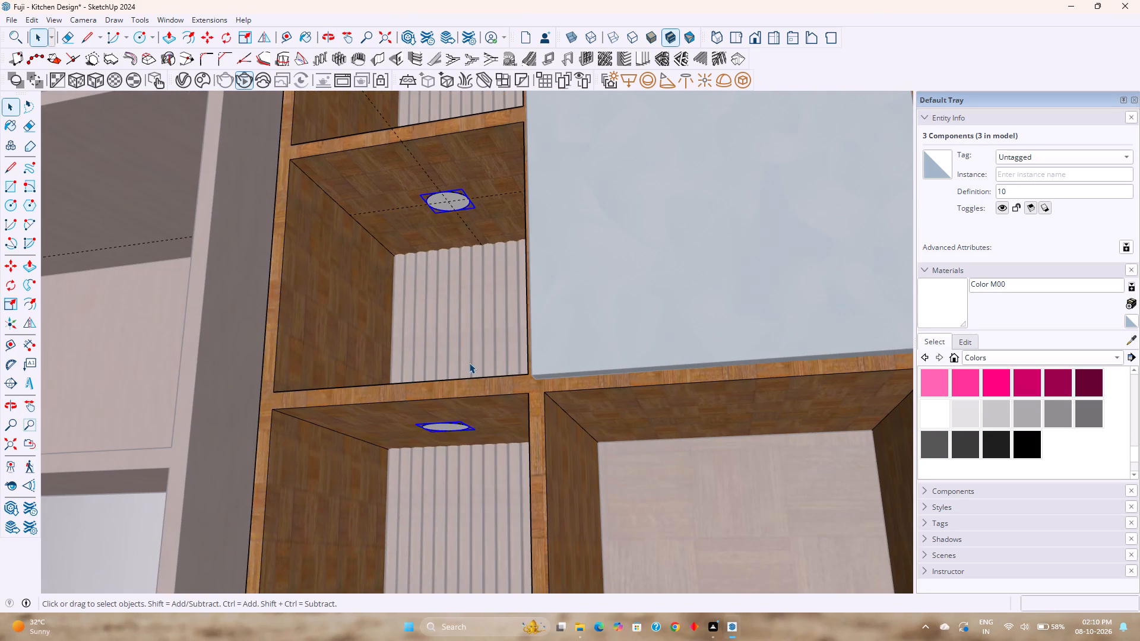
key("m")
left_click(270, 408)
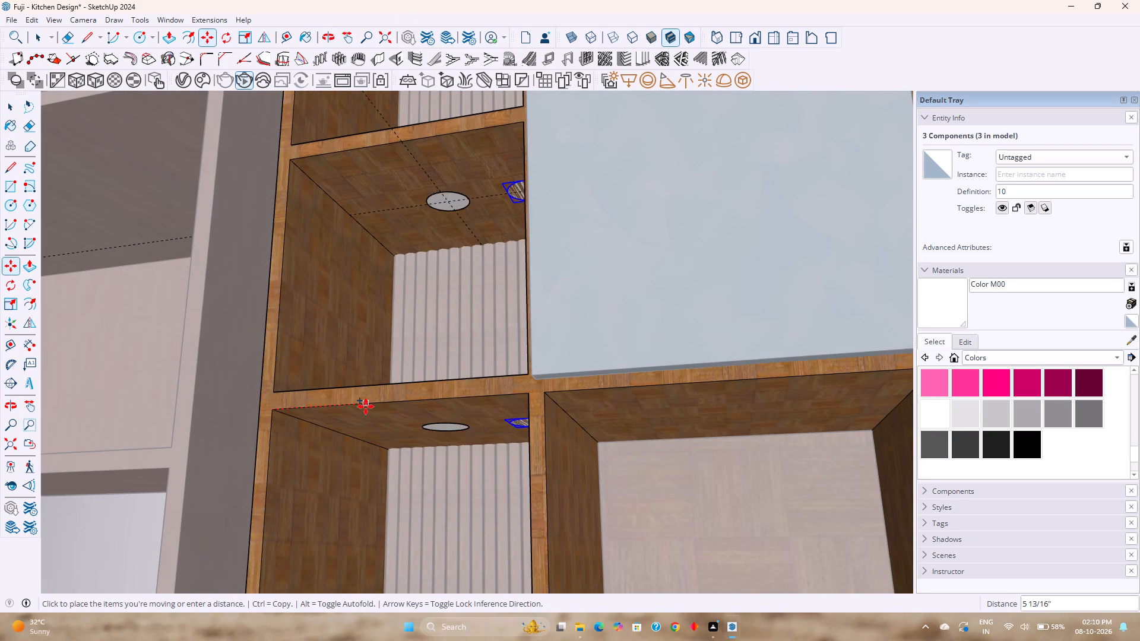
scroll(364, 407, "down", 6)
middle_click_drag(438, 403, 112, 391, "shift")
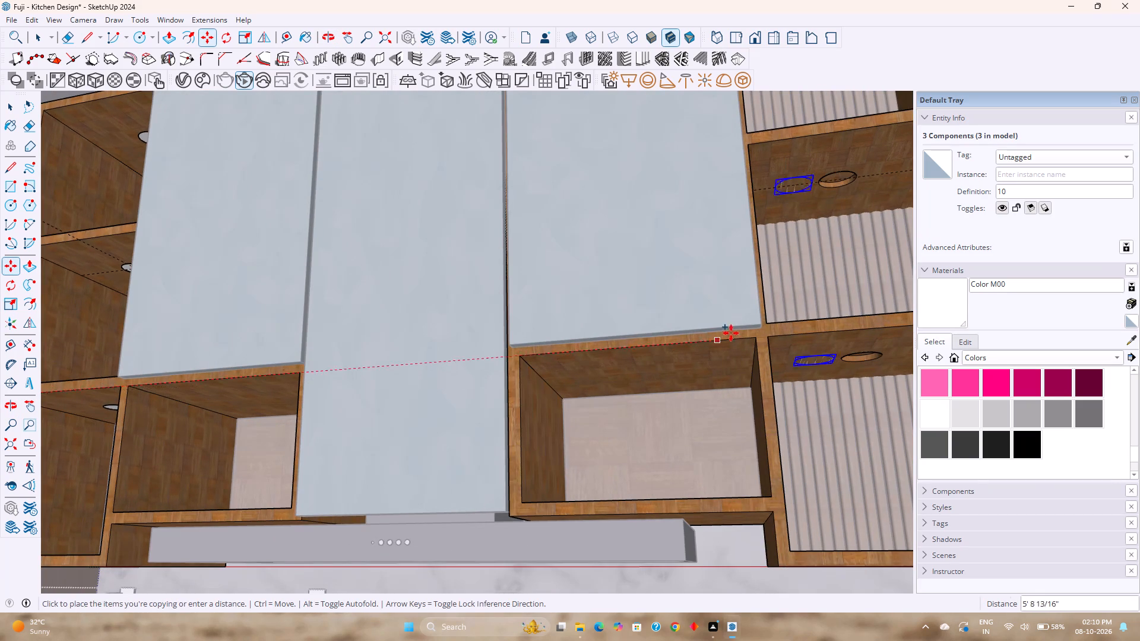
left_click(770, 337)
middle_click_drag(785, 348, 733, 340)
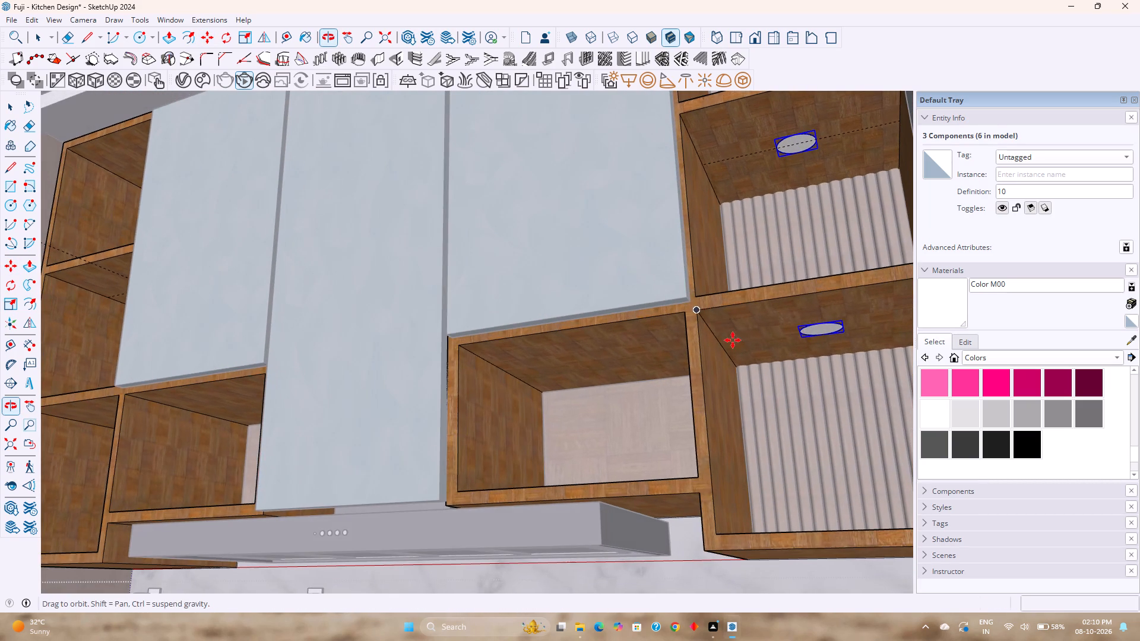
key("space")
Inside component 10, offset the white circular face's edge inward by about 7/16" to form an outer ring.
scroll(866, 320, "up", 8)
middle_click_drag(815, 338, 790, 306)
middle_click_drag(790, 303, 693, 363, "shift")
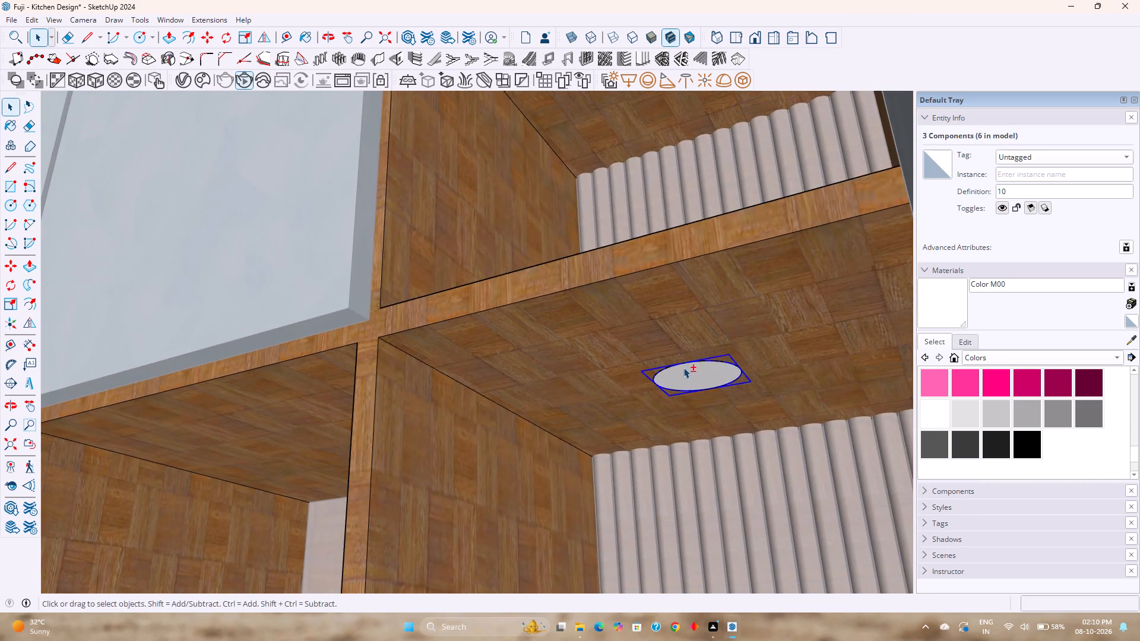
middle_click_drag(683, 367, 700, 325)
double_click(739, 299)
scroll(742, 296, "up", 3, "shift")
middle_click_drag(742, 296, 631, 360, "shift")
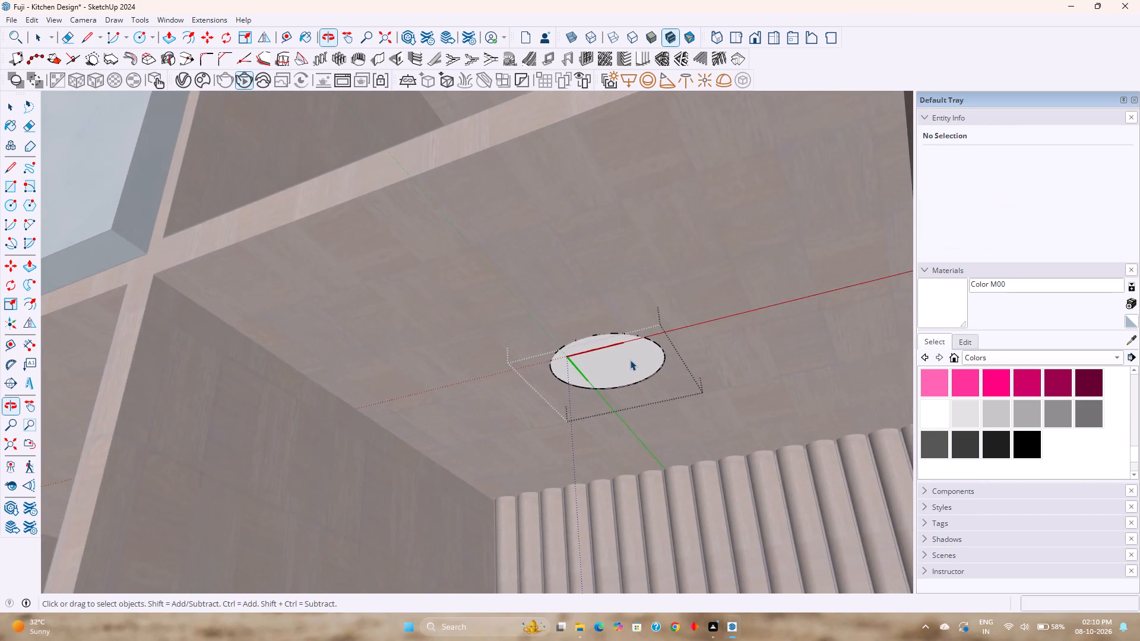
middle_click_drag(630, 360, 619, 318)
left_click(190, 40)
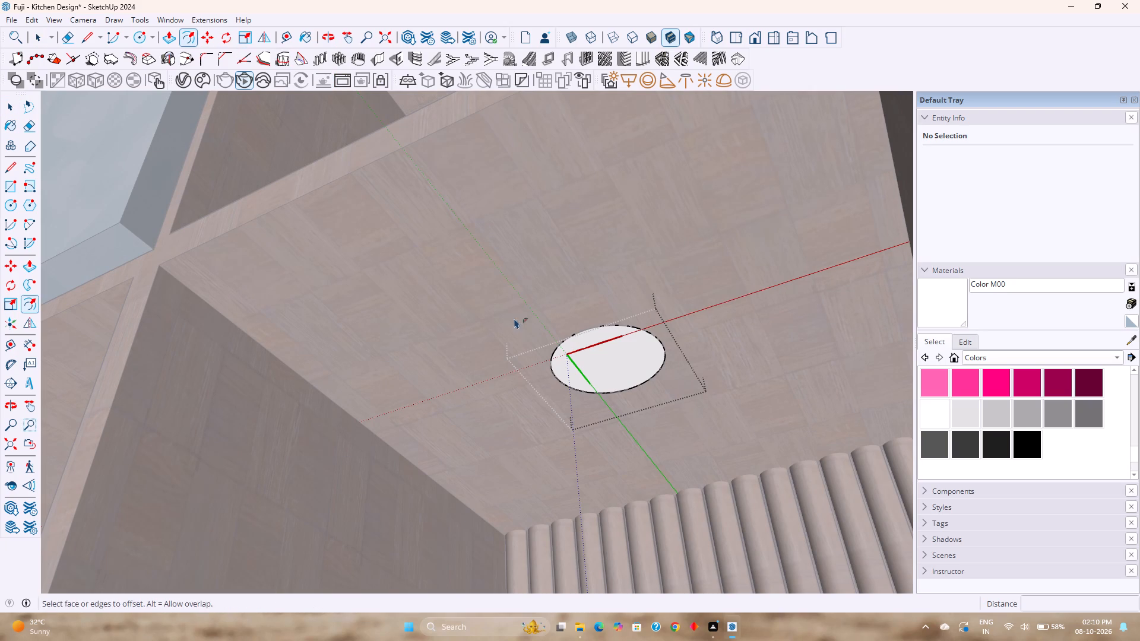
left_click(600, 347)
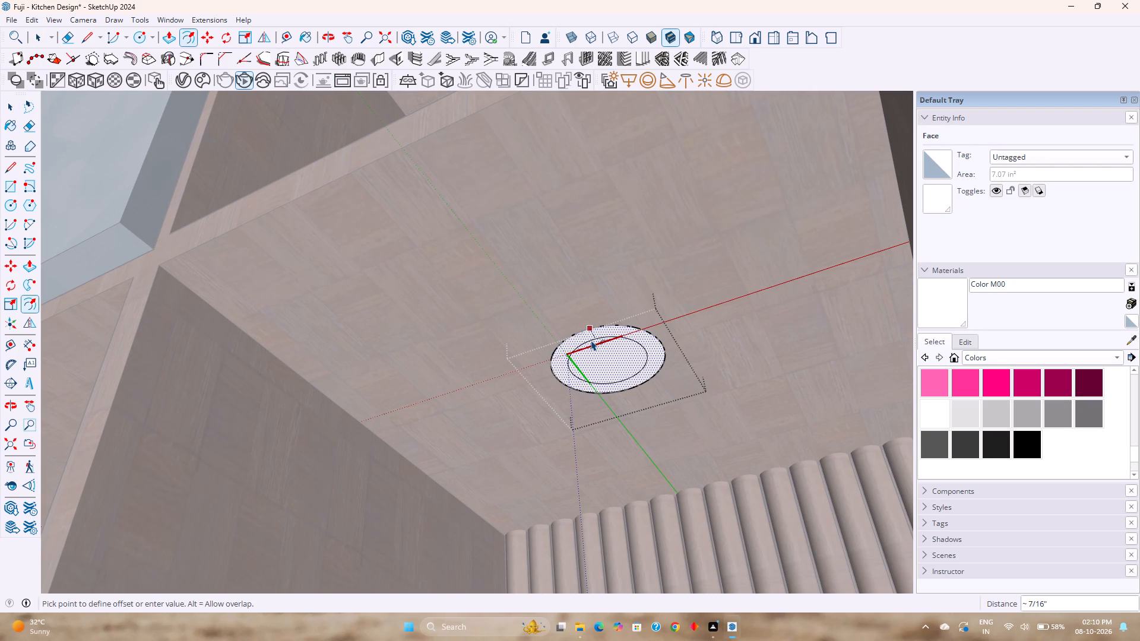
scroll(591, 340, "up", 6)
middle_click_drag(591, 340, 575, 249)
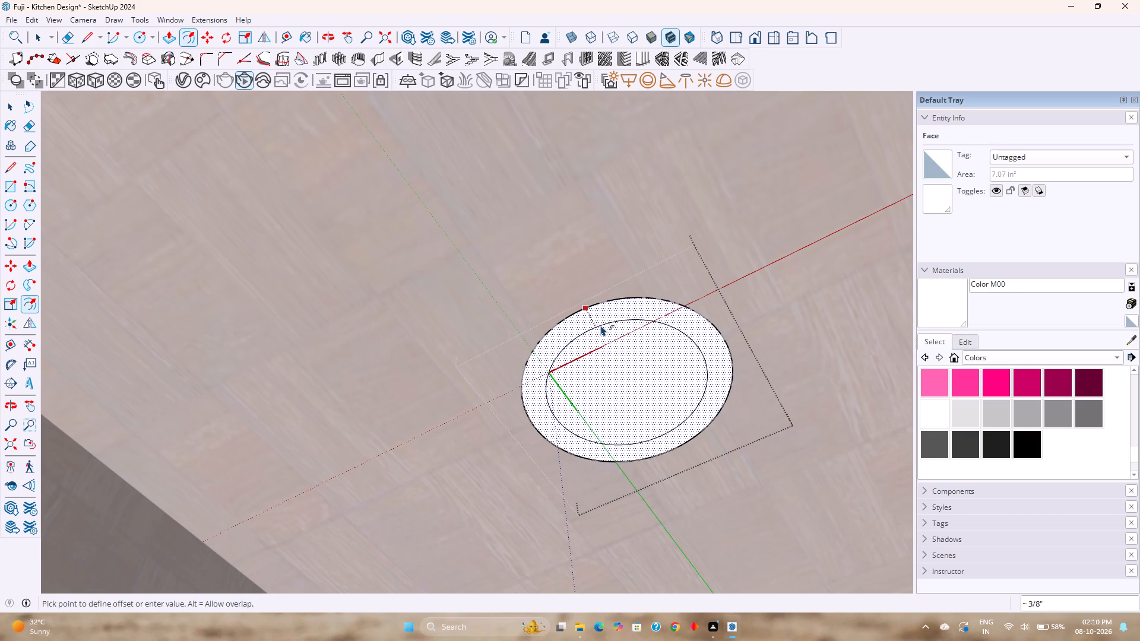
left_click(602, 330)
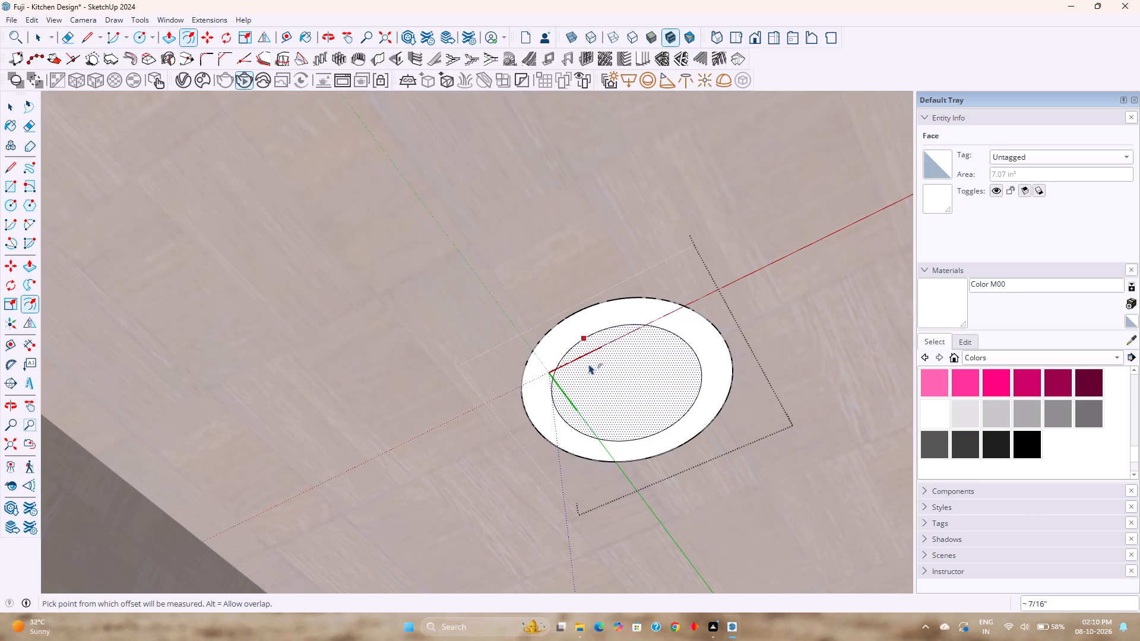
Pull component 10's outer ring down 1/16" and push its inner circular face up 1/16".
key("p")
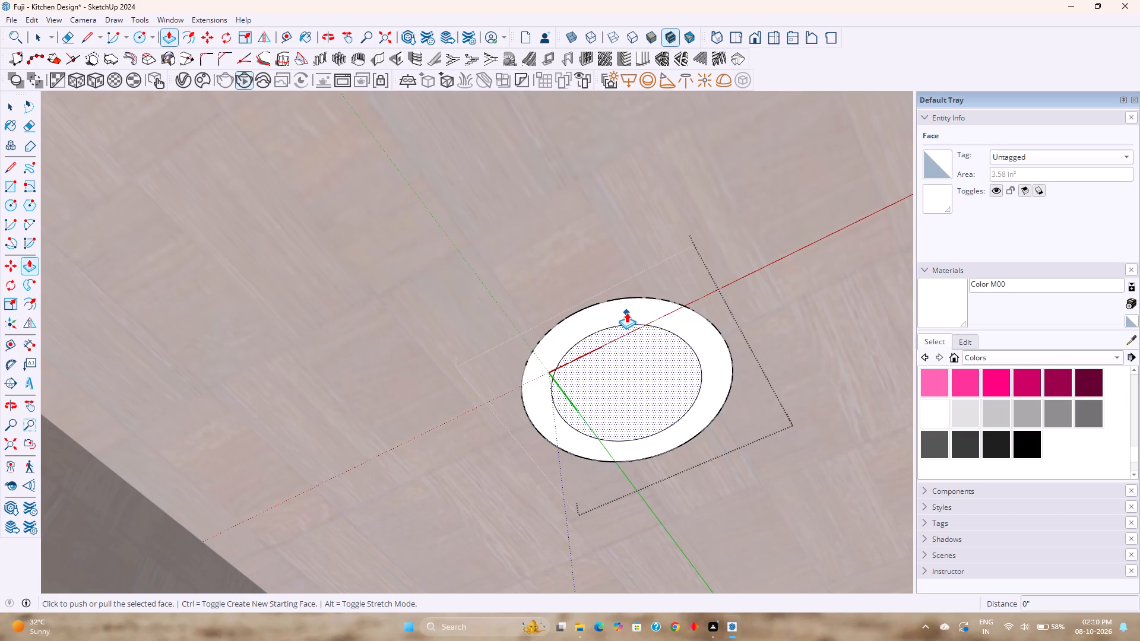
key("Escape")
left_click(636, 308)
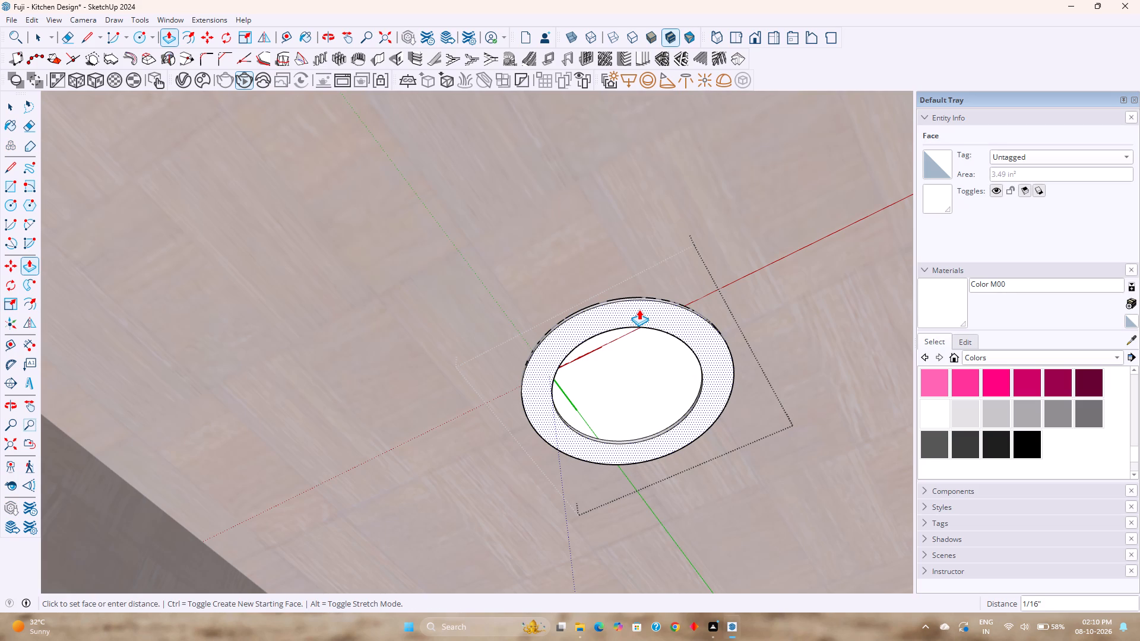
left_click(639, 309)
left_click(631, 368)
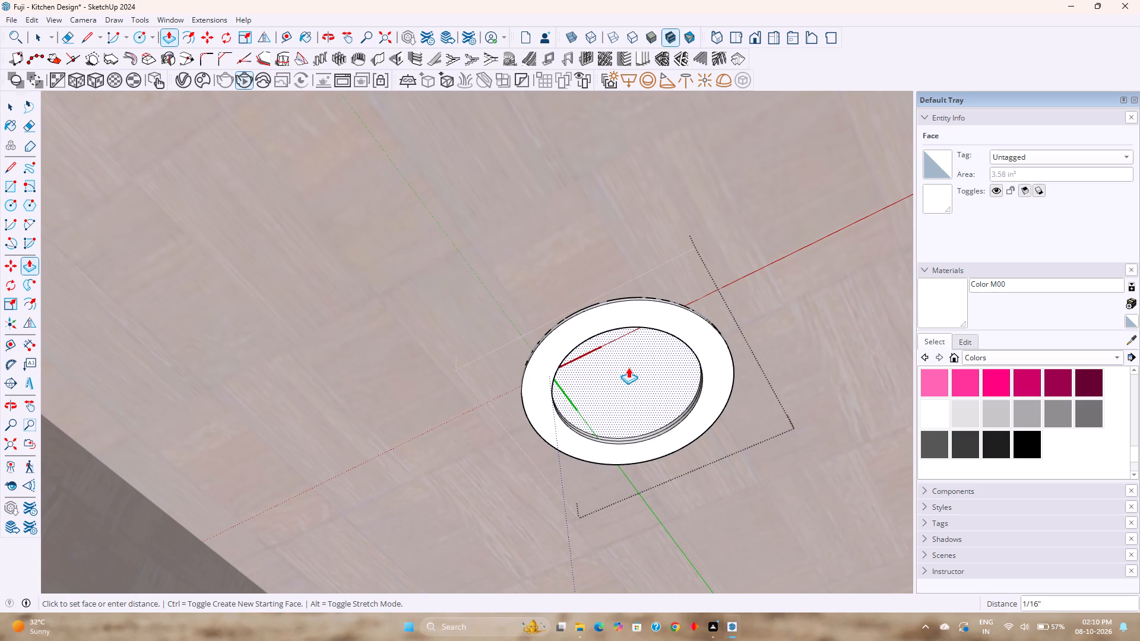
left_click(628, 367)
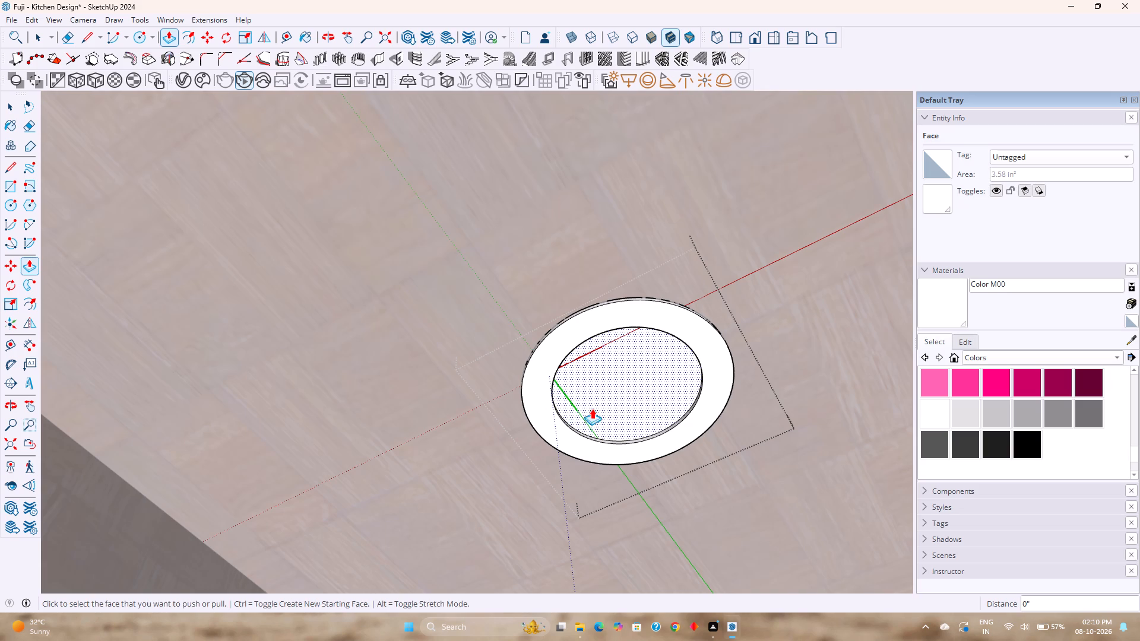
key("space")
key("Escape")
Inside component 10, place a V-Ray spot light at the centre of the recessed inner circular face.
middle_click_drag(620, 389, 604, 467)
scroll(643, 408, "up", 2)
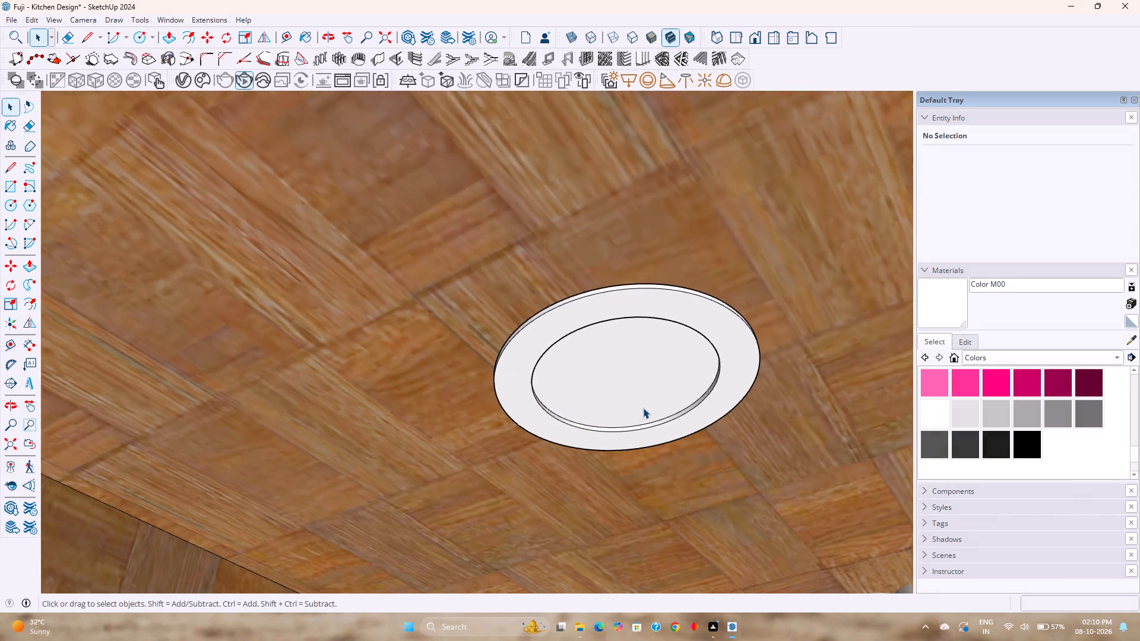
scroll(643, 408, "up", 1)
middle_click_drag(643, 408, 596, 462)
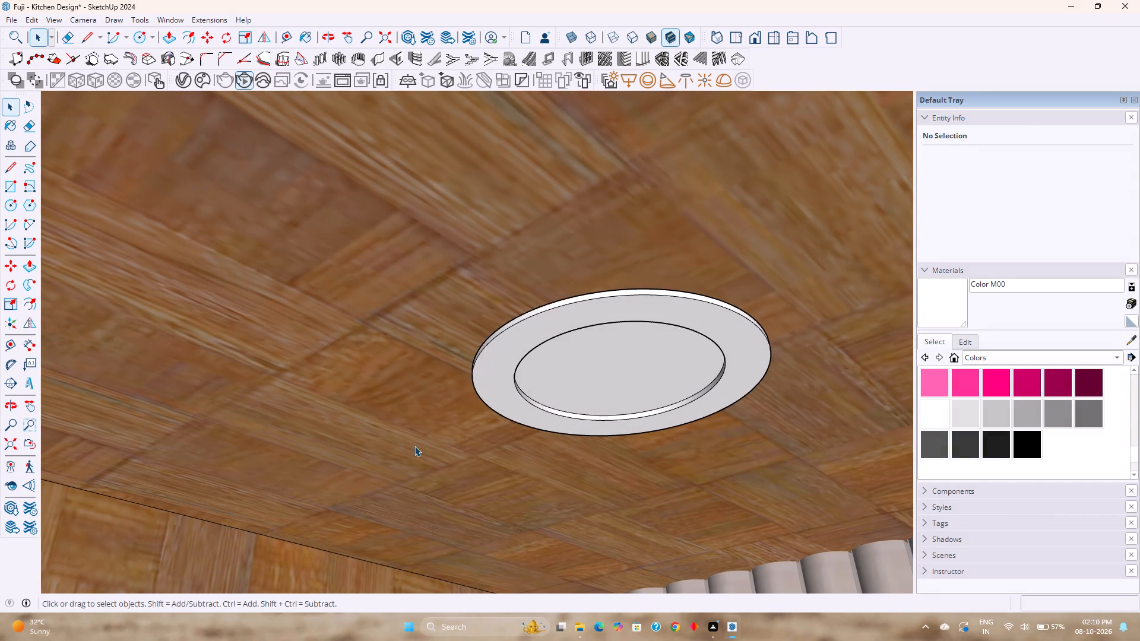
double_click(599, 349)
scroll(599, 355, "up", 1)
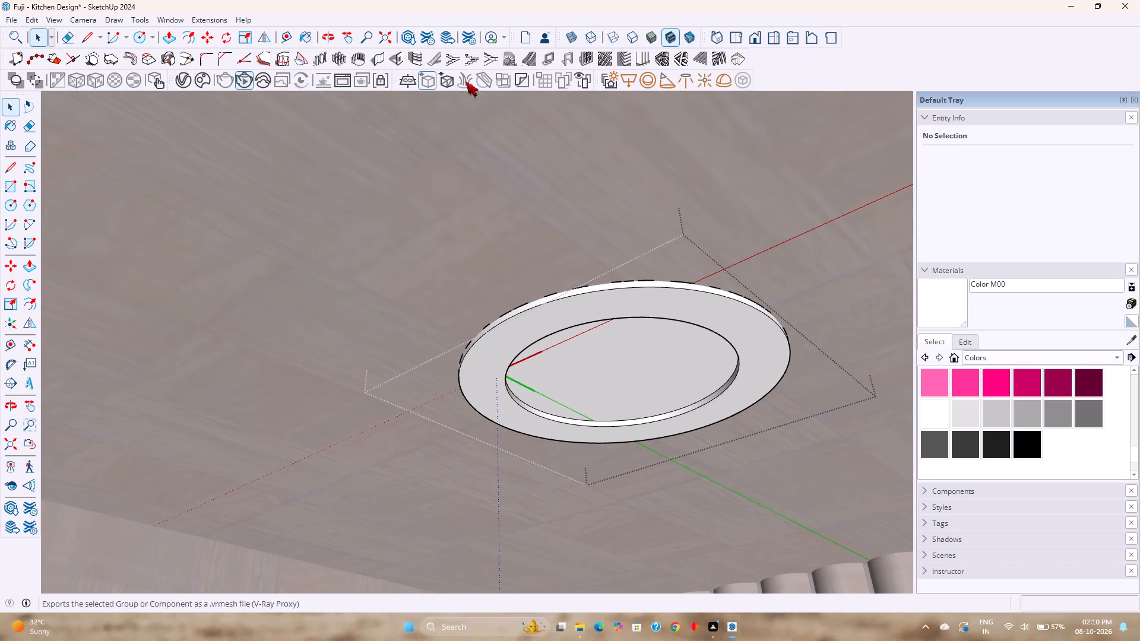
left_click(667, 80)
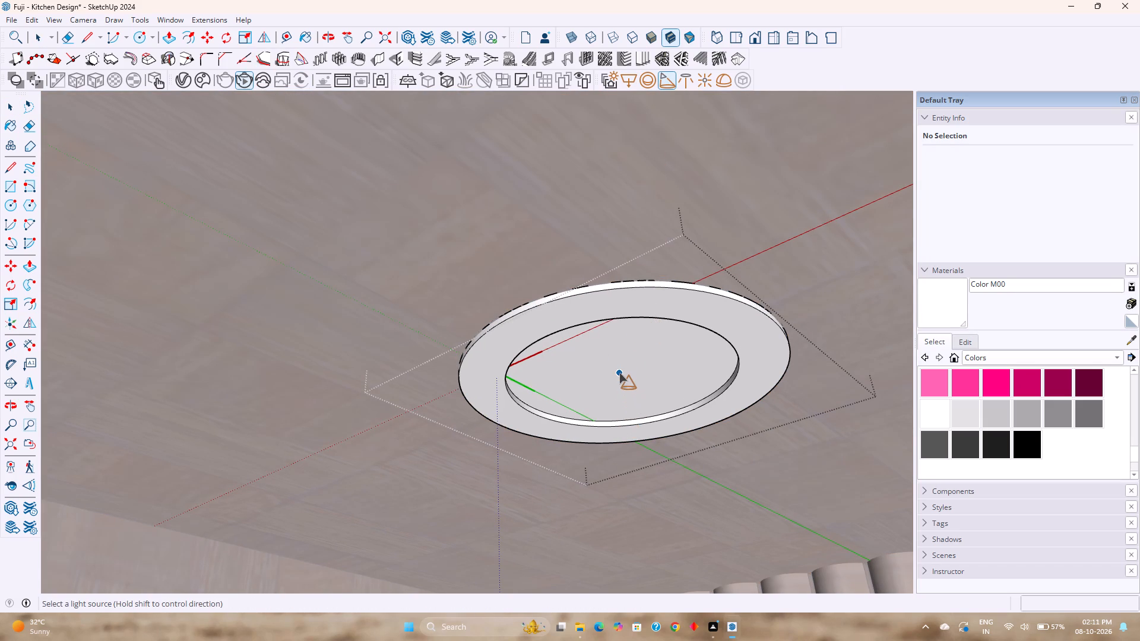
left_click(619, 372)
Examine the spot lights in both niche columns from the front of the kitchen, leaving component 10's editing context.
scroll(618, 412, "down", 12)
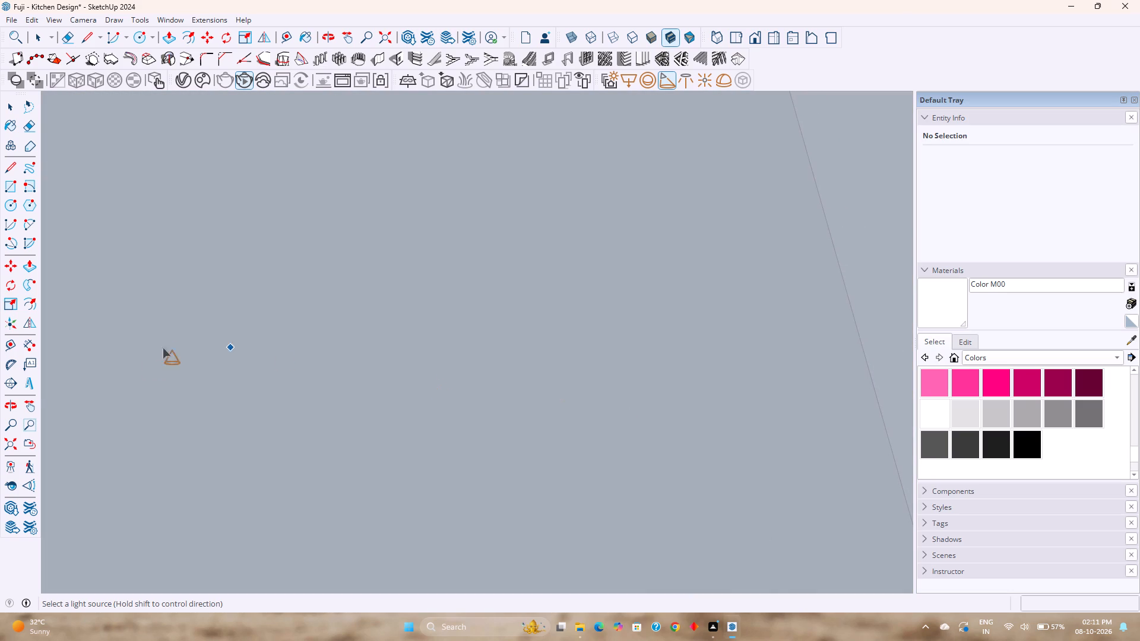
left_click(11, 446)
middle_click_drag(569, 329, 706, 430)
scroll(685, 395, "up", 10)
middle_click_drag(690, 385, 714, 413)
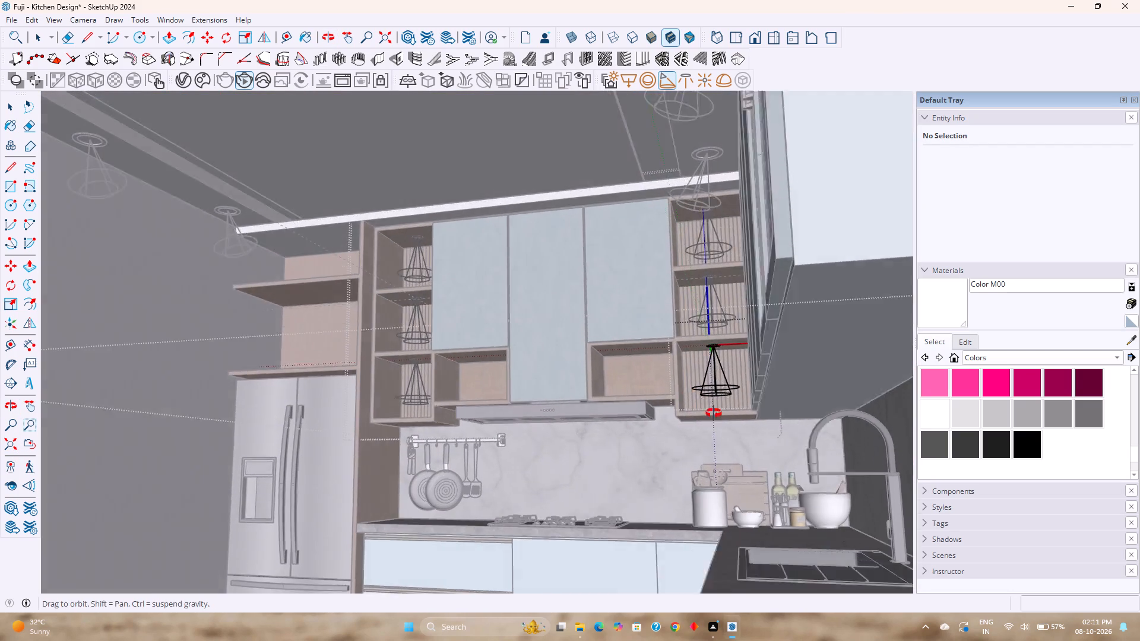
middle_click_drag(714, 413, 769, 431)
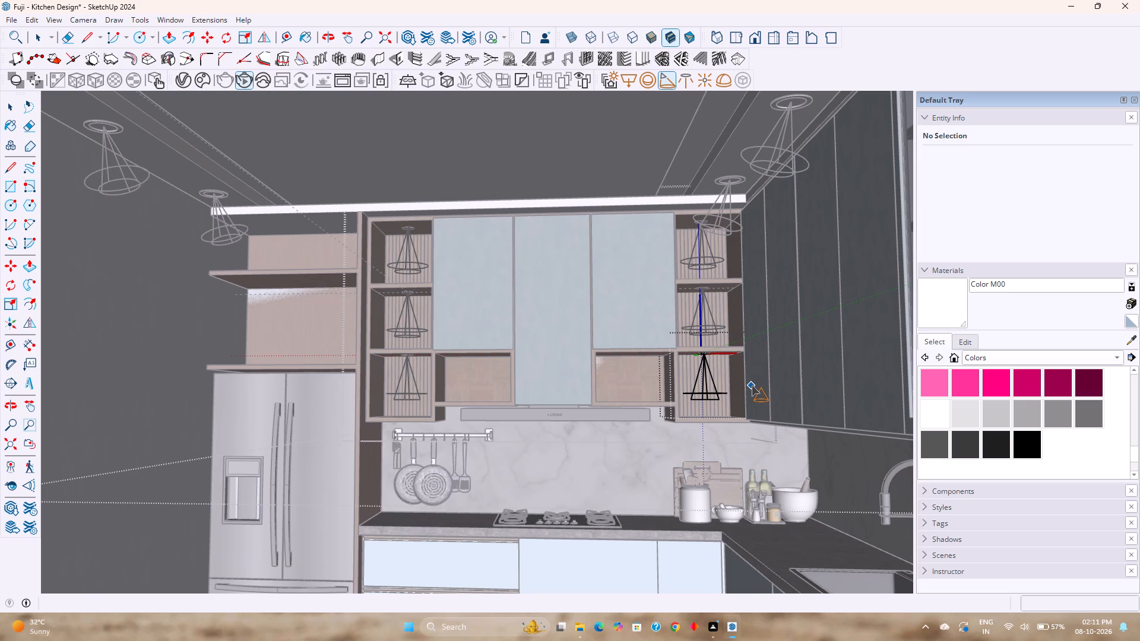
scroll(752, 385, "down", 3)
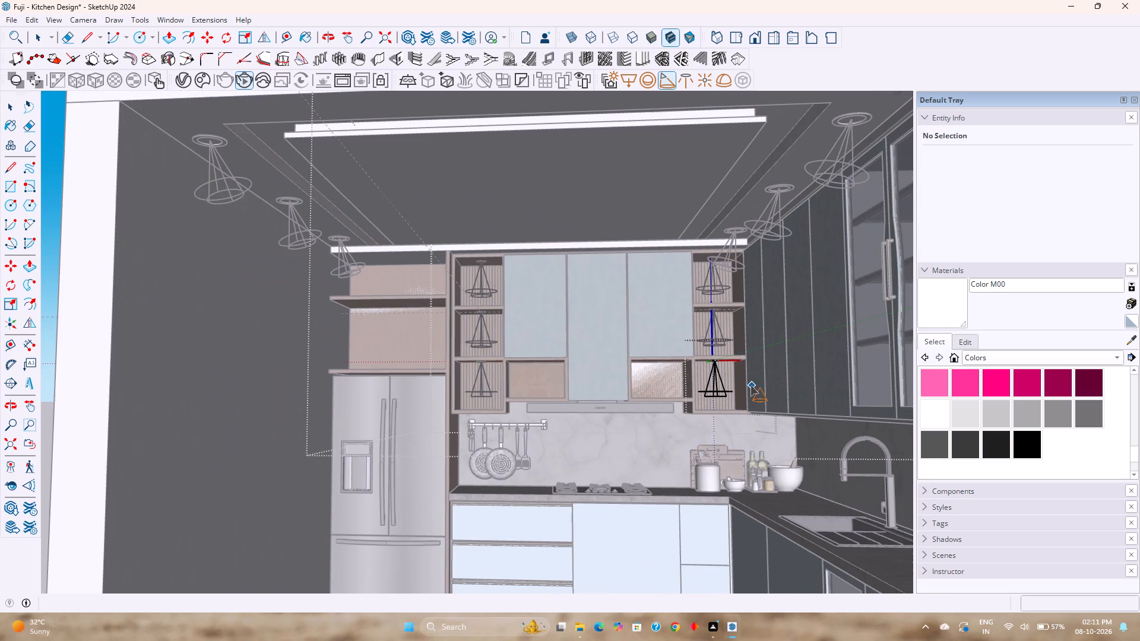
scroll(718, 329, "up", 4)
key("space")
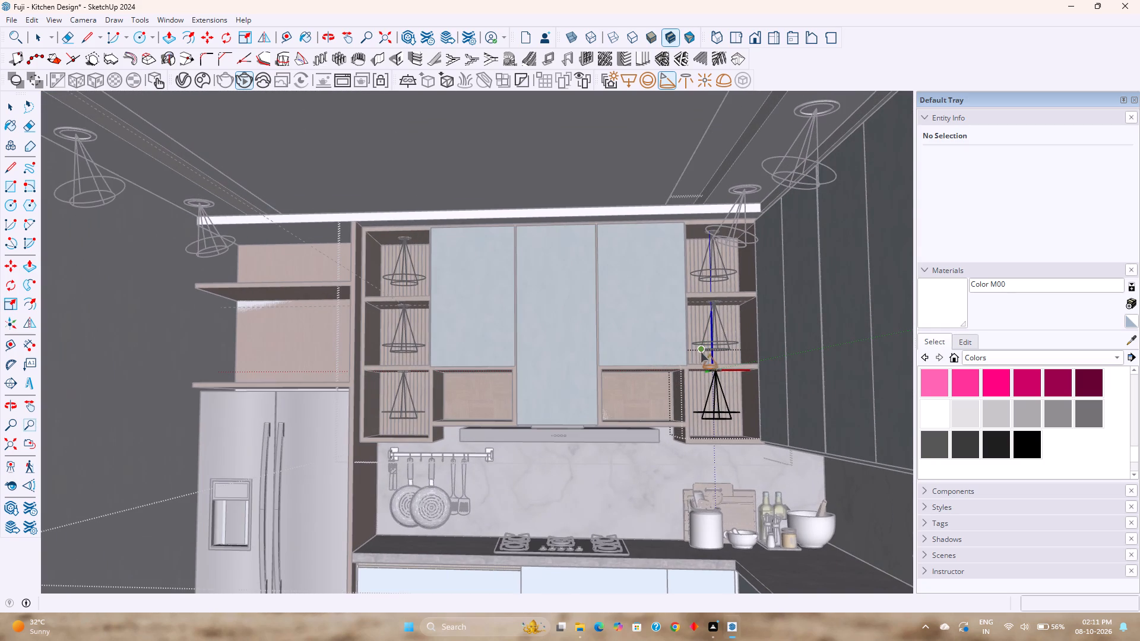
key("Escape")
key("space")
key("Escape")
key("Escape")
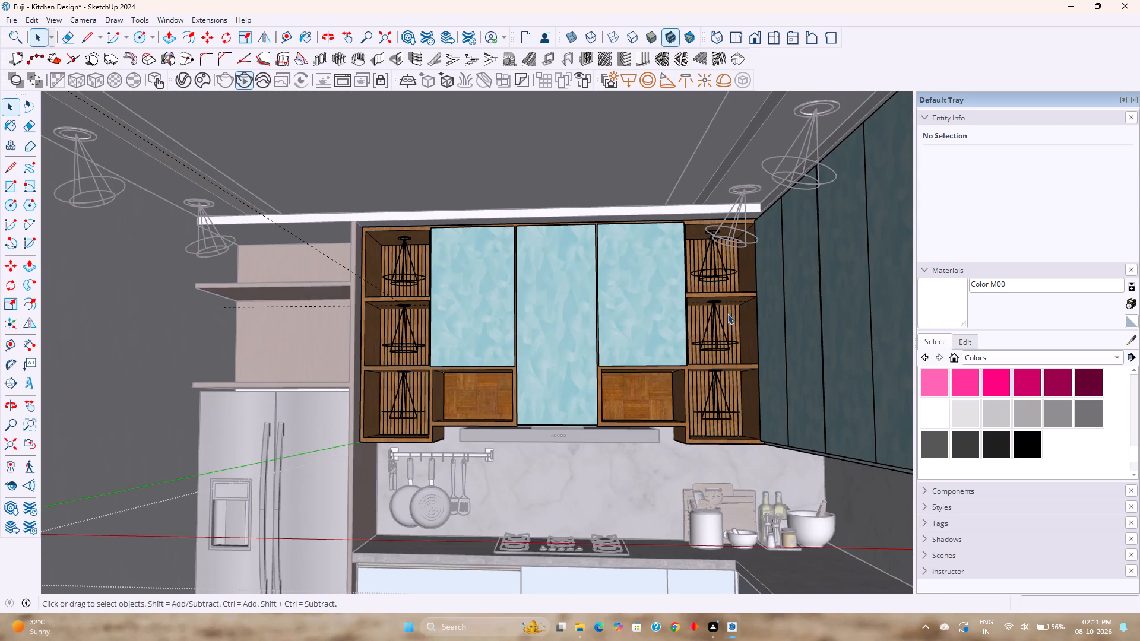
scroll(686, 375, "down", 3)
scroll(694, 384, "up", 5)
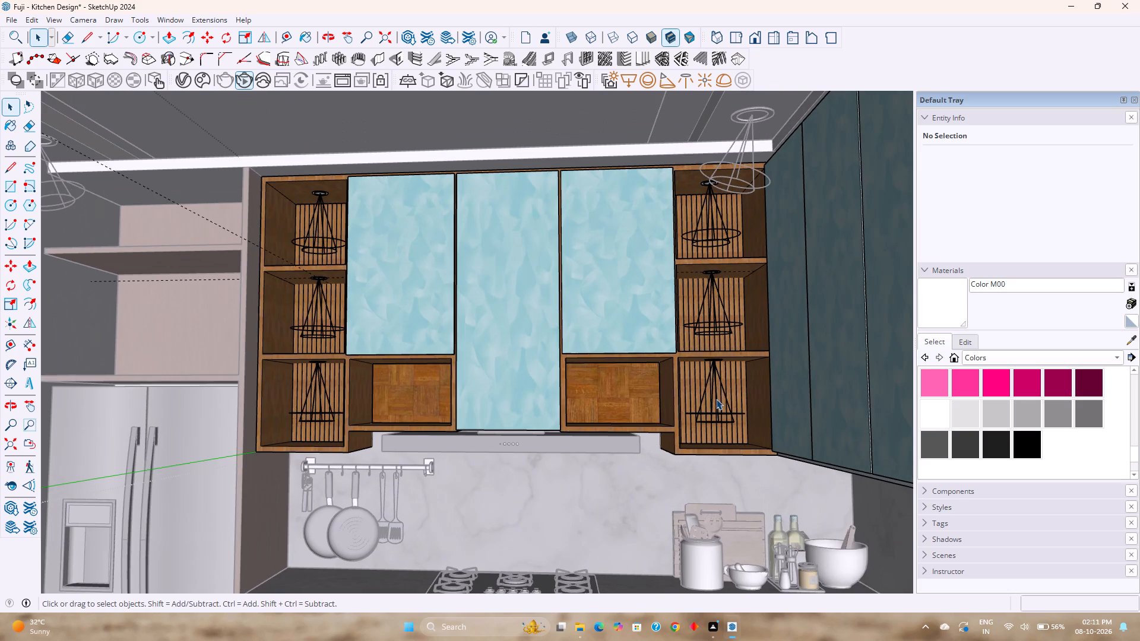
Run an interactive V-Ray render of the cooktop wall from further back and check the niche lighting.
scroll(716, 399, "down", 2)
middle_click_drag(643, 320, 678, 350)
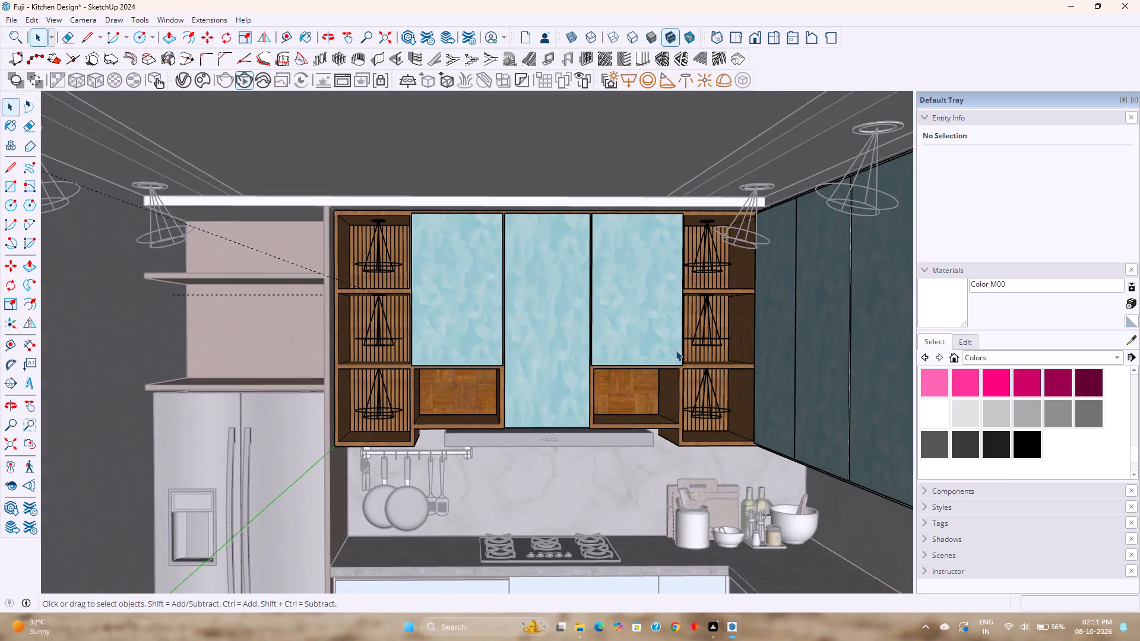
key("Escape")
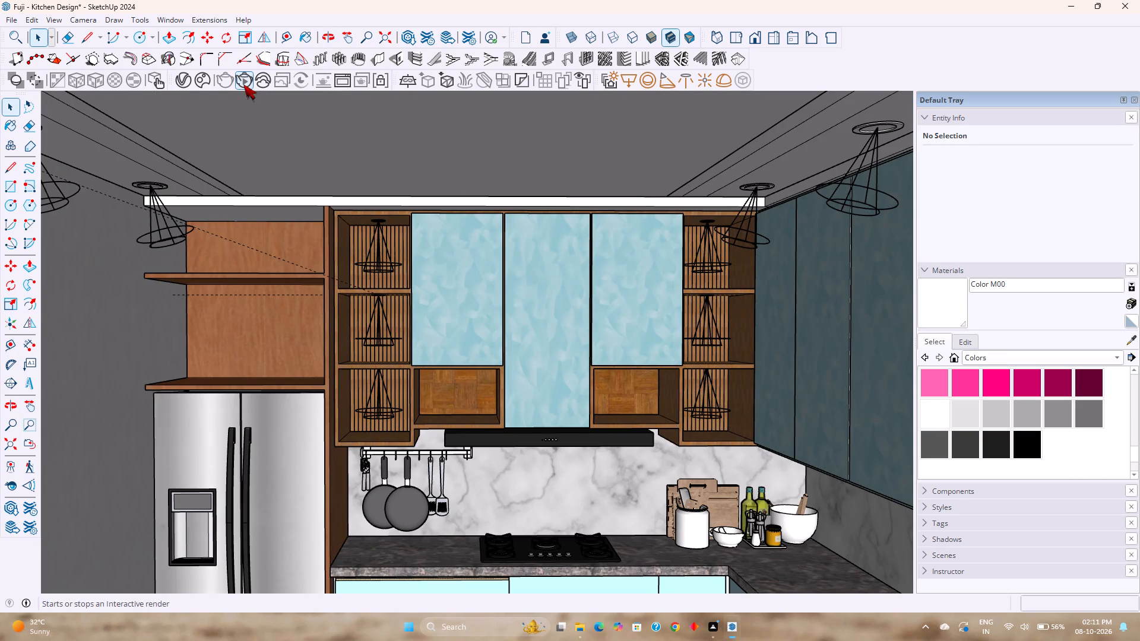
left_click(242, 81)
left_click_drag(238, 75, 238, 82)
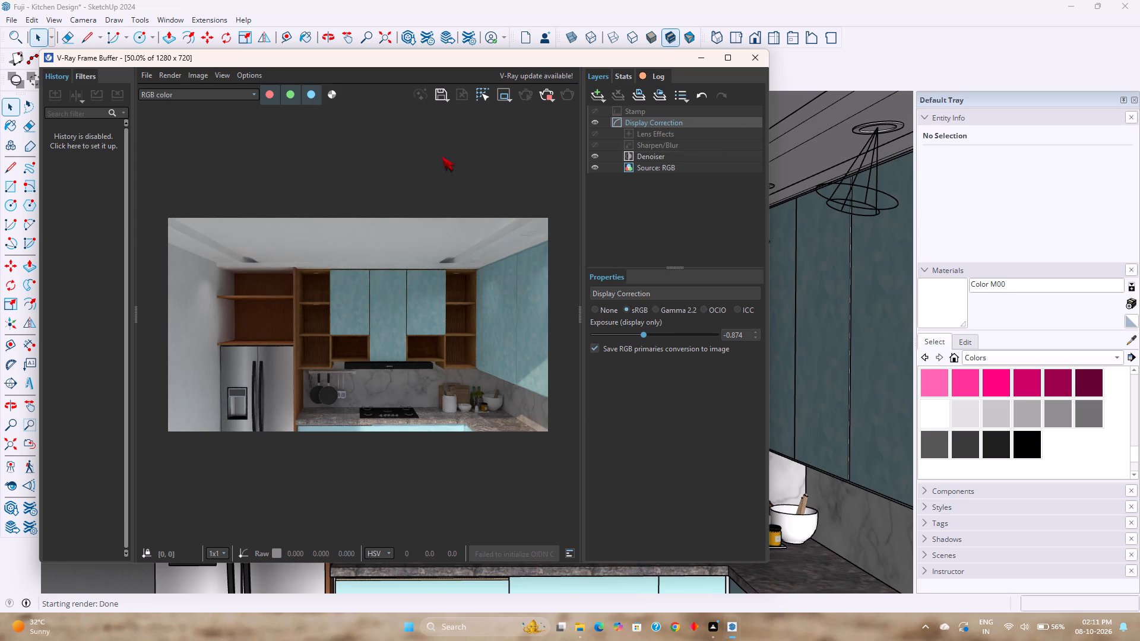
left_click(690, 50)
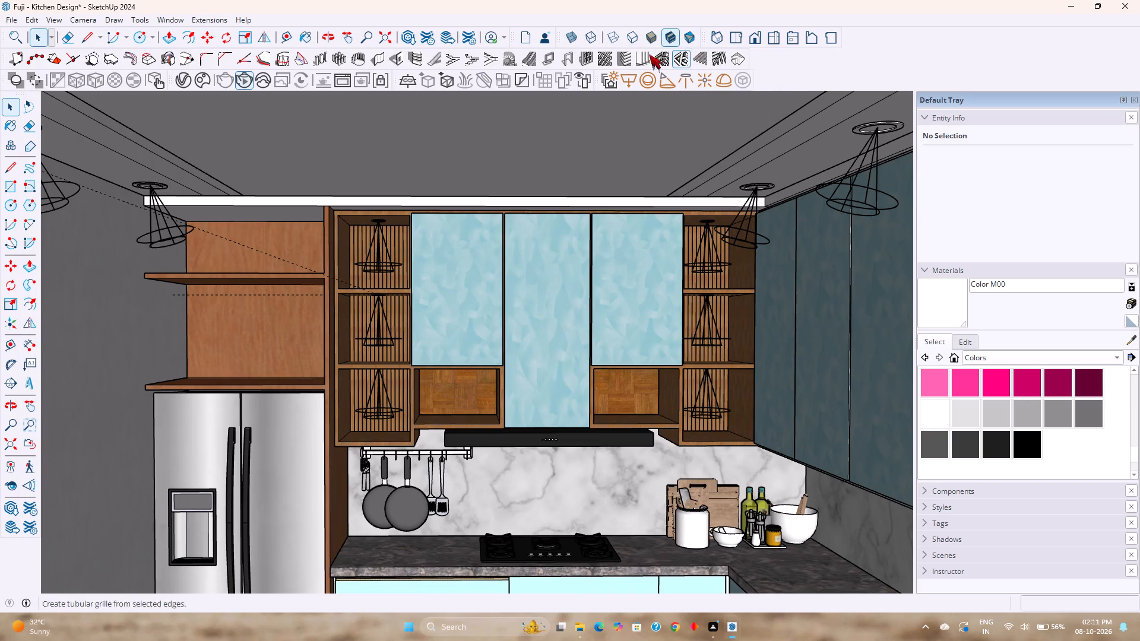
In the V-Ray Asset Editor's lights, rename Spot Light#1 as Shelves Spot light.
left_click(180, 78)
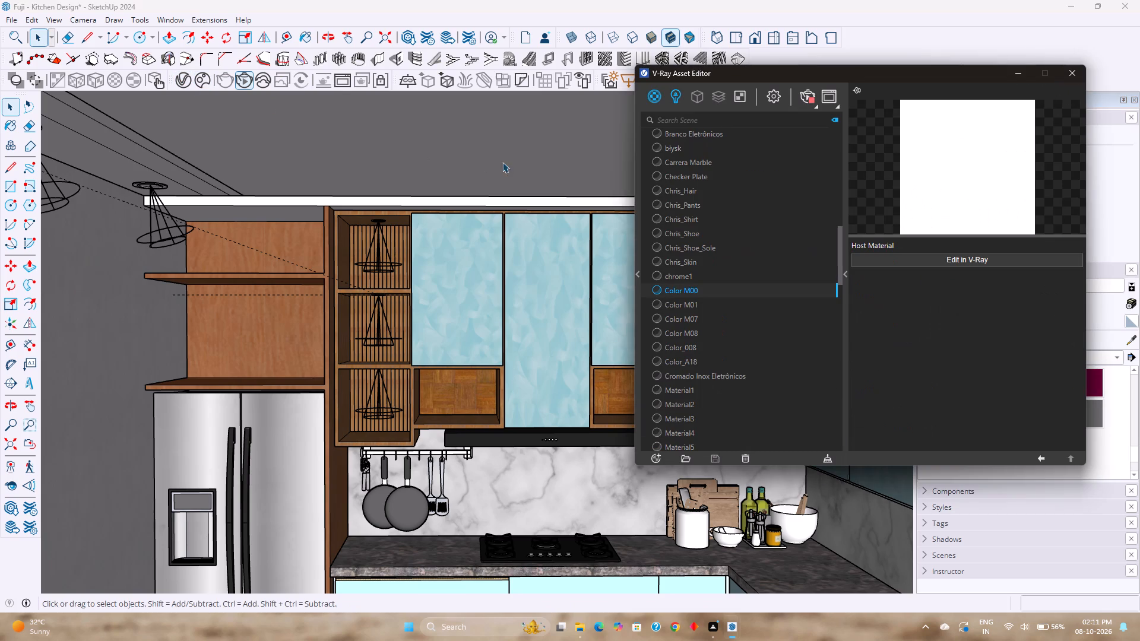
left_click(670, 104)
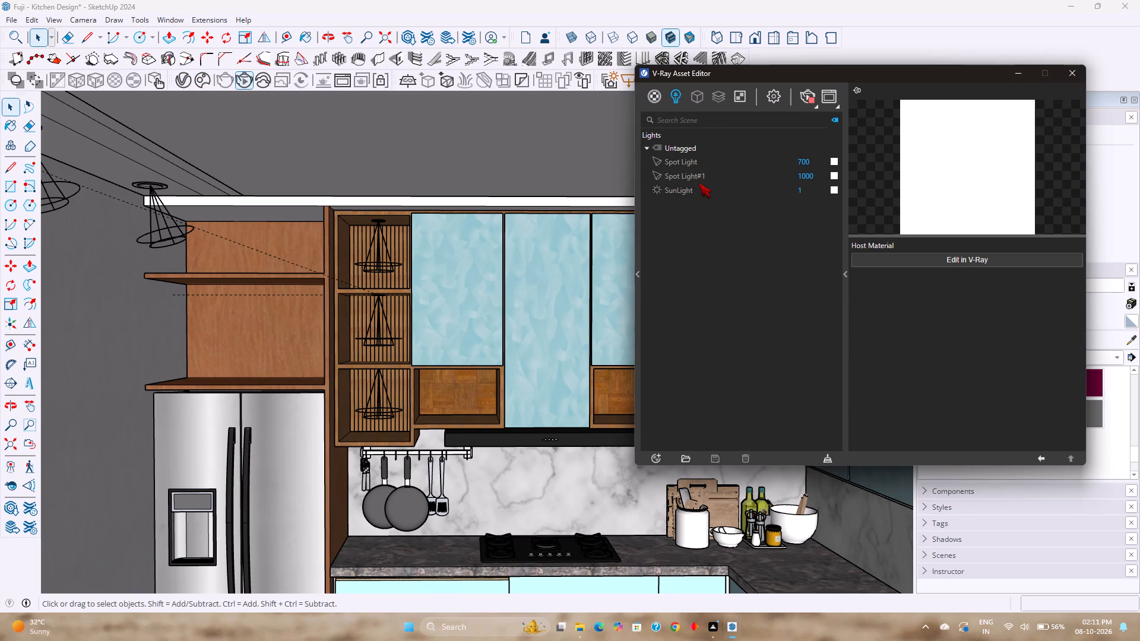
left_click(700, 179)
double_click(711, 177)
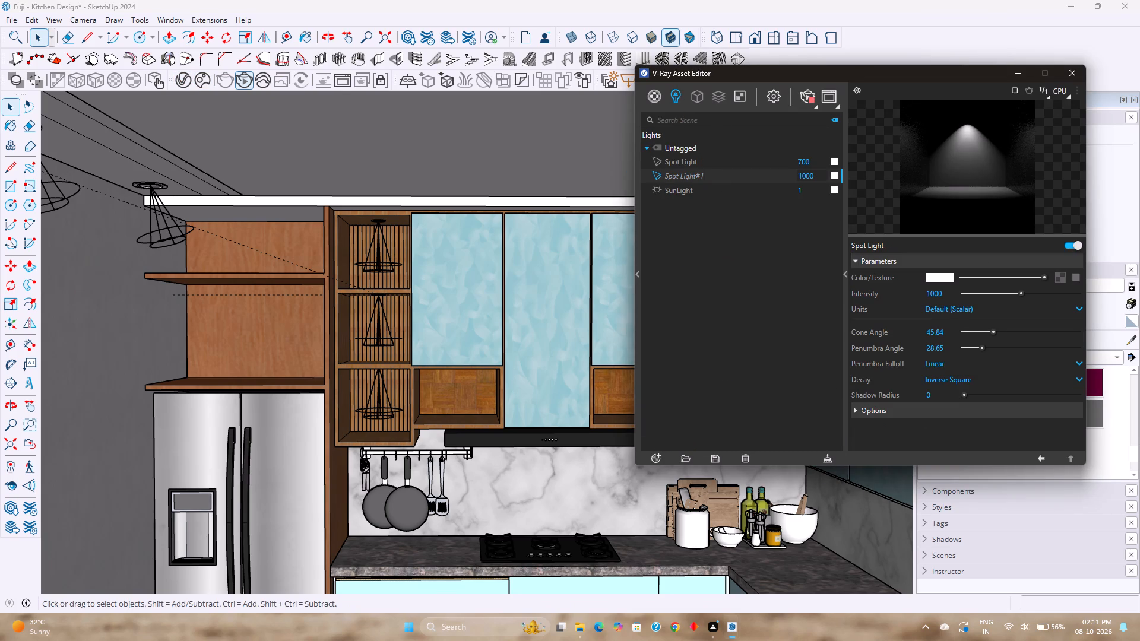
key("BackSpace")
key("BackSpace")
key("BackSpace")
key("BackSpace")
key("BackSpace")
key("BackSpace")
key("BackSpace")
key("BackSpace")
key("BackSpace")
key("BackSpace")
key("BackSpace")
key("BackSpace")
type("Spo")
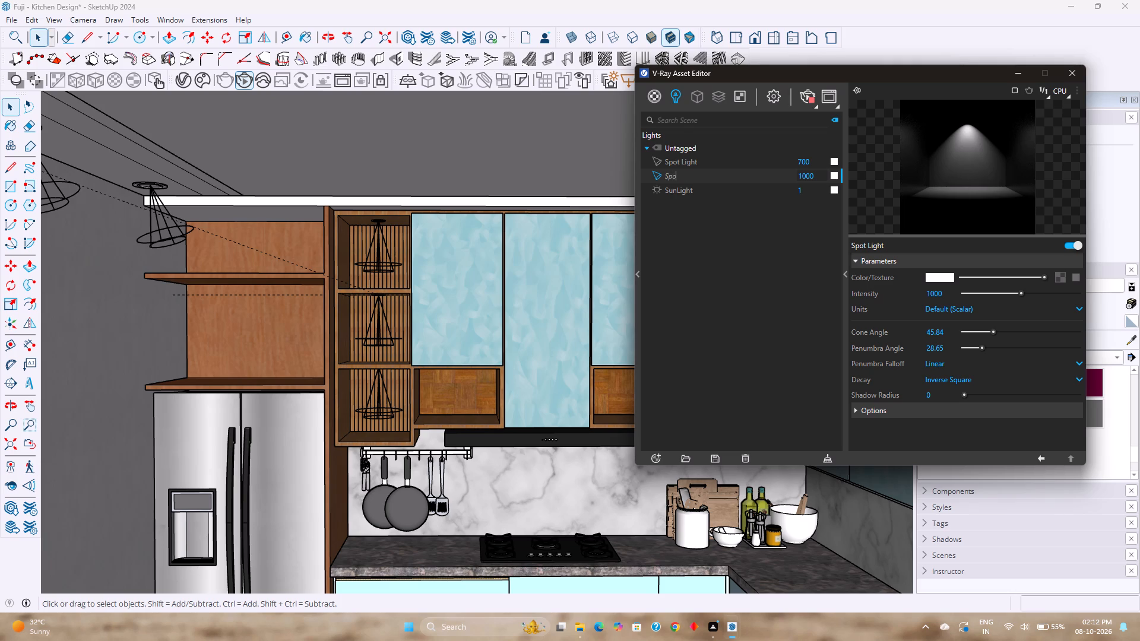
key("BackSpace")
key("BackSpace")
key("BackSpace")
type("Shelves")
key("space")
type("Spot light")
Try Luminous Power and Luminance units on the Shelves Spot light, settling on Radiant power (W).
left_click(993, 313)
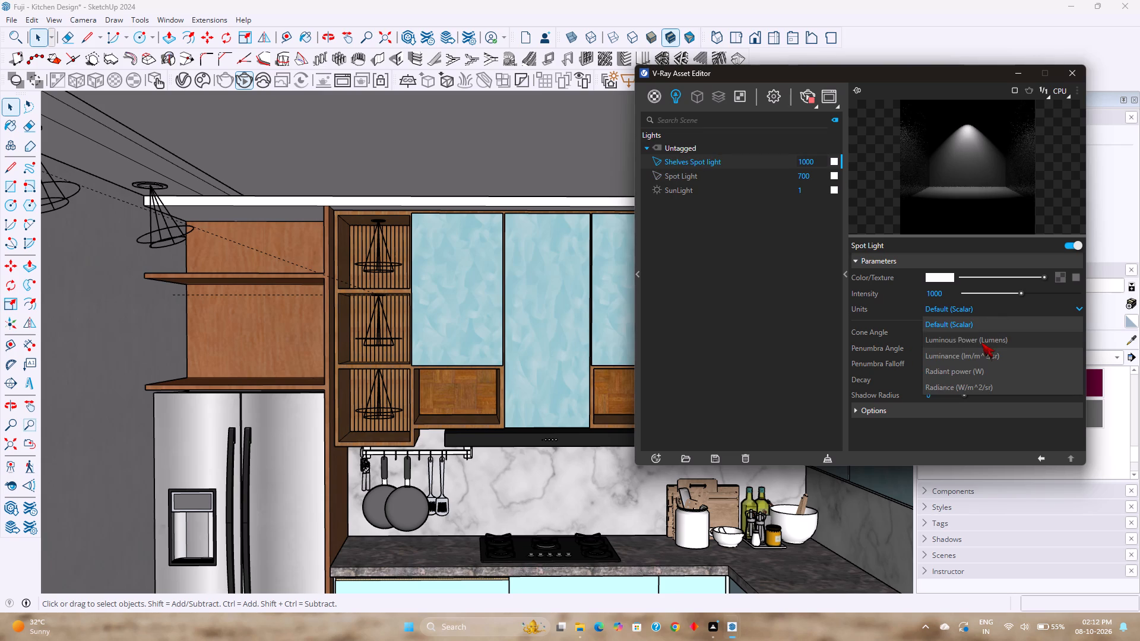
left_click(981, 342)
left_click(984, 313)
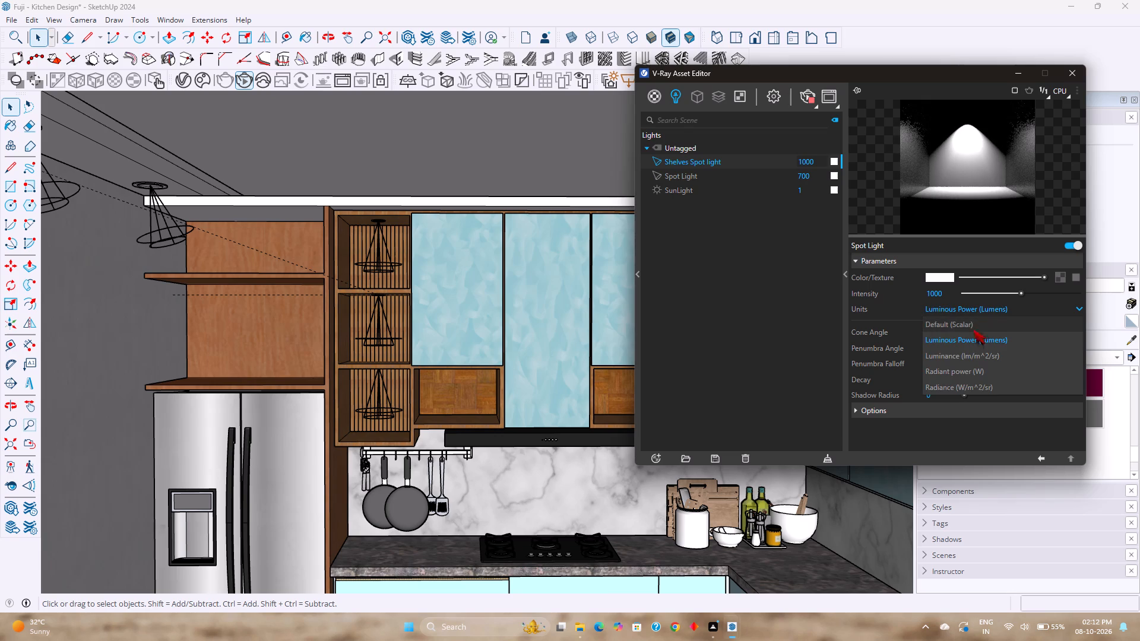
left_click(968, 351)
left_click(986, 315)
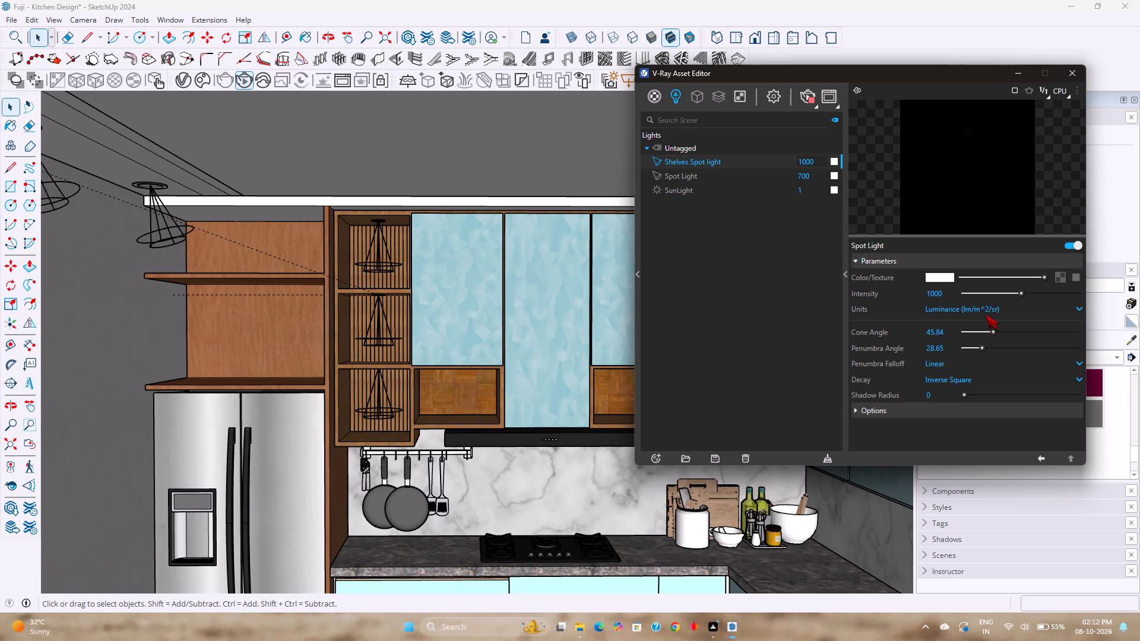
left_click(1005, 302)
left_click(1003, 306)
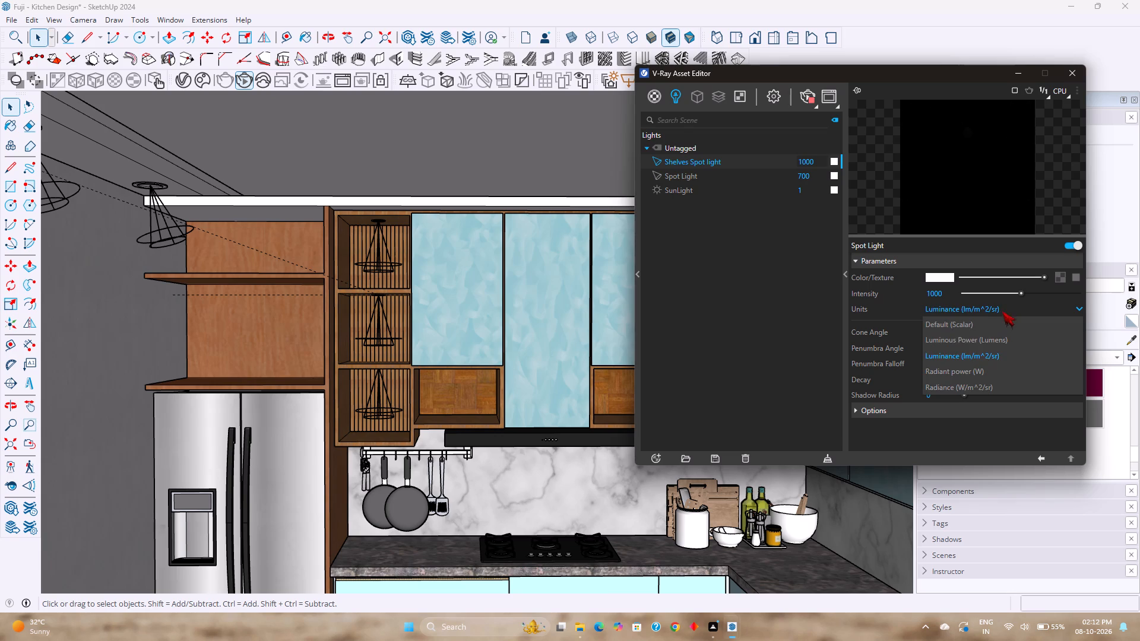
left_click(965, 372)
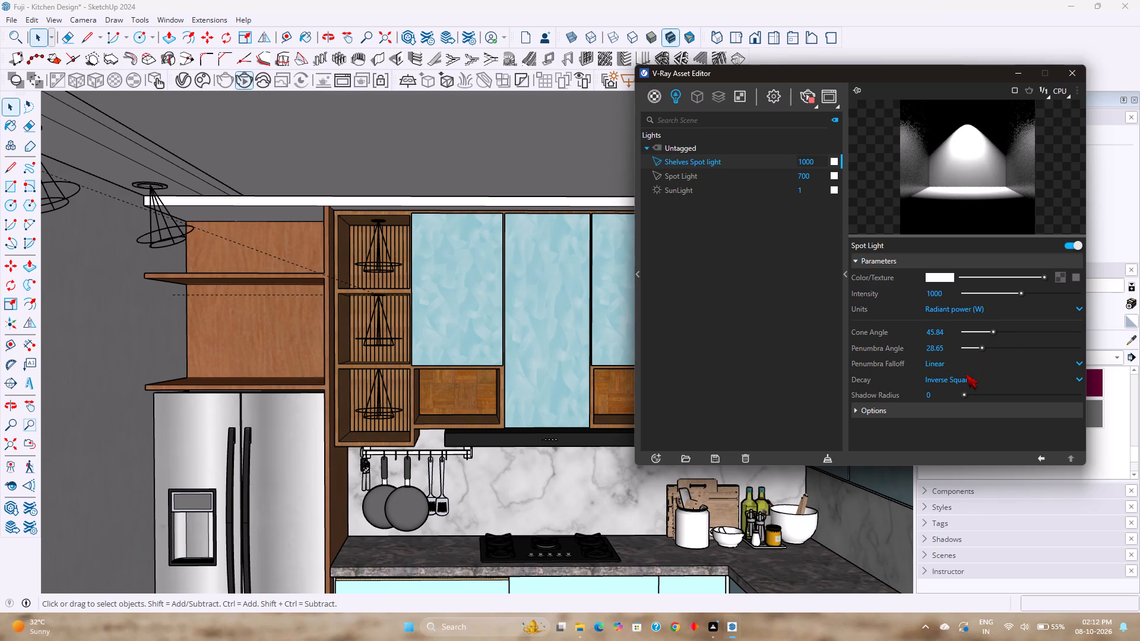
Give the Shelves Spot light a Smooth Cubic penumbra falloff and Inverse Cube decay.
scroll(965, 374, "down", 1)
left_click(965, 366)
left_click(959, 393)
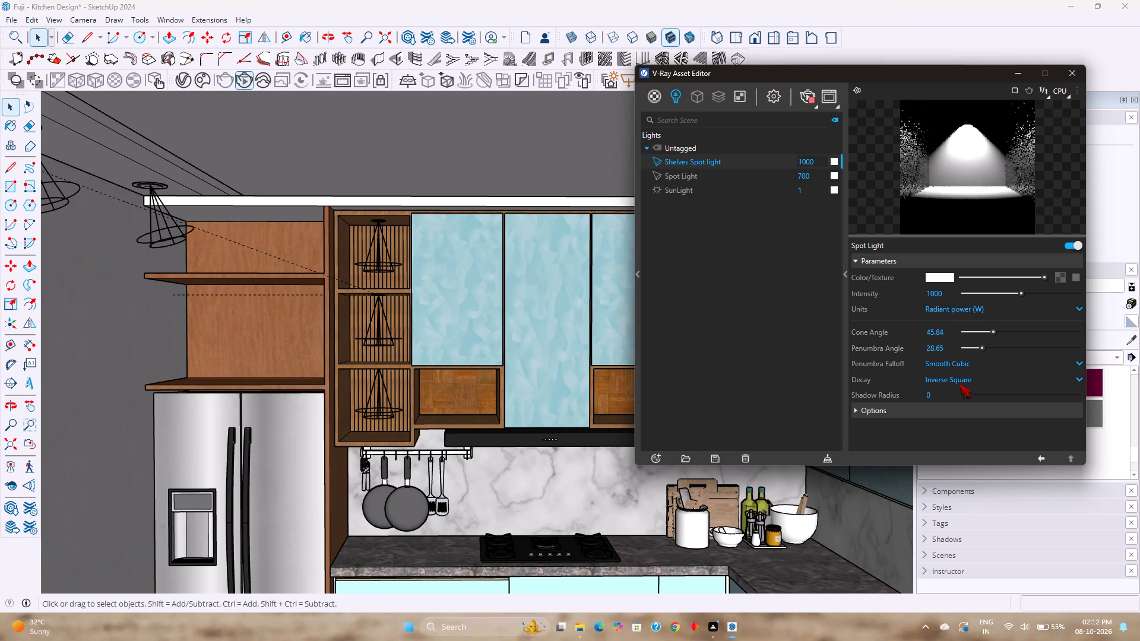
left_click(958, 381)
left_click(952, 407)
left_click(952, 382)
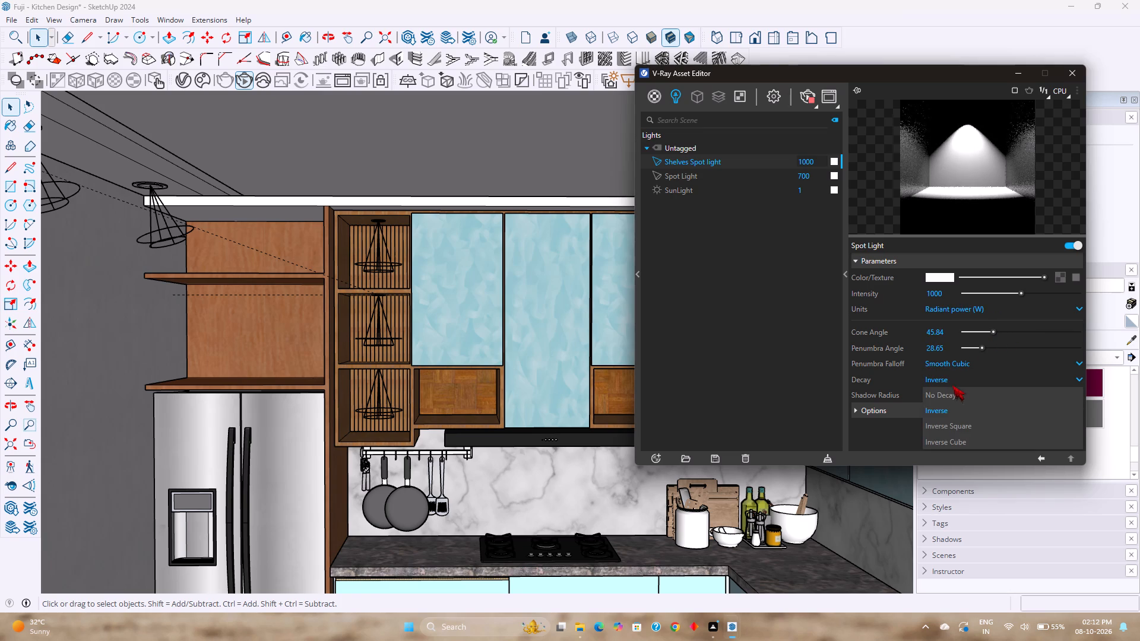
left_click(952, 403)
left_click(953, 381)
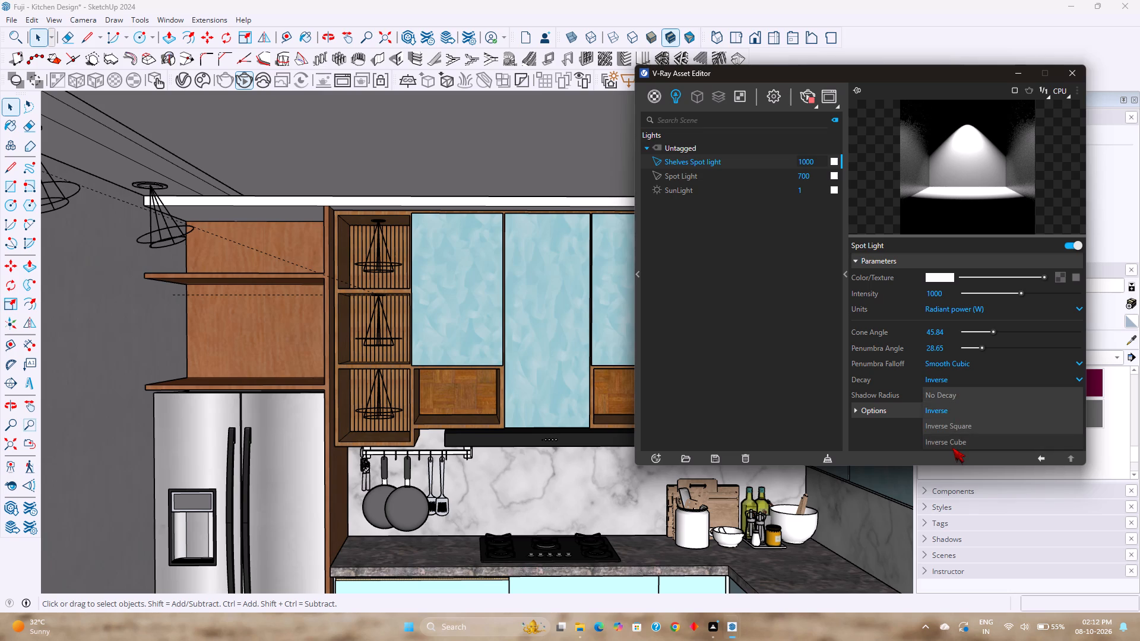
left_click(952, 448)
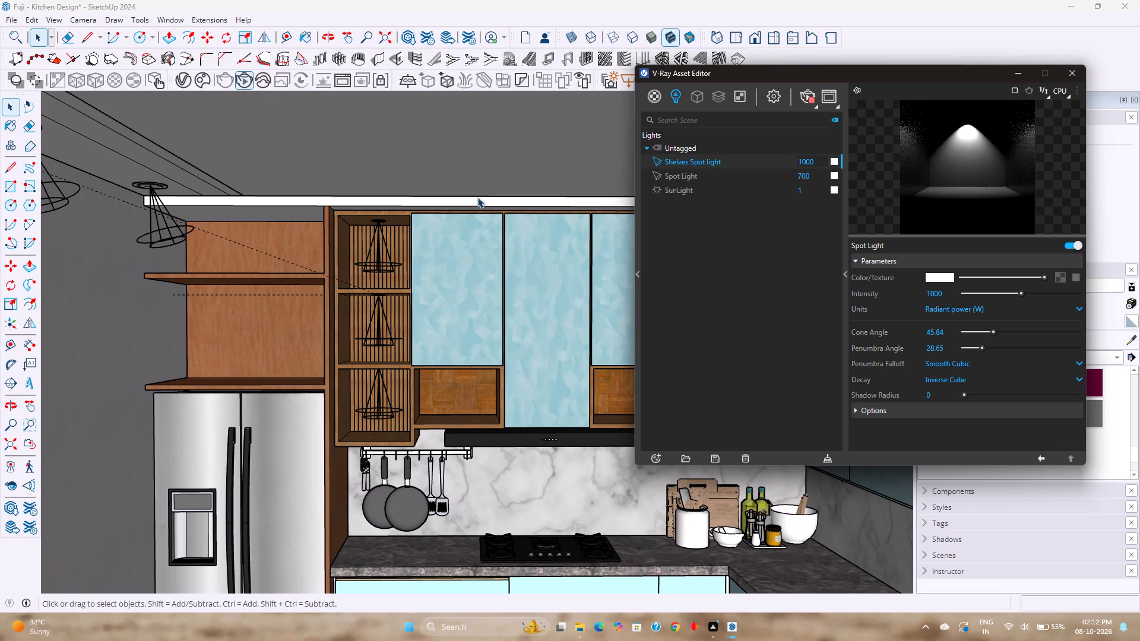
Restart the interactive V-Ray render and examine the lit niches on both sides of the upper cabinets.
left_click(247, 82)
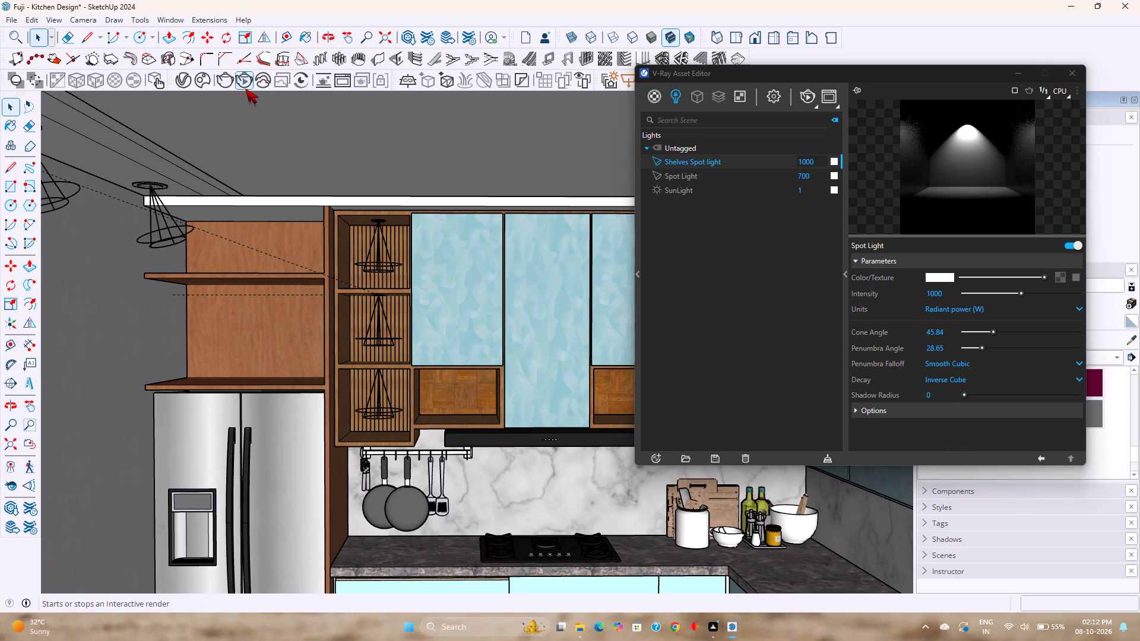
left_click(246, 72)
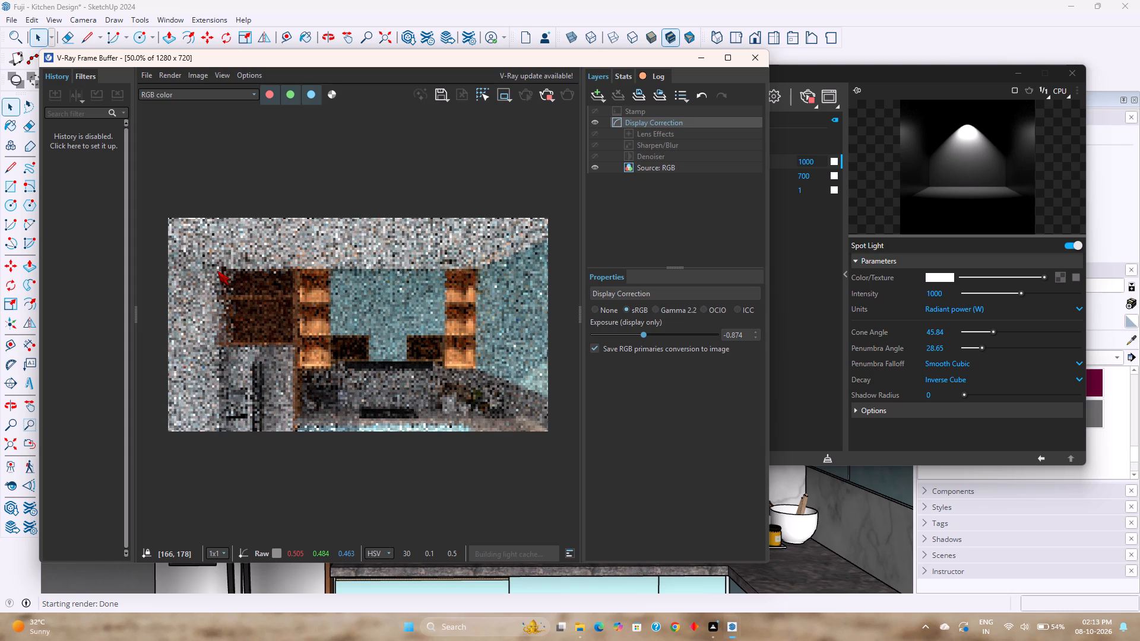
left_click(547, 98)
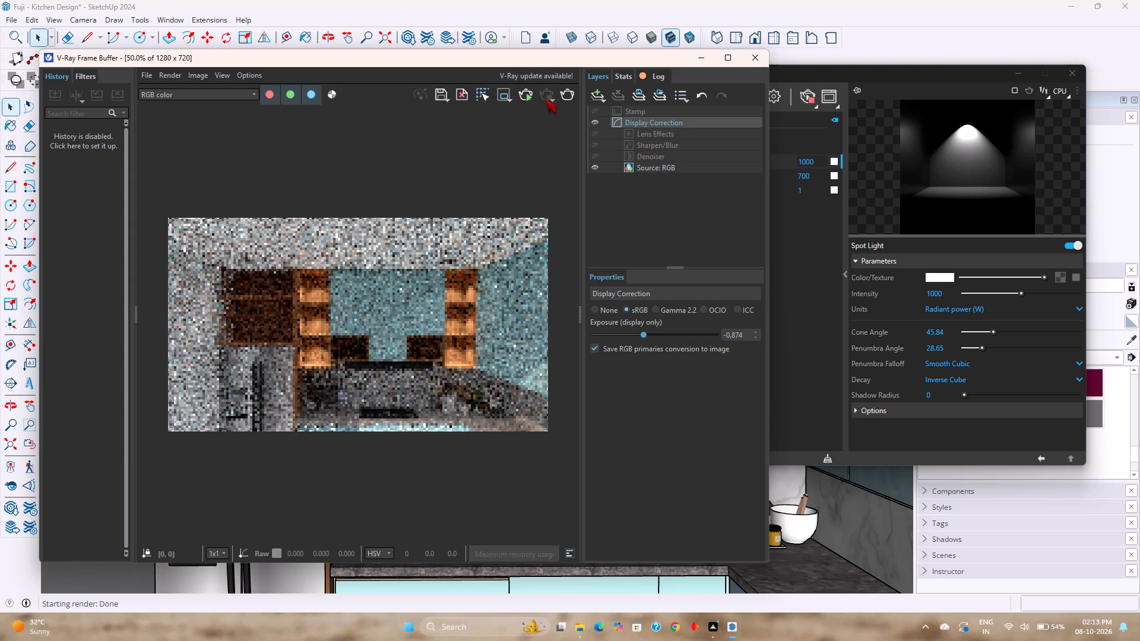
left_click(530, 96)
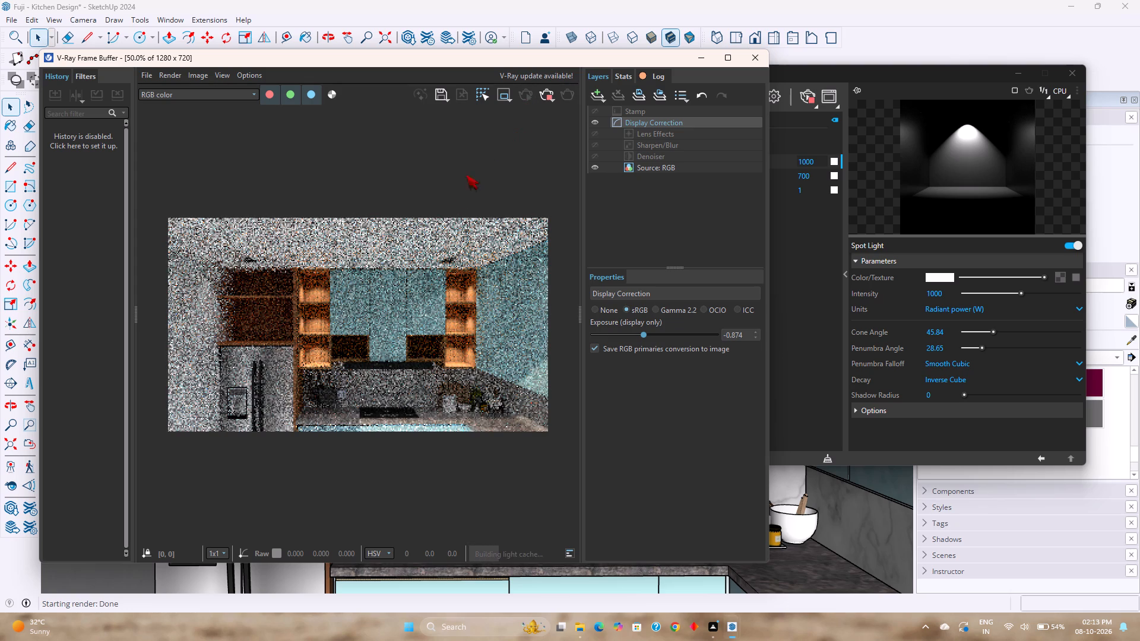
scroll(371, 326, "up", 1)
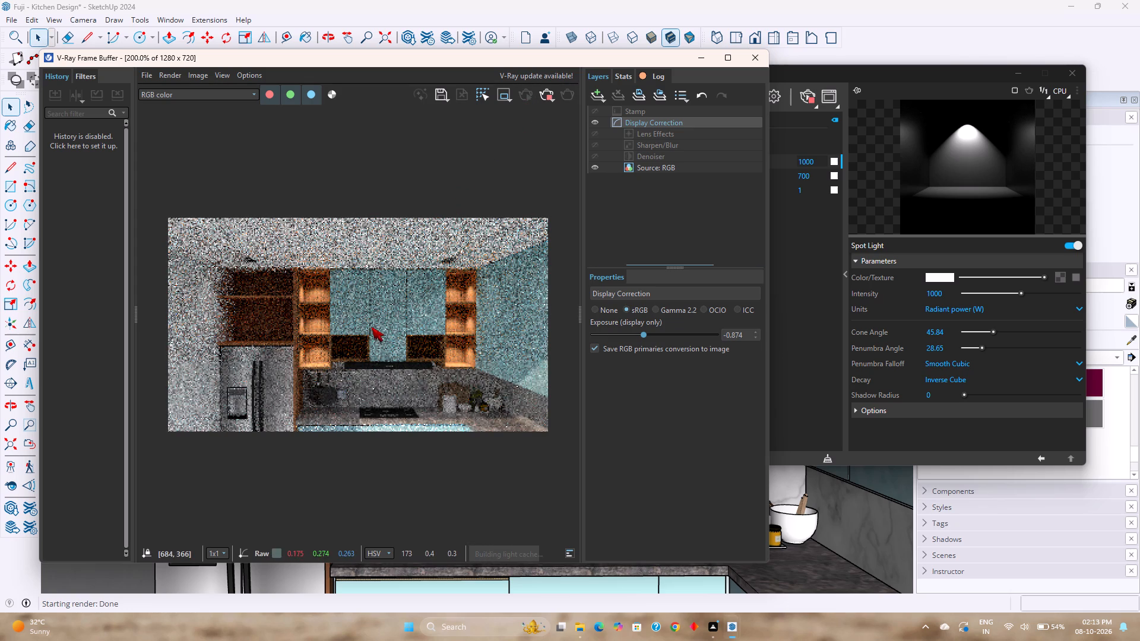
scroll(371, 326, "up", 2)
scroll(391, 337, "down", 2)
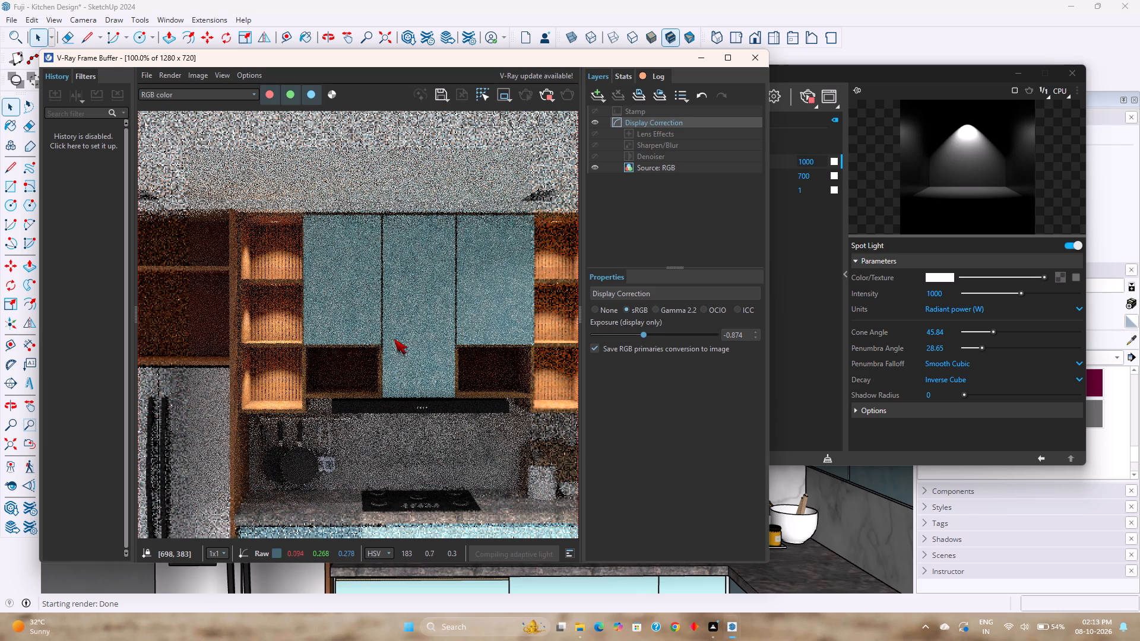
scroll(450, 335, "down", 1)
scroll(450, 335, "up", 1)
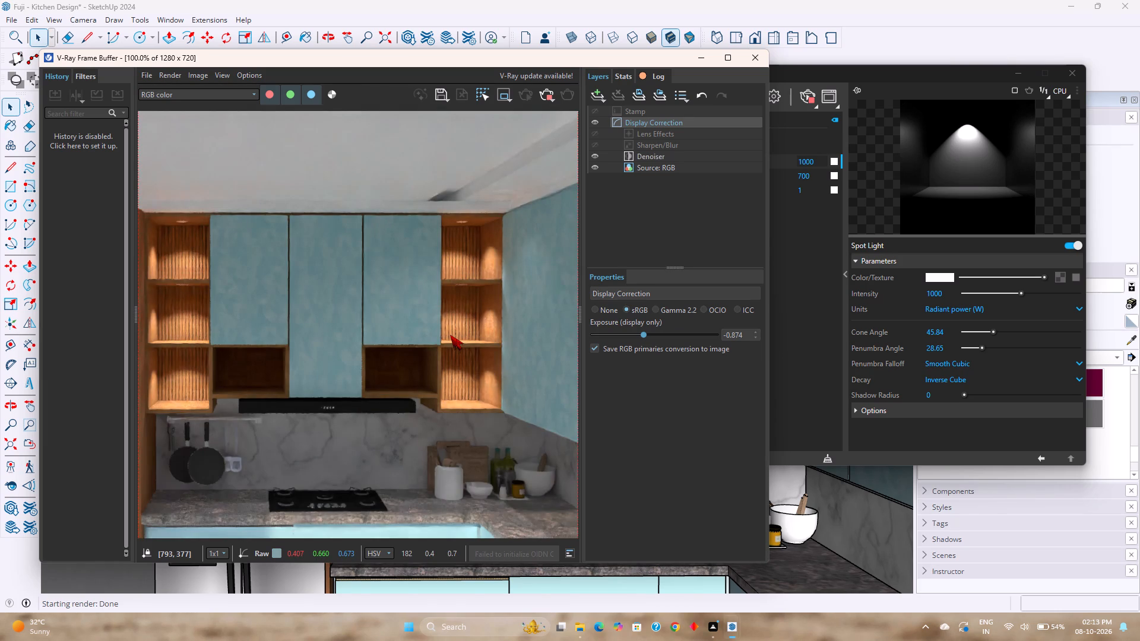
scroll(450, 335, "down", 1)
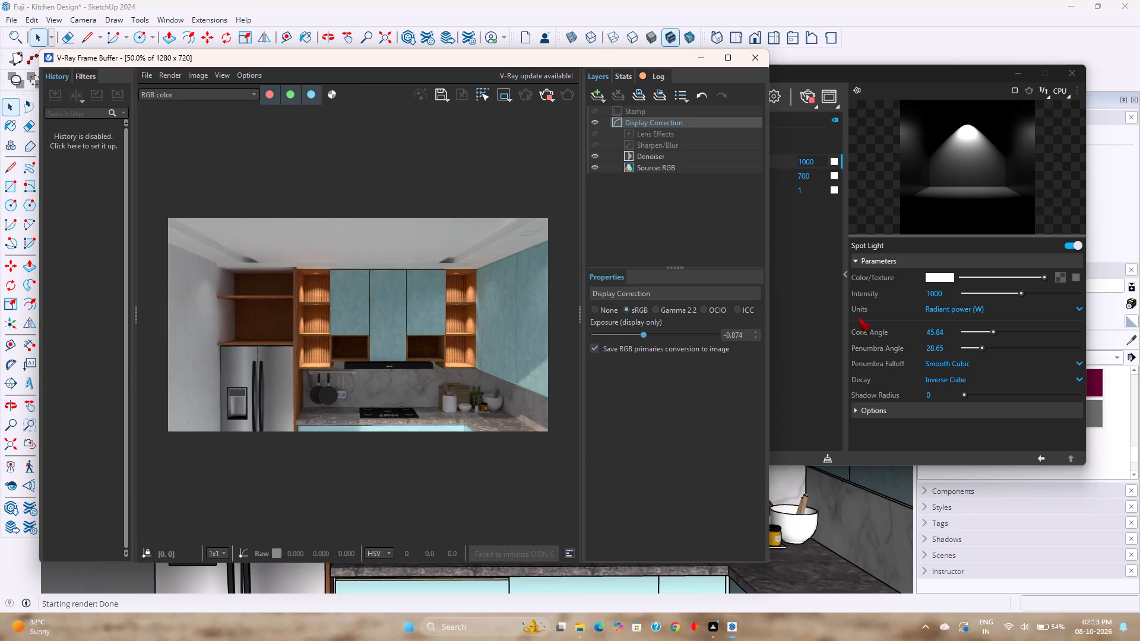
Try several penumbra angles on the Shelves Spot light against the interactive render, settling on about 62.
left_click_drag(978, 348, 976, 352)
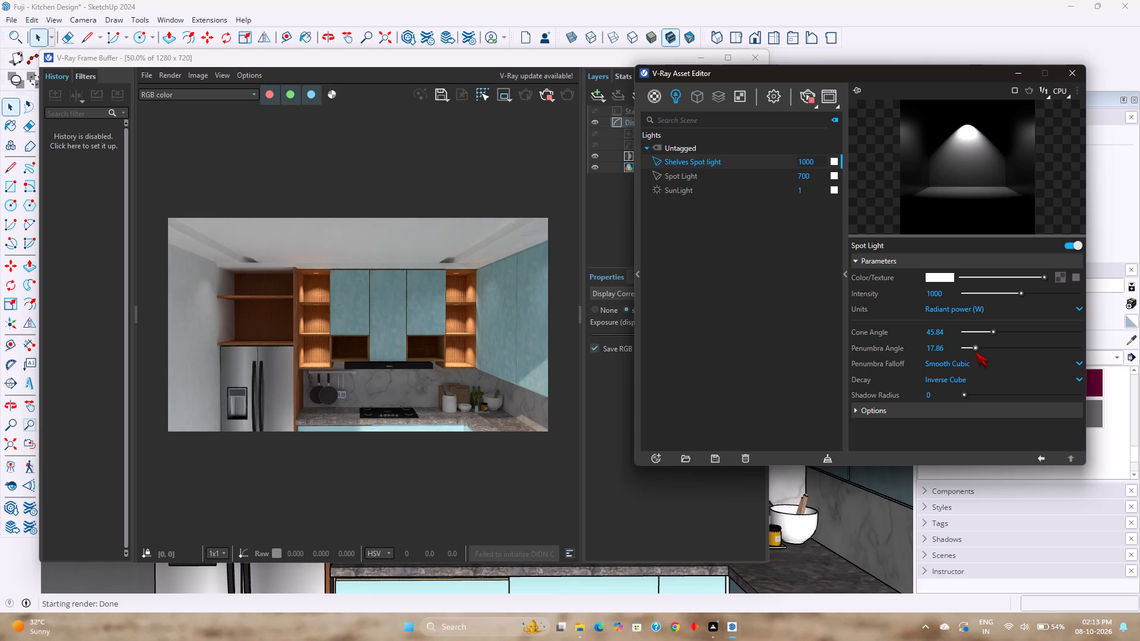
left_click_drag(976, 352, 1015, 352)
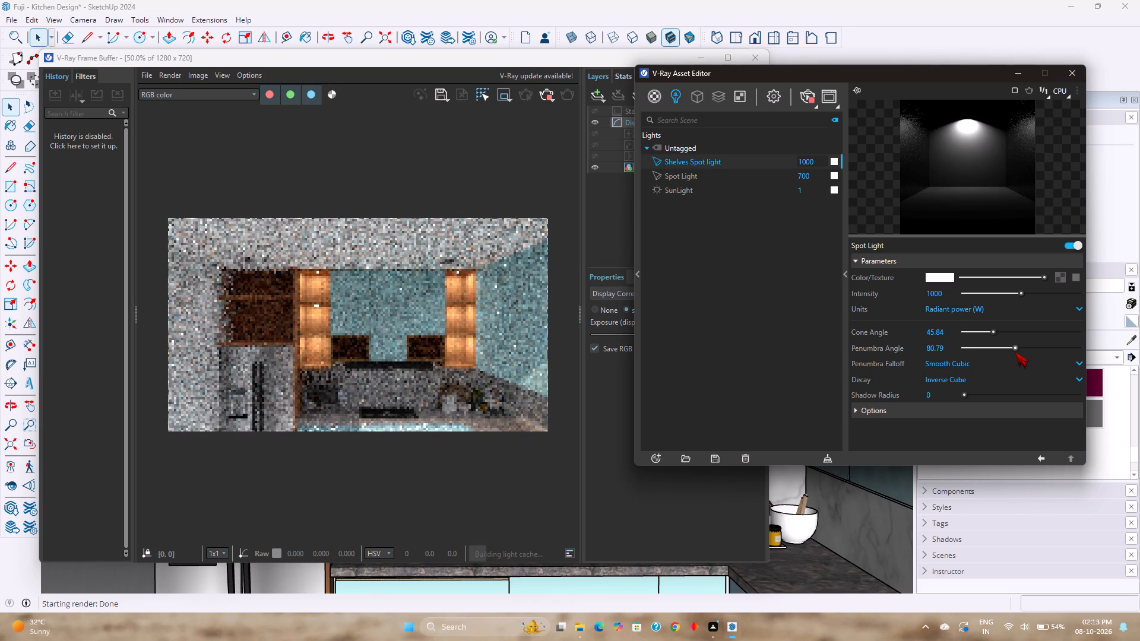
left_click_drag(1015, 352, 1012, 354)
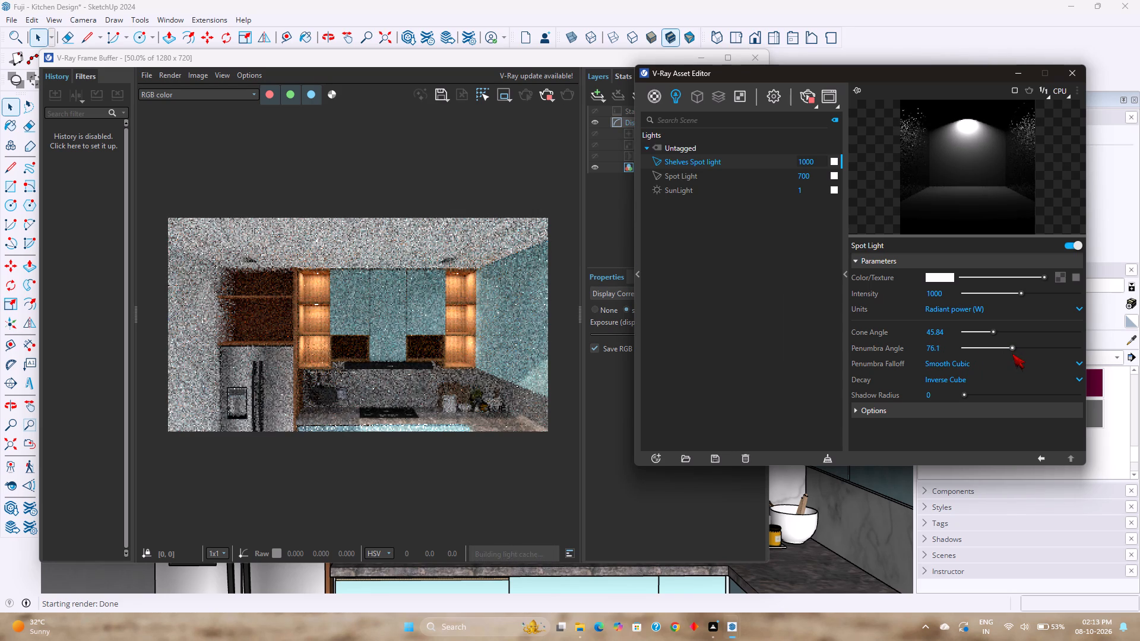
left_click_drag(1012, 354, 1009, 355)
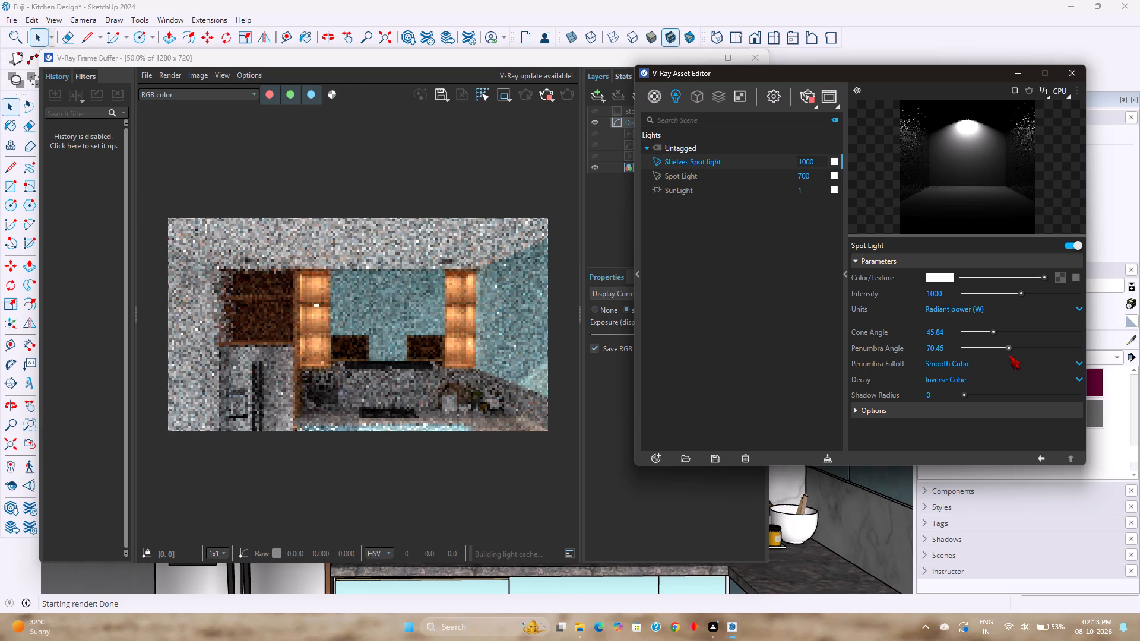
left_click_drag(1009, 355, 1006, 356)
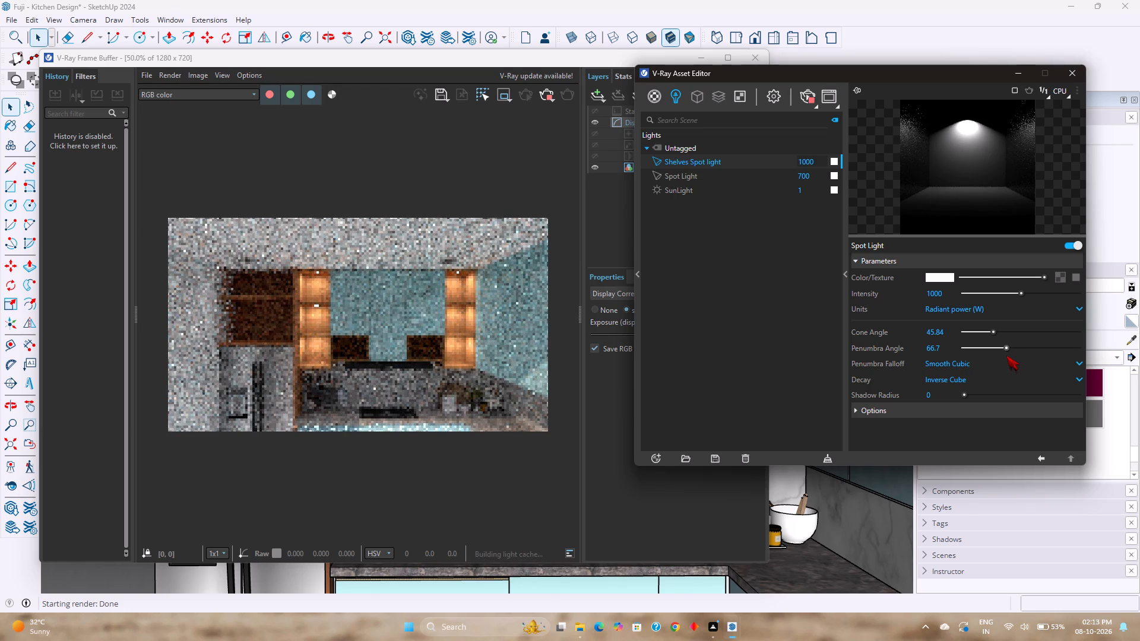
left_click_drag(1006, 356, 1005, 357)
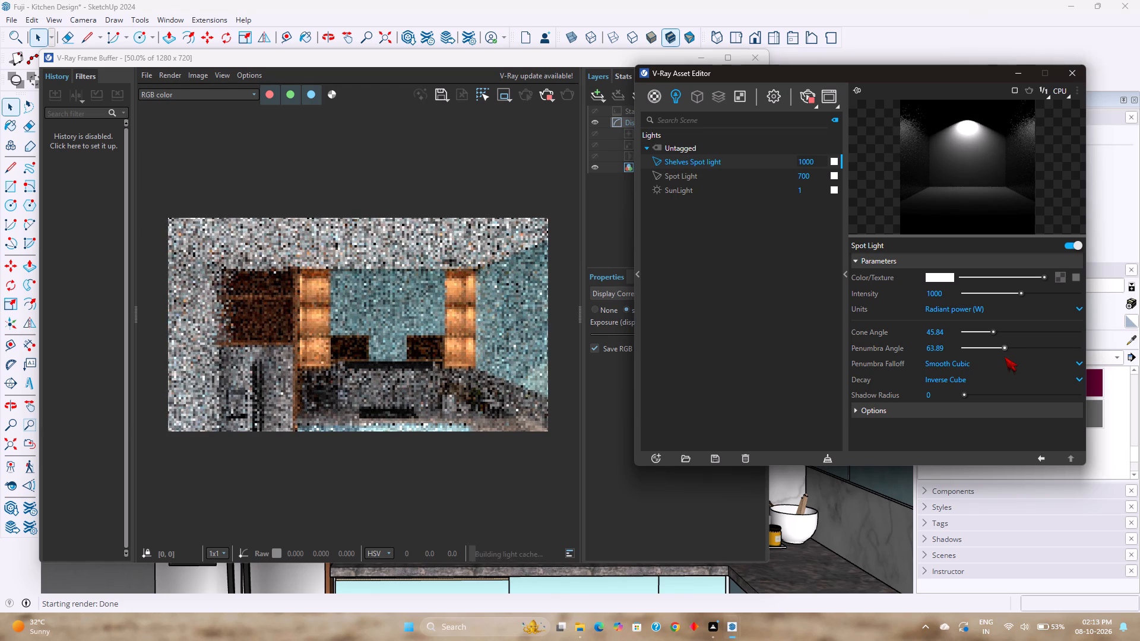
left_click_drag(1005, 357, 1003, 357)
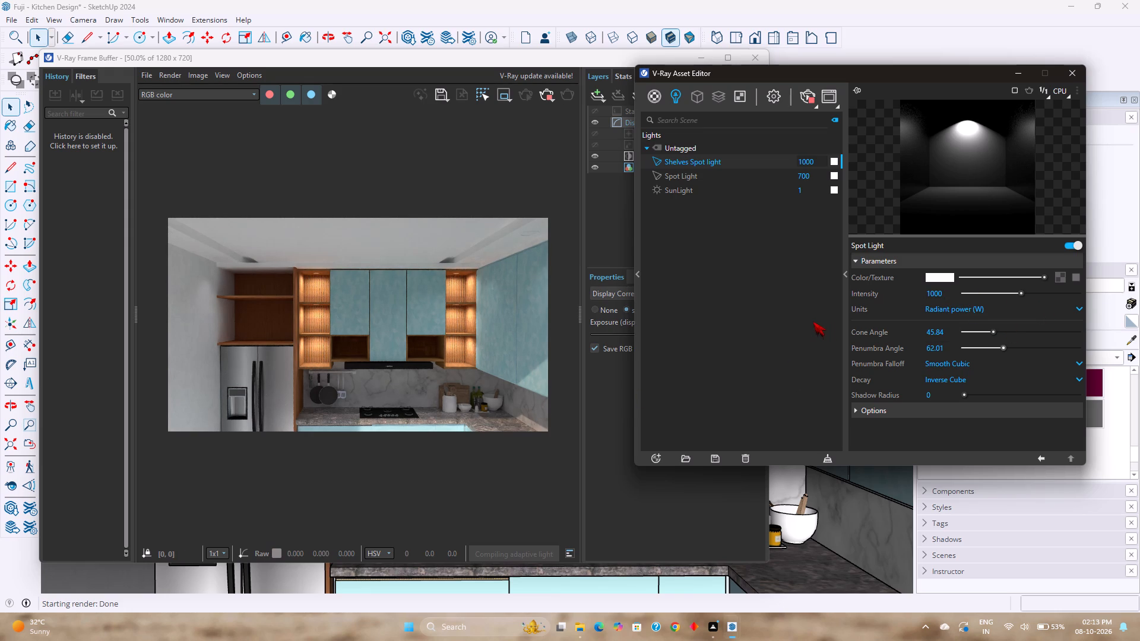
Set the intensity of the other light, Spot Light, to 1000.
double_click(826, 177)
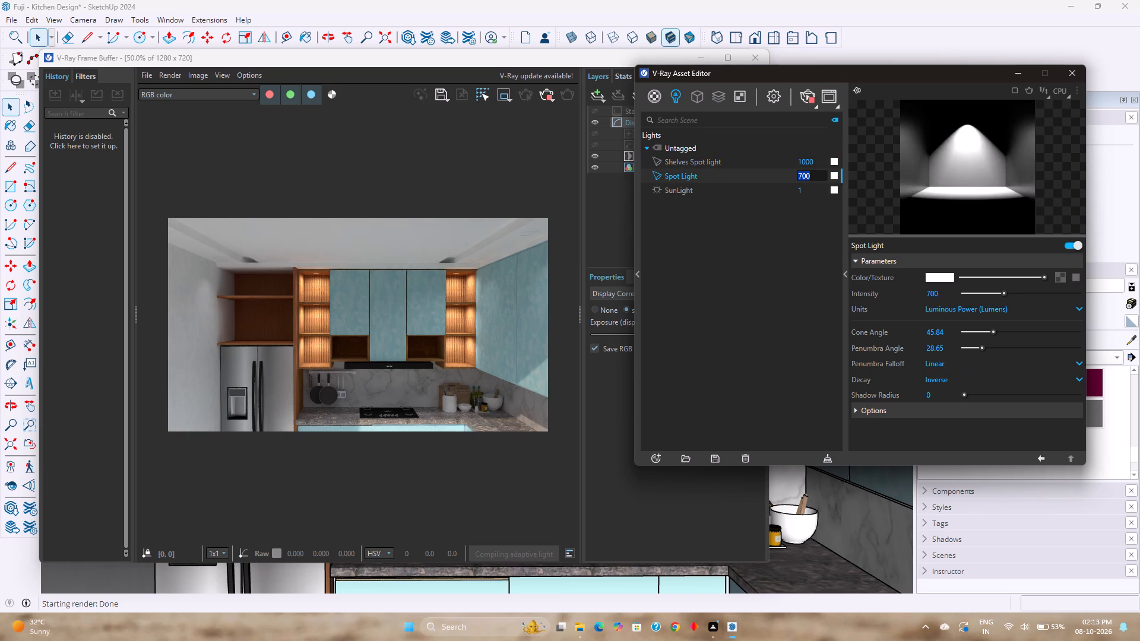
type("10")
key("0")
key("0")
key("Return")
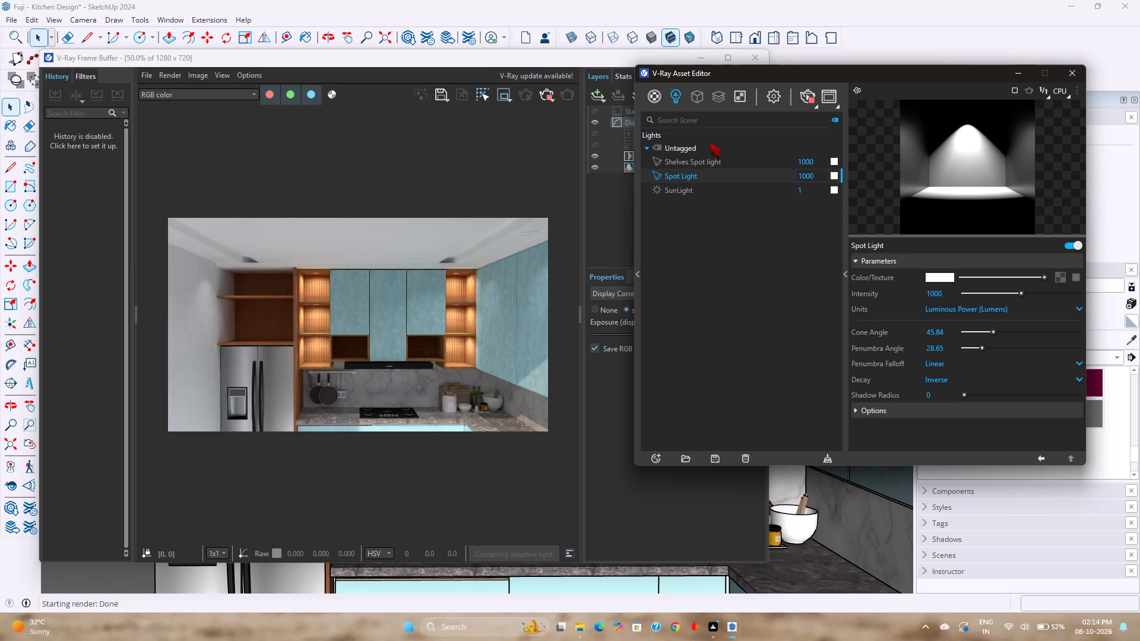
Examine the countertop, sink area and base cabinets in the model and the interactive render.
left_click(1023, 74)
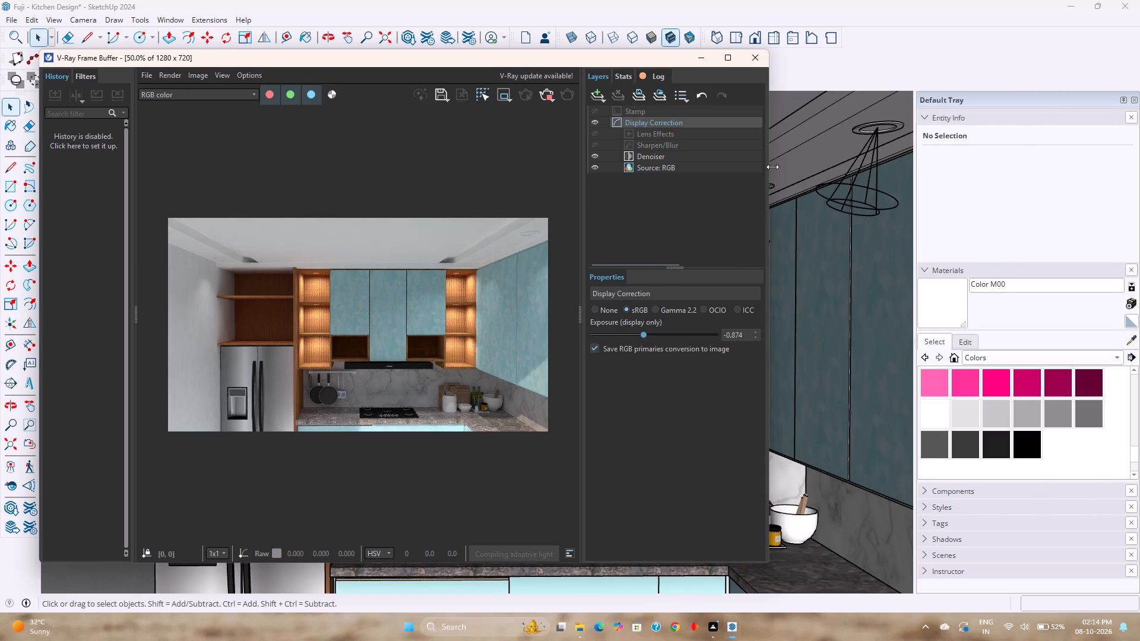
middle_click_drag(856, 430, 861, 407, "shift")
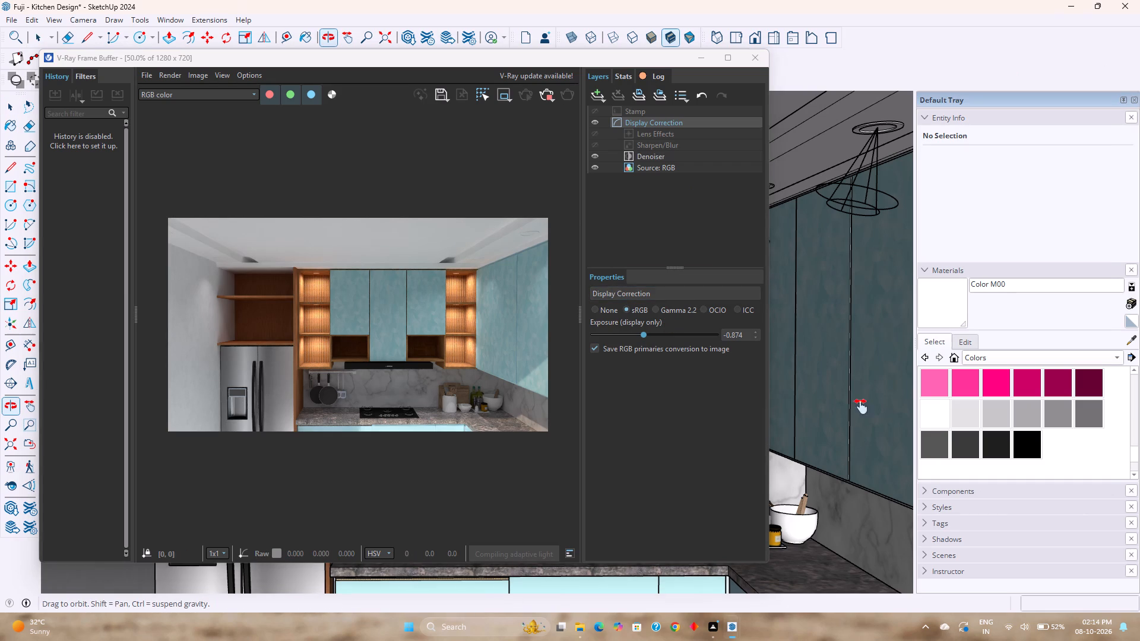
middle_click_drag(861, 407, 865, 265, "shift")
scroll(864, 265, "down", 2)
middle_click_drag(834, 339, 759, 324, "shift")
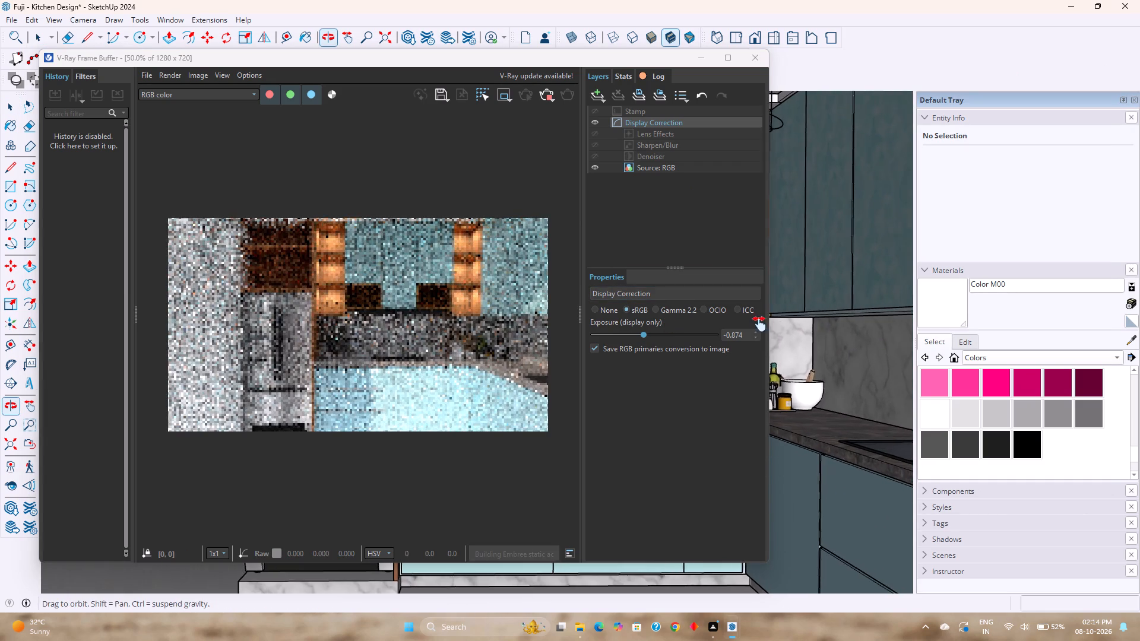
middle_click_drag(759, 324, 730, 293, "shift")
scroll(812, 372, "down", 1)
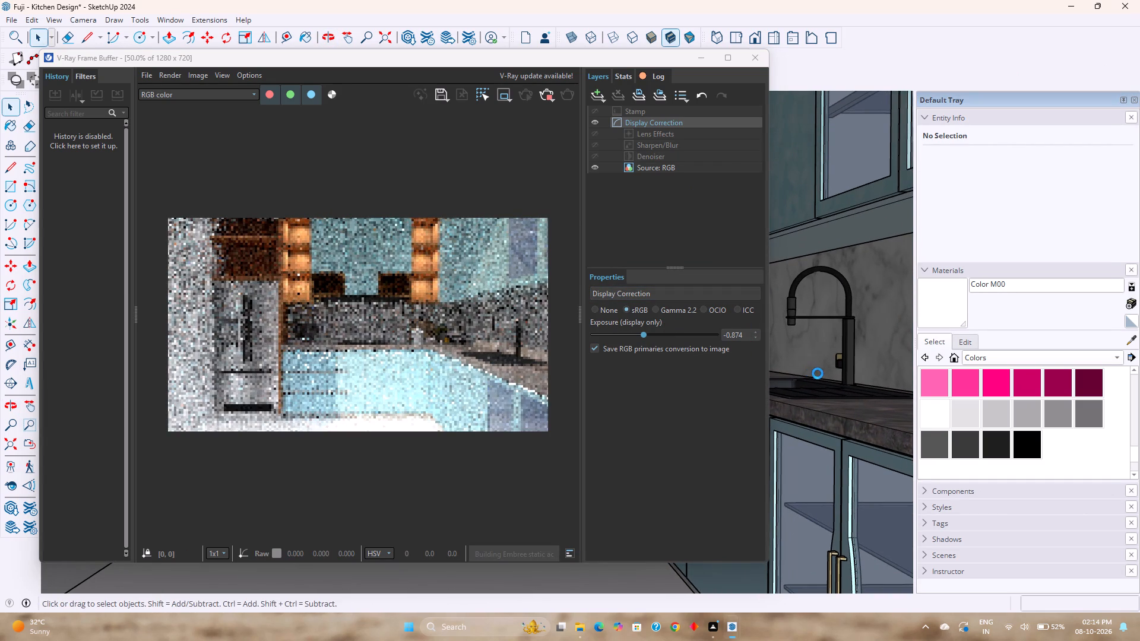
middle_click_drag(818, 373, 695, 329, "shift")
middle_click_drag(860, 472, 809, 431, "shift")
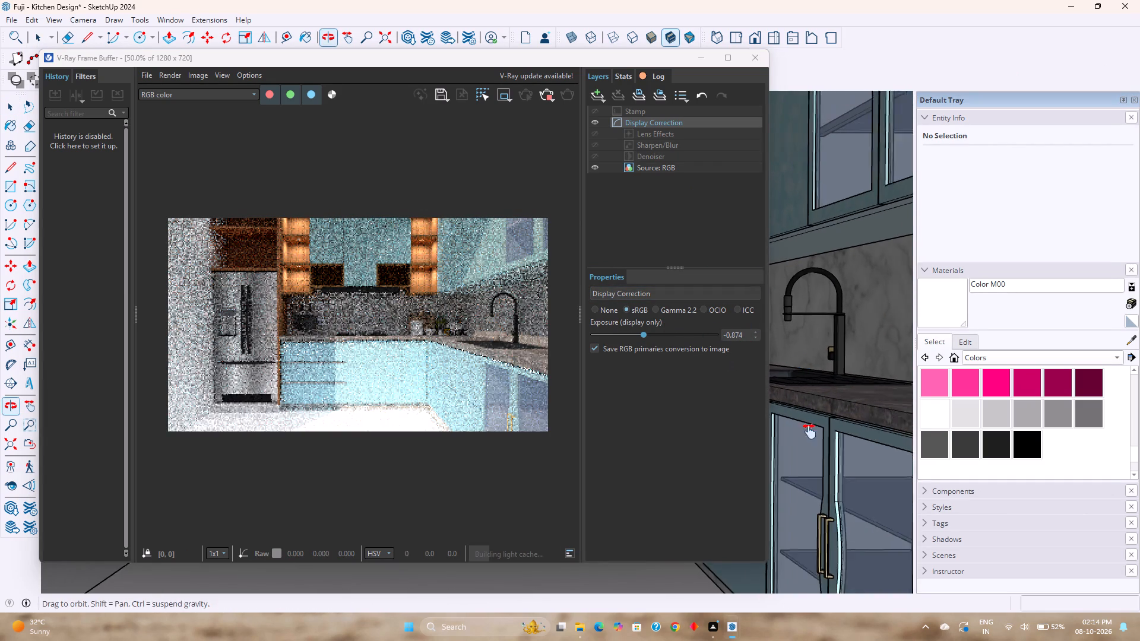
middle_click_drag(809, 431, 762, 405, "shift")
middle_click_drag(824, 481, 841, 413, "shift")
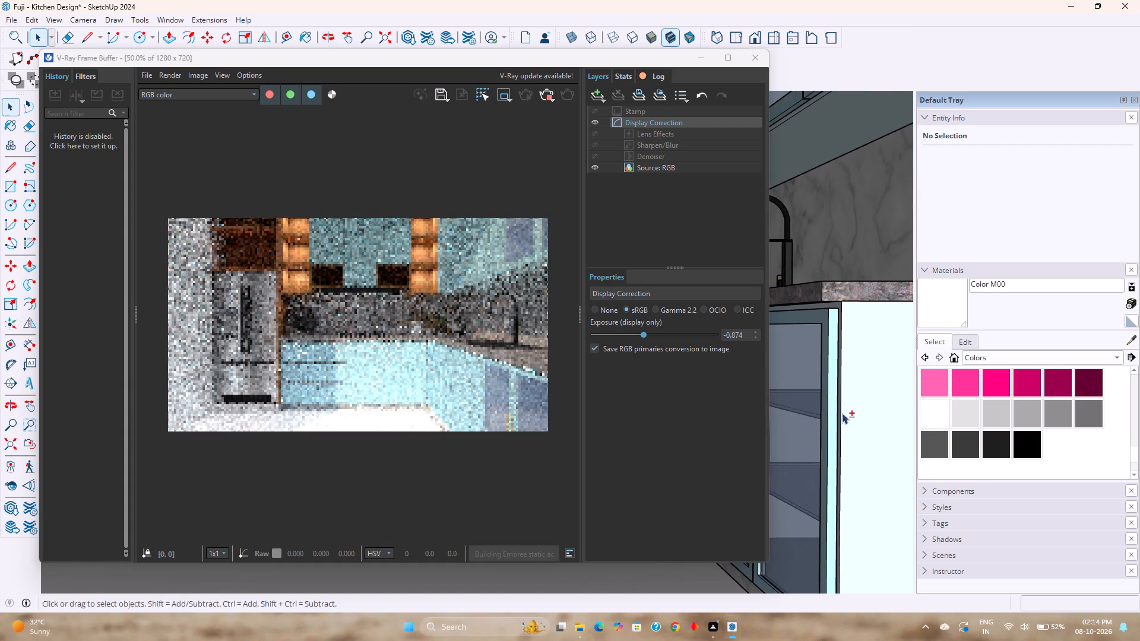
middle_click_drag(842, 413, 820, 547, "shift")
middle_click_drag(818, 547, 822, 440)
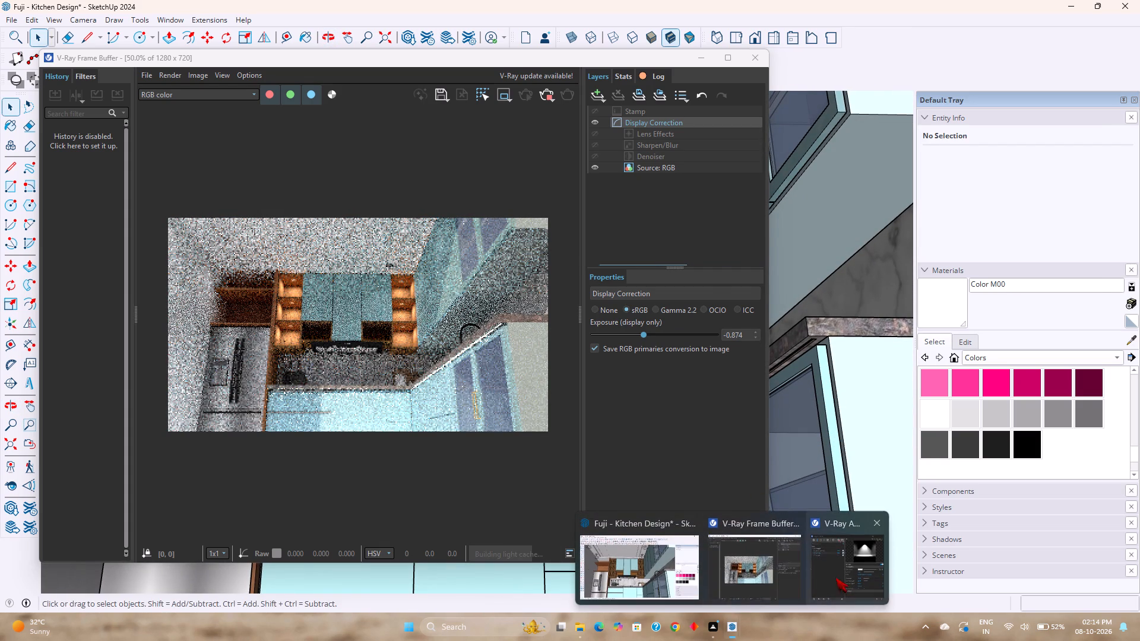
Find the Counter Top light material in the V-Ray Asset Editor's materials and open its settings.
left_click(848, 572)
left_click(664, 90)
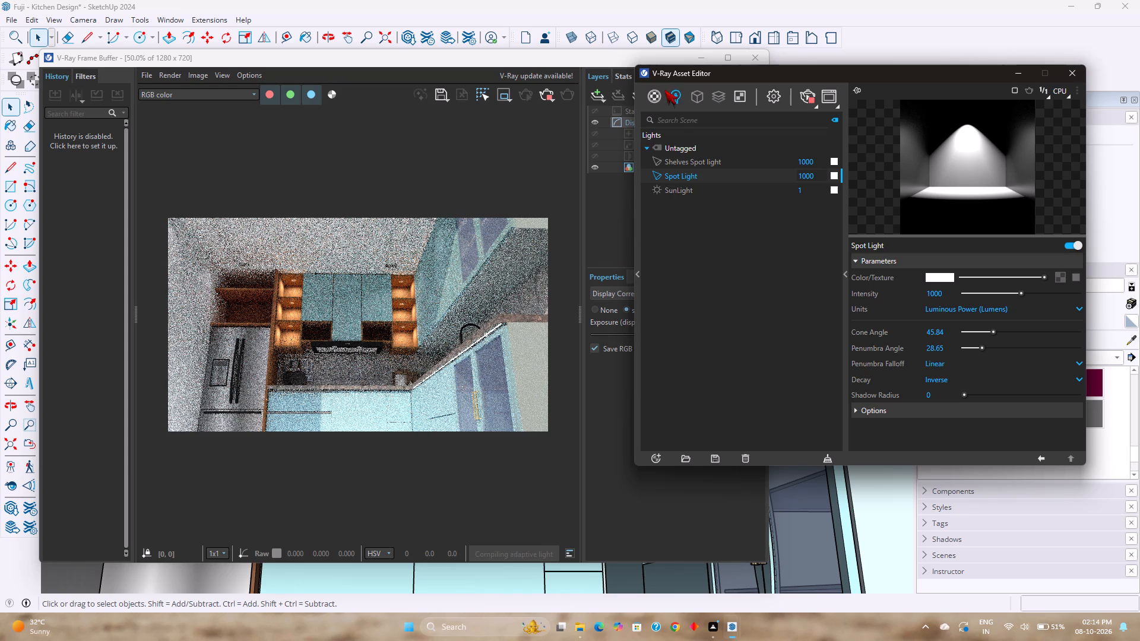
left_click(656, 98)
scroll(721, 368, "down", 5)
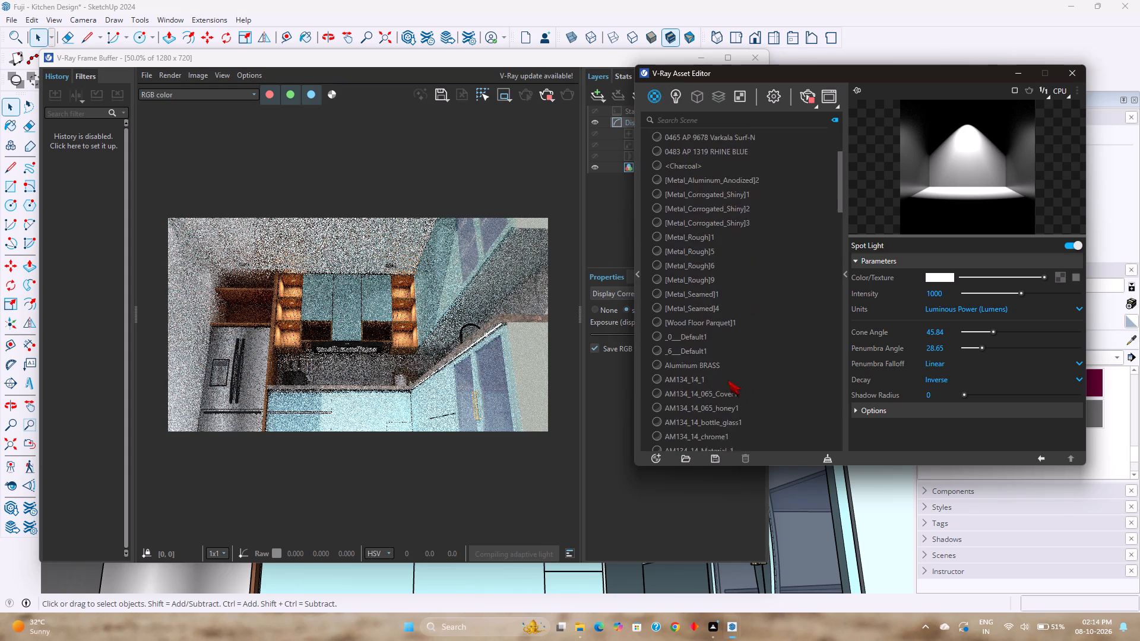
scroll(728, 380, "down", 13)
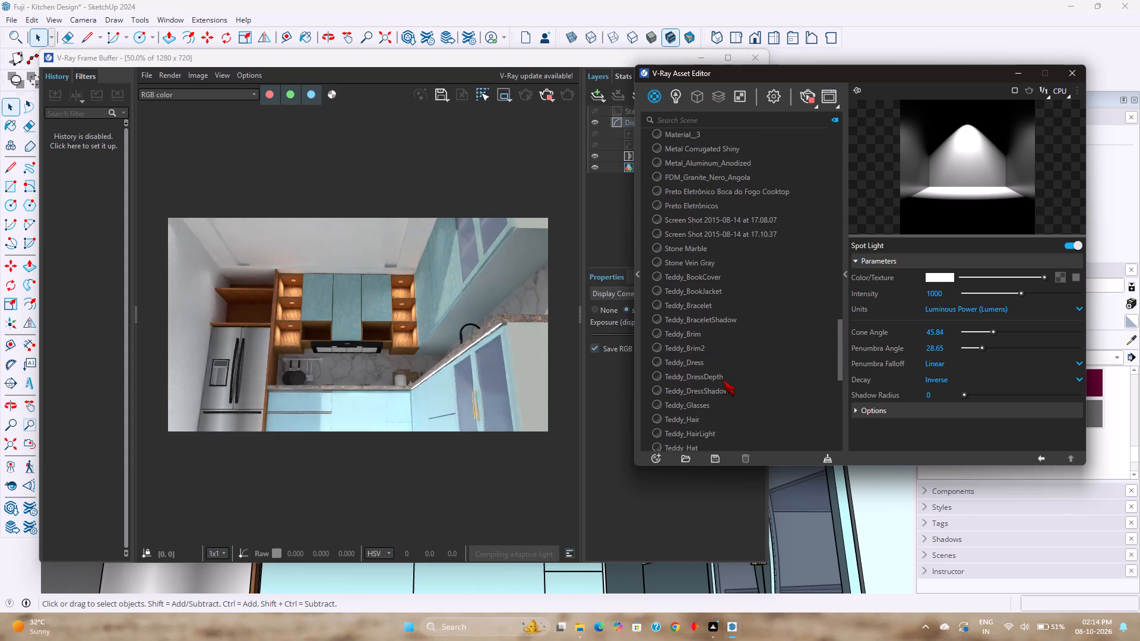
scroll(723, 380, "down", 13)
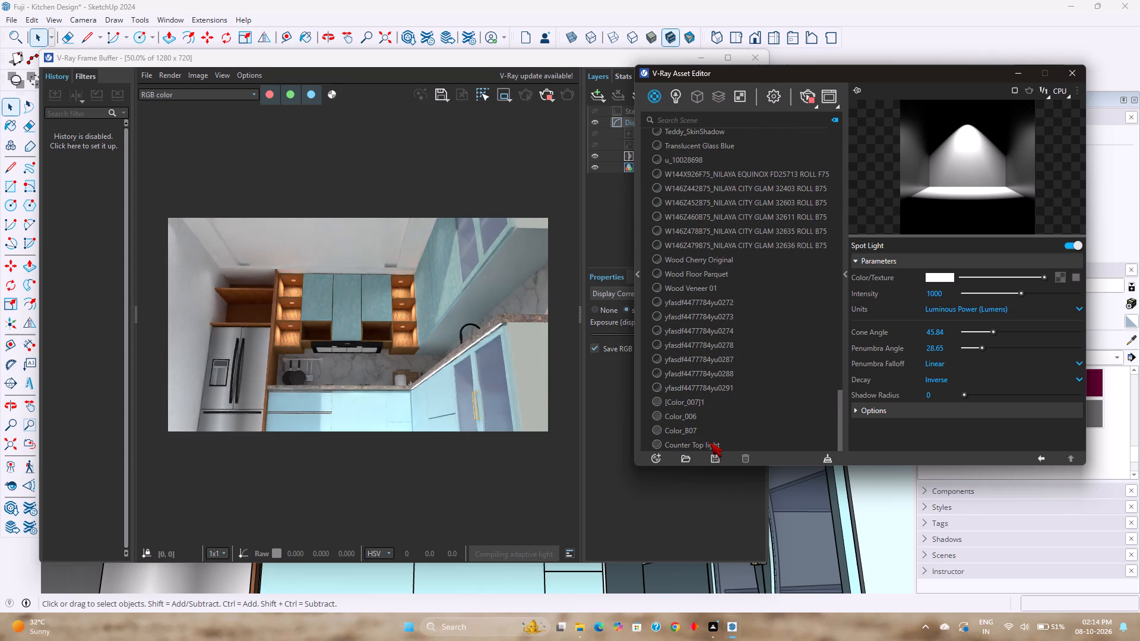
left_click(708, 442)
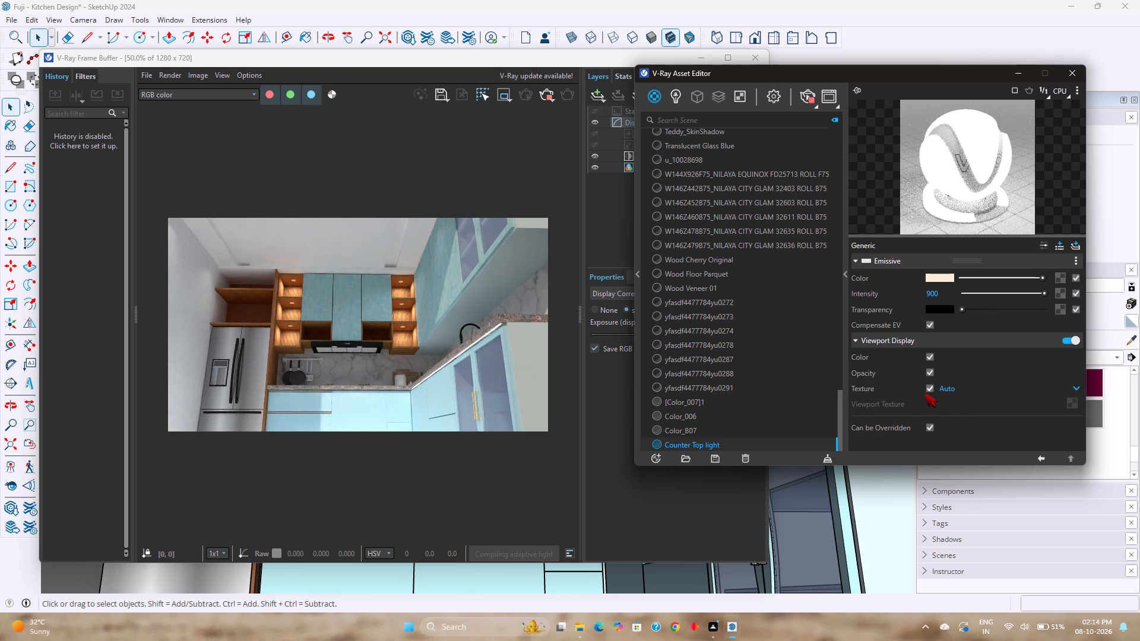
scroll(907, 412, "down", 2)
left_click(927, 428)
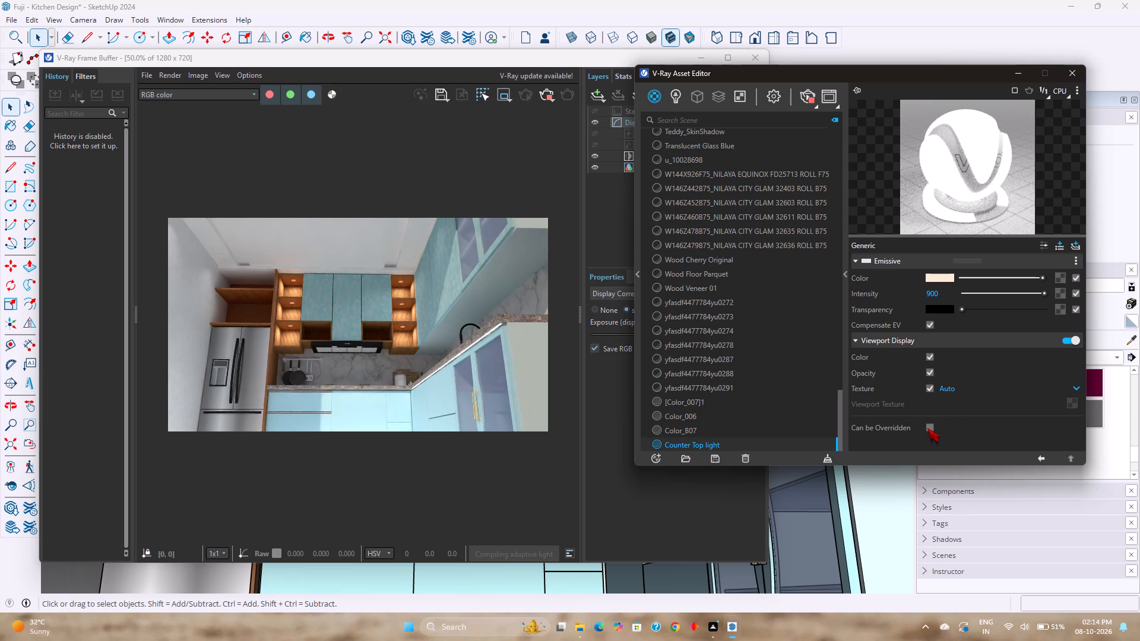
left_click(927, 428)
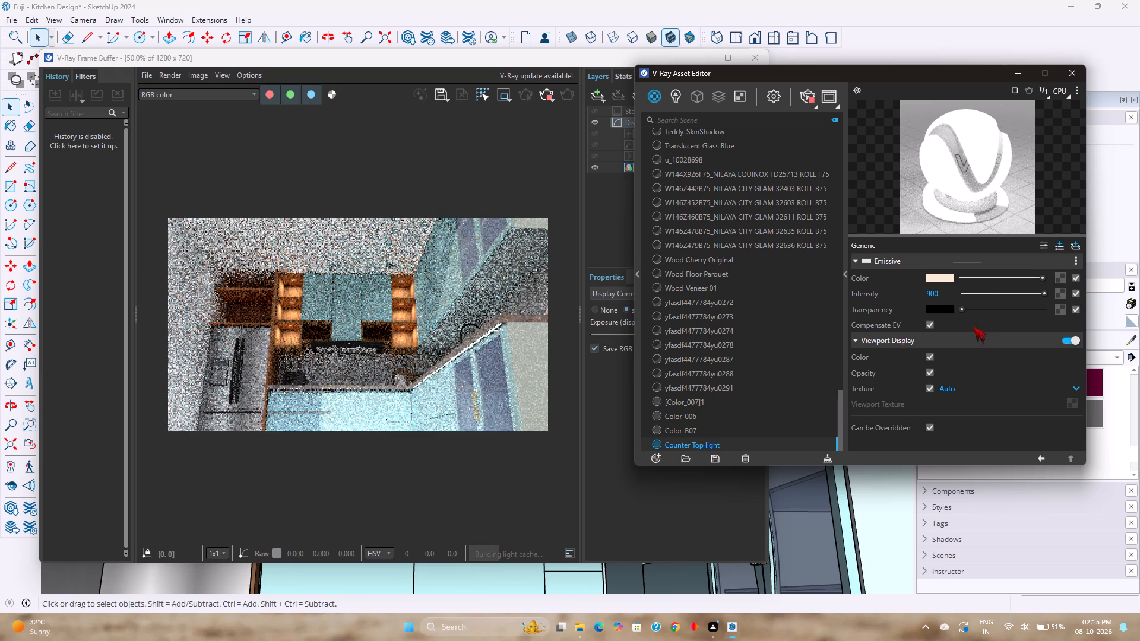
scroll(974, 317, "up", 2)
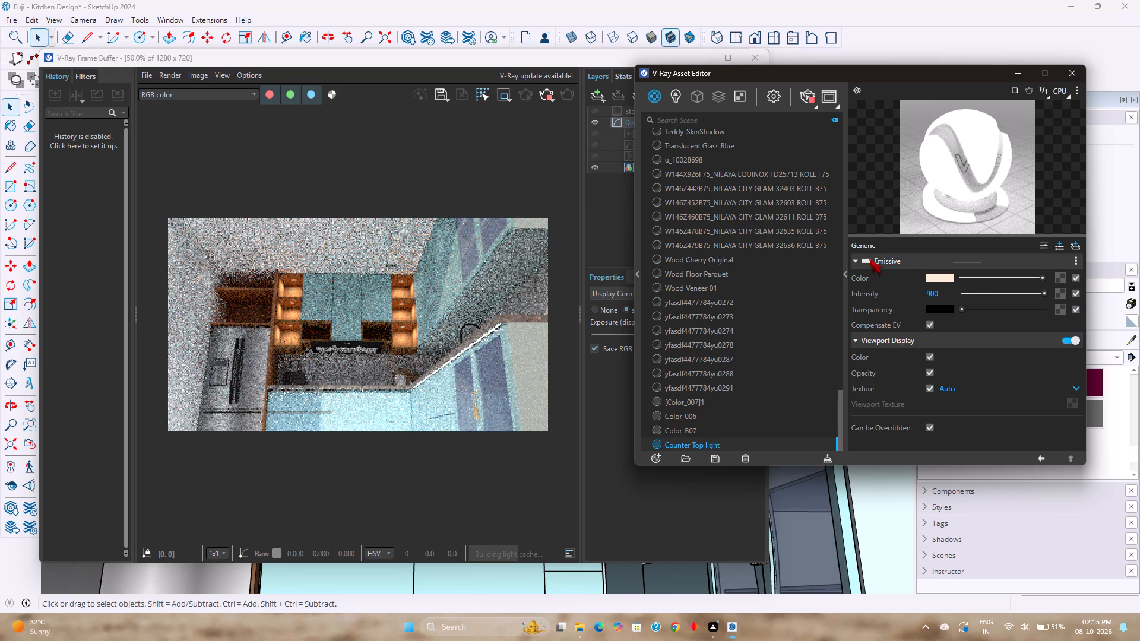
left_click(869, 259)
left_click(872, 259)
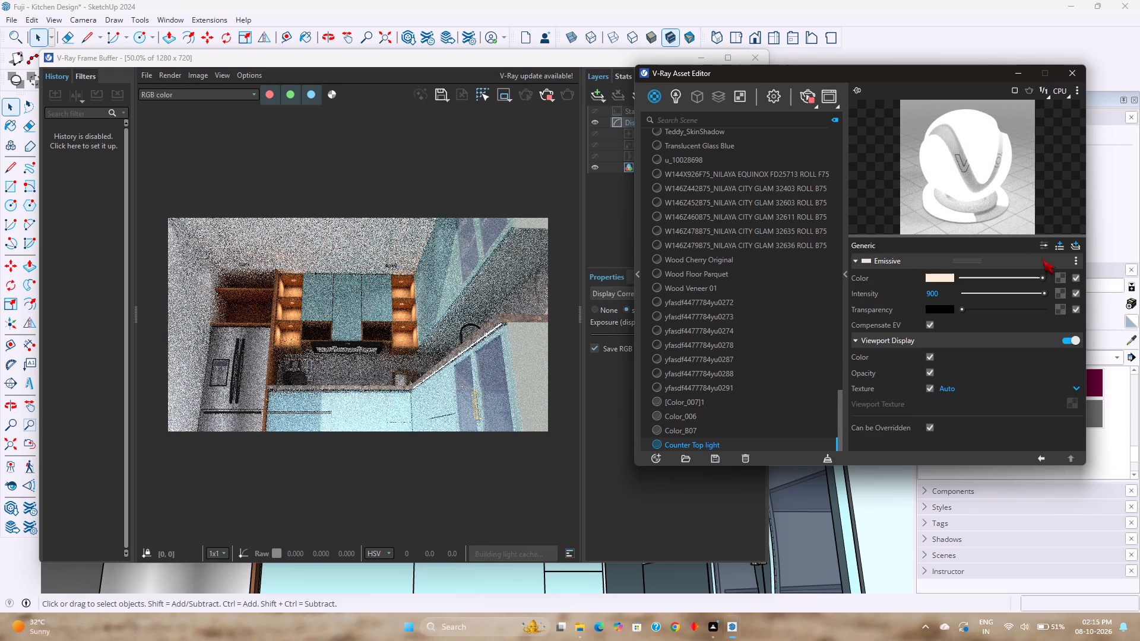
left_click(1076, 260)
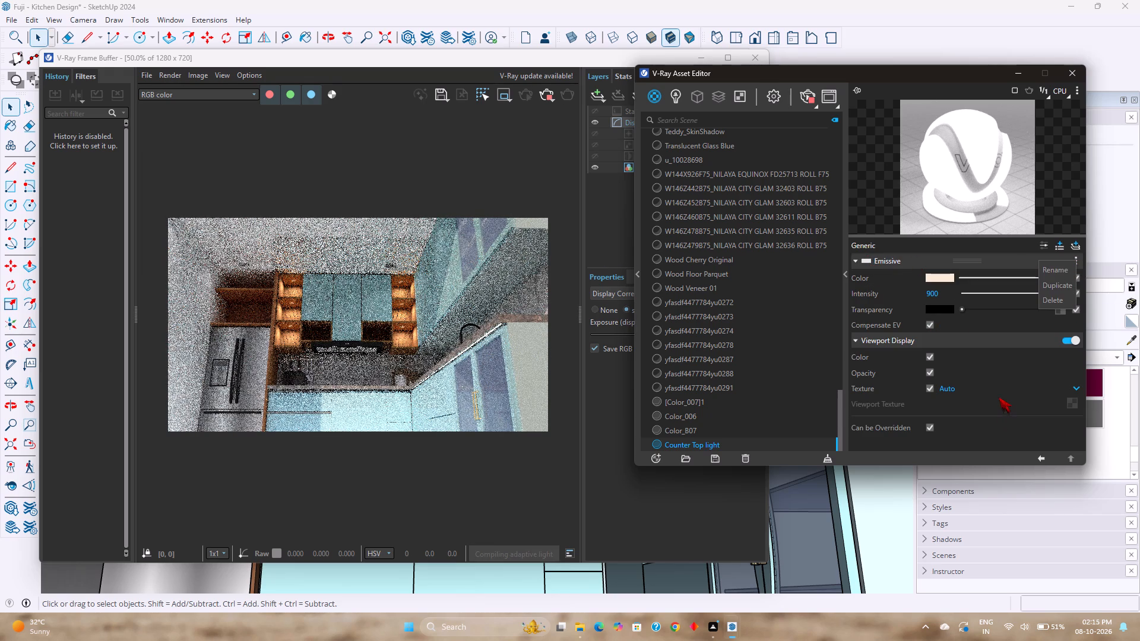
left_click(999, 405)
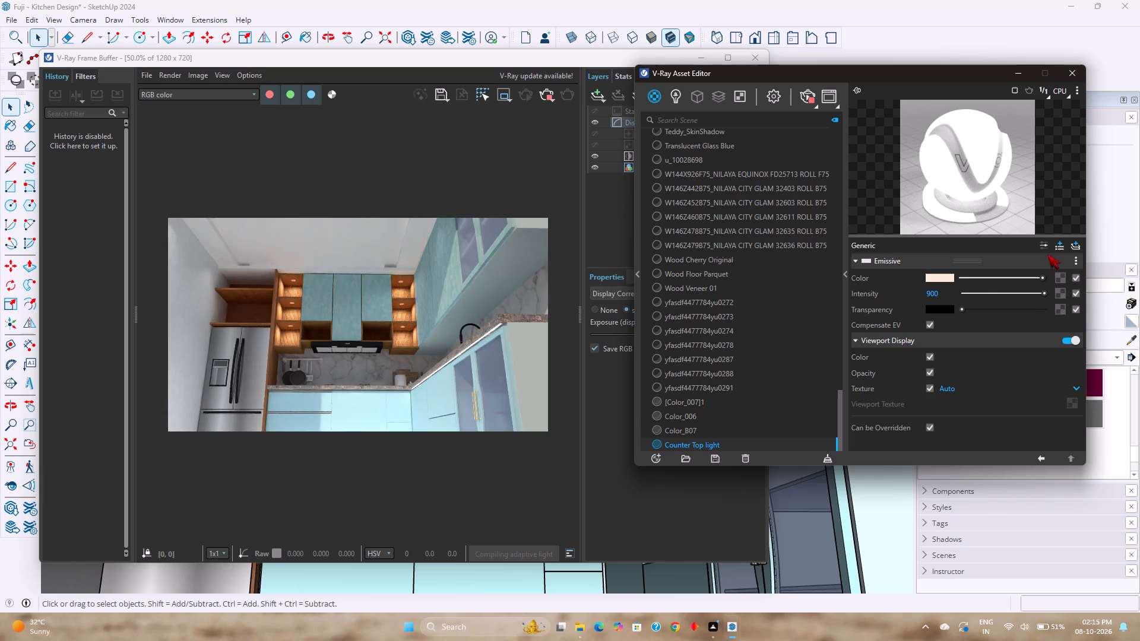
Try an emissive intensity of 1000 on the Counter Top light material, settling on 5000.
double_click(943, 295)
type("10")
type("00")
key("Return")
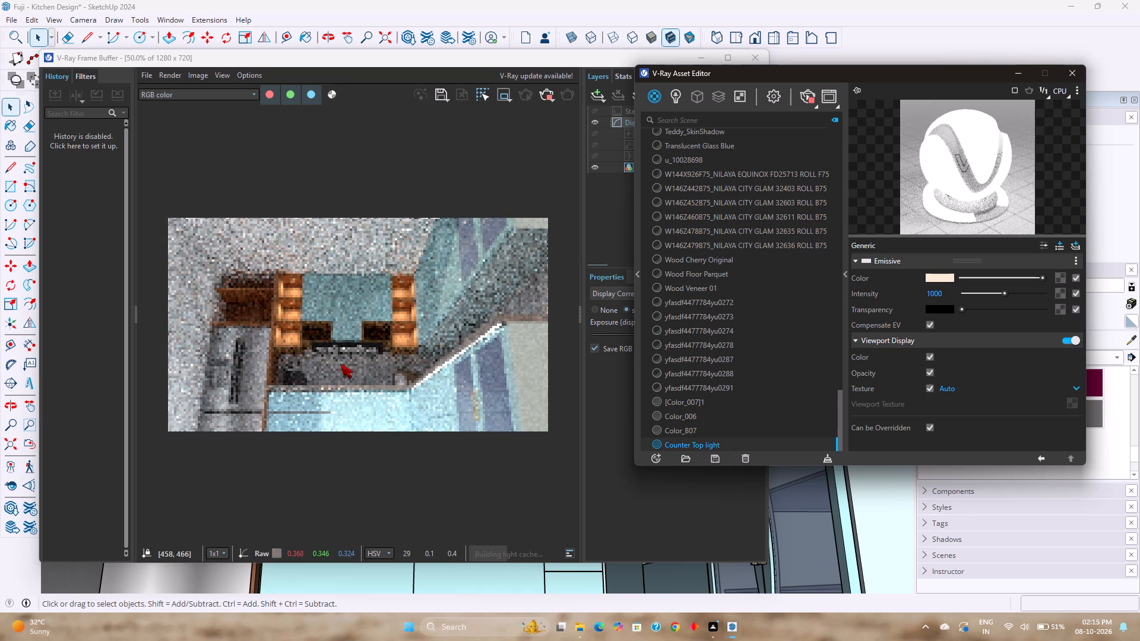
triple_click(946, 295)
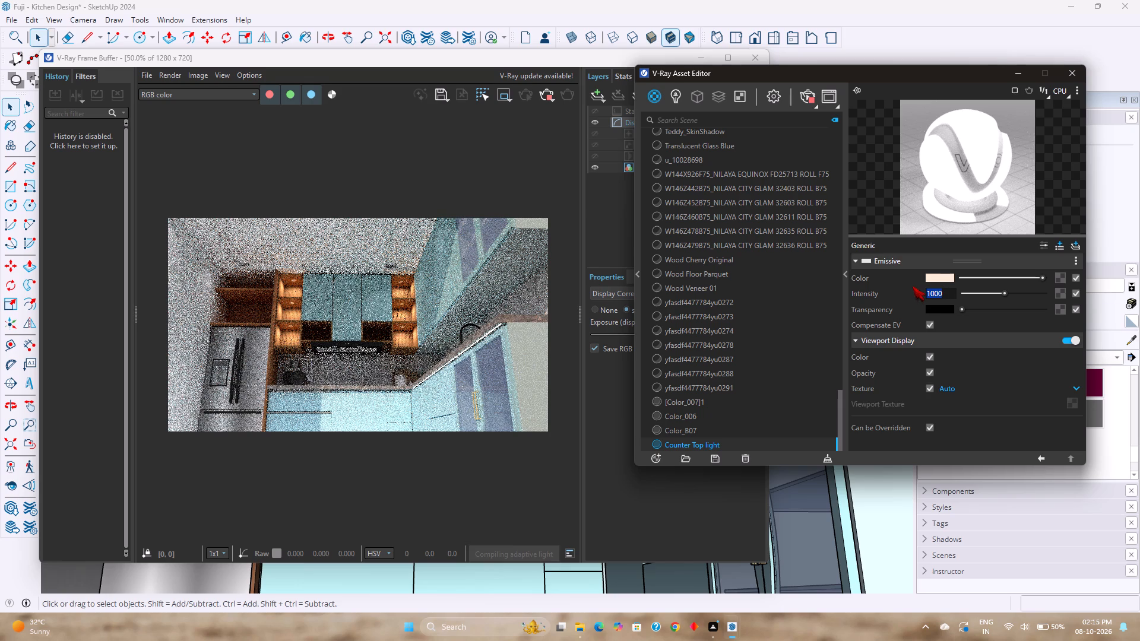
type("5000")
key("Return")
Try Gamma 2.2 as the render's Display Correction with more of the kitchen in frame, and switch it to OCIO.
middle_click_drag(812, 499, 796, 617)
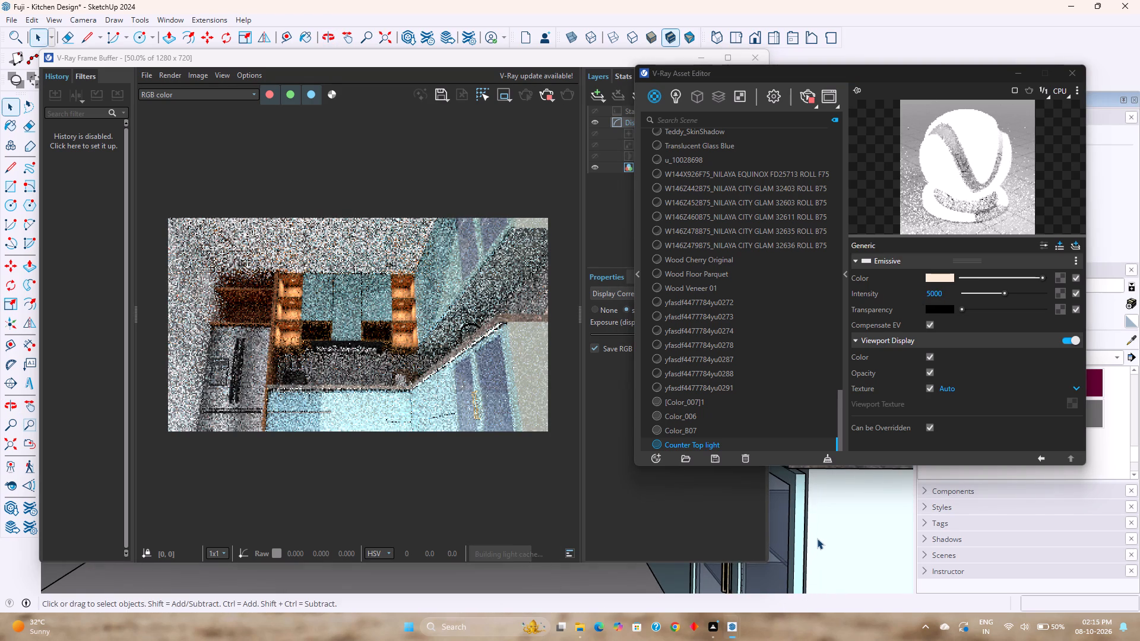
scroll(817, 538, "down", 5)
middle_click_drag(817, 538, 830, 589)
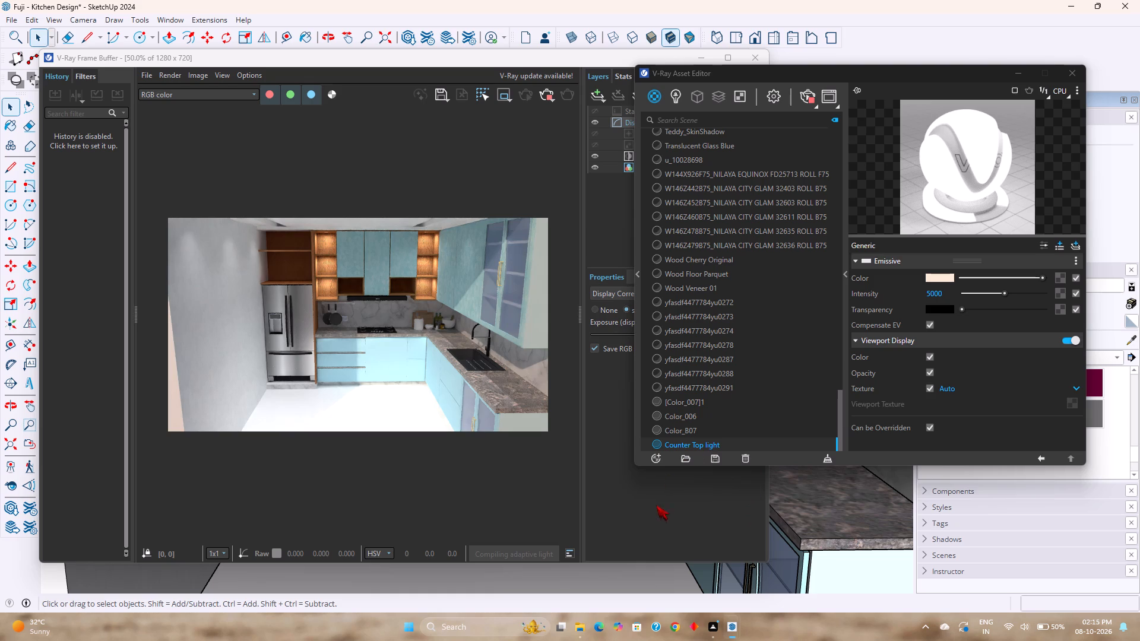
left_click(596, 402)
left_click(665, 312)
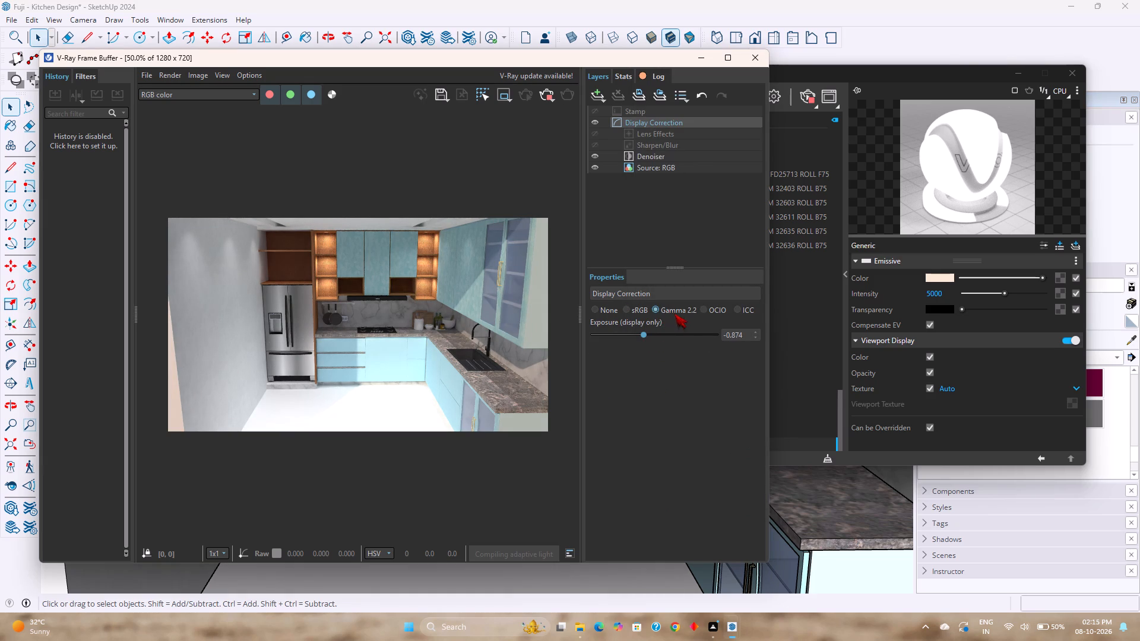
left_click(705, 307)
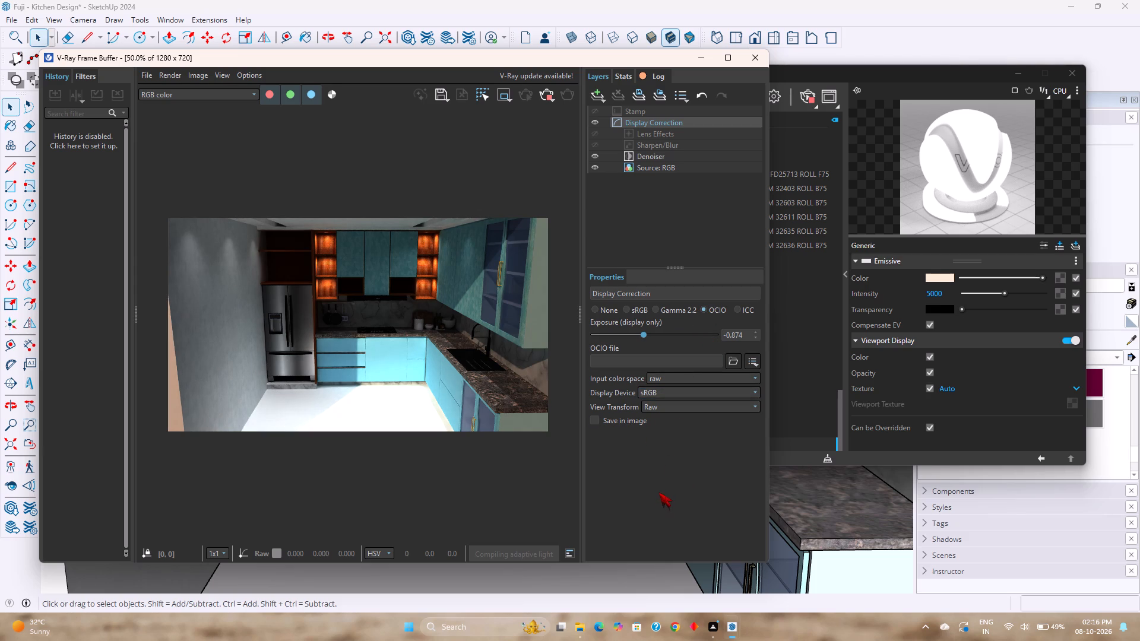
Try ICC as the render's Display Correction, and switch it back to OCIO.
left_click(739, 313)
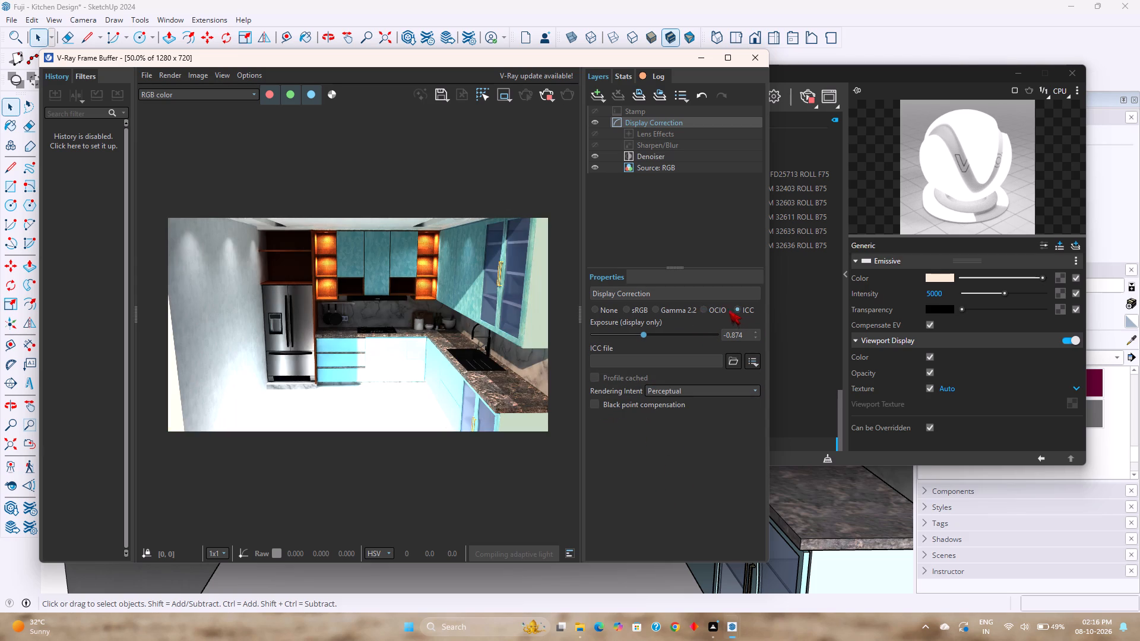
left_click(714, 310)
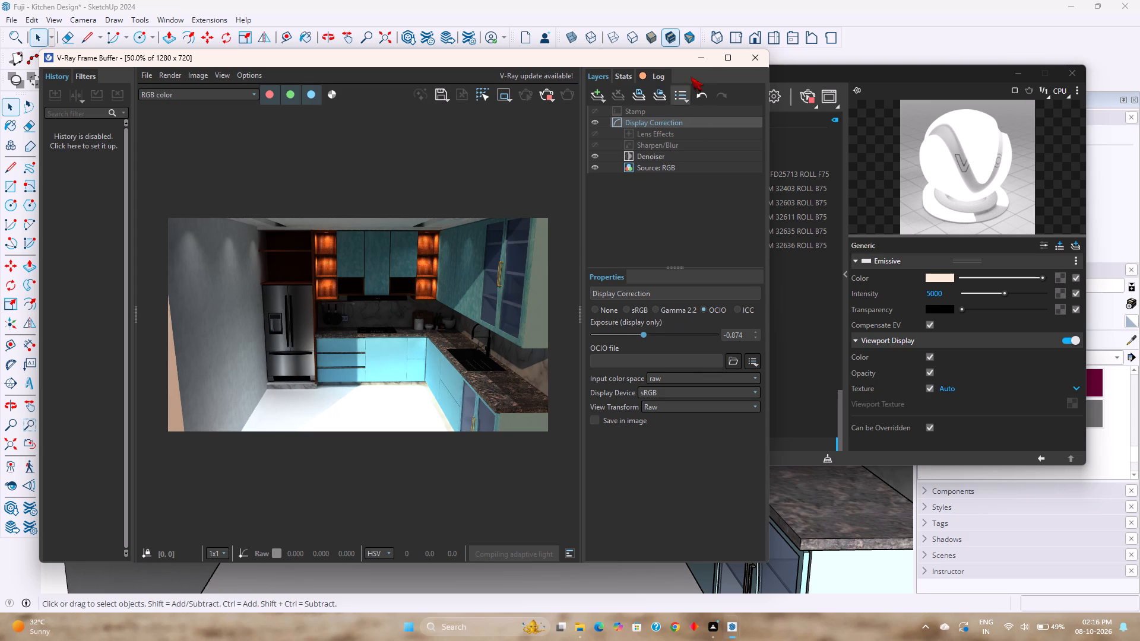
Delete all guide lines from the kitchen model.
left_click(700, 55)
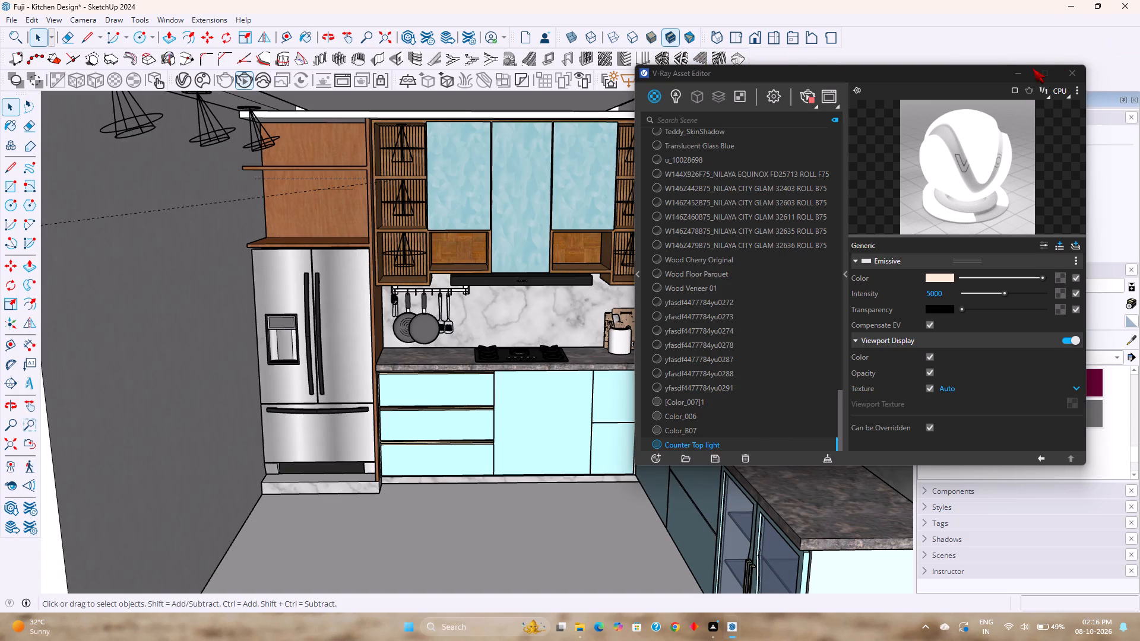
left_click(1023, 75)
scroll(563, 467, "down", 6)
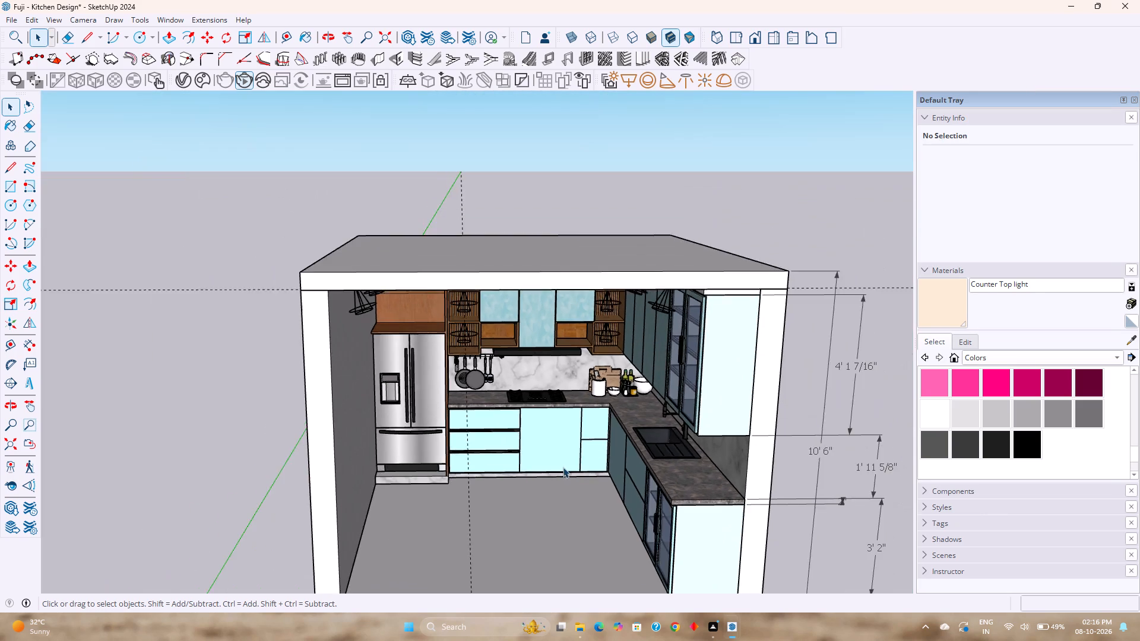
scroll(563, 468, "down", 5)
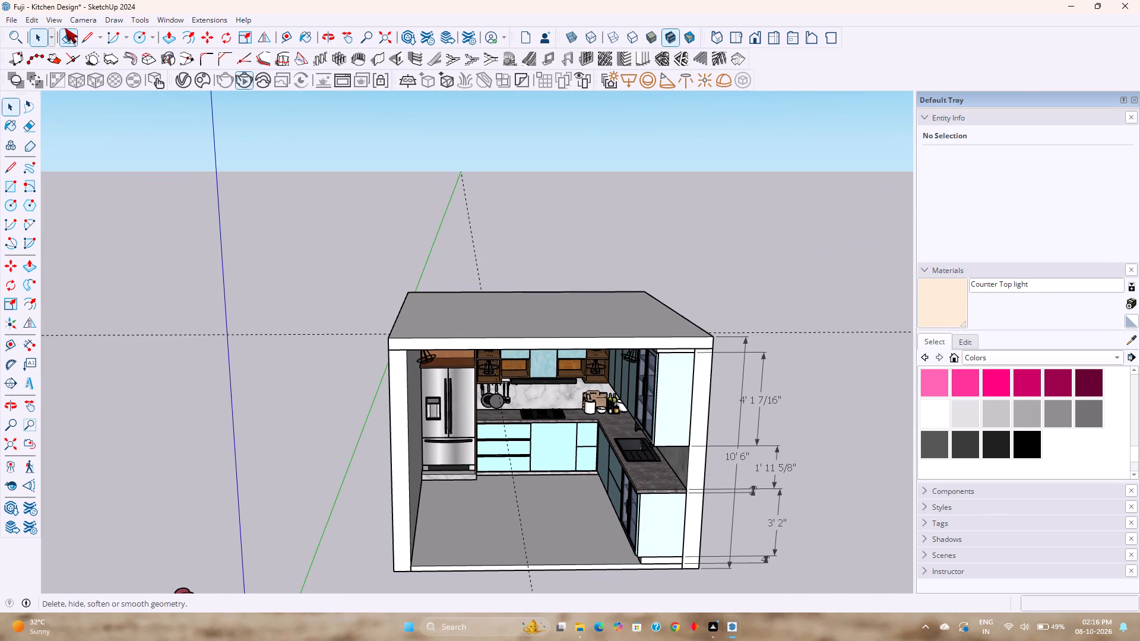
left_click(30, 18)
left_click(77, 136)
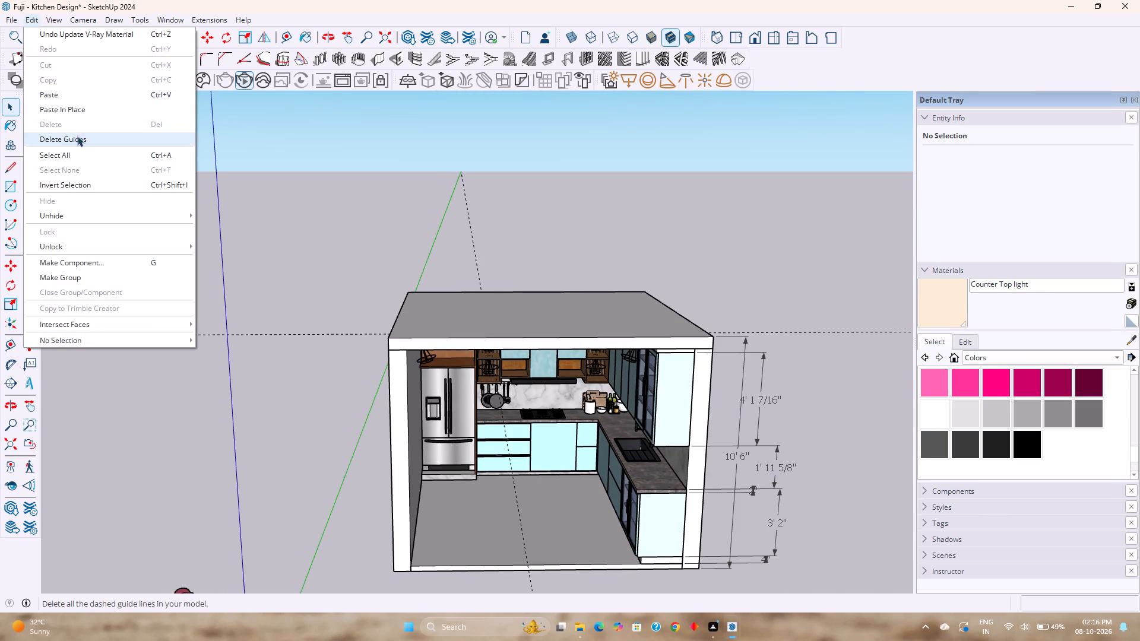
Rotate the entire kitchen with its dimensions 90° about the roof's back corner, so its open side faces along the red axis.
scroll(324, 353, "down", 8)
middle_click_drag(319, 358, 288, 497)
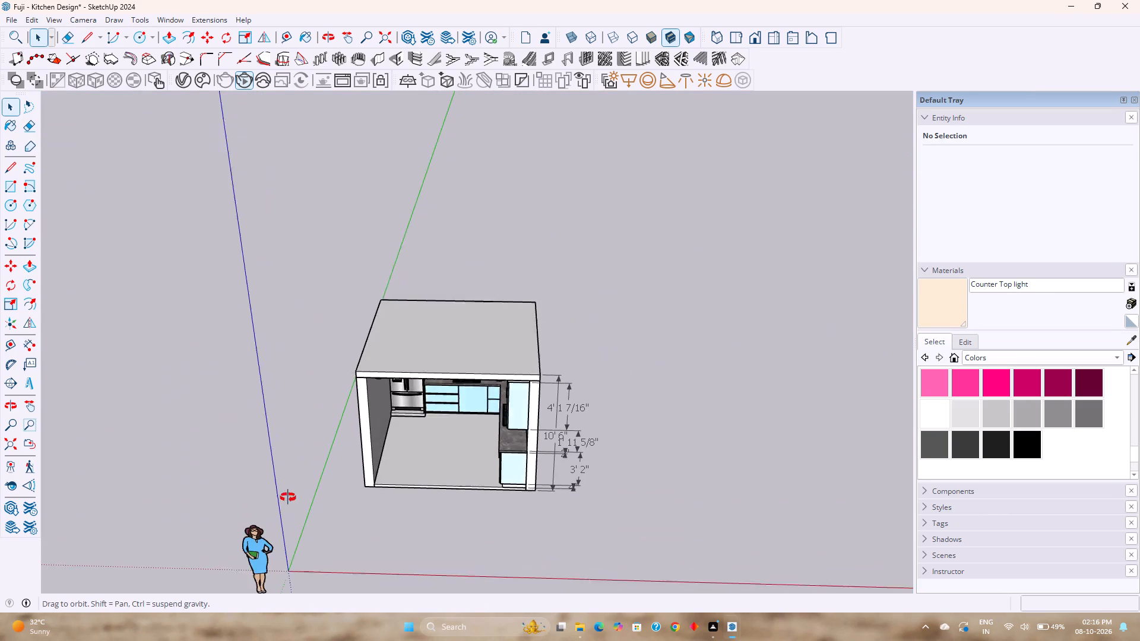
middle_click_drag(288, 497, 288, 499)
left_click_drag(330, 240, 678, 559)
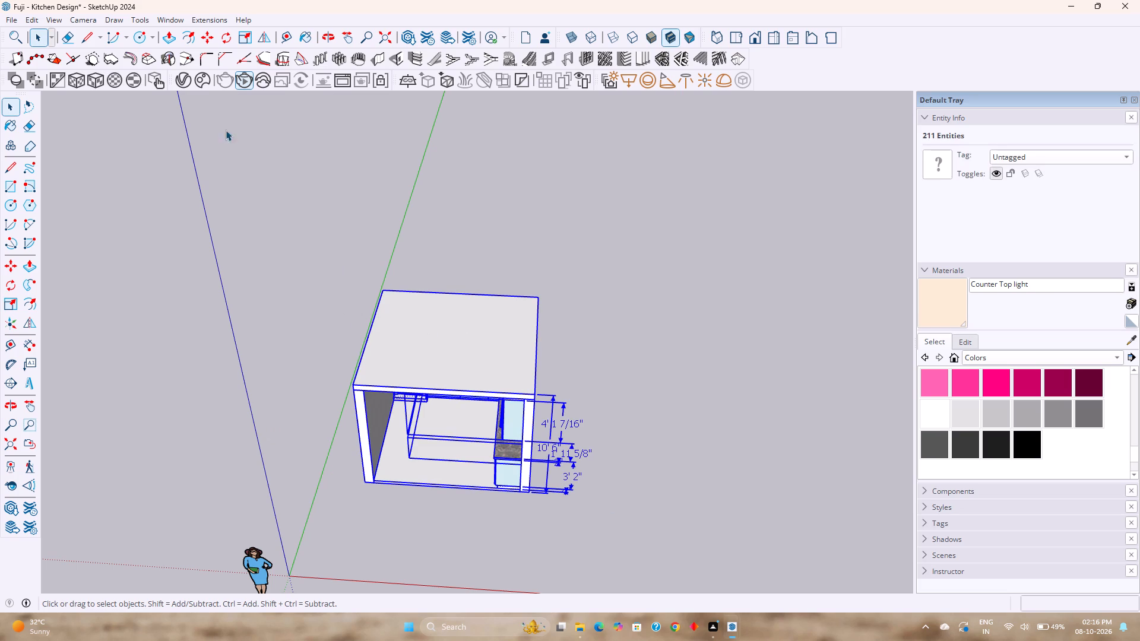
left_click(230, 39)
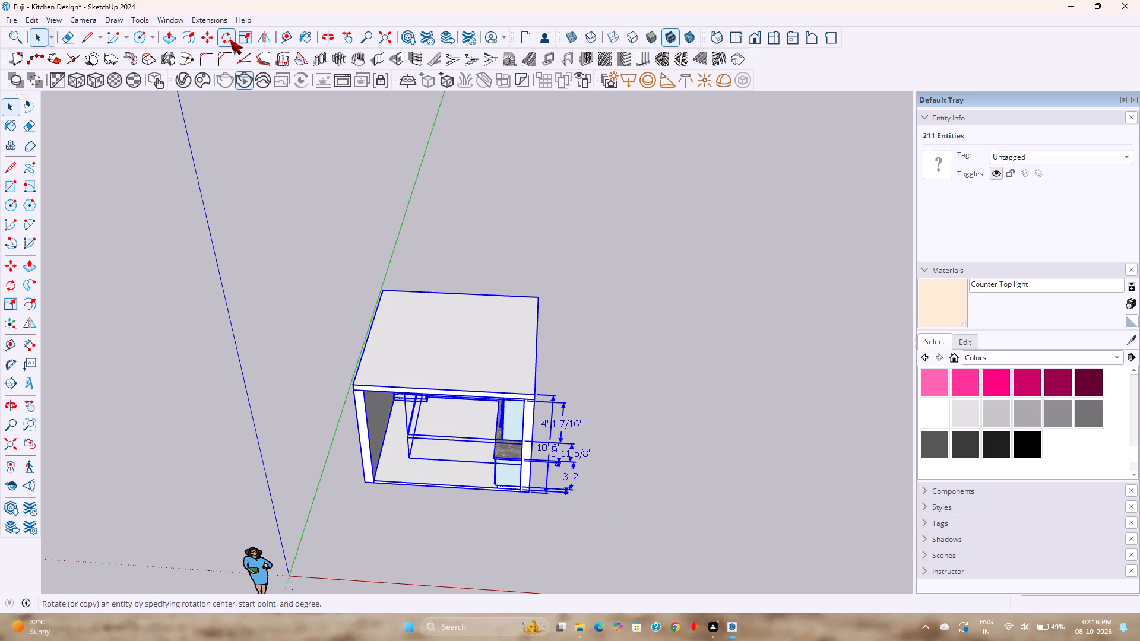
left_click(538, 298)
left_click(534, 393)
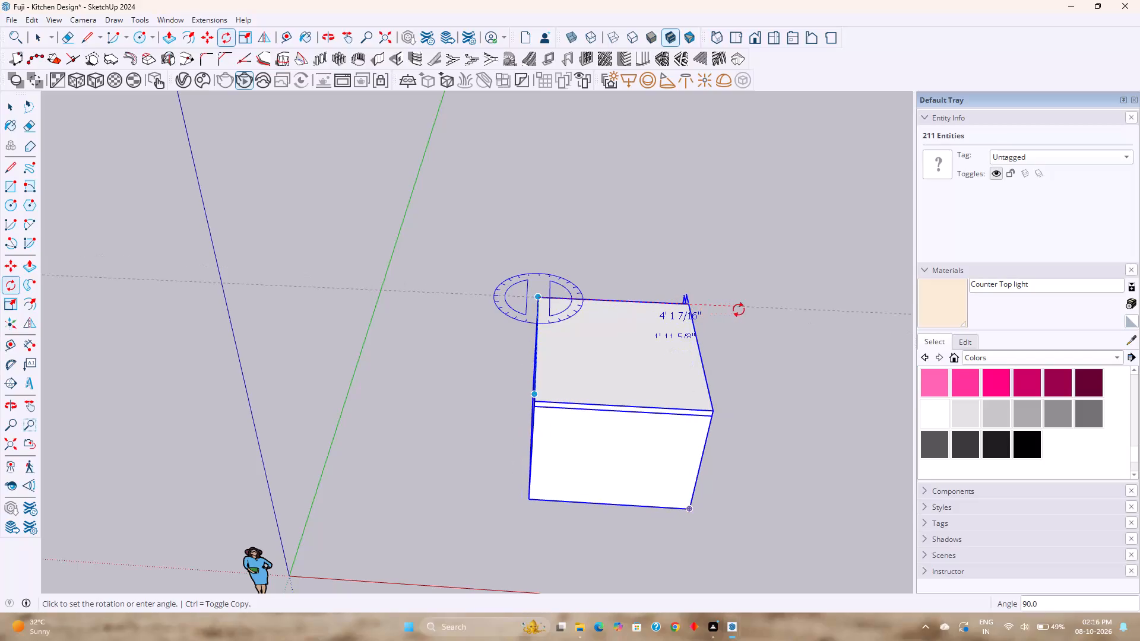
left_click(741, 310)
Examine the rotated kitchen from the standard front, left, back and isometric views, and clear the selection.
scroll(795, 429, "down", 1)
middle_click_drag(795, 429, 708, 412)
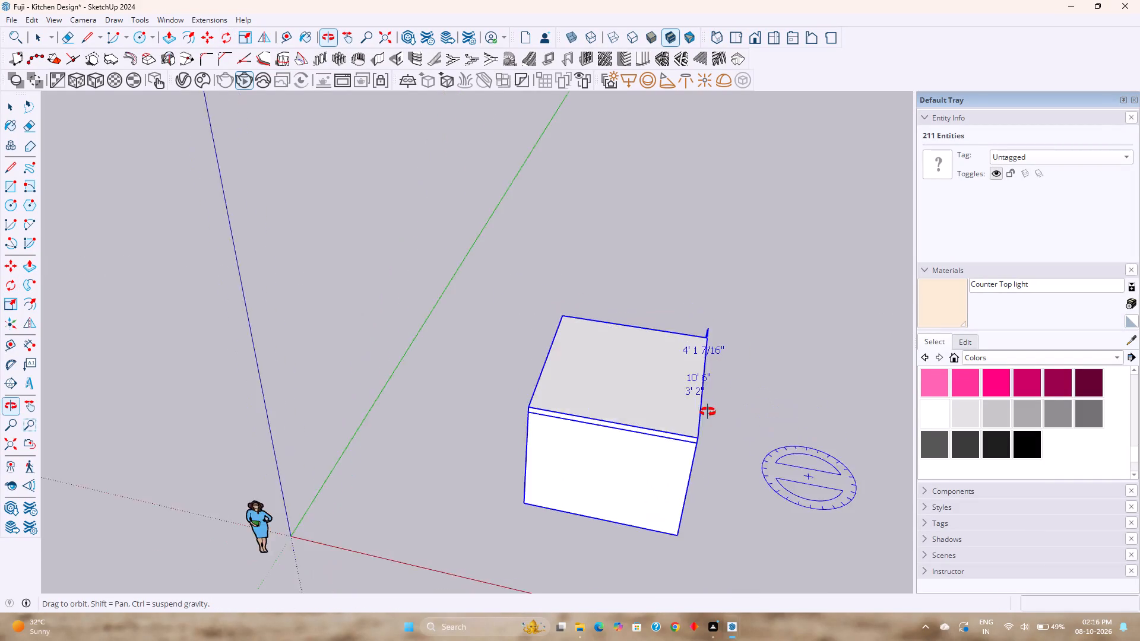
middle_click_drag(708, 412, 451, 334)
left_click(755, 37)
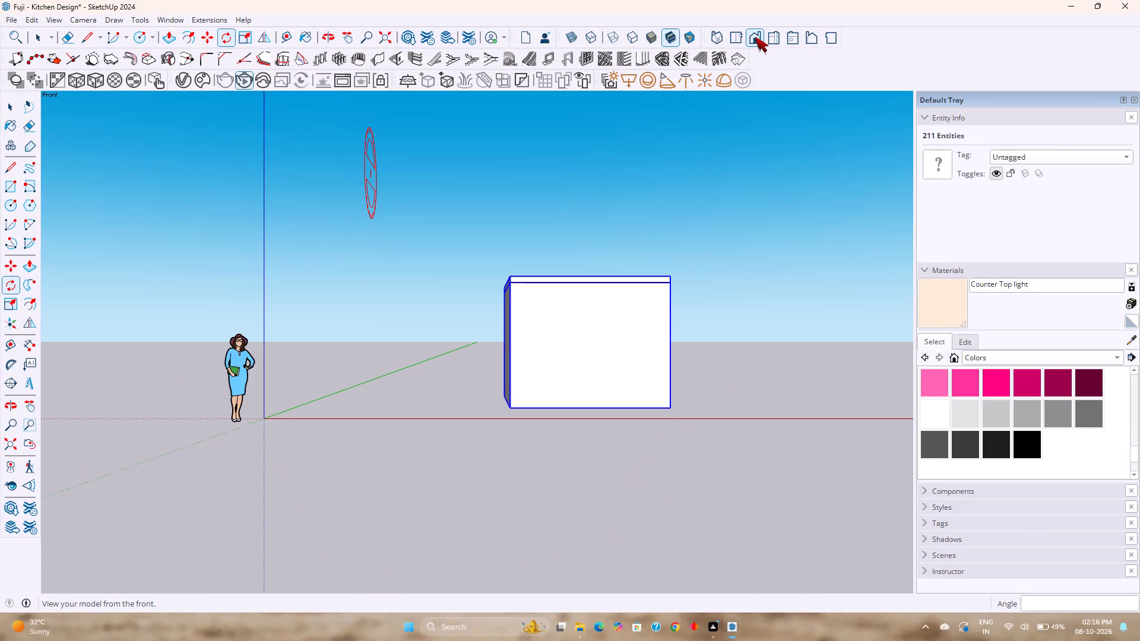
left_click(790, 38)
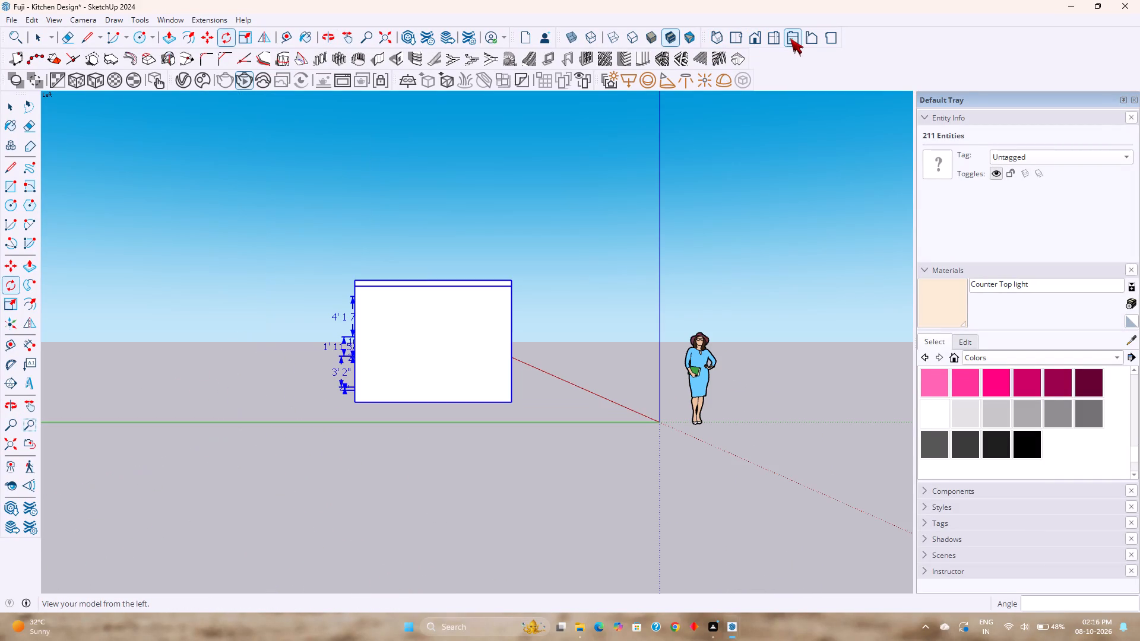
left_click(805, 37)
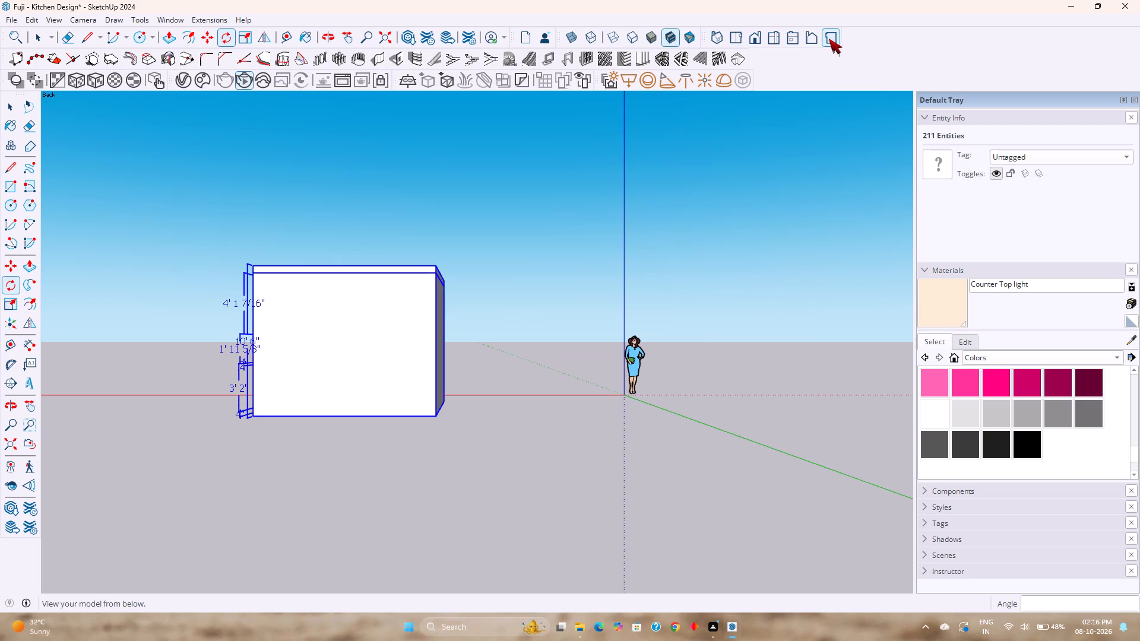
left_click(731, 41)
left_click(722, 42)
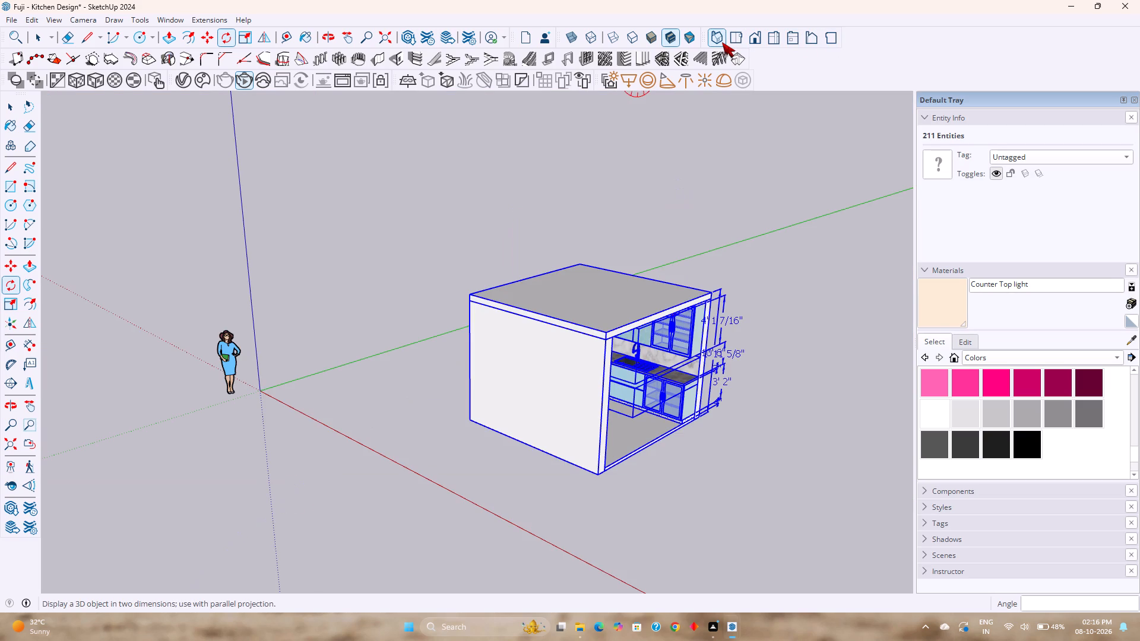
key("space")
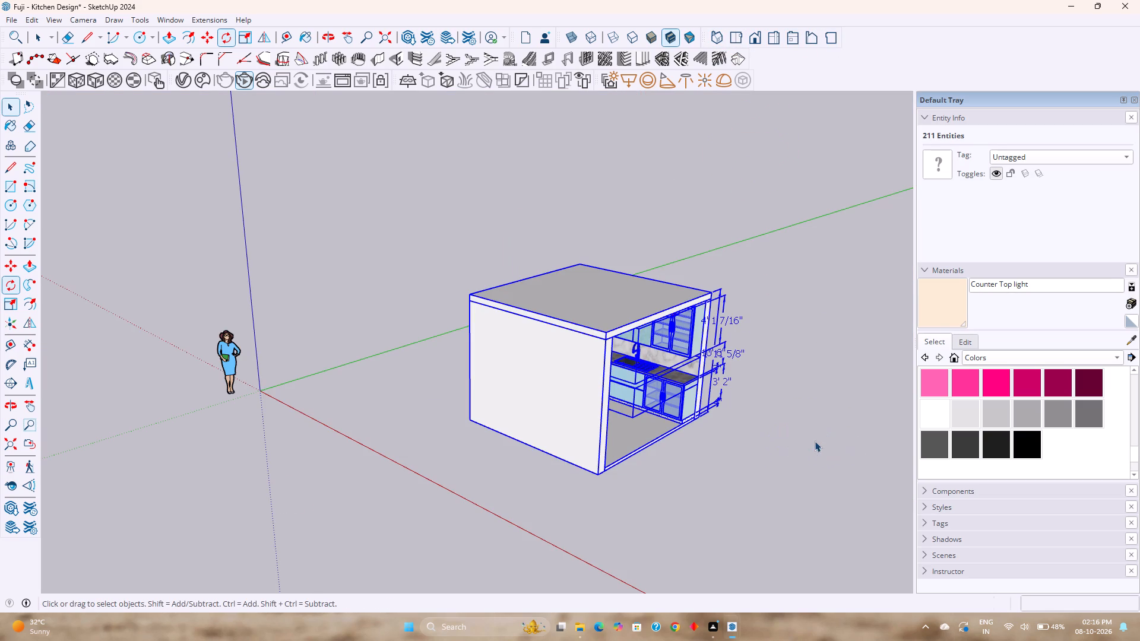
key("Escape")
middle_click_drag(818, 442, 591, 424)
key("Escape")
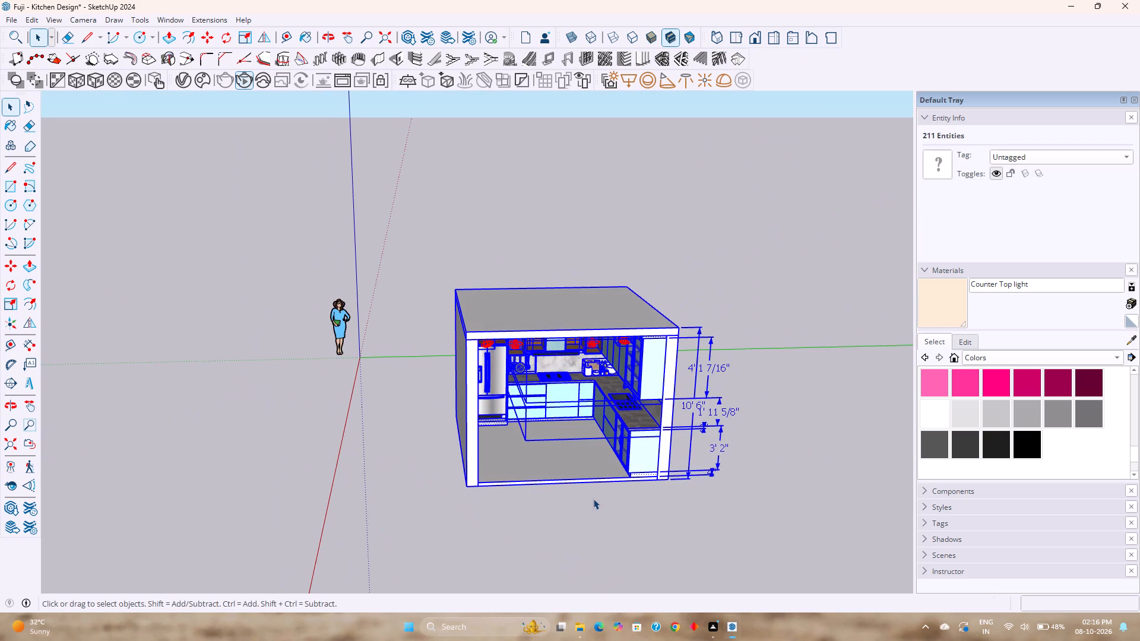
left_click(593, 499)
Frame the kitchen's open side head-on in the model and examine the interactive render up close.
scroll(597, 532, "up", 5)
middle_click_drag(577, 495, 518, 389)
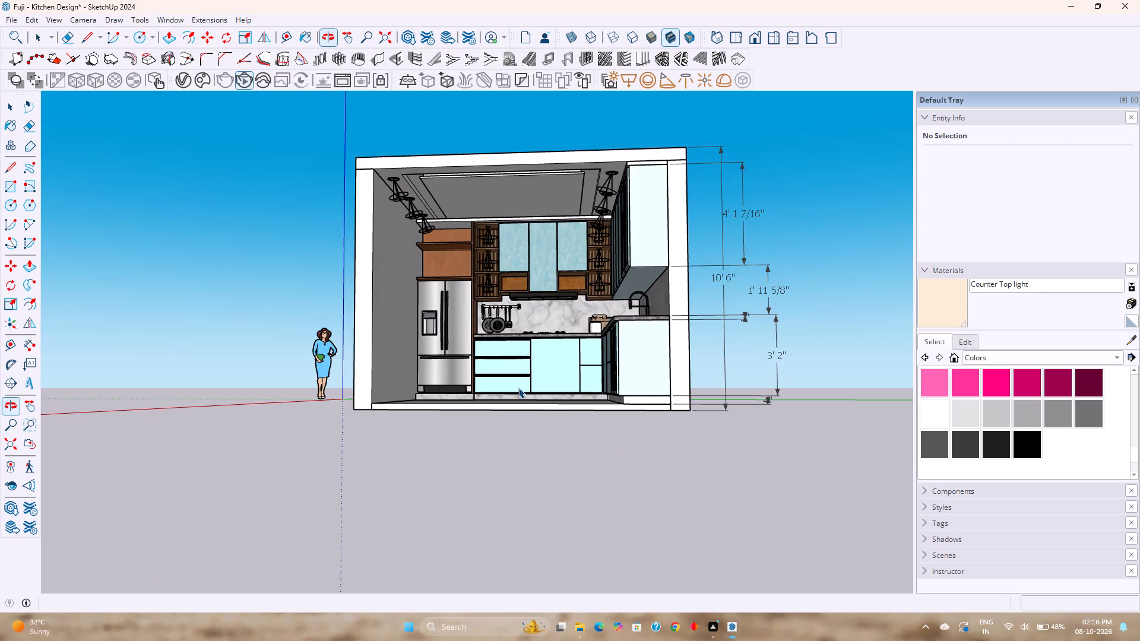
scroll(520, 262, "up", 3)
middle_click_drag(521, 263, 523, 294)
middle_click_drag(523, 294, 536, 293)
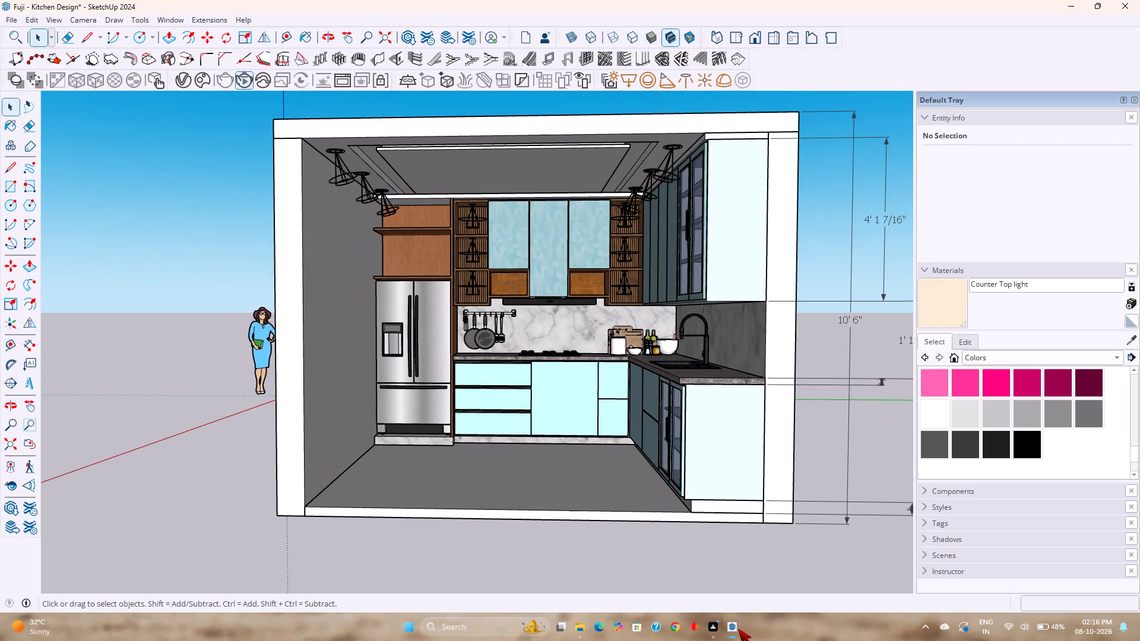
left_click(739, 629)
left_click(753, 579)
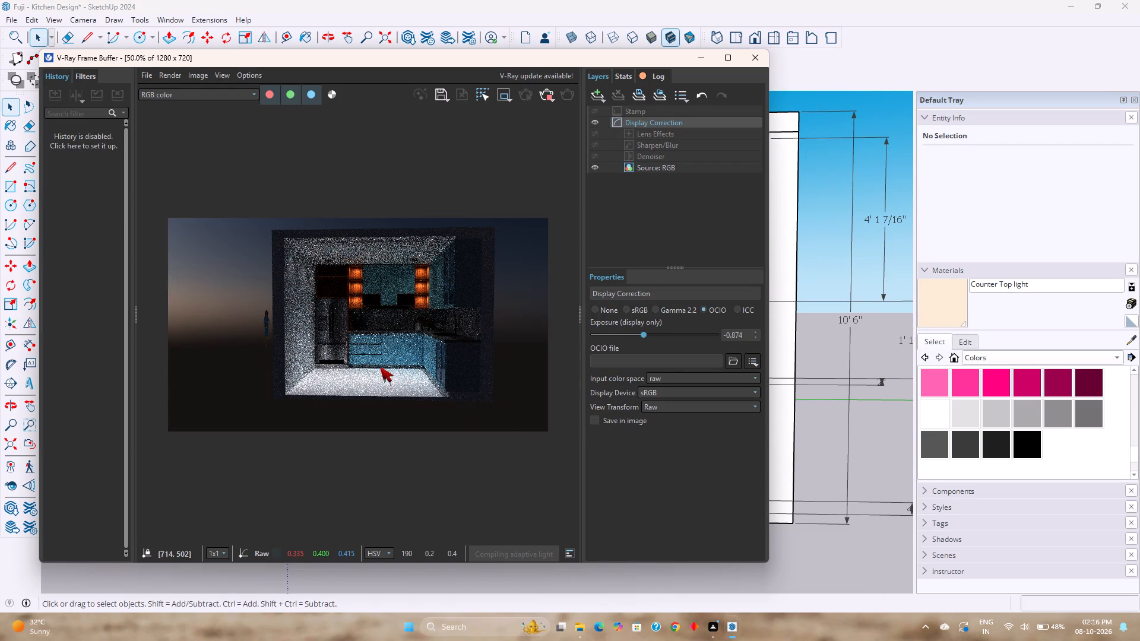
scroll(380, 367, "up", 2)
scroll(380, 367, "down", 2)
scroll(401, 392, "up", 1)
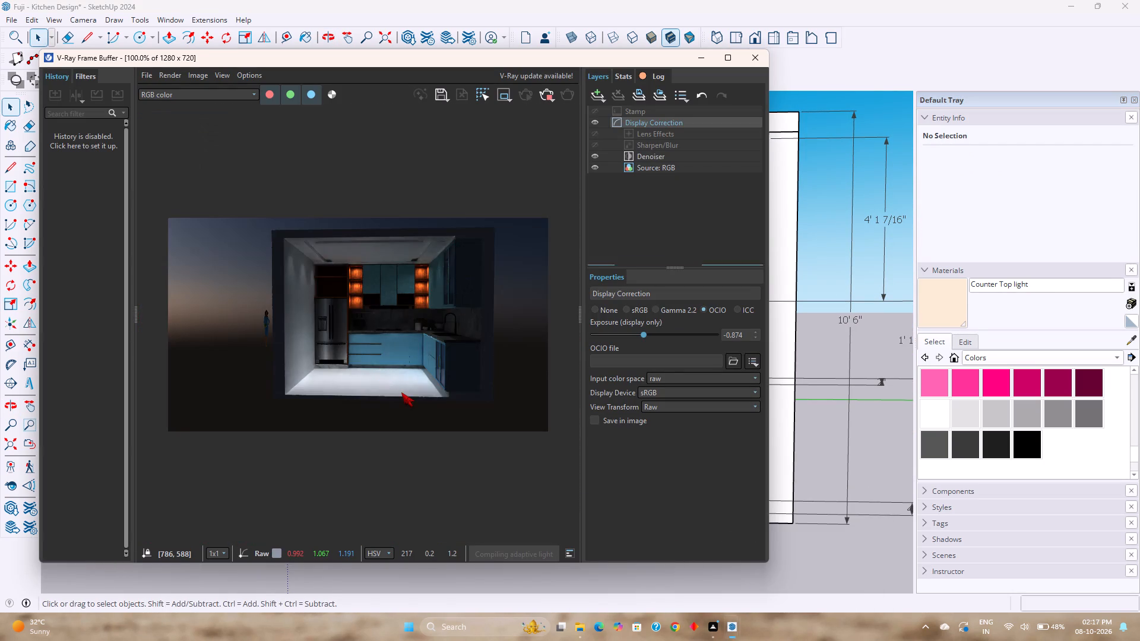
middle_click_drag(401, 392, 413, 388)
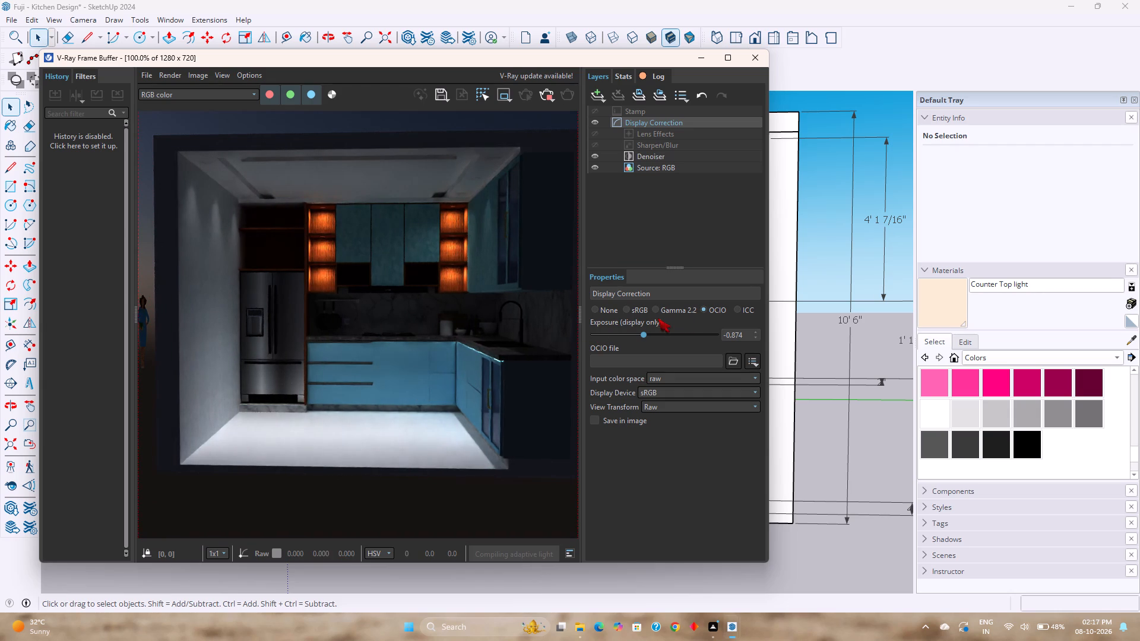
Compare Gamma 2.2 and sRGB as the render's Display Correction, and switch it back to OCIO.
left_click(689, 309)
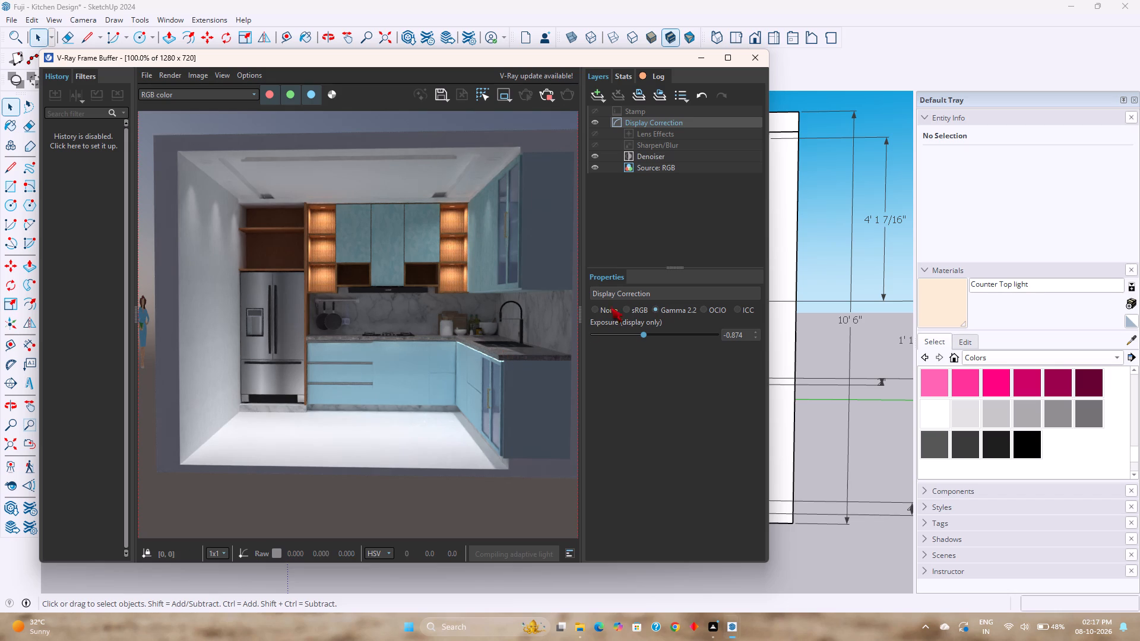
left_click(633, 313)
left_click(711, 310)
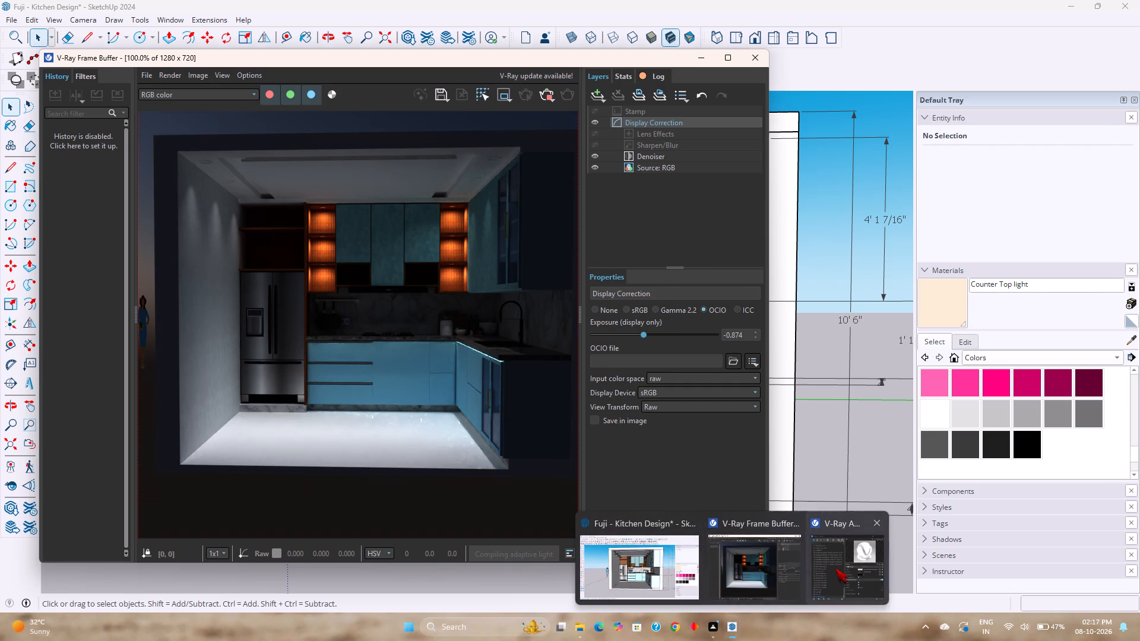
Set the Counter Top light material's emissive intensity to 1000.
left_click(835, 568)
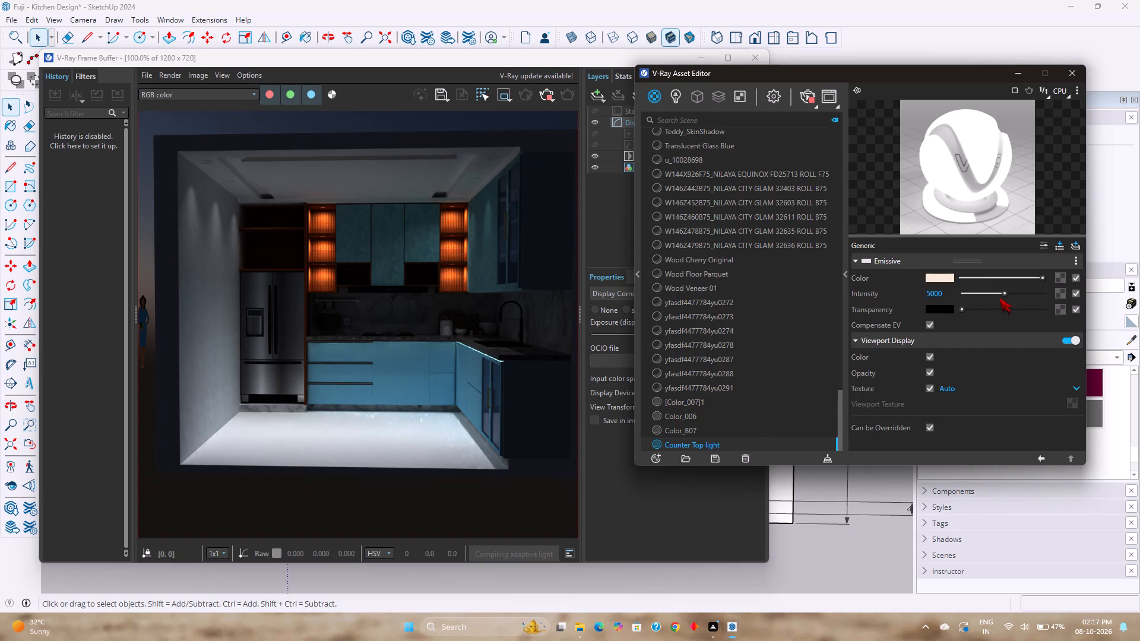
double_click(949, 292)
type("1000")
key("Return")
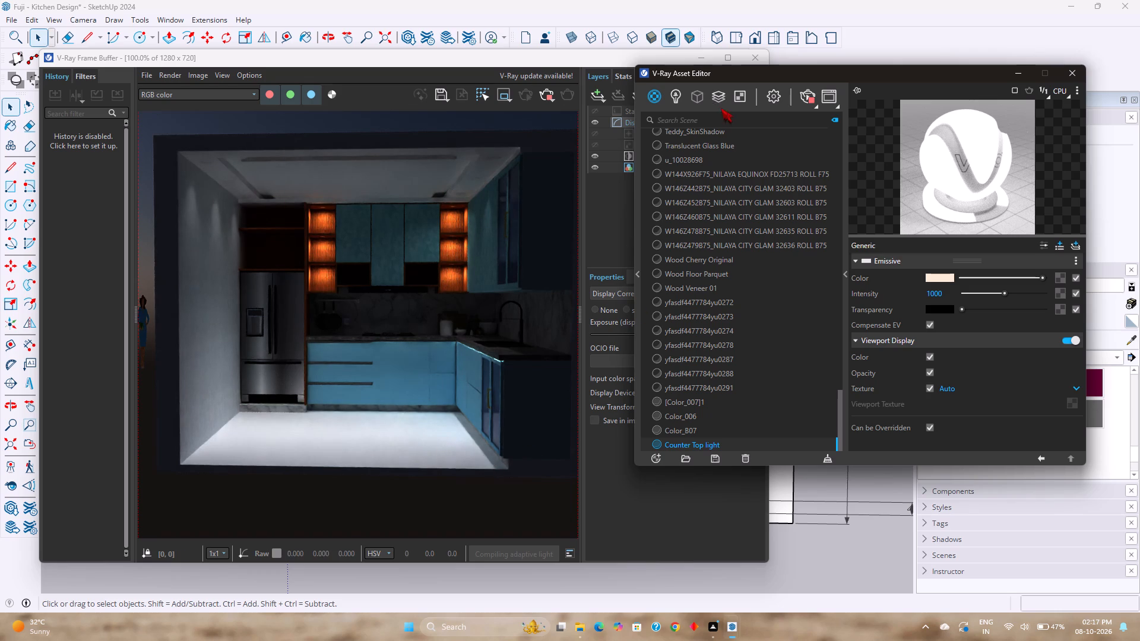
Widen the Spot Light's penumbra angle to about 65.76 and raise its intensity to about 1304.8 lumens.
left_click(678, 97)
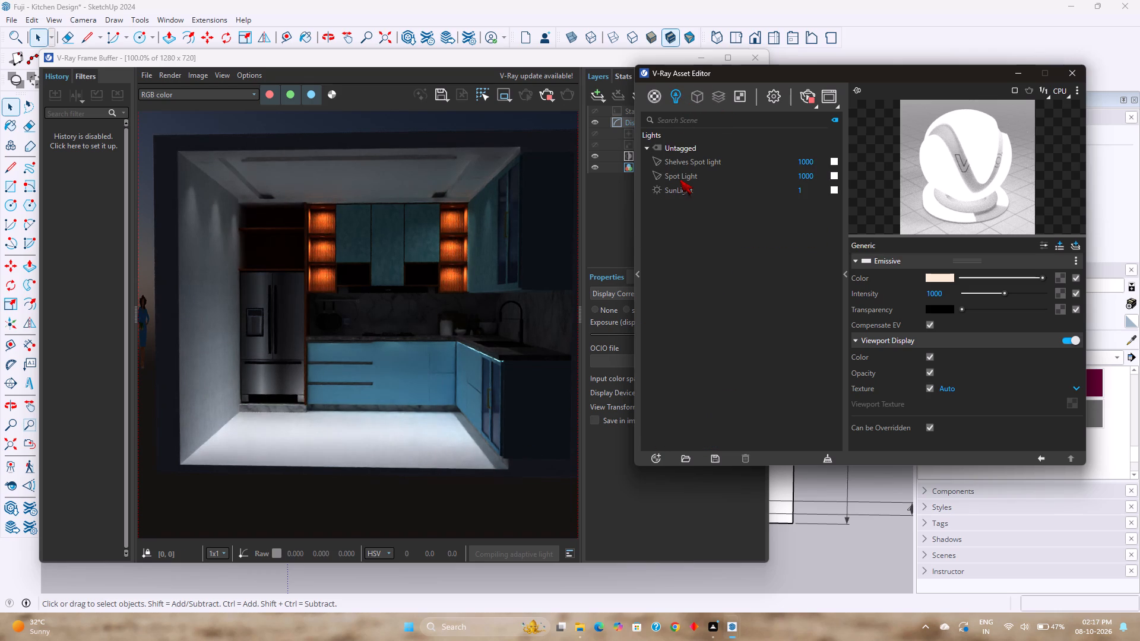
left_click(680, 179)
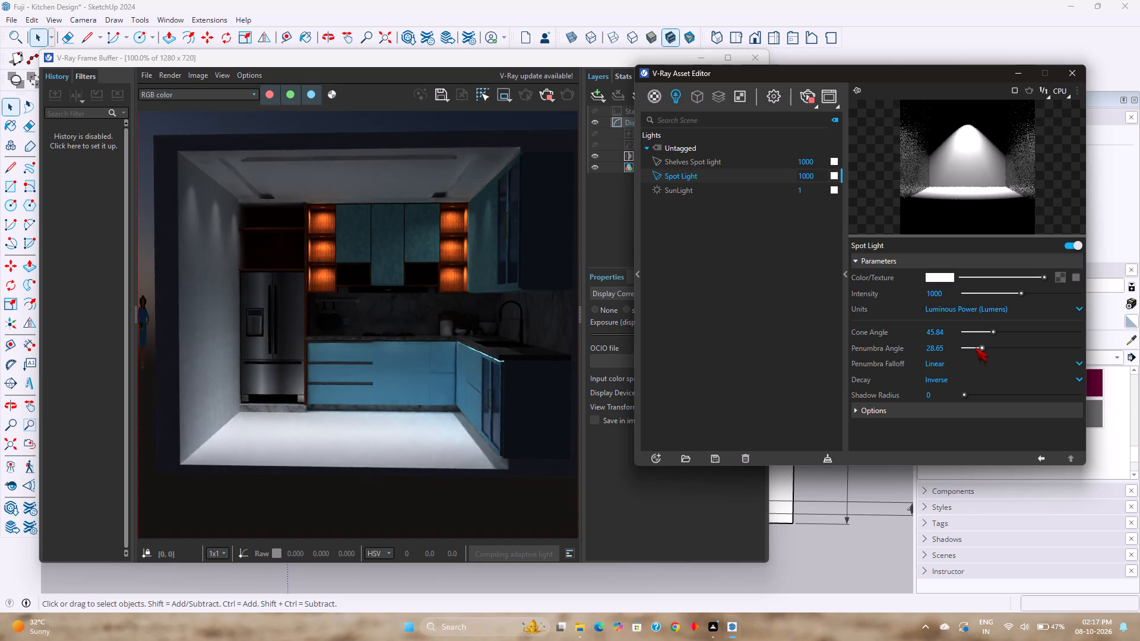
left_click_drag(984, 348, 1002, 345)
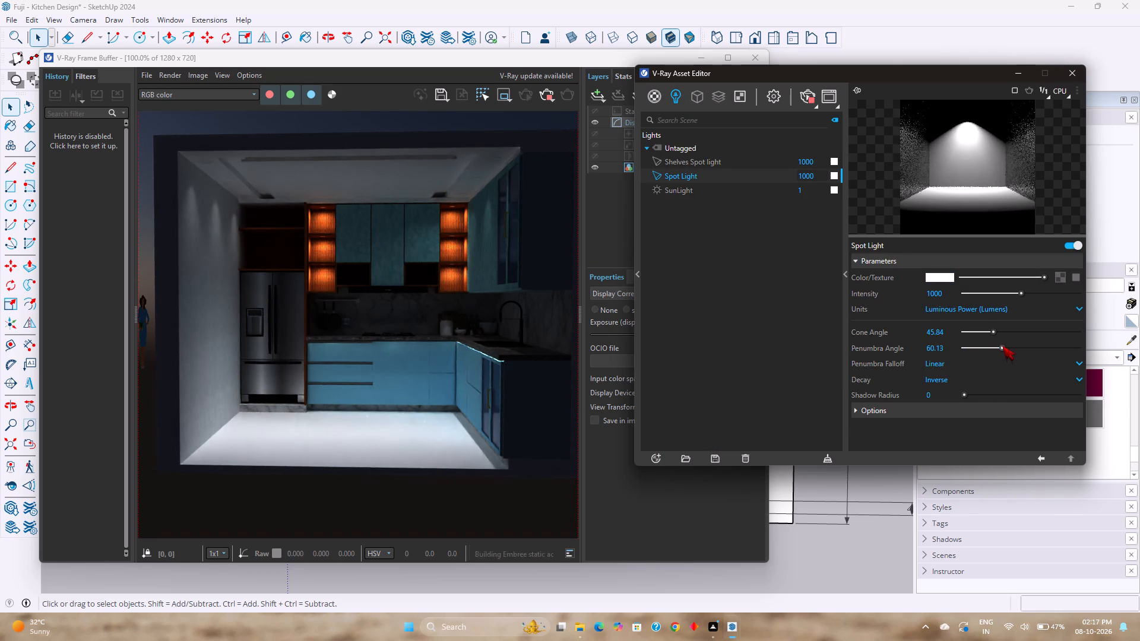
left_click_drag(1002, 345, 1006, 345)
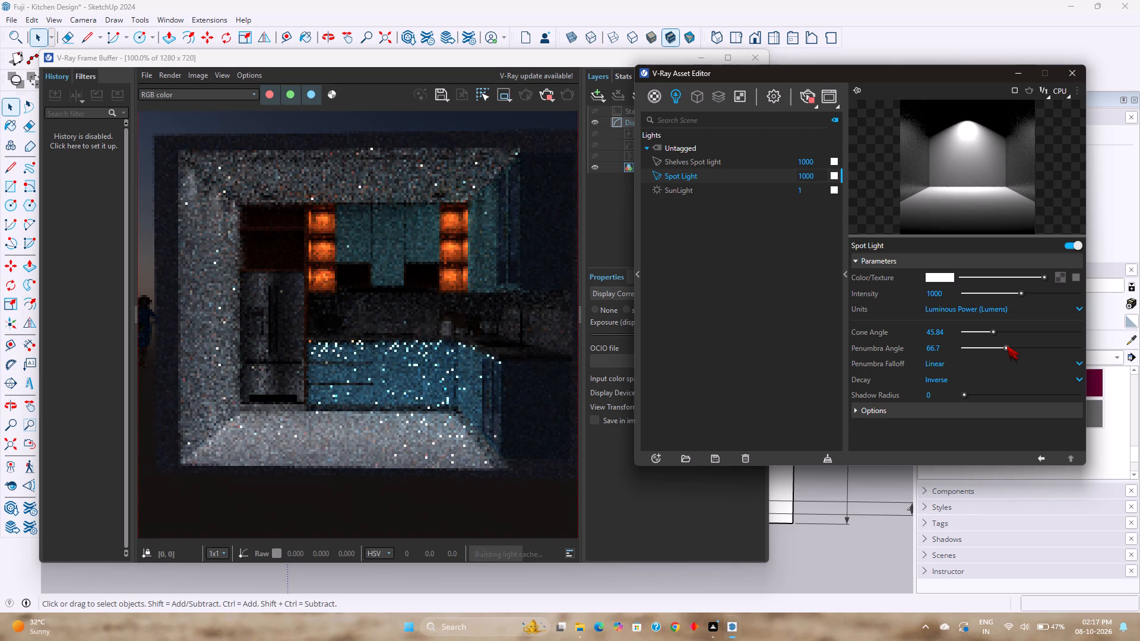
left_click_drag(1006, 345, 1006, 345)
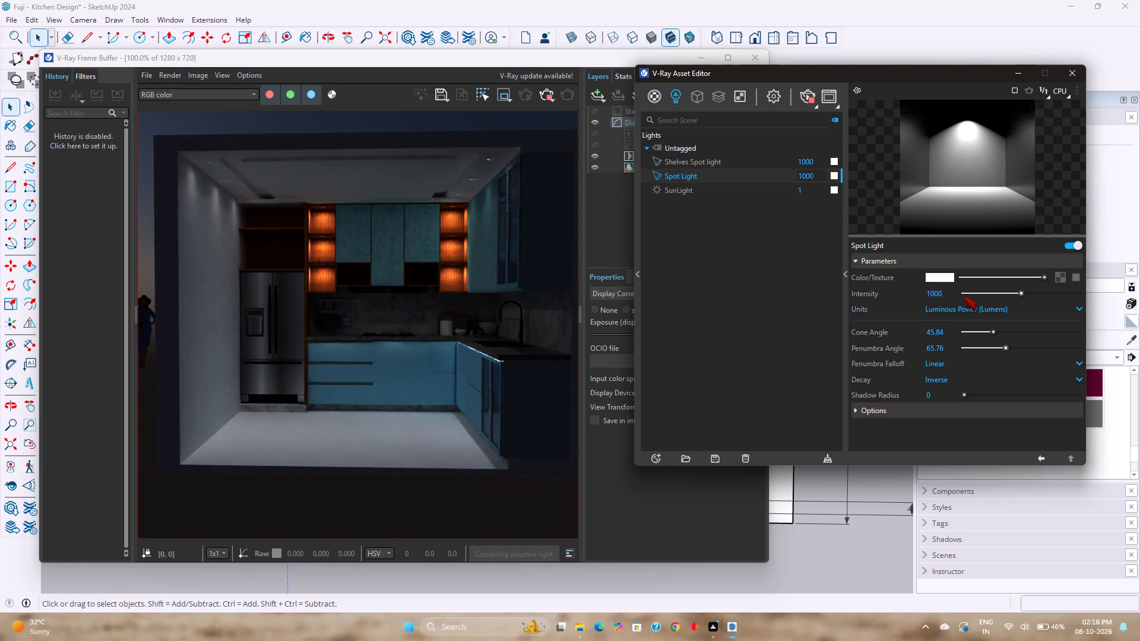
left_click(1027, 293)
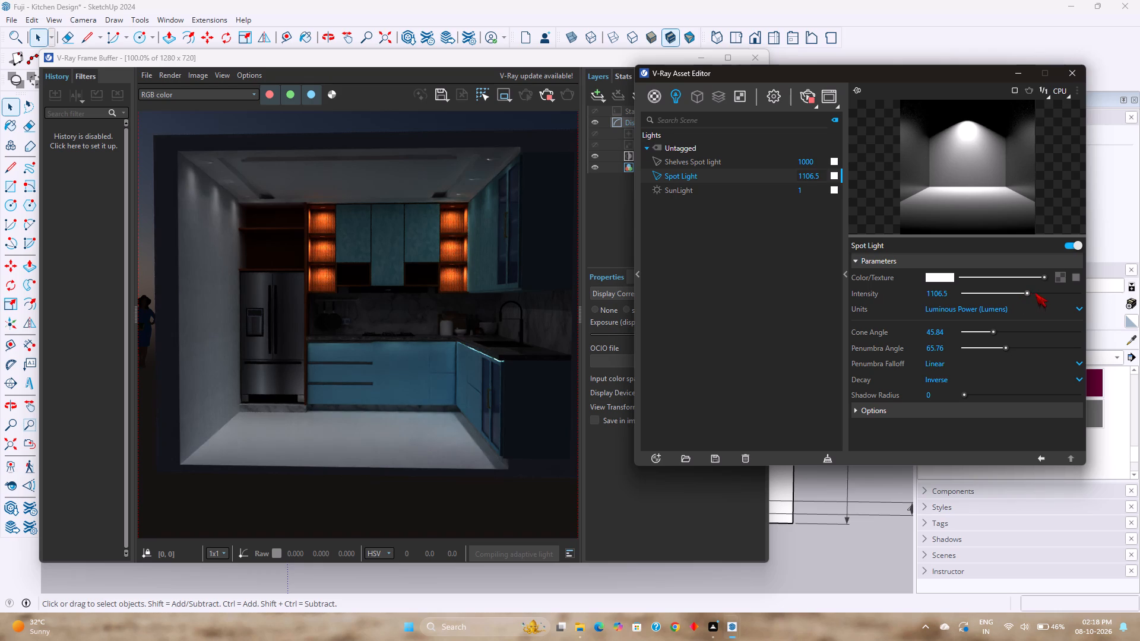
left_click(1038, 293)
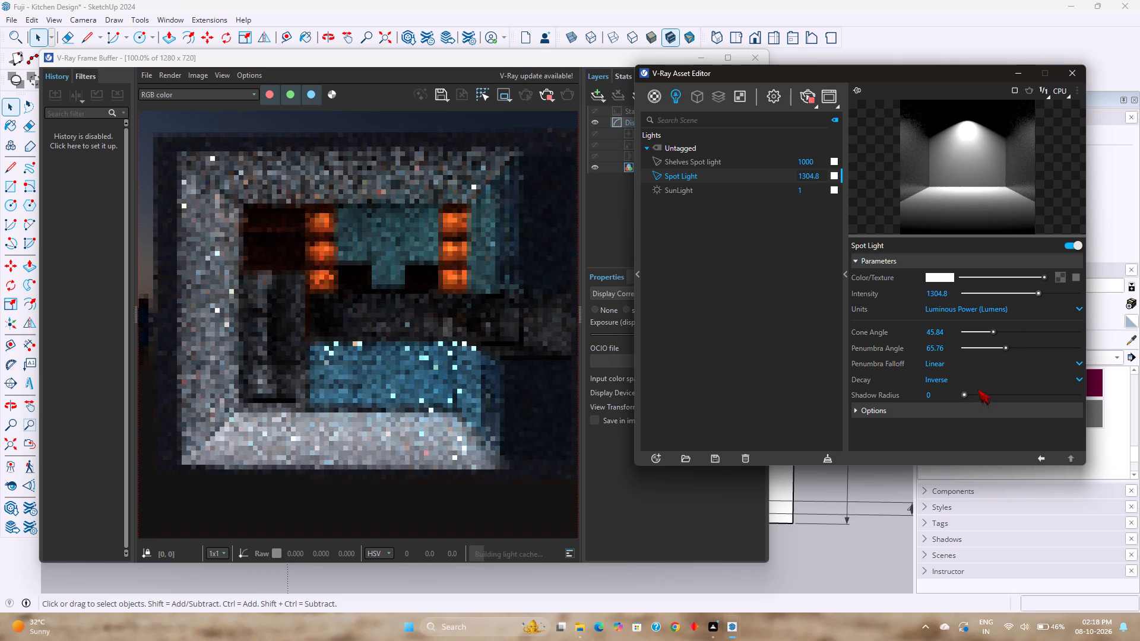
Set the Spot Light's decay to Inverse Square.
left_click(980, 380)
left_click(973, 424)
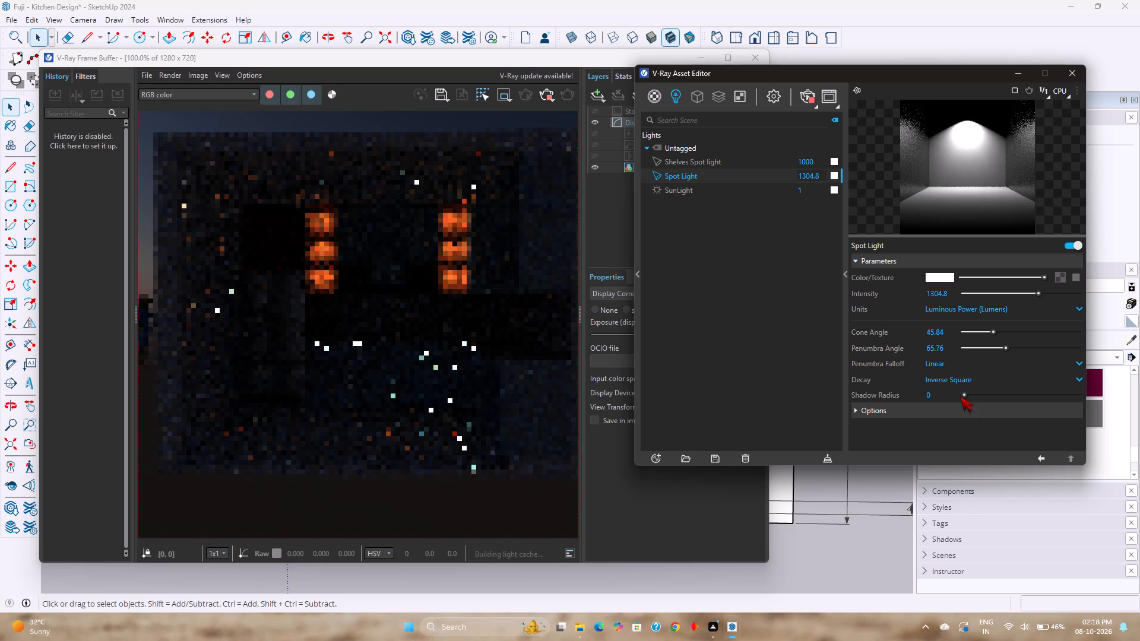
Try Inverse Cube as the Spot Light's decay, and settle on Inverse.
left_click(943, 380)
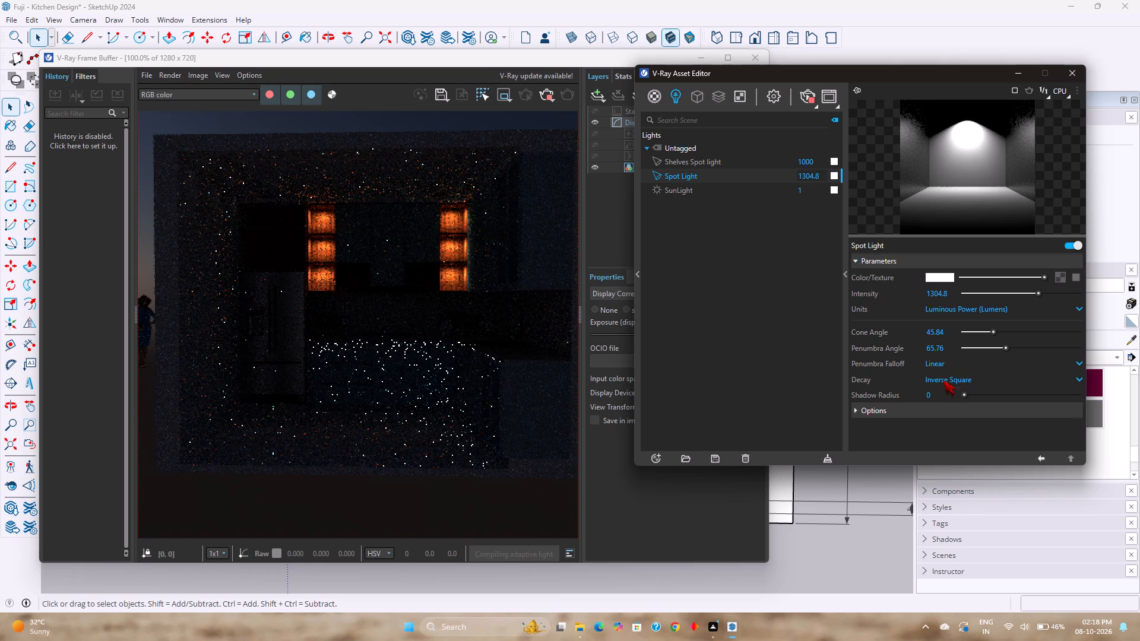
left_click(957, 445)
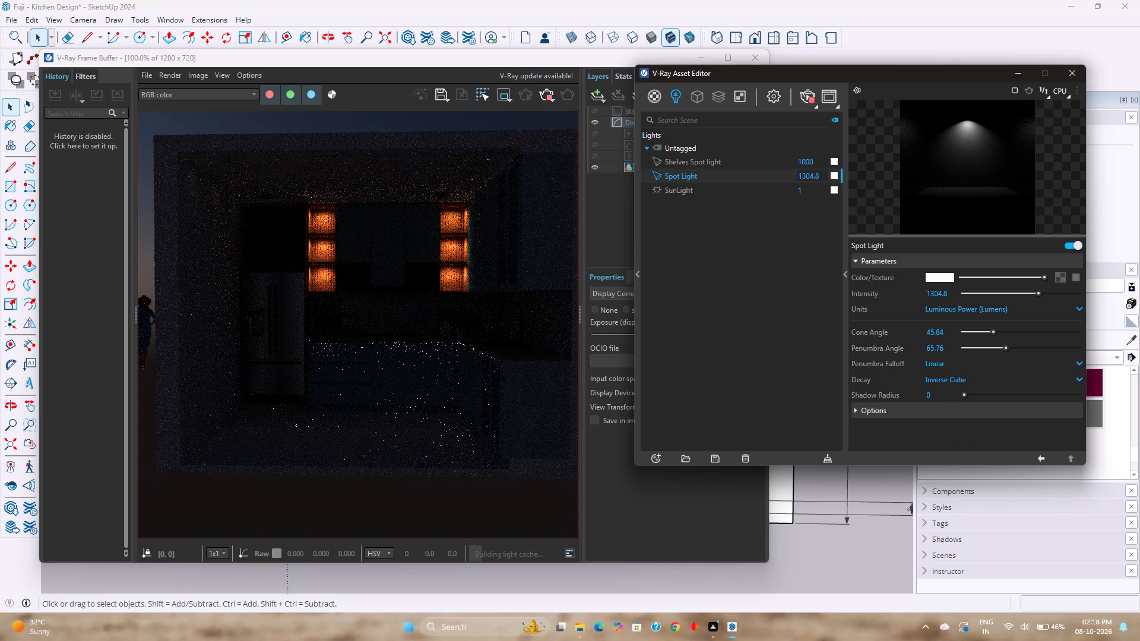
left_click(962, 380)
left_click(961, 411)
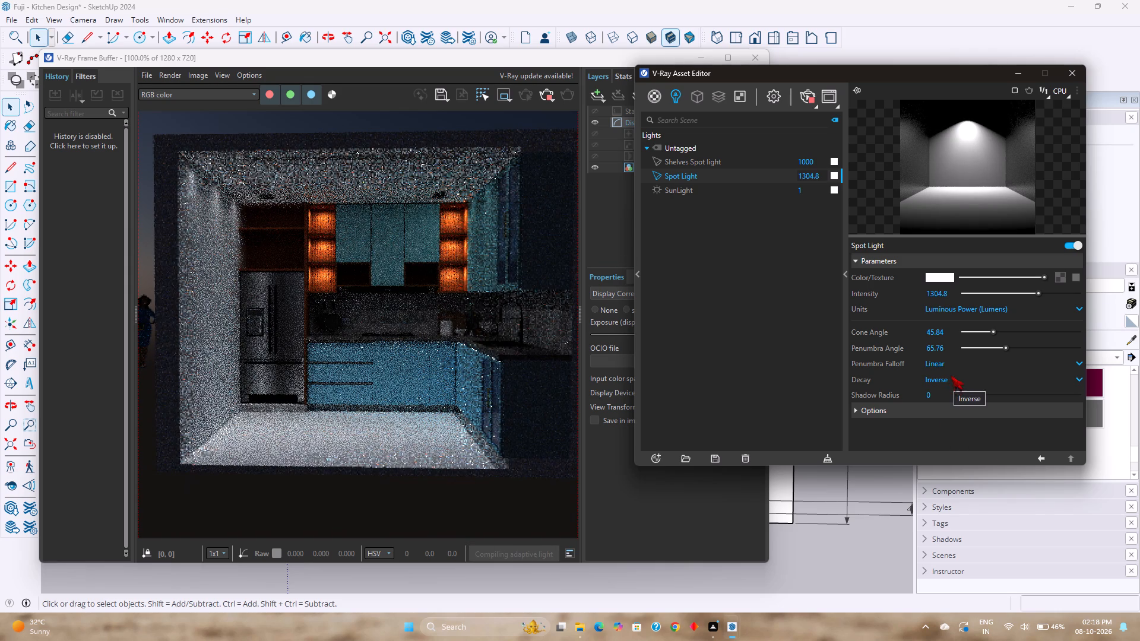
Compare Luminance, Radiant power and Radiance as the Spot Light's intensity units, and settle on Radiant power (W).
left_click(957, 307)
left_click(976, 354)
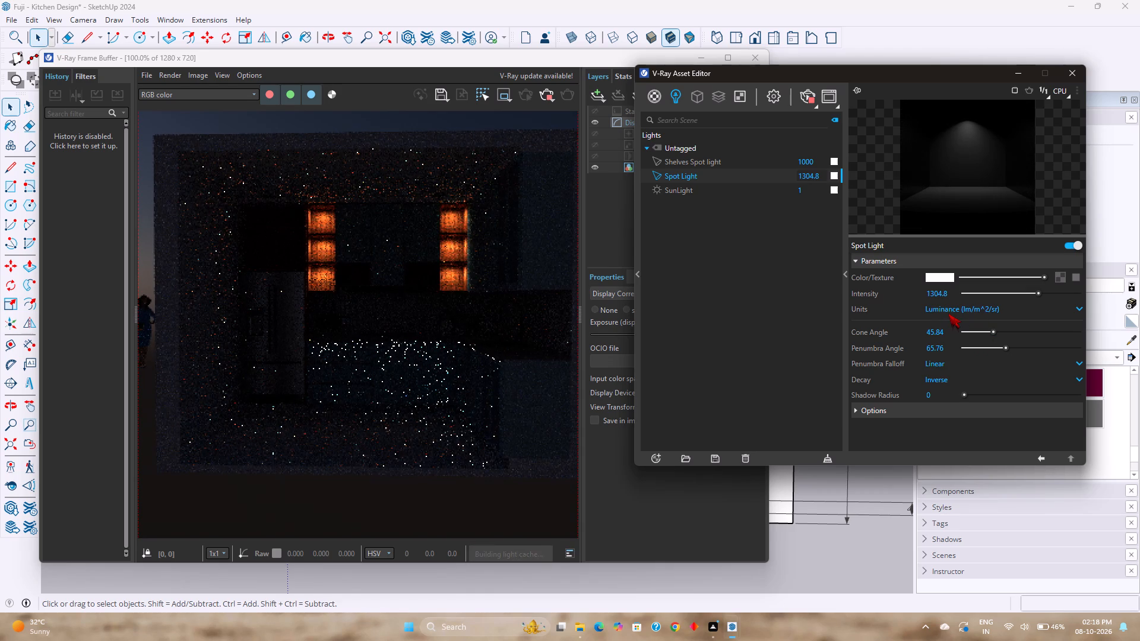
left_click(949, 311)
left_click(961, 367)
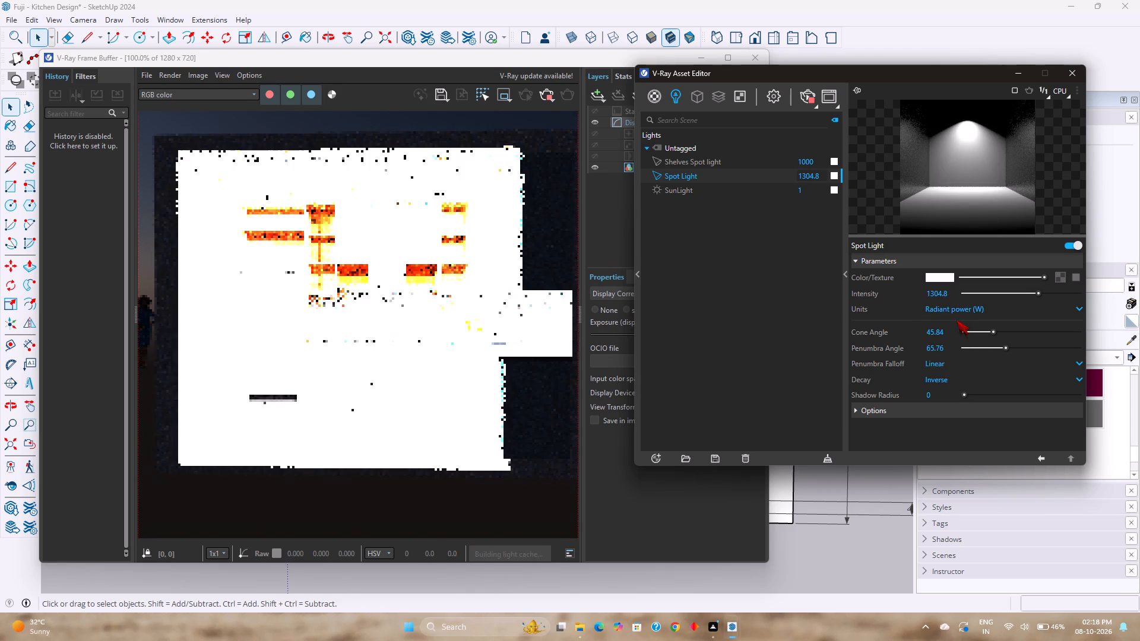
left_click(965, 304)
left_click(976, 386)
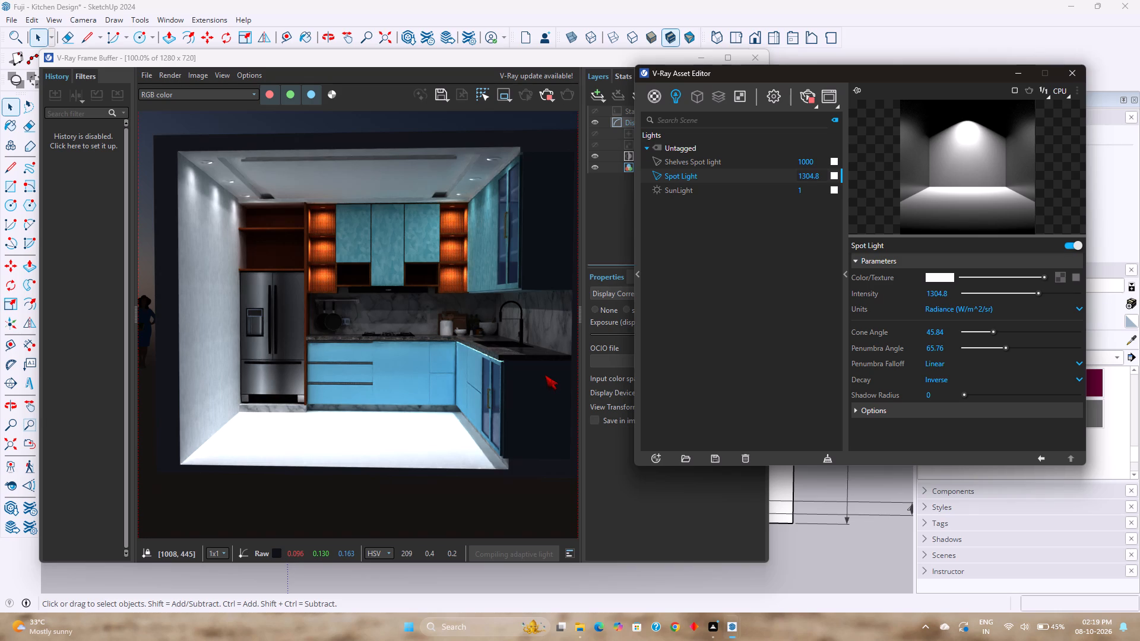
left_click(952, 291)
left_click(959, 307)
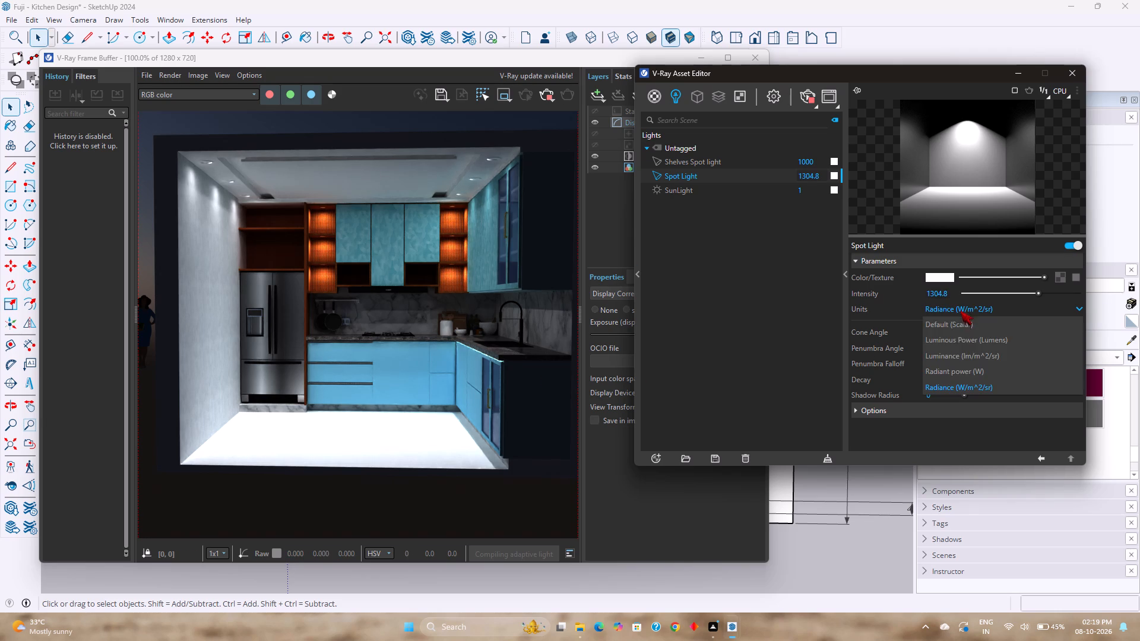
left_click(957, 369)
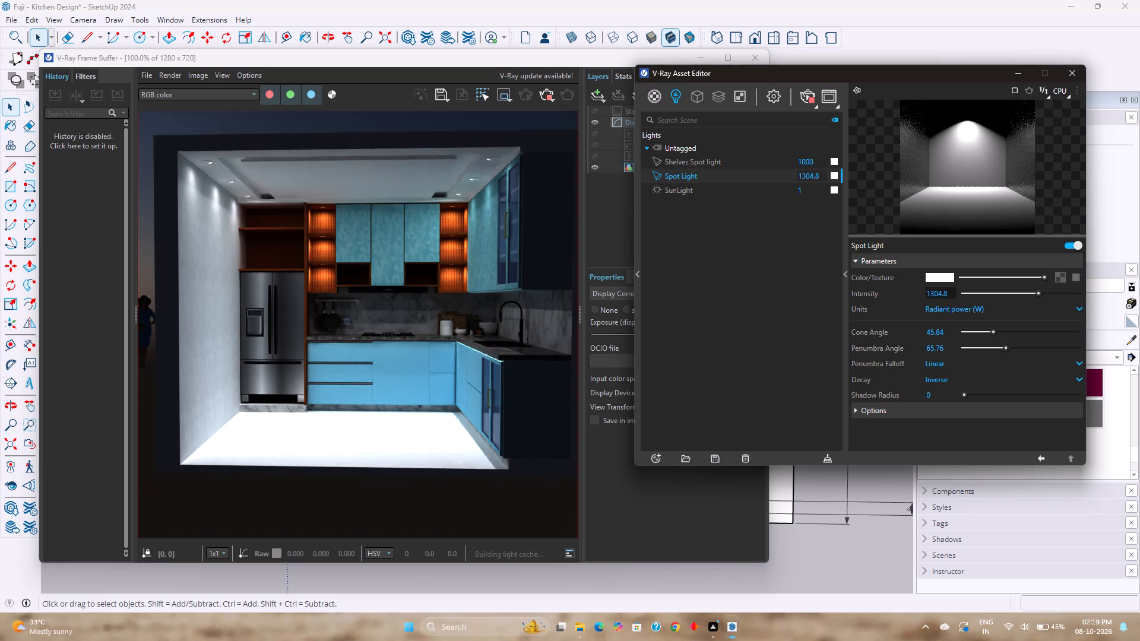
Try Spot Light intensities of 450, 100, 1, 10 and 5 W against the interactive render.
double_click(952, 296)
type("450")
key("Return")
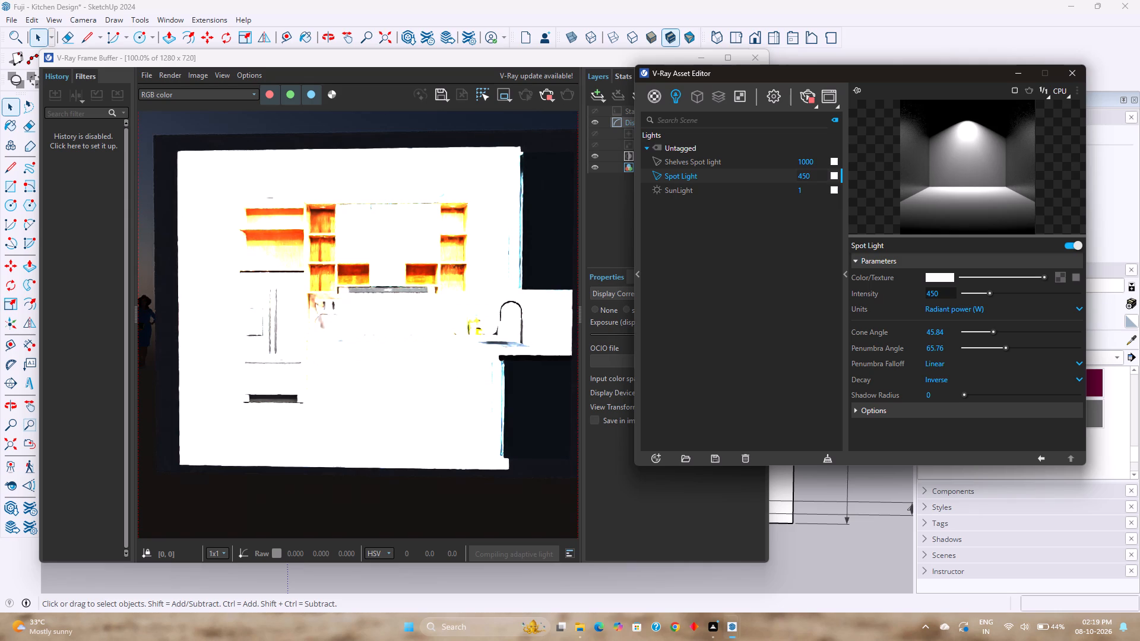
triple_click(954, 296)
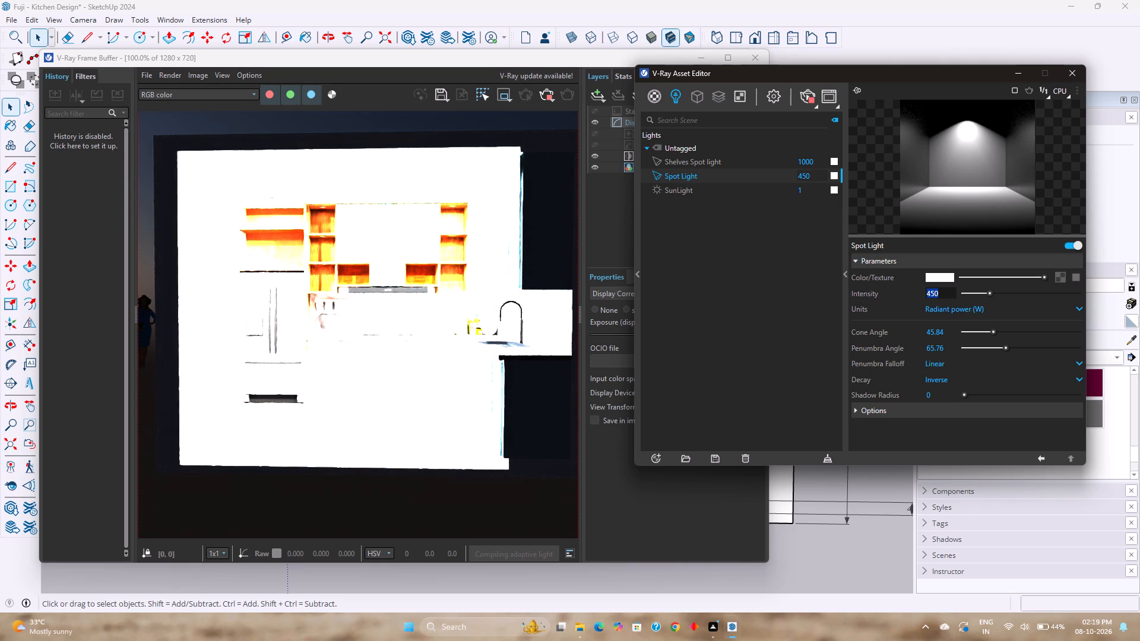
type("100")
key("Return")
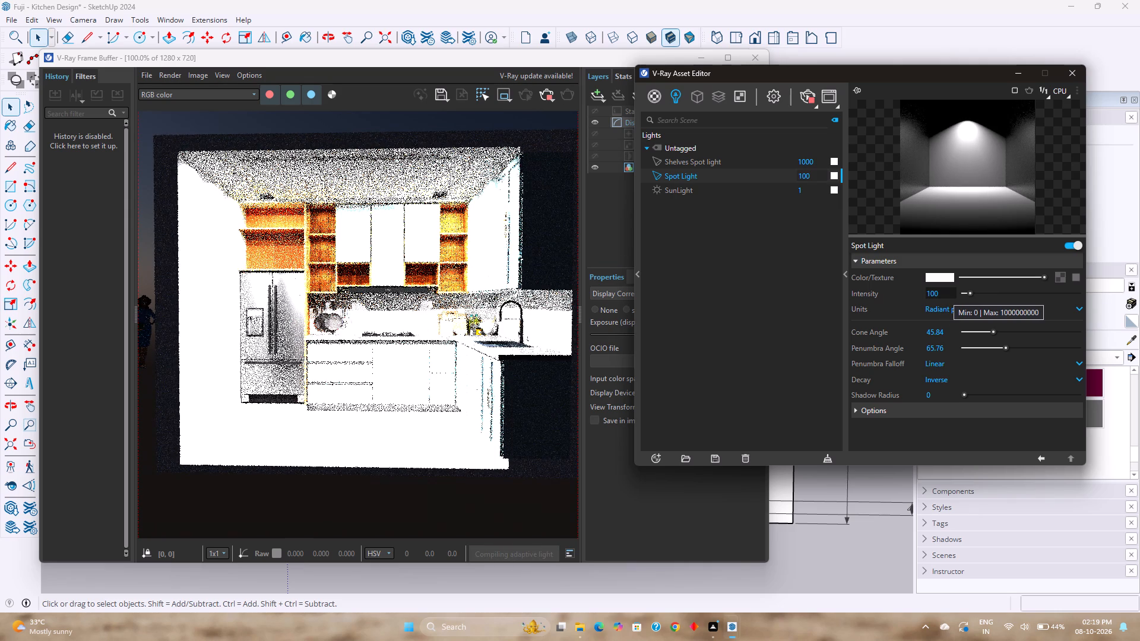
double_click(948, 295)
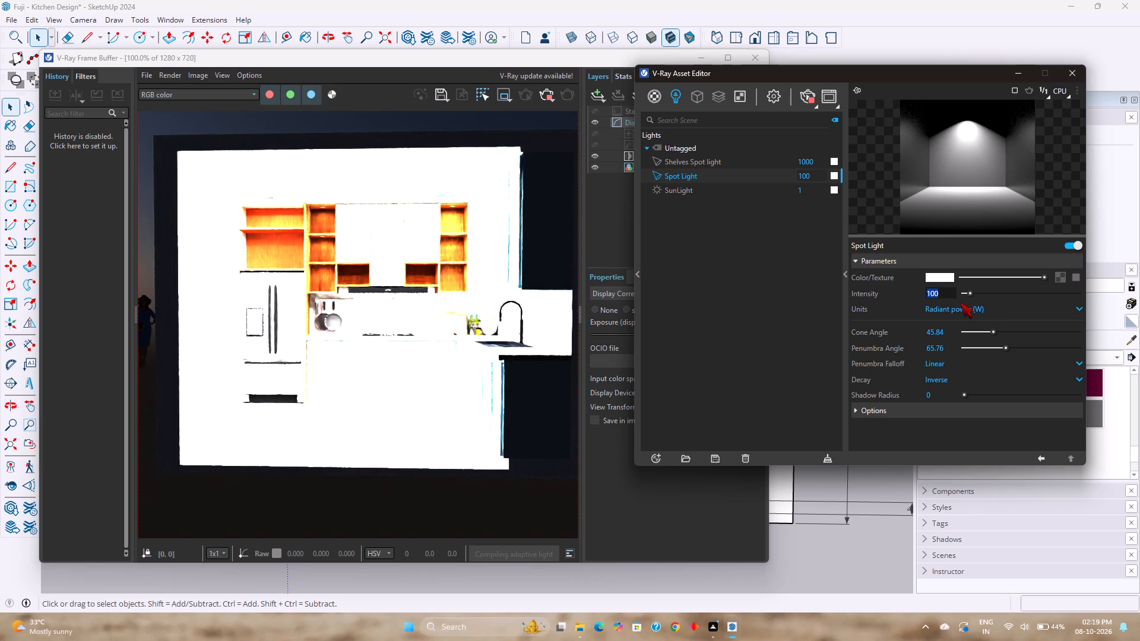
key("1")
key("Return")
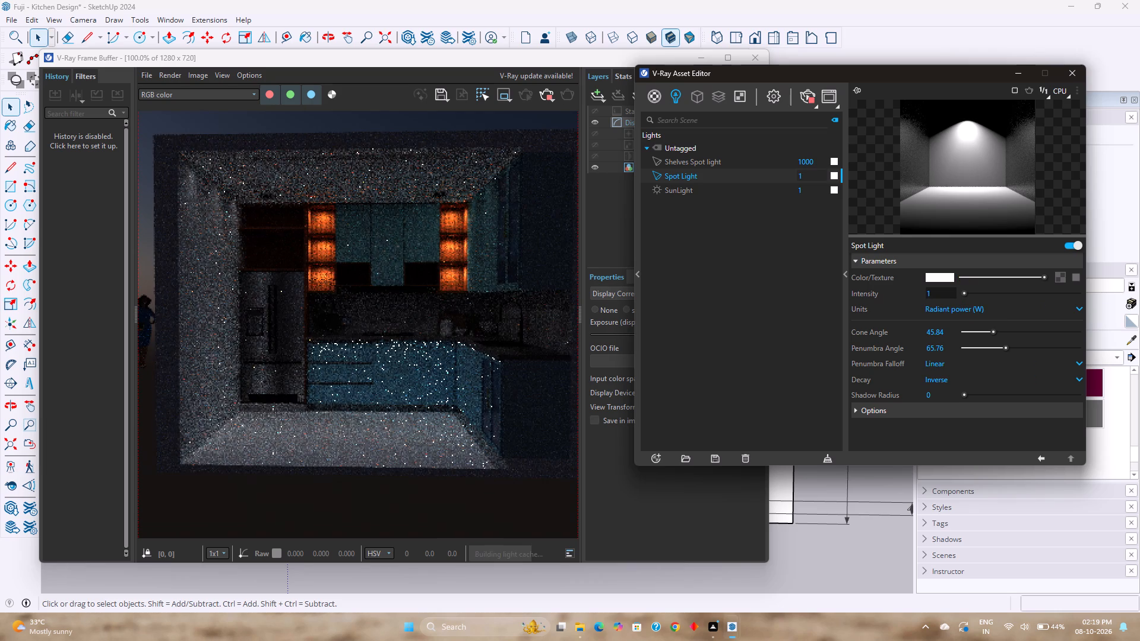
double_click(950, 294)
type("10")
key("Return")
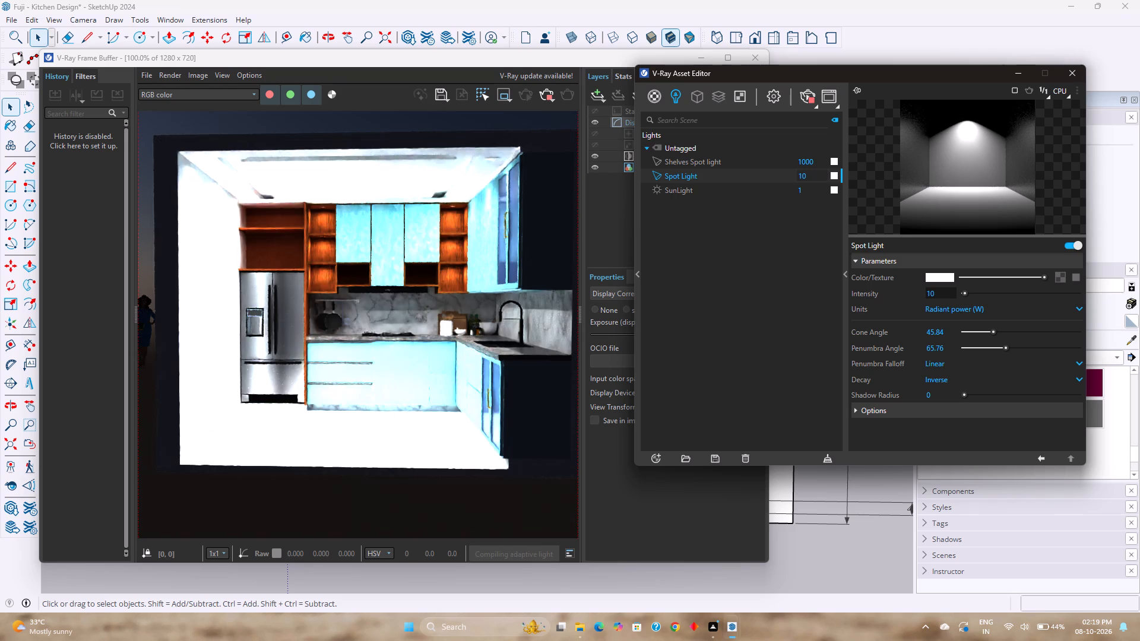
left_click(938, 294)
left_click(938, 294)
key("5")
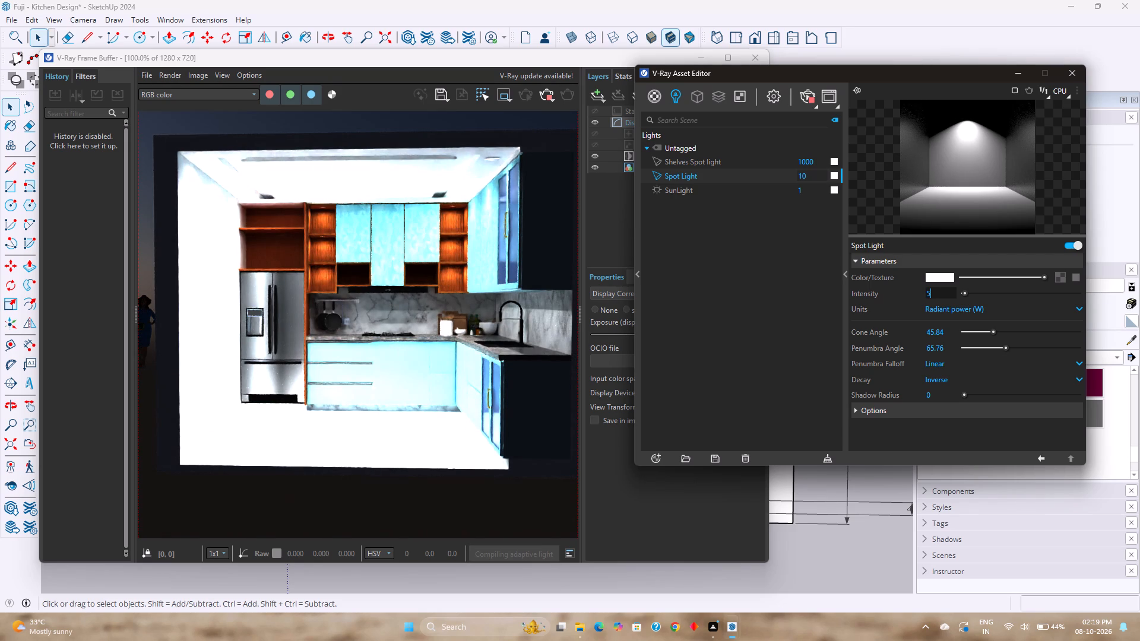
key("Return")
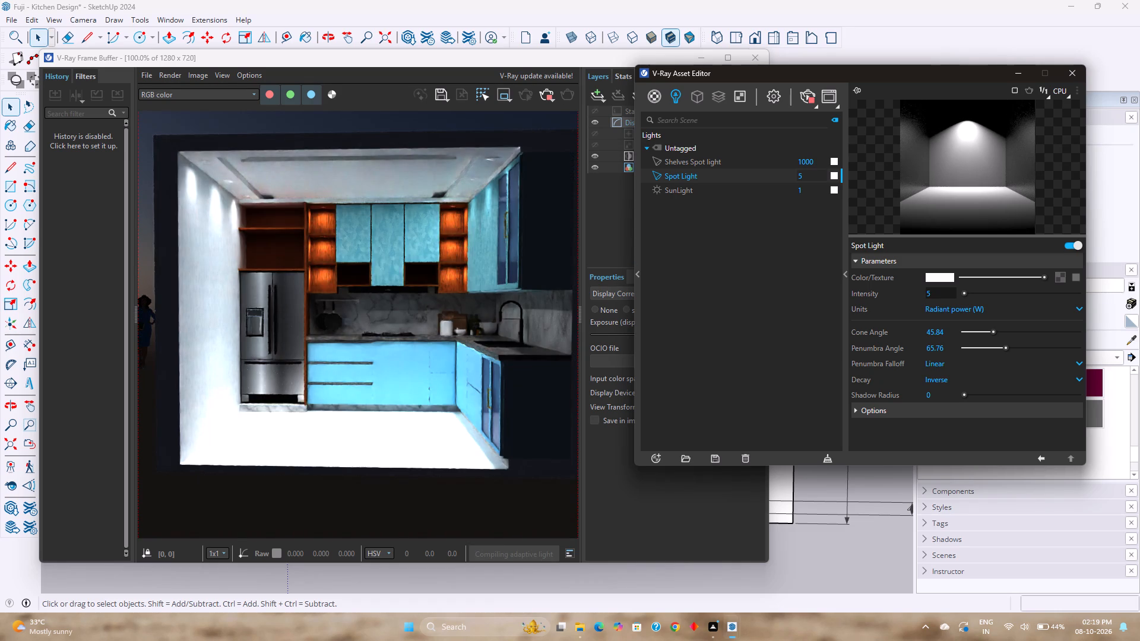
Set the Spot Light's intensity to 2 W.
left_click(944, 288)
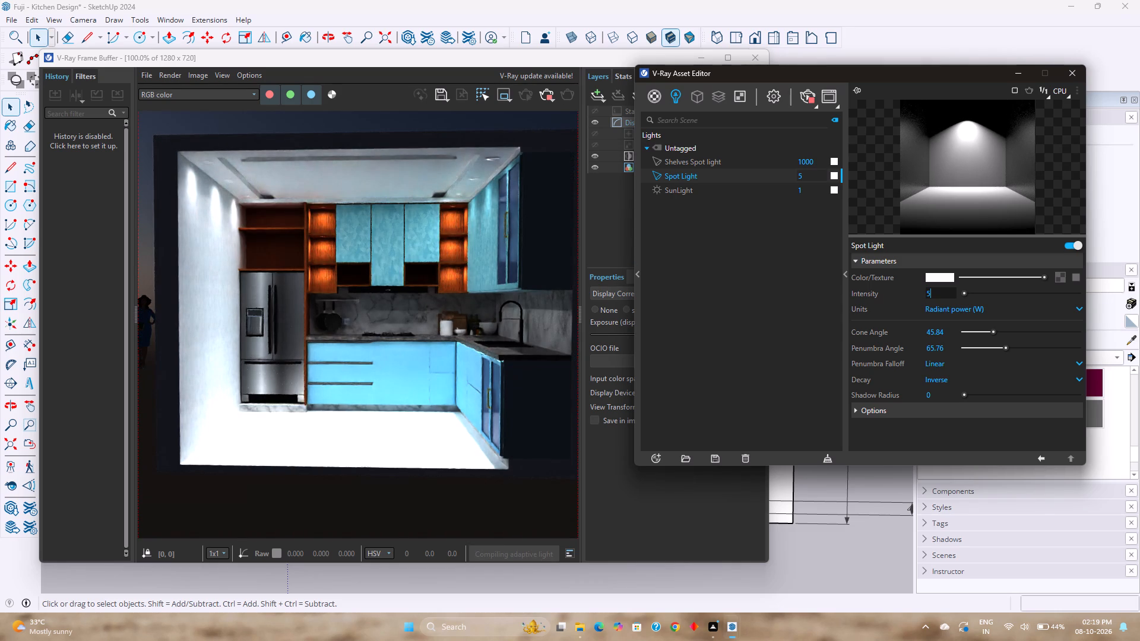
left_click(944, 288)
key("2")
key("Return")
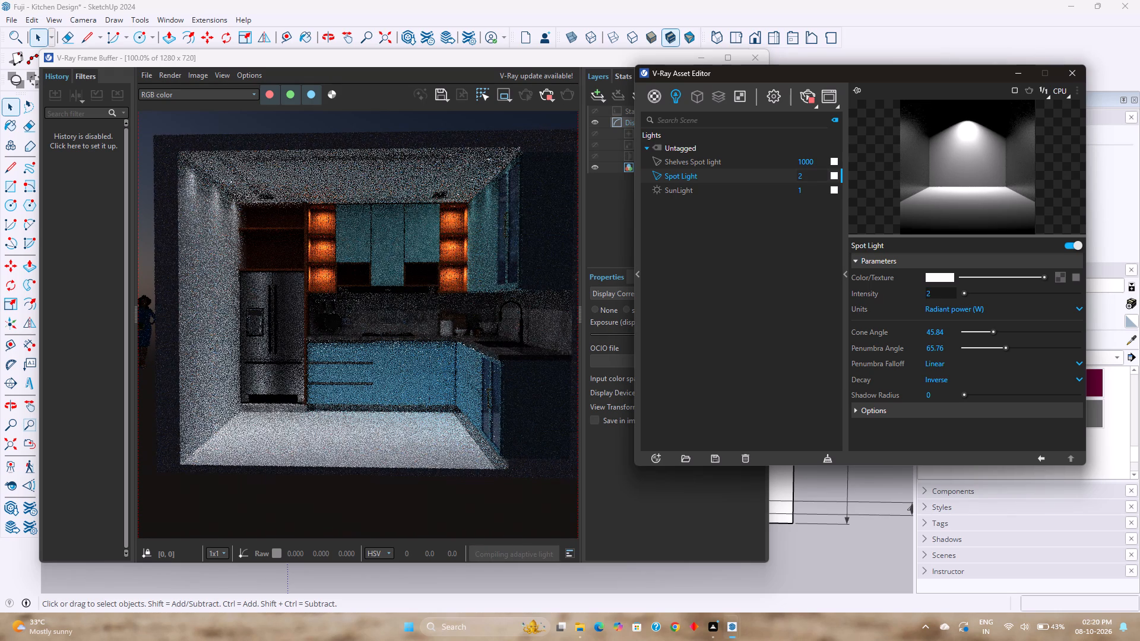
left_click(948, 285)
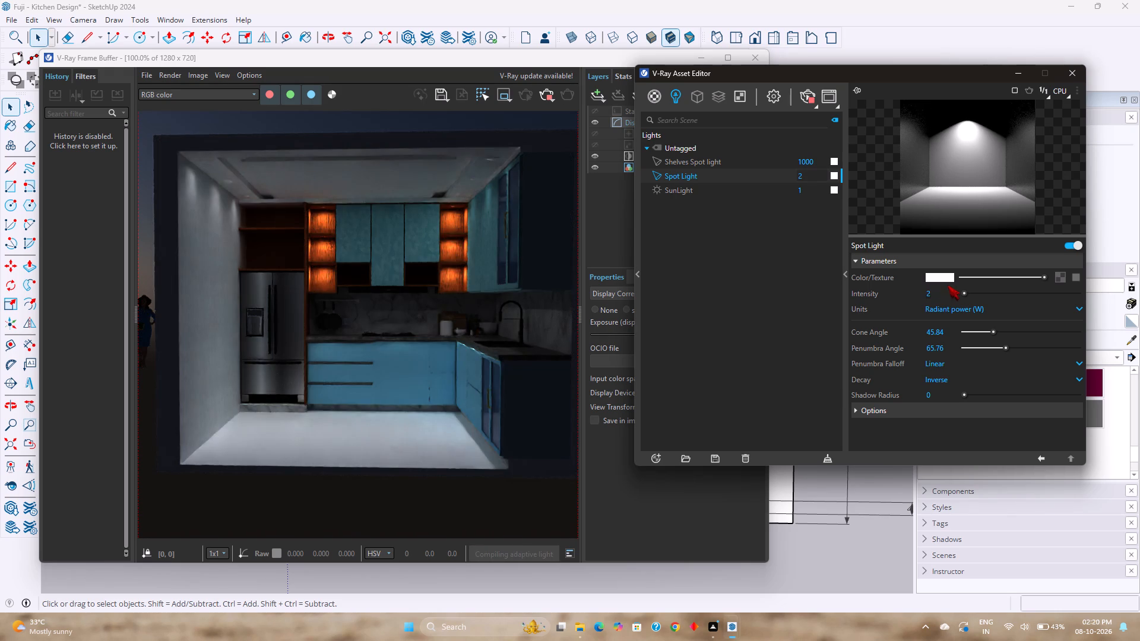
double_click(949, 292)
Switch the render's Display Correction to sRGB and inspect the kitchen image.
left_click(715, 526)
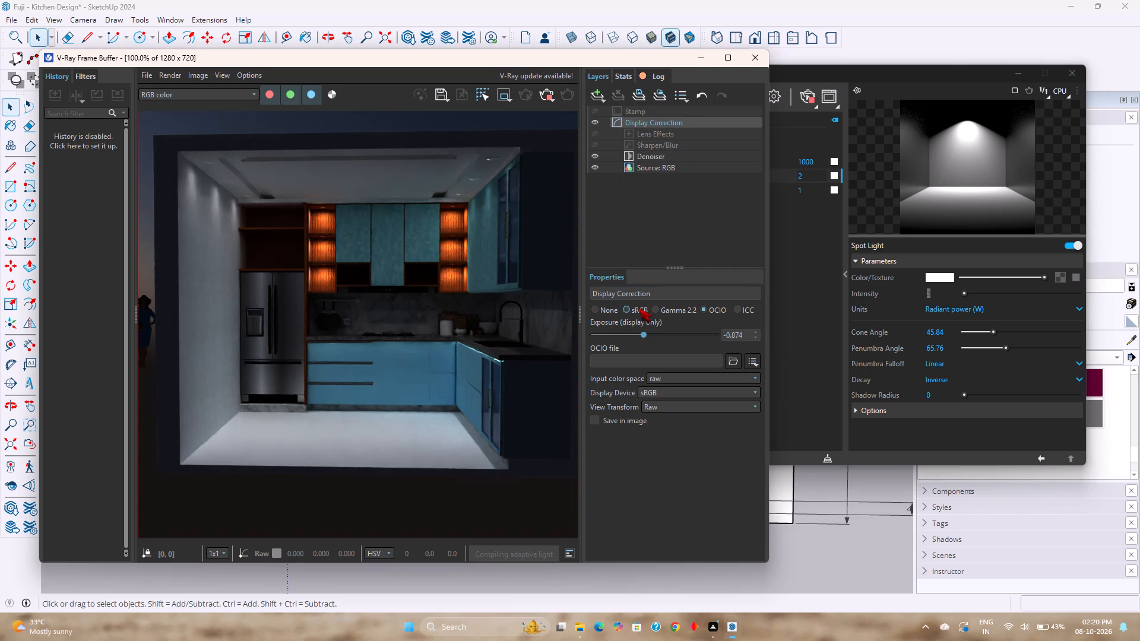
left_click(638, 307)
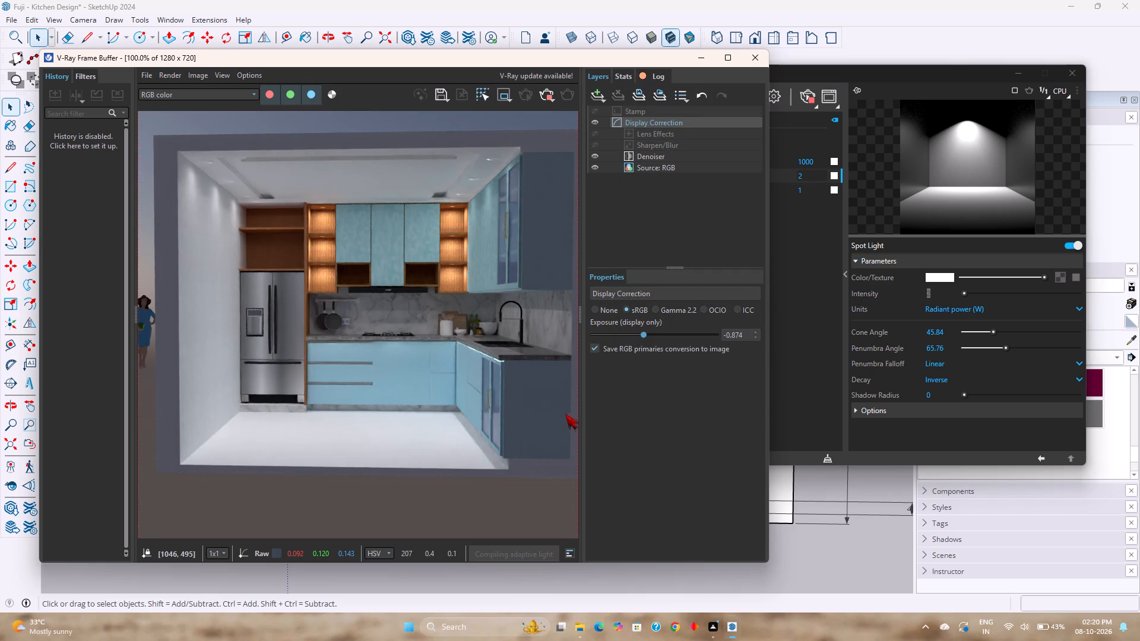
left_click(448, 519)
left_click(898, 433)
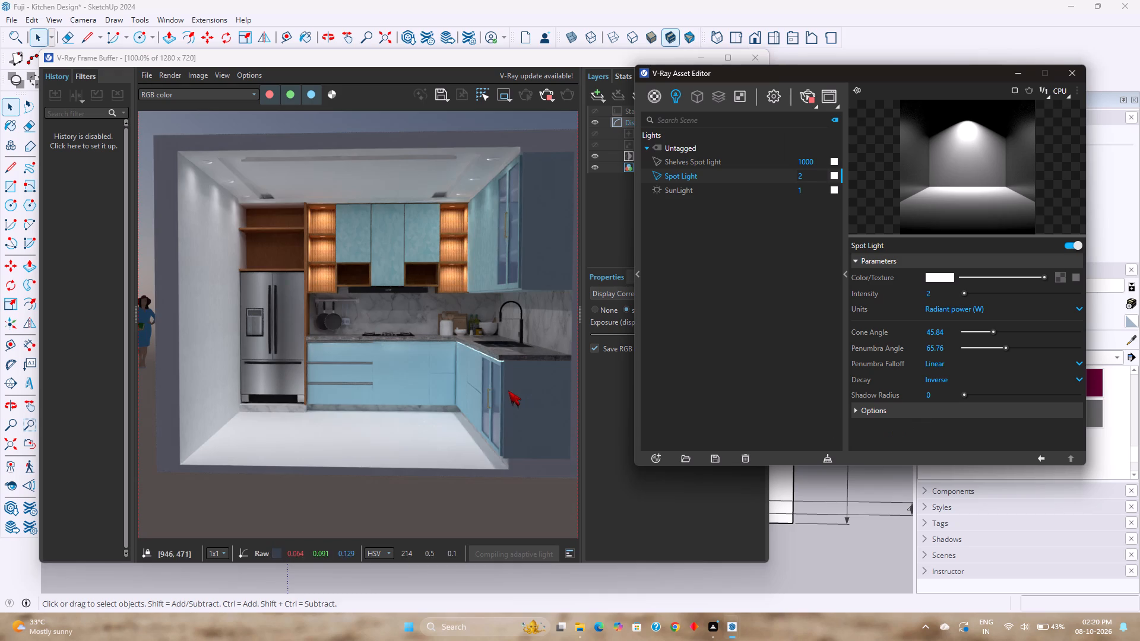
scroll(515, 391, "up", 1)
scroll(515, 391, "down", 2)
scroll(441, 368, "up", 1)
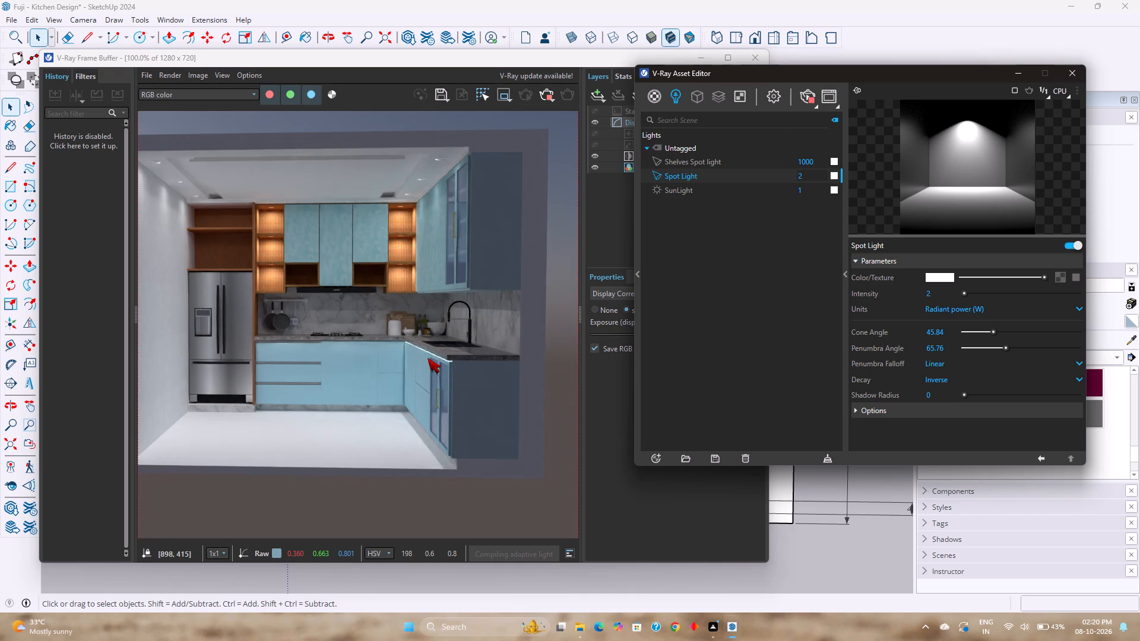
Return to the model and hide the glass doors of the wall cabinet above the sink.
left_click(1020, 68)
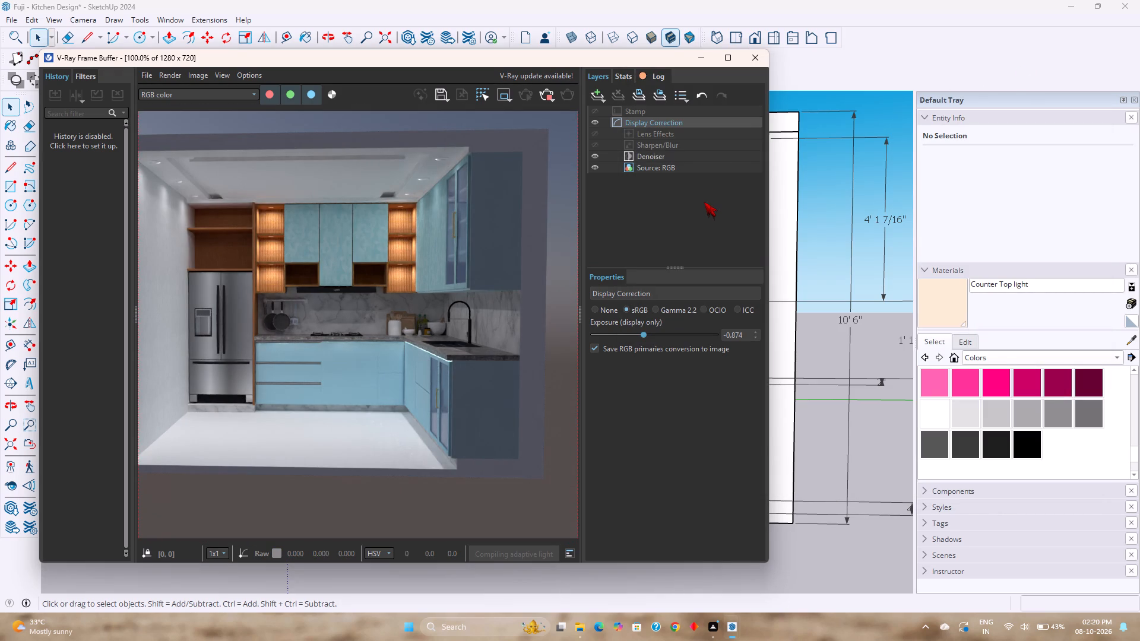
left_click(693, 58)
middle_click_drag(667, 243, 845, 293)
scroll(768, 270, "up", 13)
middle_click_drag(772, 309, 772, 309)
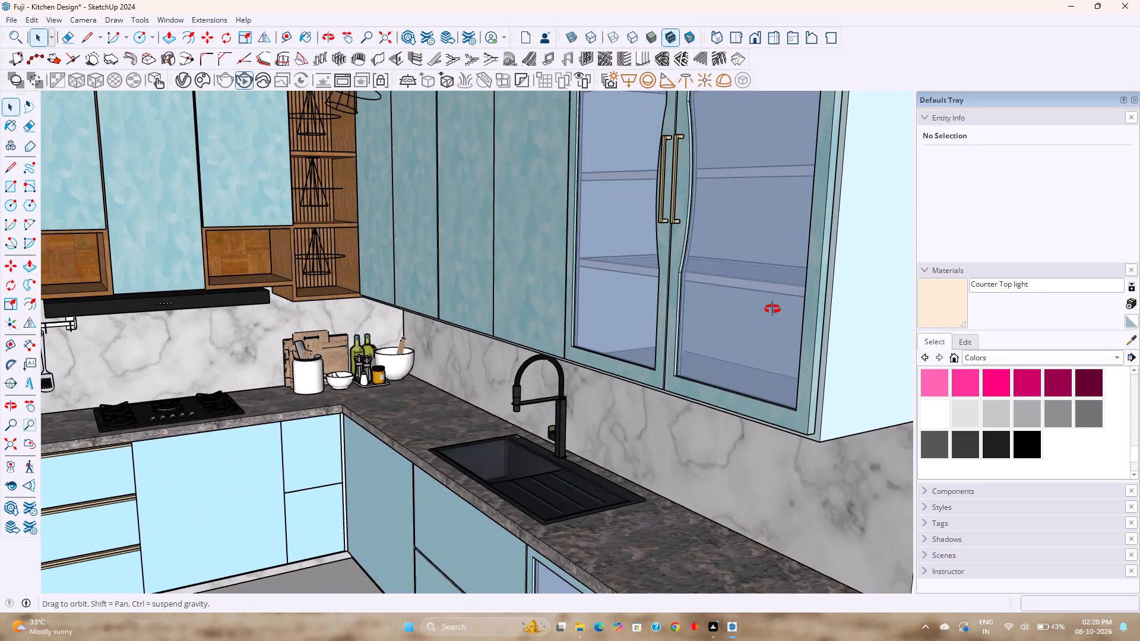
middle_click_drag(772, 309, 698, 225)
scroll(673, 210, "up", 3)
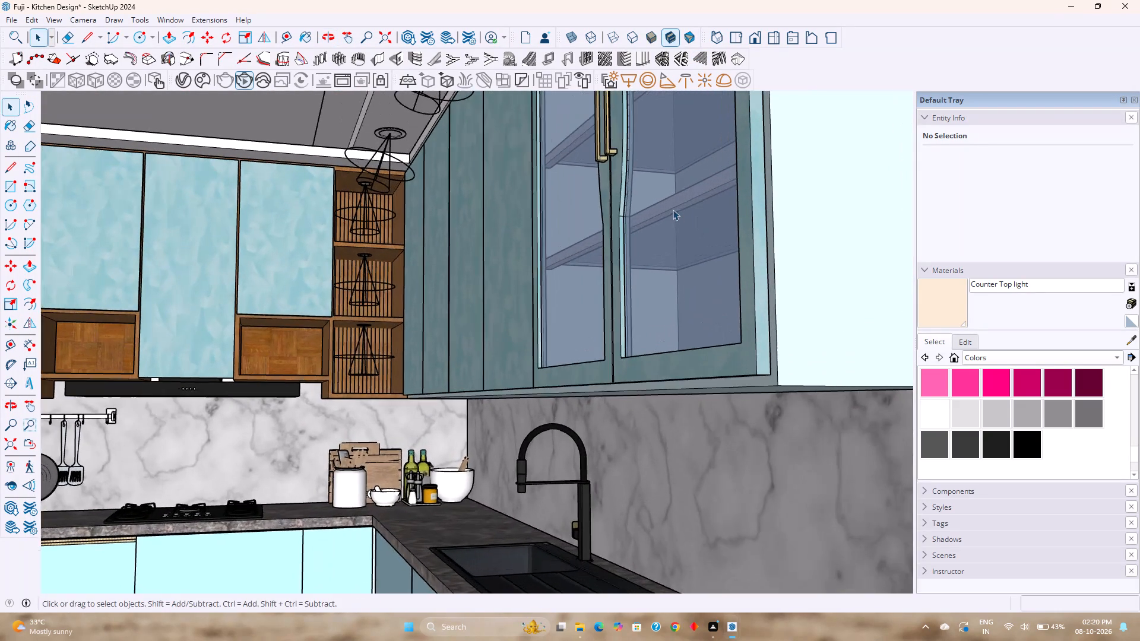
scroll(673, 211, "up", 6)
scroll(673, 211, "down", 9)
middle_click_drag(673, 212, 661, 289)
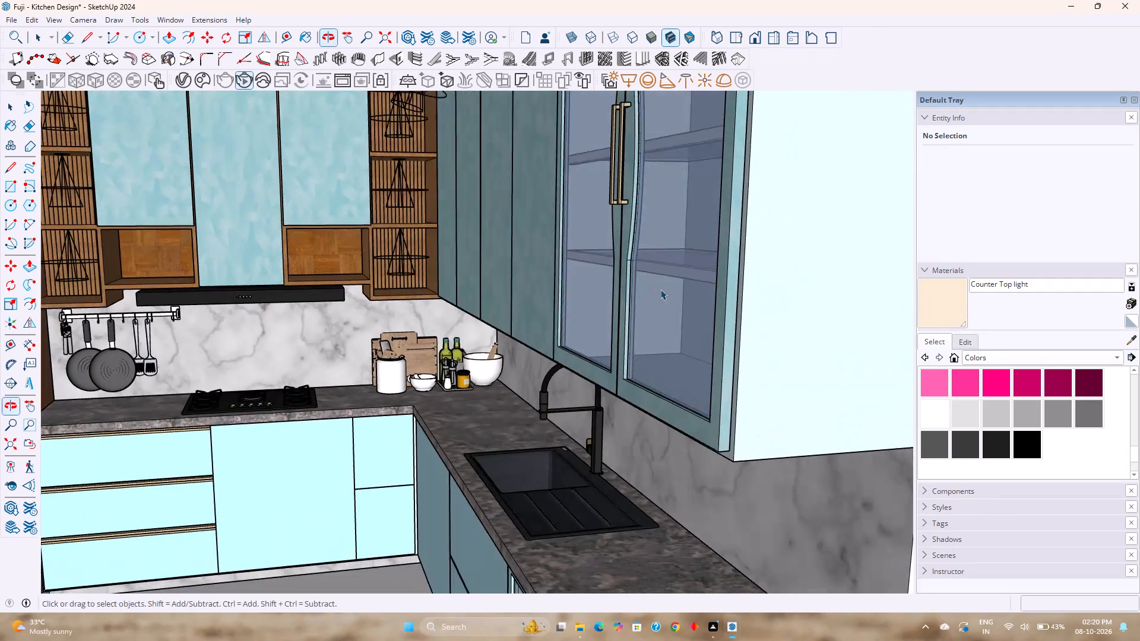
scroll(656, 286, "down", 5)
left_click(699, 259)
double_click(699, 259)
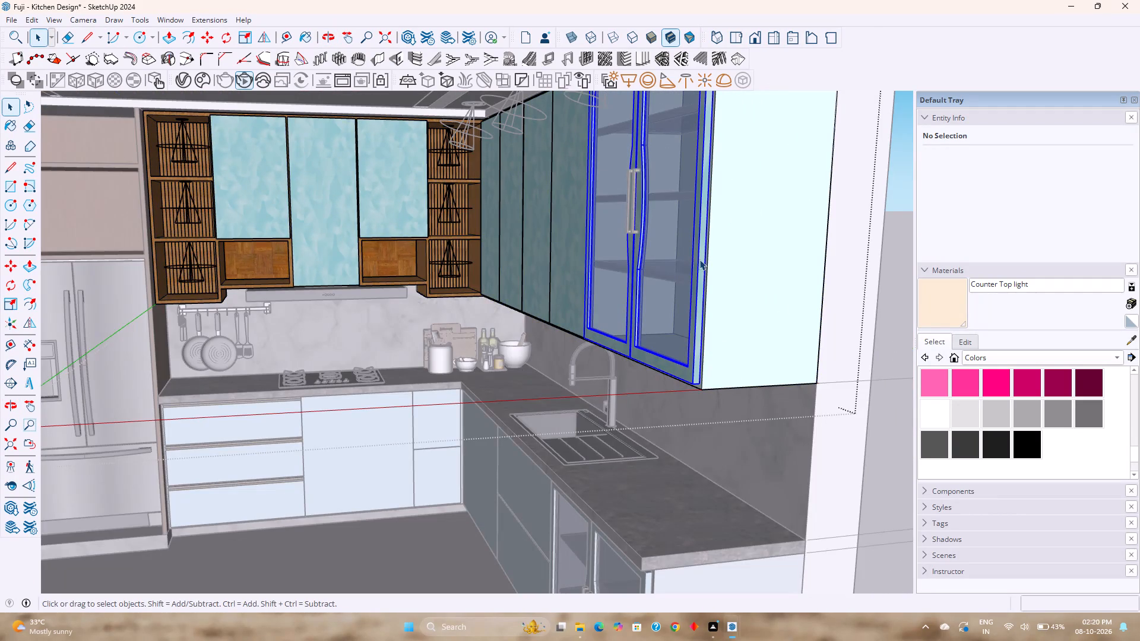
right_click(699, 259)
left_click(730, 295)
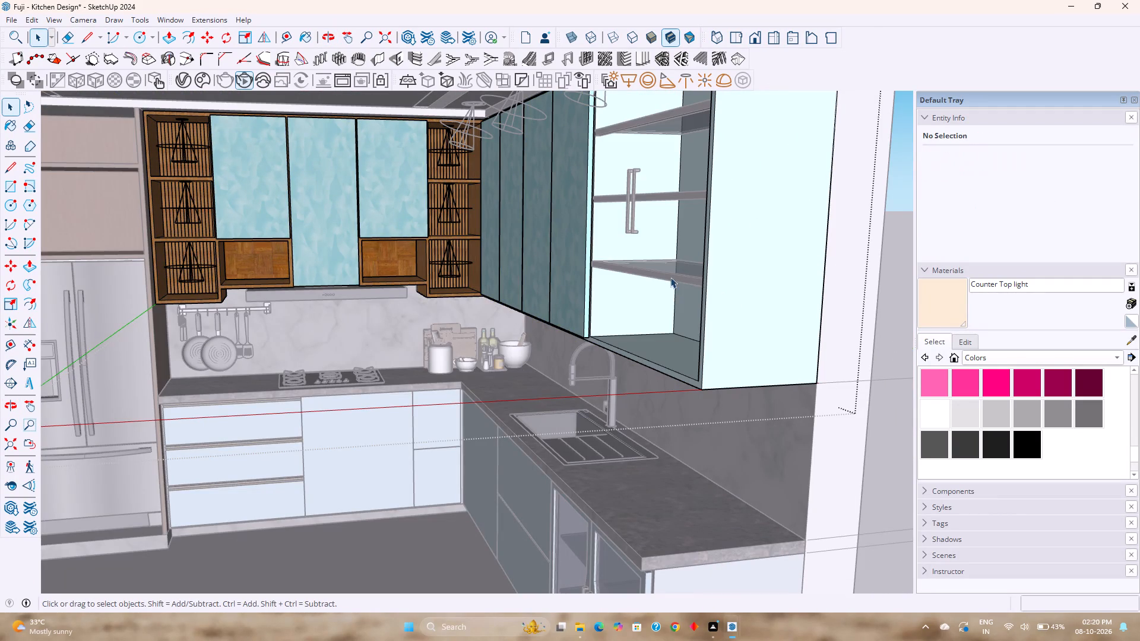
left_click(739, 284)
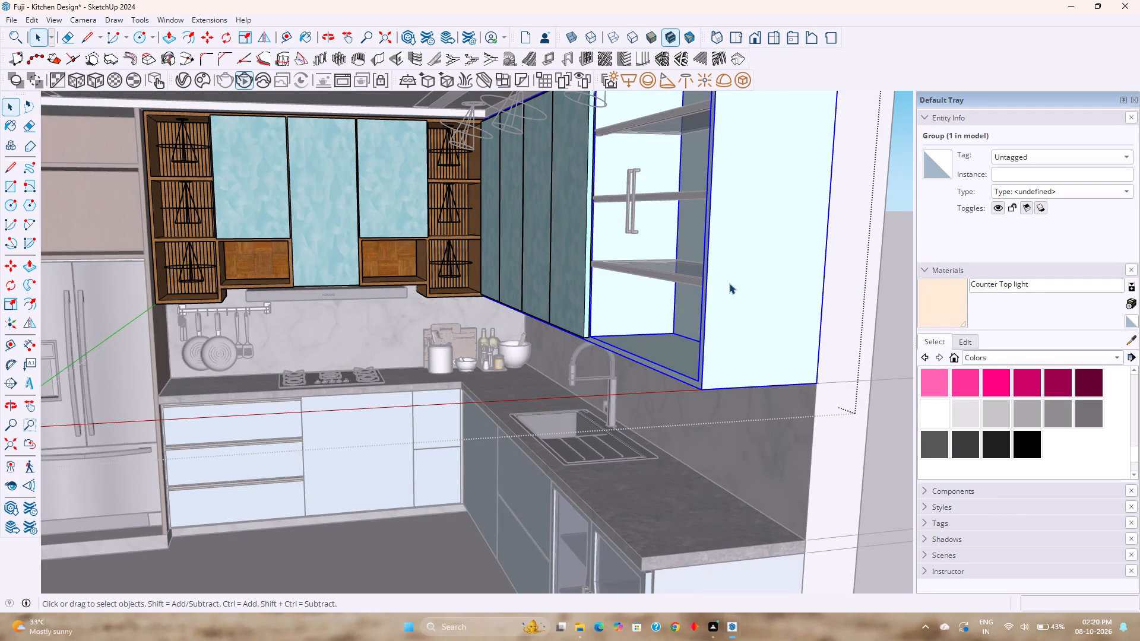
key("Escape")
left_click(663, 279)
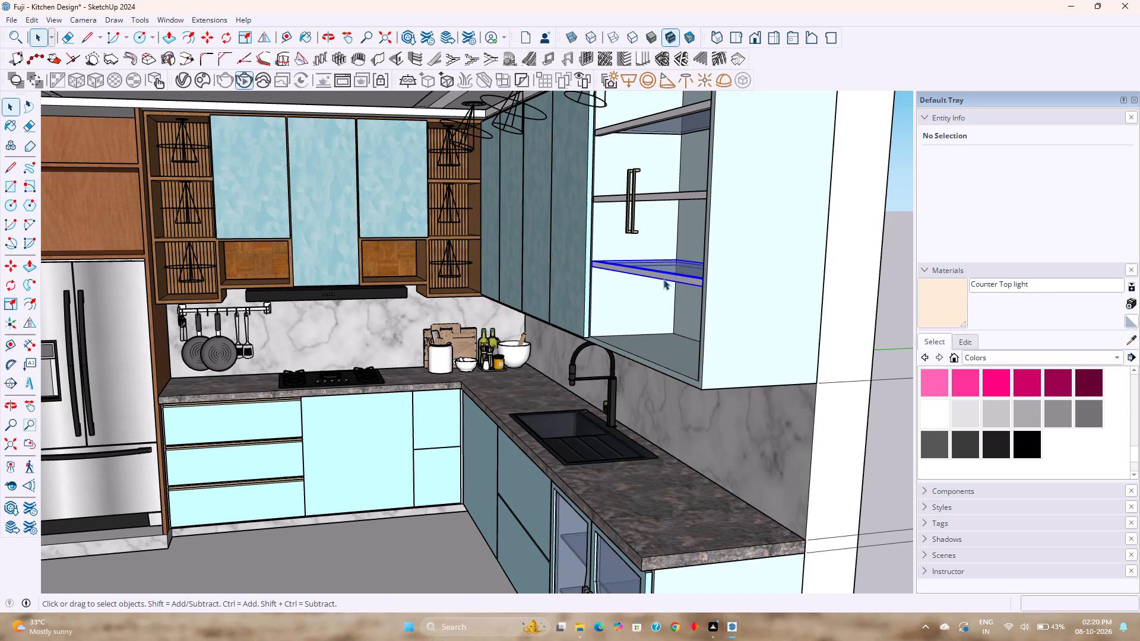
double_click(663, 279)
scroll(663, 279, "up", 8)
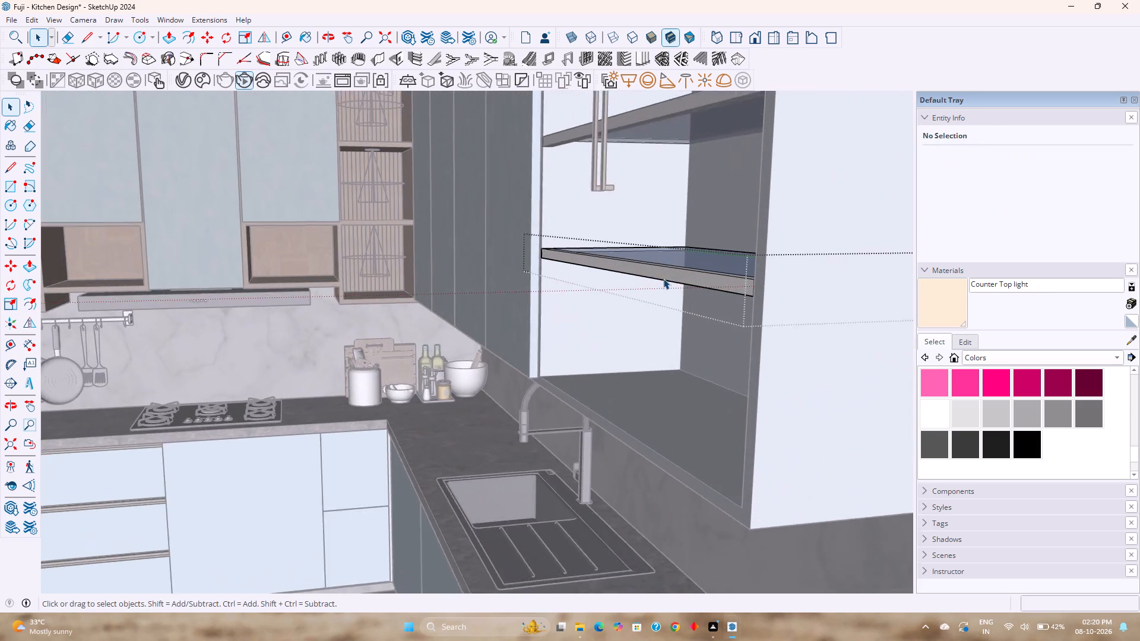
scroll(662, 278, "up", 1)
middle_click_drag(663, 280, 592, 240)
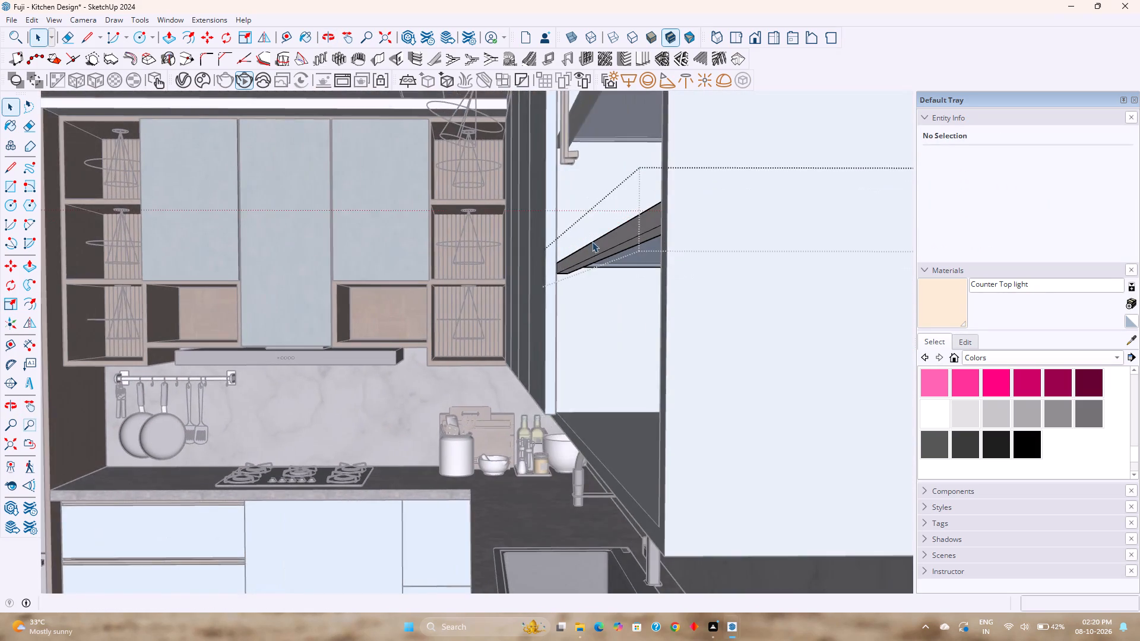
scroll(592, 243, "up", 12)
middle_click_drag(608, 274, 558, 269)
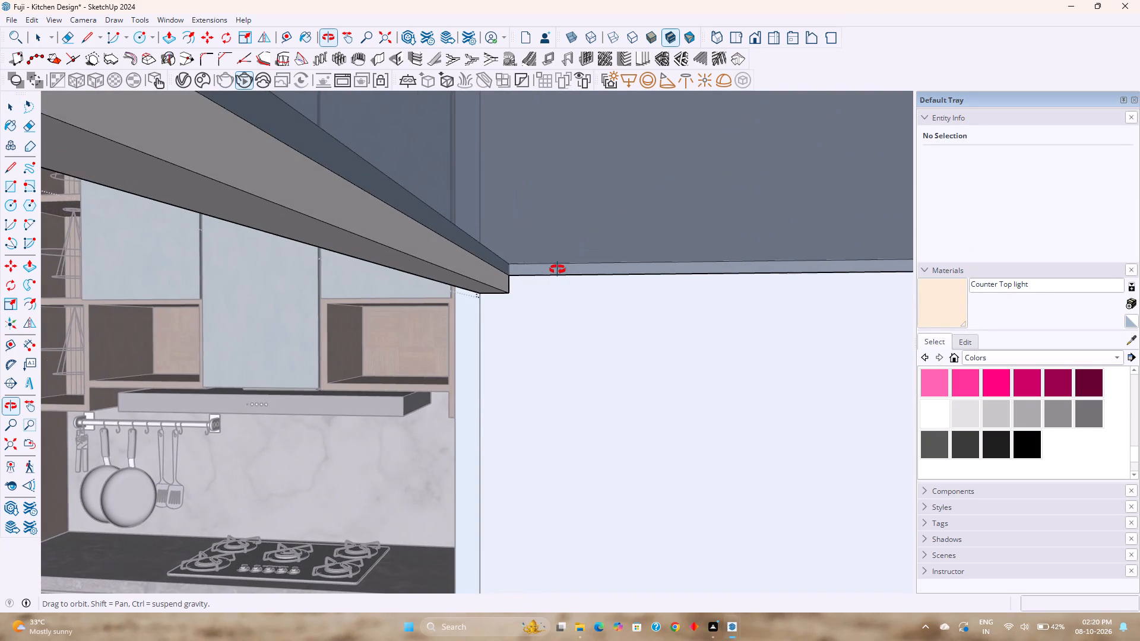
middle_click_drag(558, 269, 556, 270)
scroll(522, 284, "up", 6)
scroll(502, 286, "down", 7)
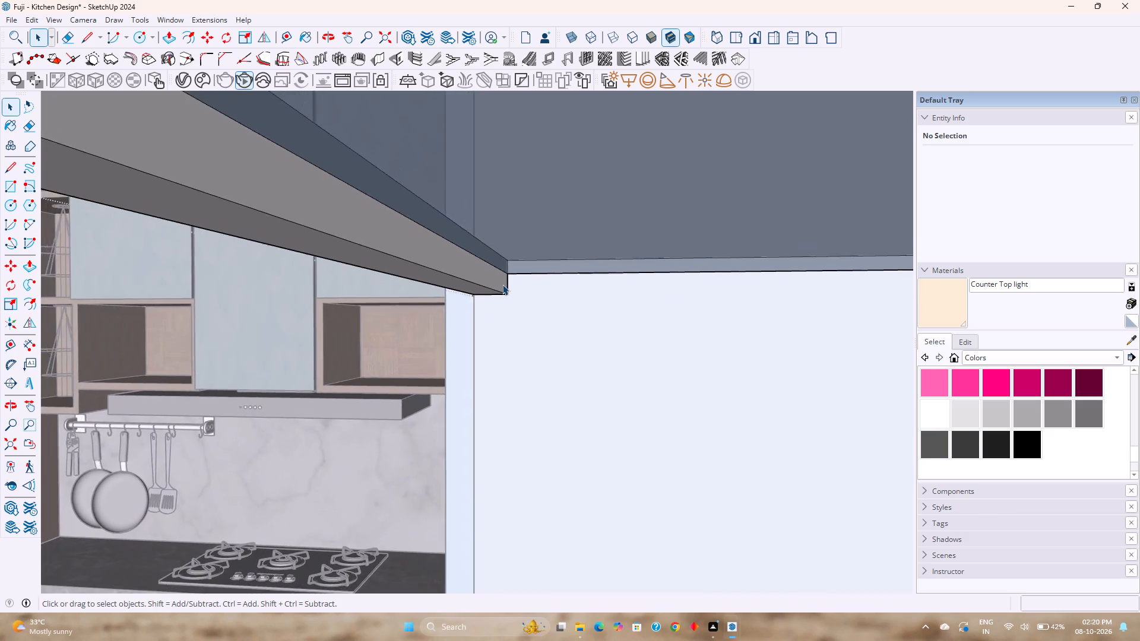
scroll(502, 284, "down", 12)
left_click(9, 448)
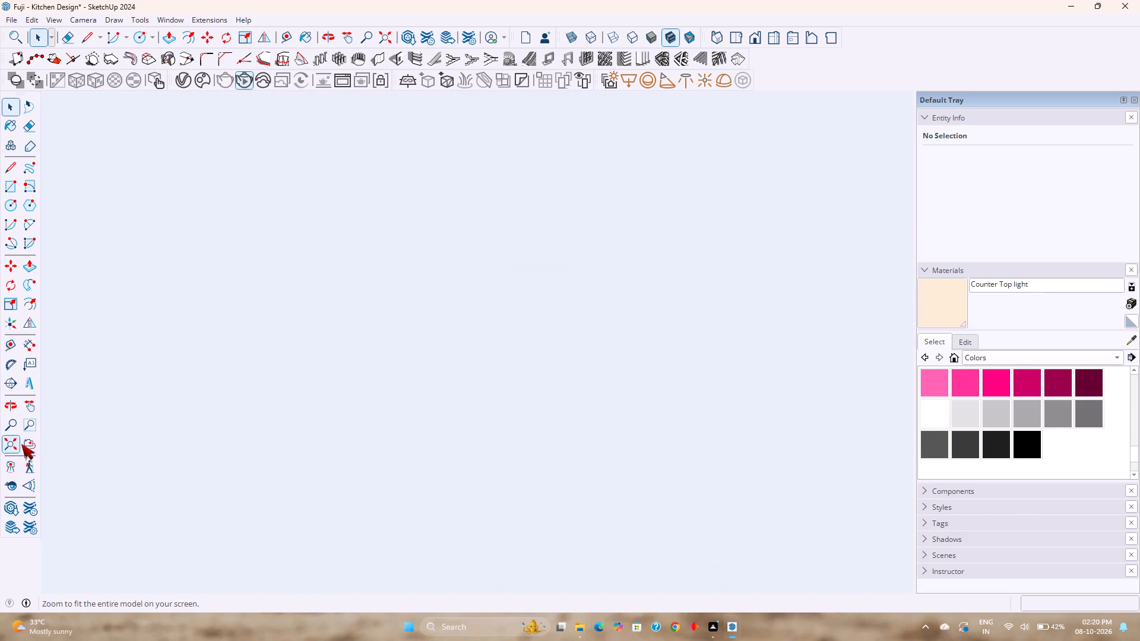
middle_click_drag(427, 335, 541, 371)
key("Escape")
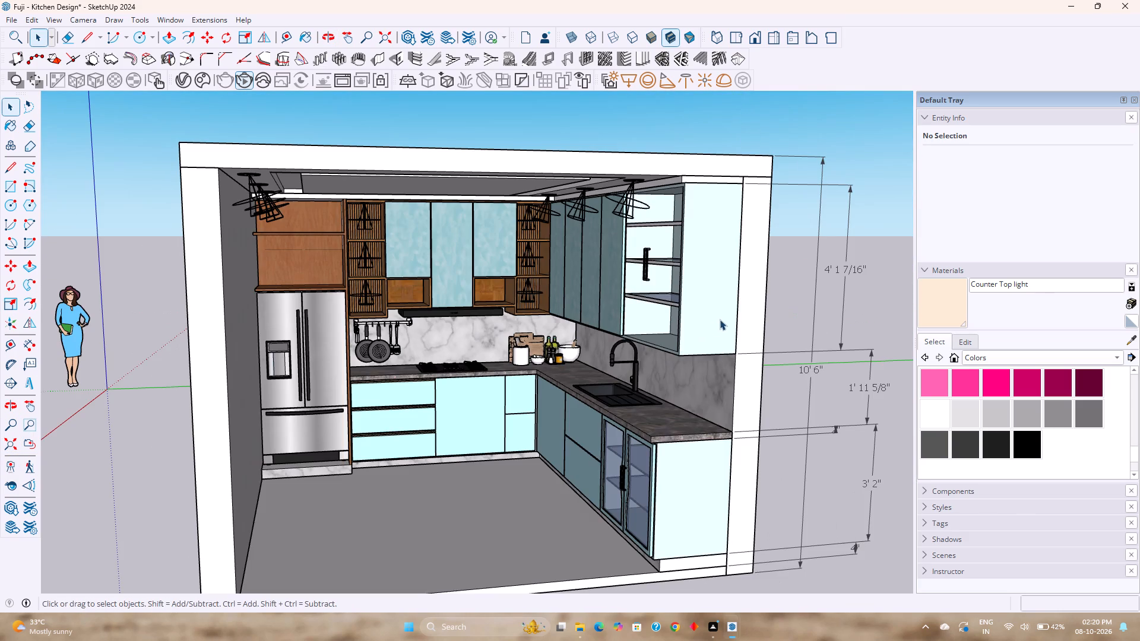
Hide the carcass of the glass-door wall cabinet above the sink, leaving its shelves exposed, and exit the group.
left_click(718, 318)
double_click(715, 315)
left_click(715, 315)
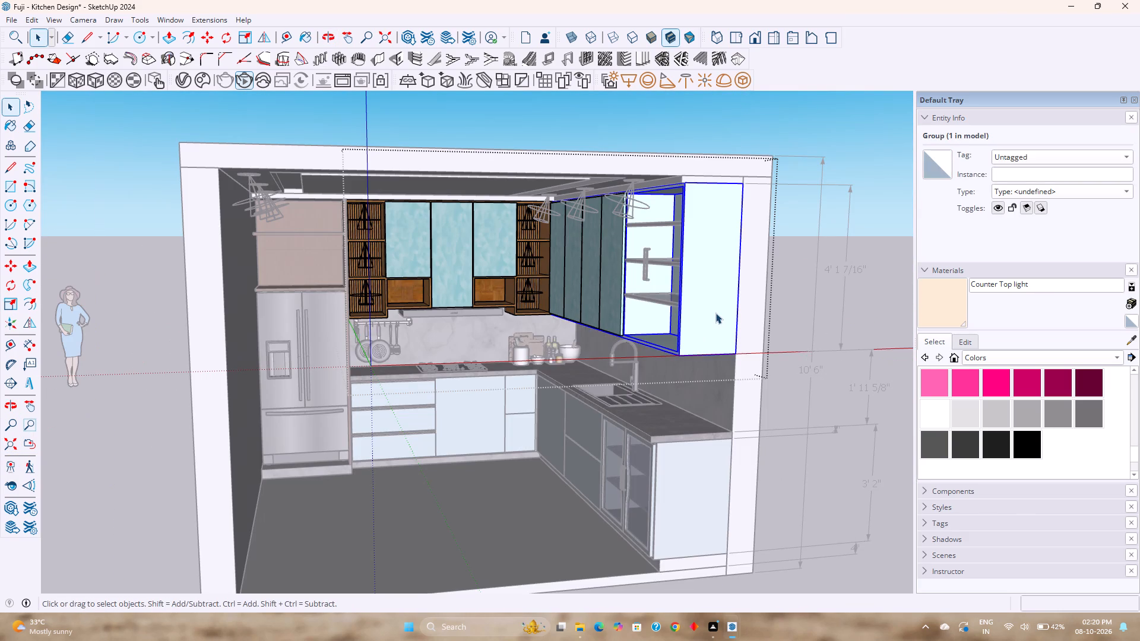
right_click(715, 313)
left_click(767, 345)
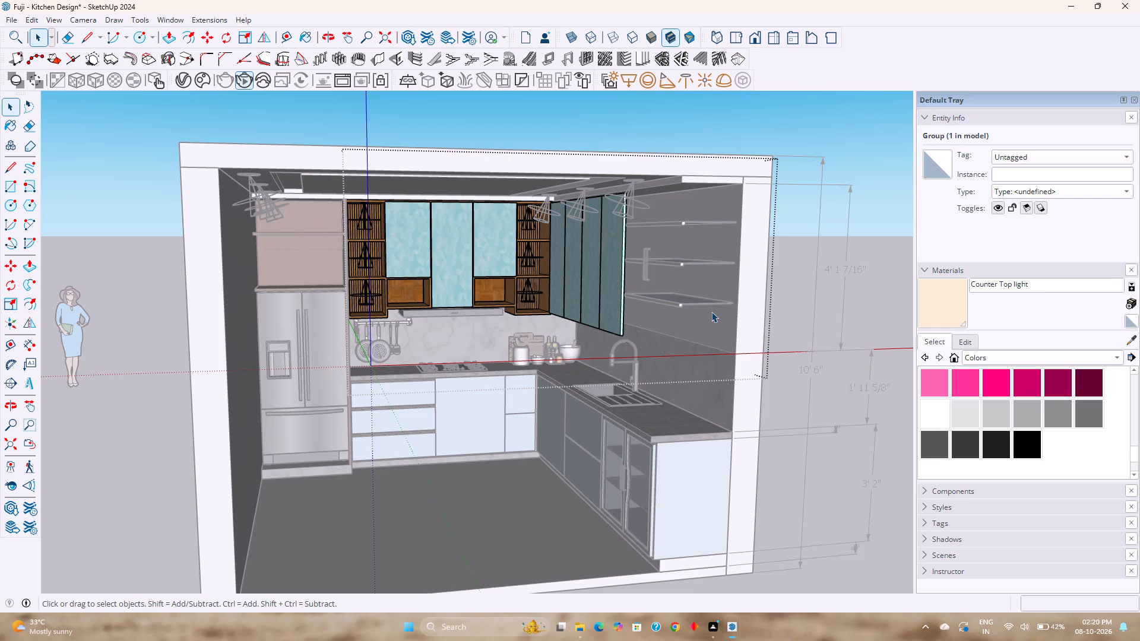
key("Escape")
Open the lowest shelf and place guides on its front strip's end face: 1/2" and about 3/16" above the bottom edge, 5/16" from the glass-side edge.
scroll(683, 309, "up", 11)
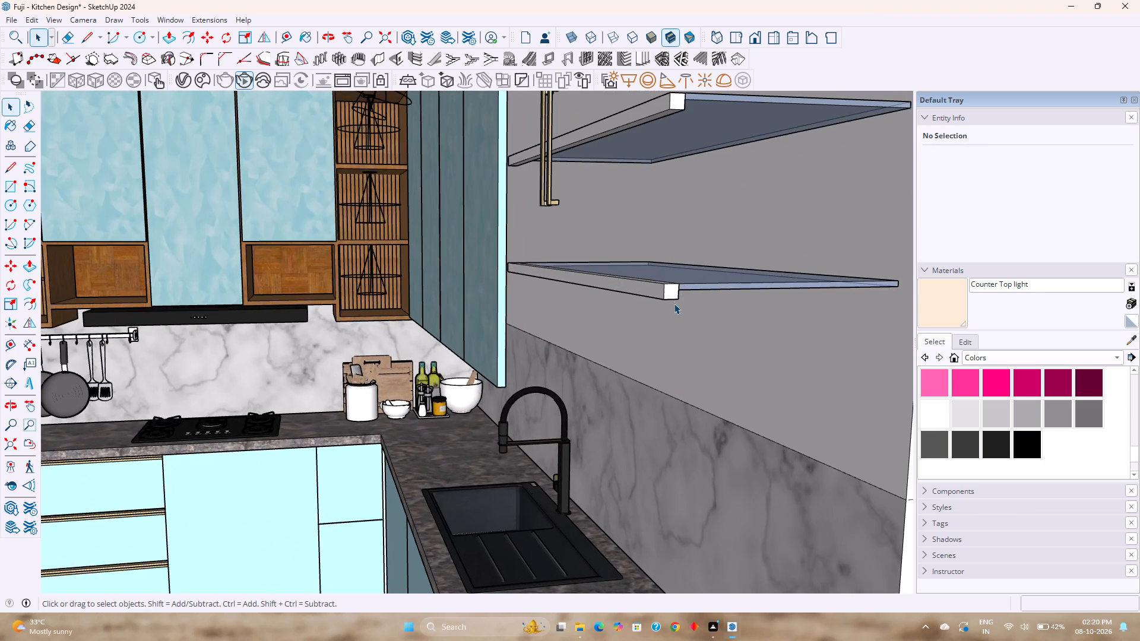
double_click(672, 293)
scroll(672, 293, "up", 8)
middle_click_drag(674, 294, 553, 275)
scroll(501, 268, "up", 10)
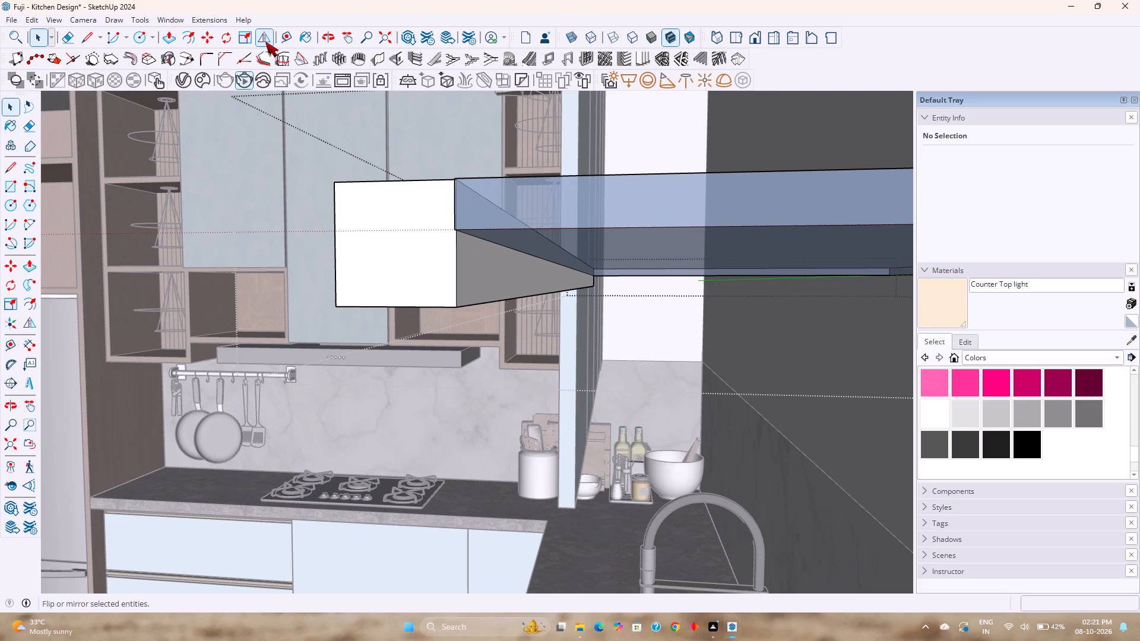
left_click(284, 34)
left_click(419, 308)
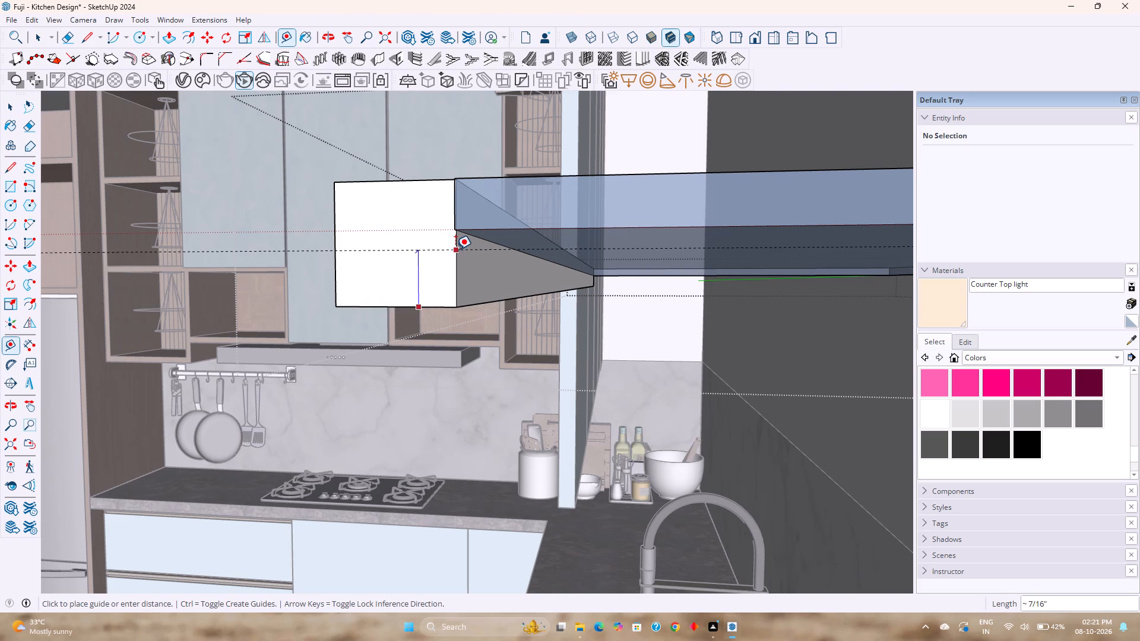
left_click(332, 249)
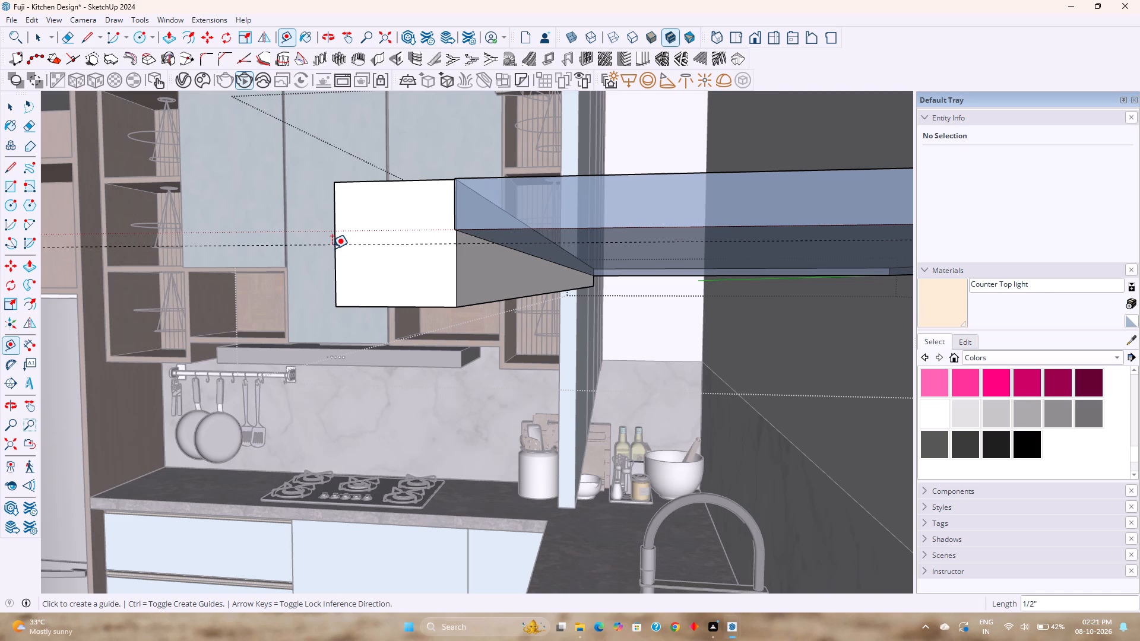
left_click(414, 306)
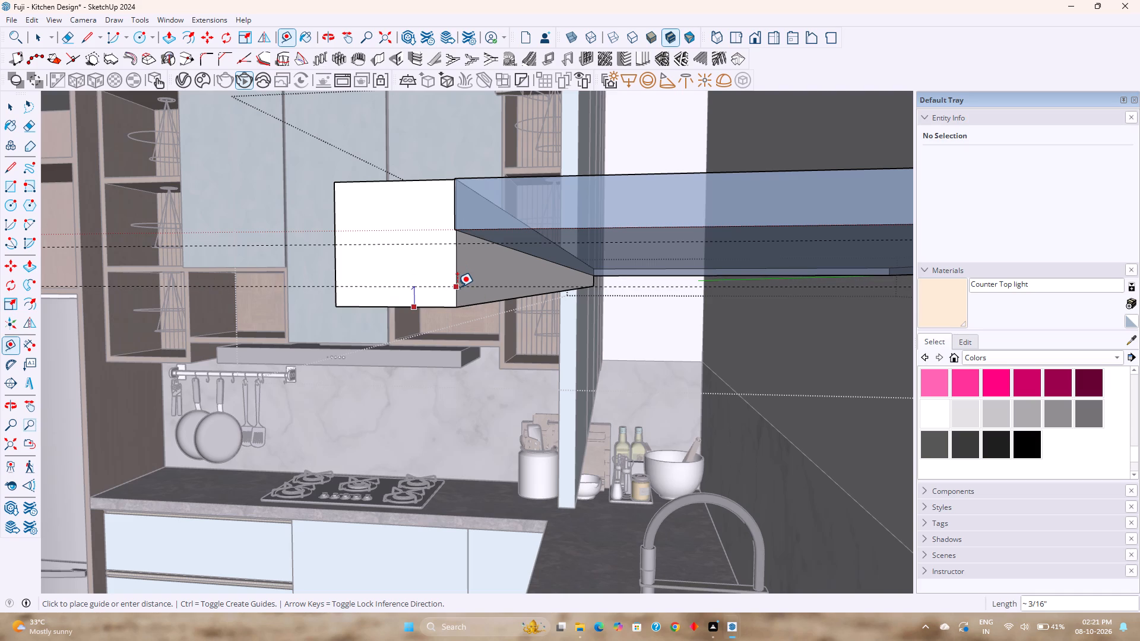
left_click(457, 287)
left_click(455, 276)
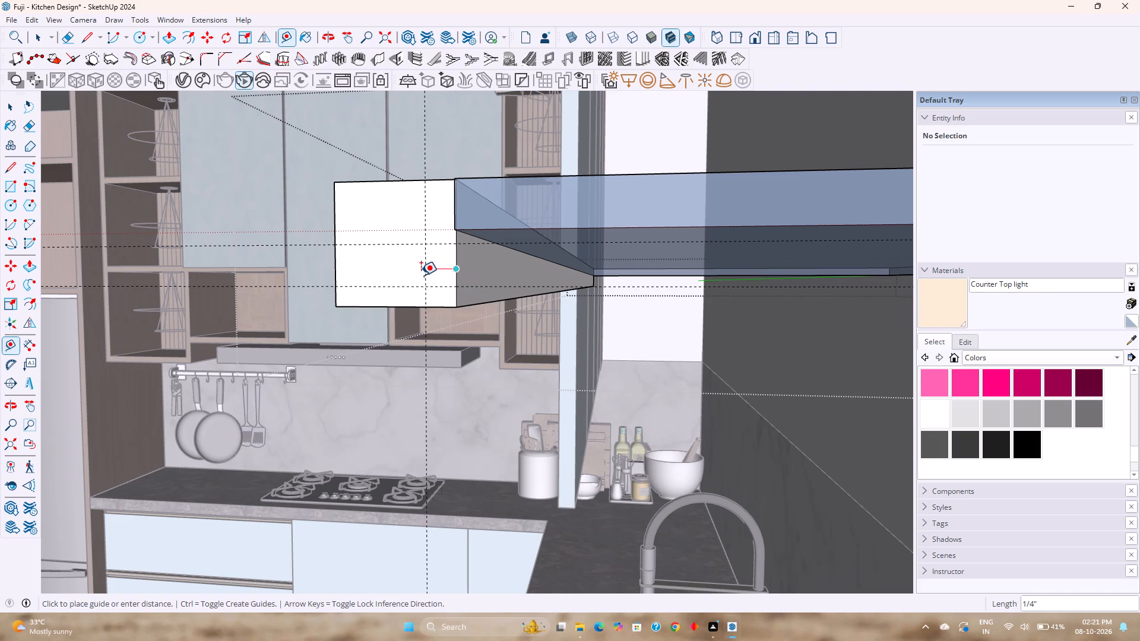
left_click(416, 275)
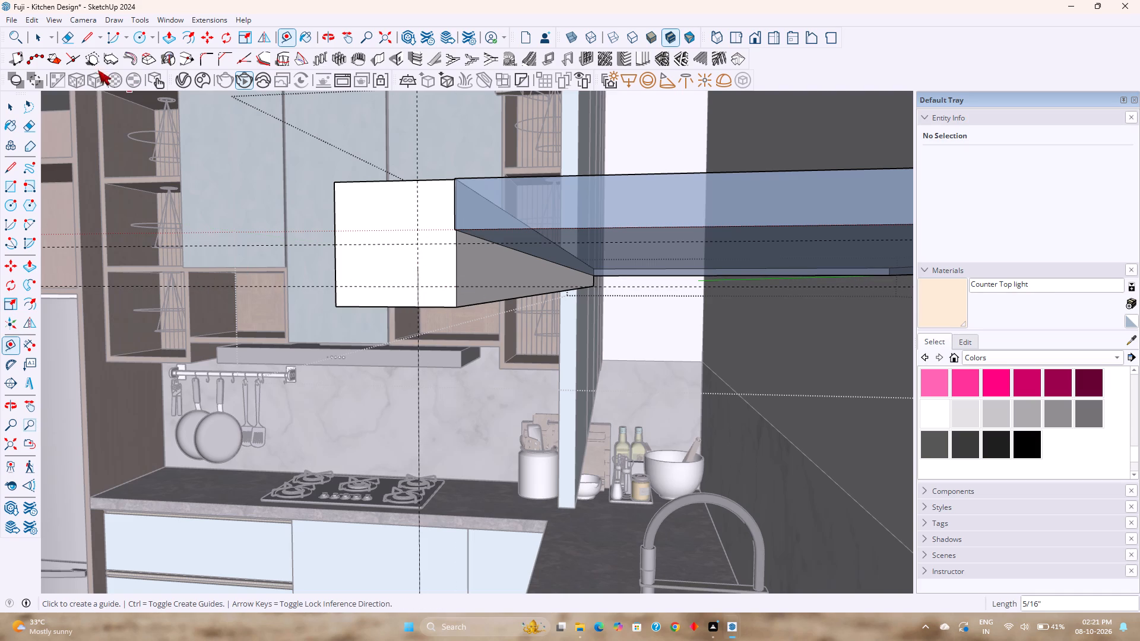
Draw a rectangle of about 5/16" by 5/16" between the guides on the shelf strip's end face.
left_click(153, 37)
left_click(178, 58)
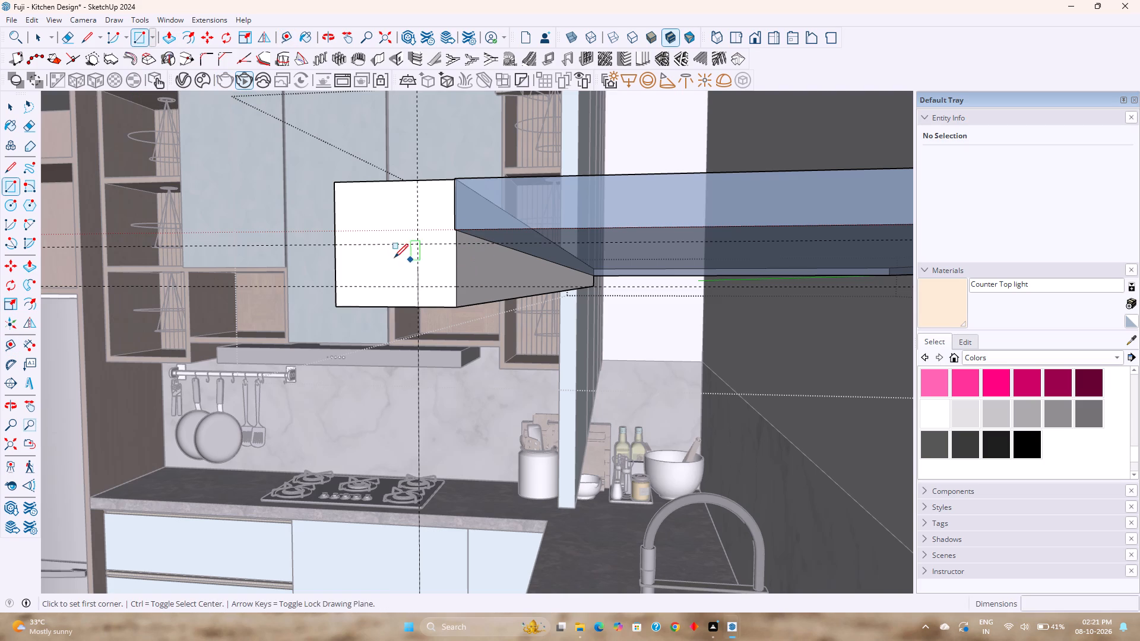
left_click(419, 246)
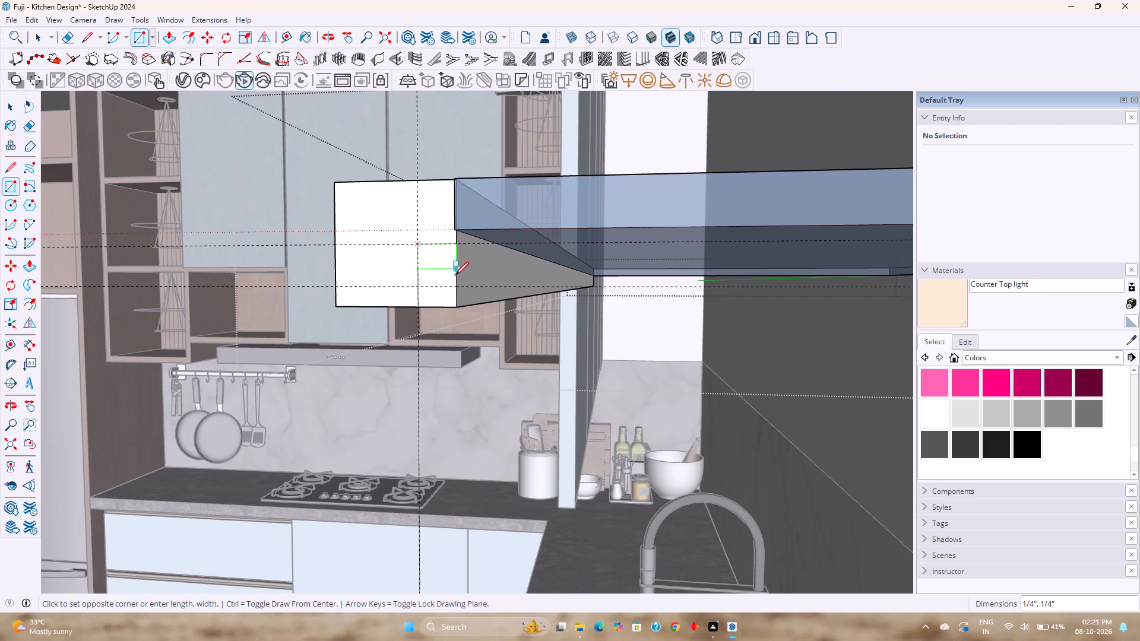
left_click(458, 285)
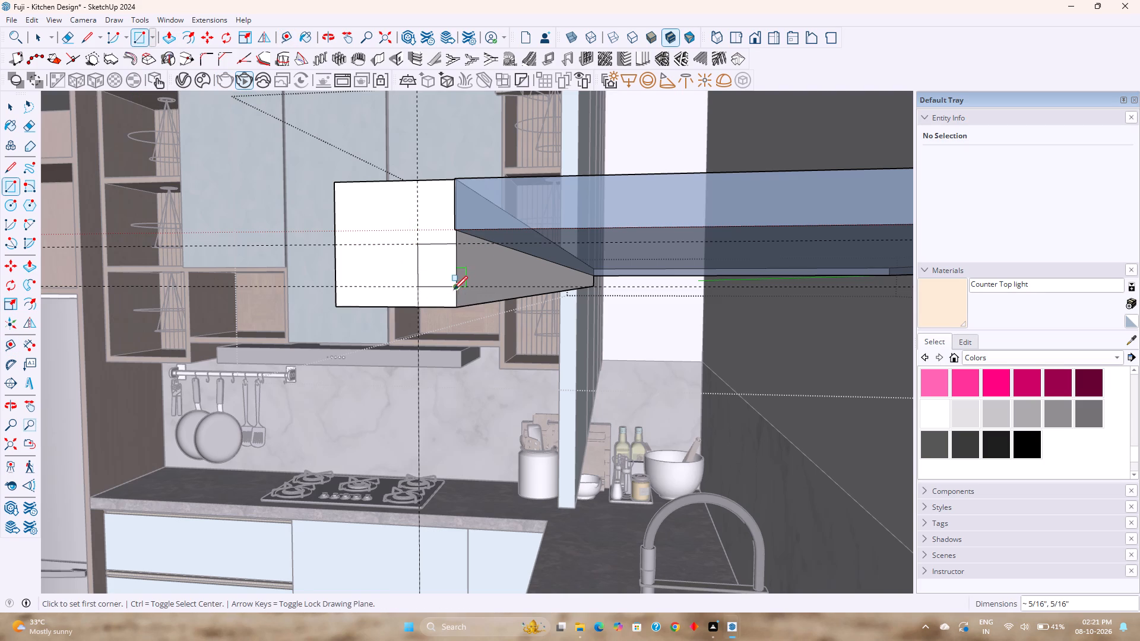
key("space")
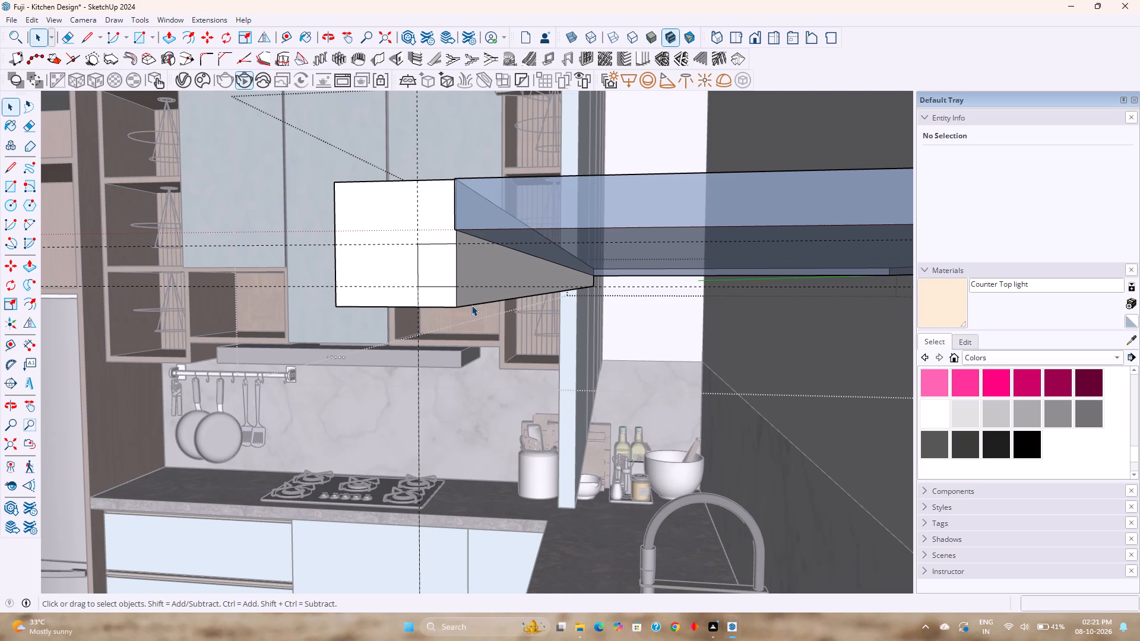
Cut a groove along the shelf's front strip by running the small square profile along the strip's bottom edge with Follow Me.
left_click(471, 305)
left_click(28, 288)
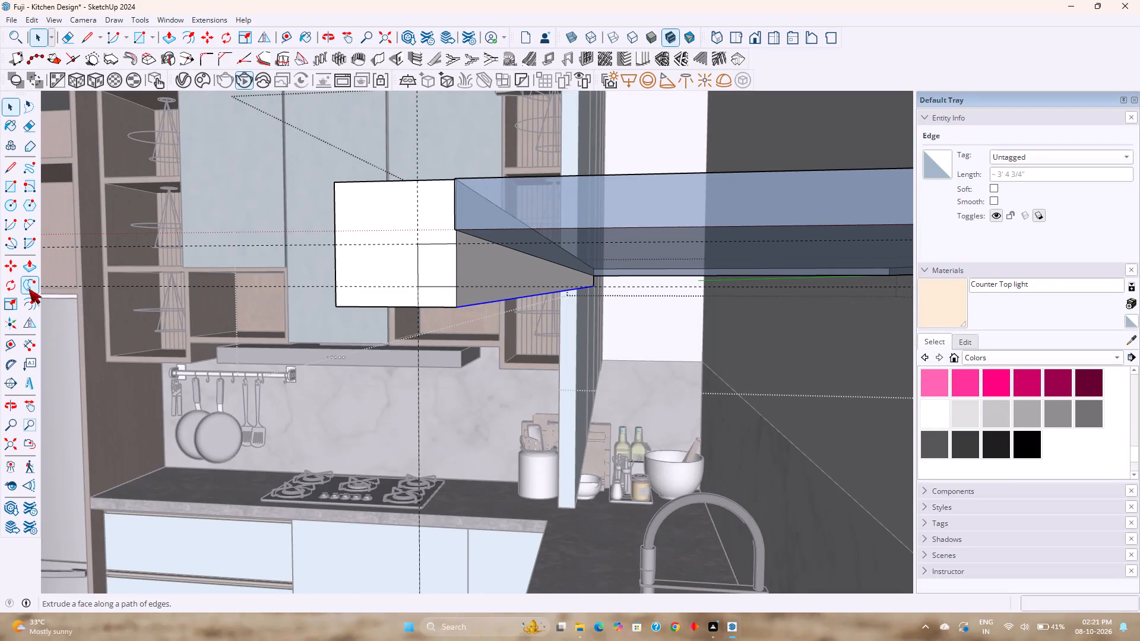
left_click(434, 266)
scroll(536, 304, "down", 1)
middle_click(536, 304)
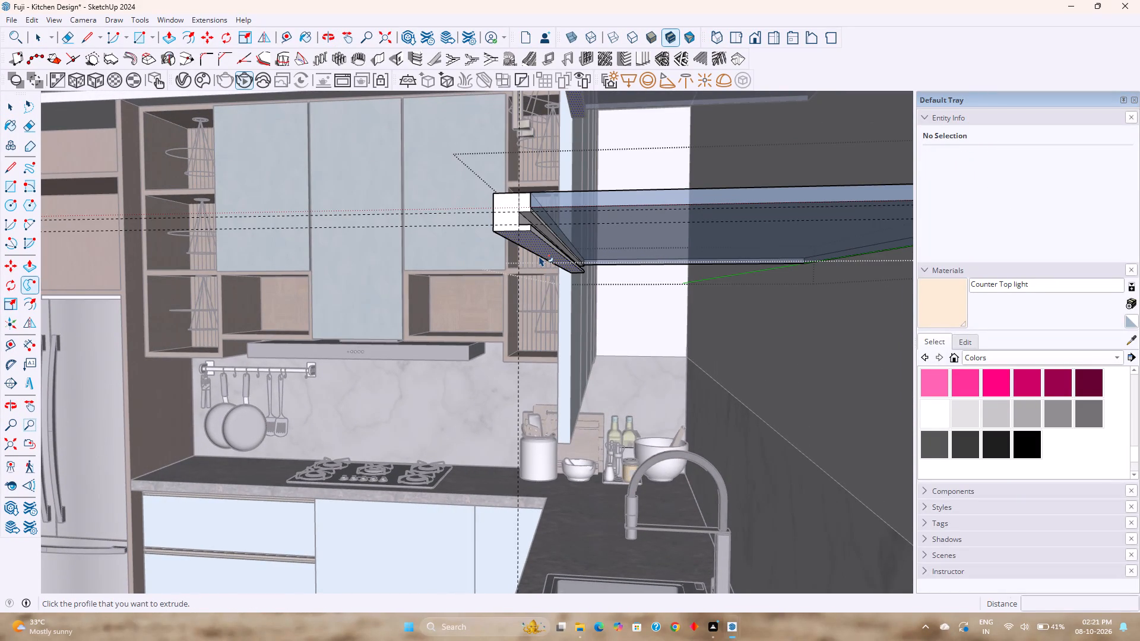
key("Escape")
key("space")
Examine the groove in the shelf's front strip from above, below and the end.
scroll(537, 221, "up", 11)
middle_click_drag(537, 221, 528, 236)
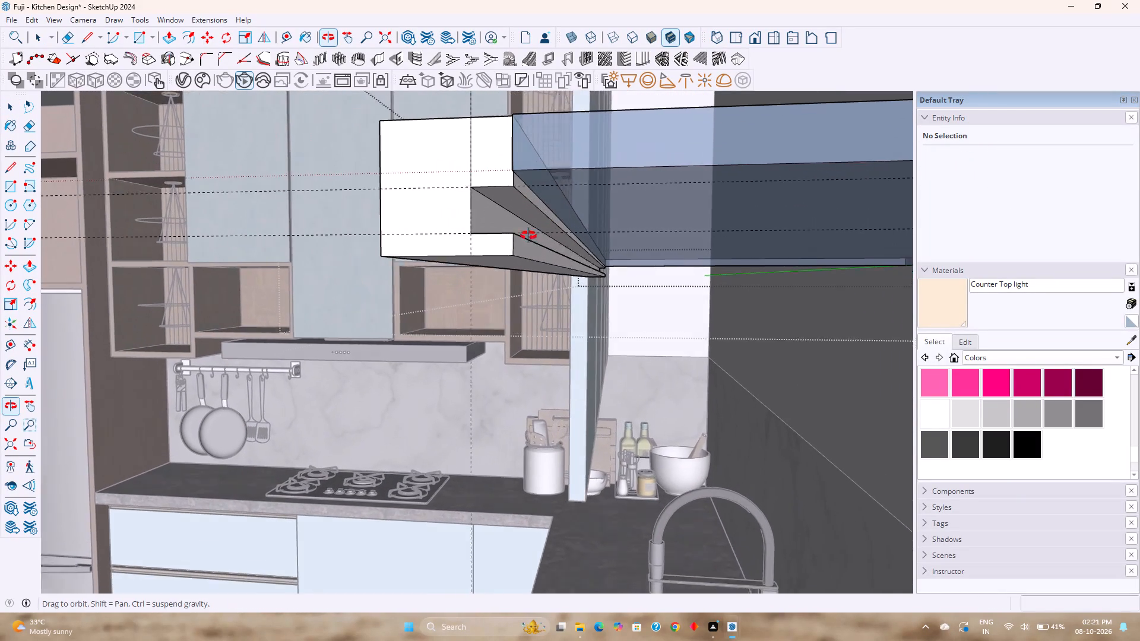
middle_click_drag(528, 236, 536, 262)
middle_click_drag(526, 218, 512, 313, "shift")
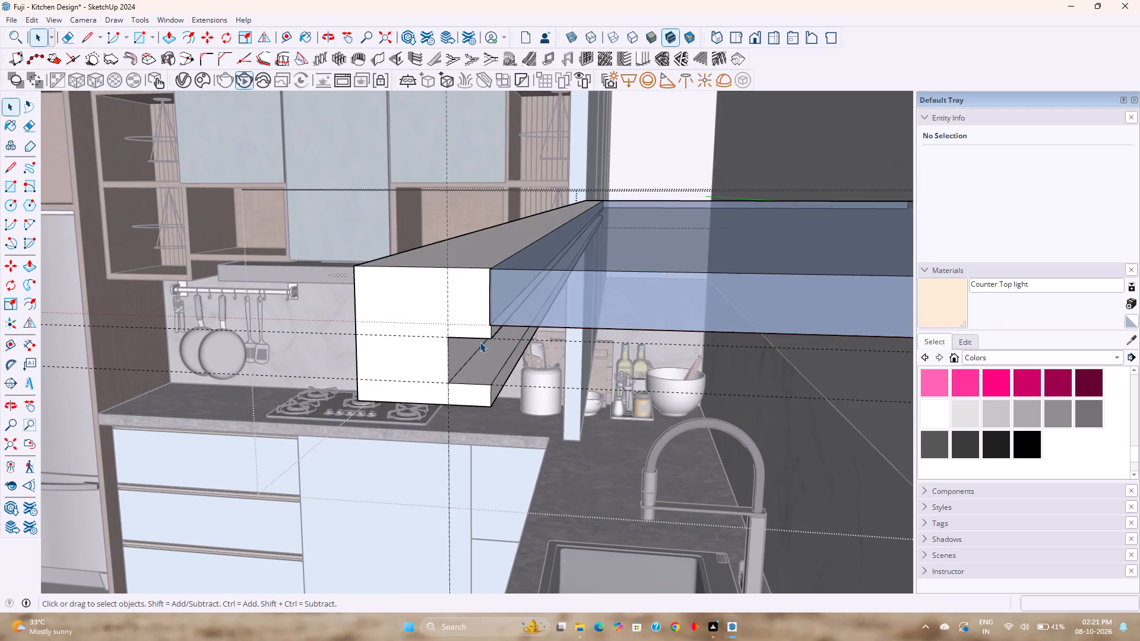
scroll(480, 342, "up", 3)
middle_click_drag(482, 349, 483, 250)
scroll(479, 347, "up", 4)
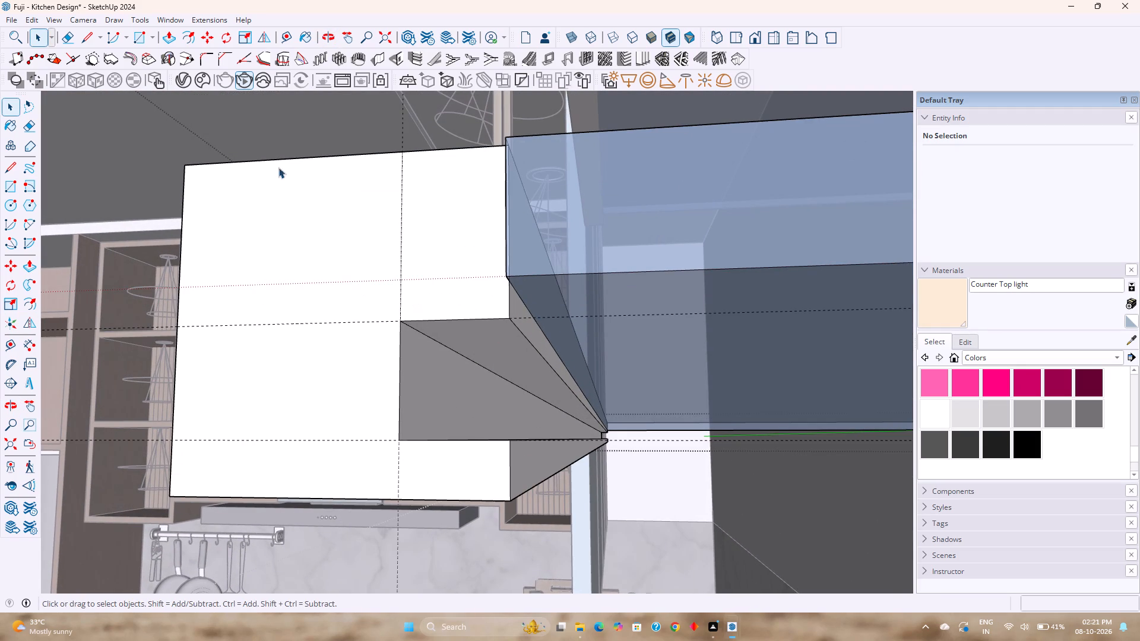
scroll(306, 268, "down", 4)
scroll(389, 300, "down", 3)
middle_click_drag(408, 326, 425, 364)
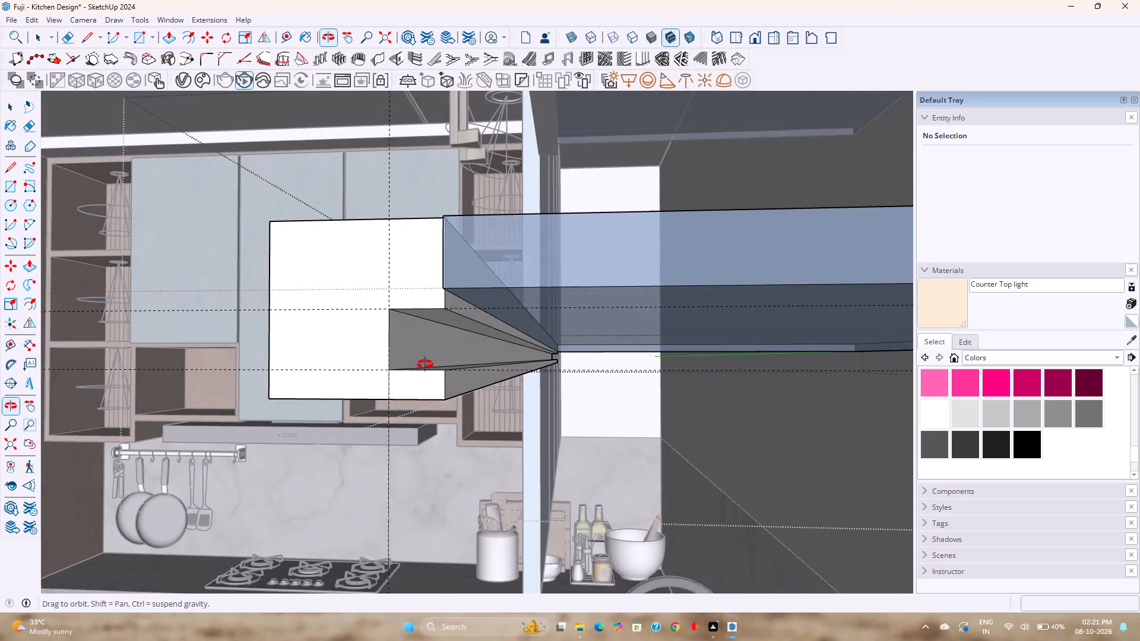
middle_click_drag(425, 364, 425, 366)
scroll(426, 364, "down", 1)
middle_click_drag(426, 364, 478, 399)
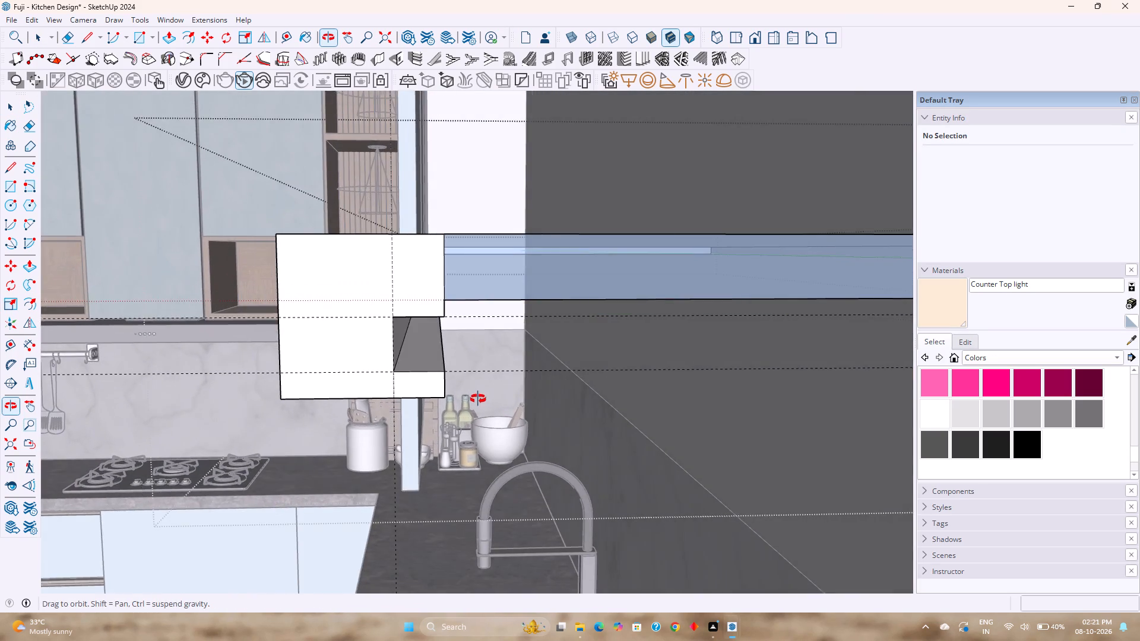
middle_click_drag(478, 399, 435, 361)
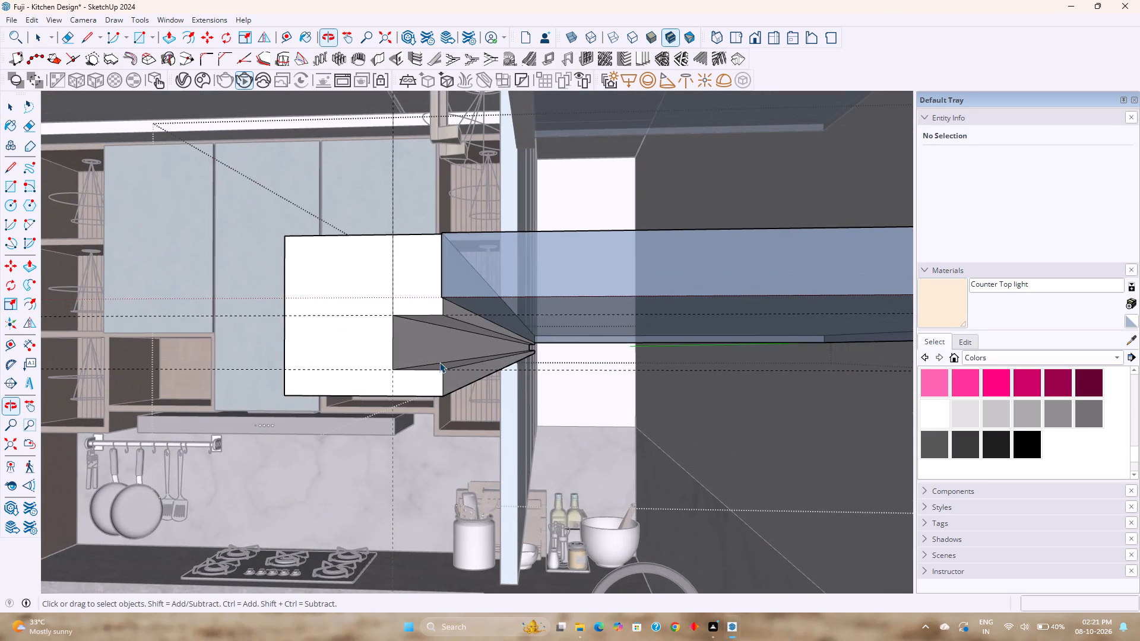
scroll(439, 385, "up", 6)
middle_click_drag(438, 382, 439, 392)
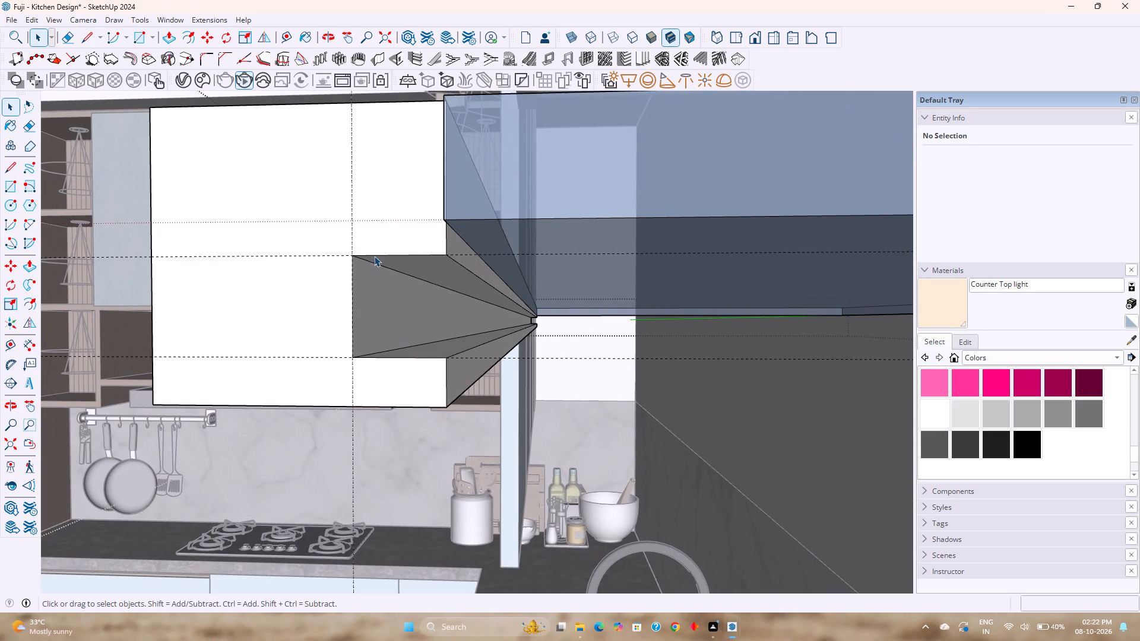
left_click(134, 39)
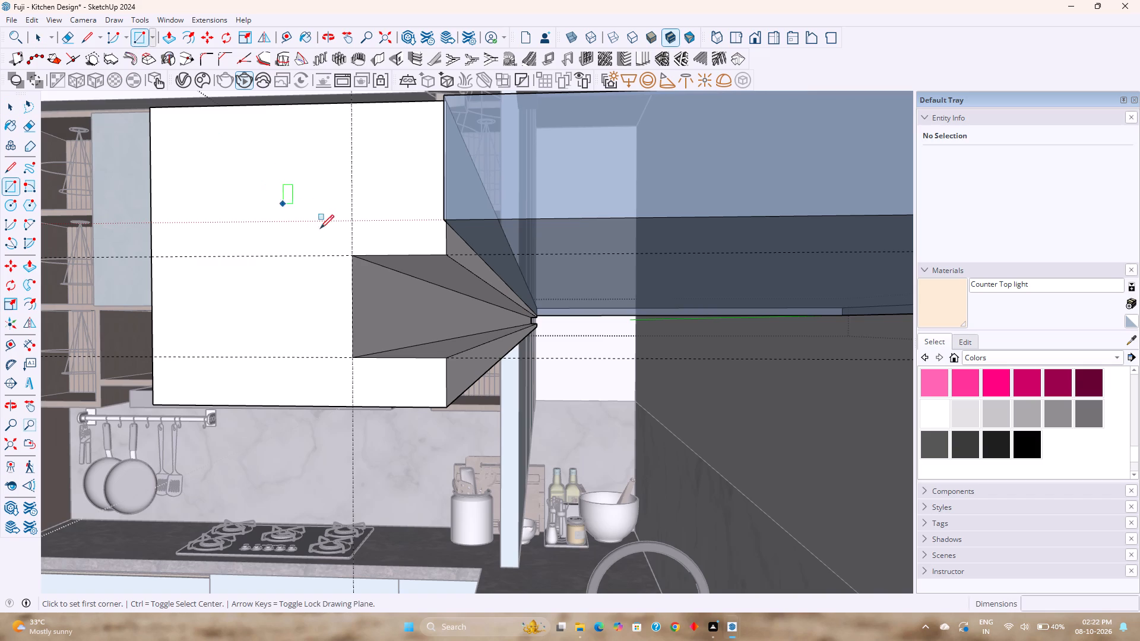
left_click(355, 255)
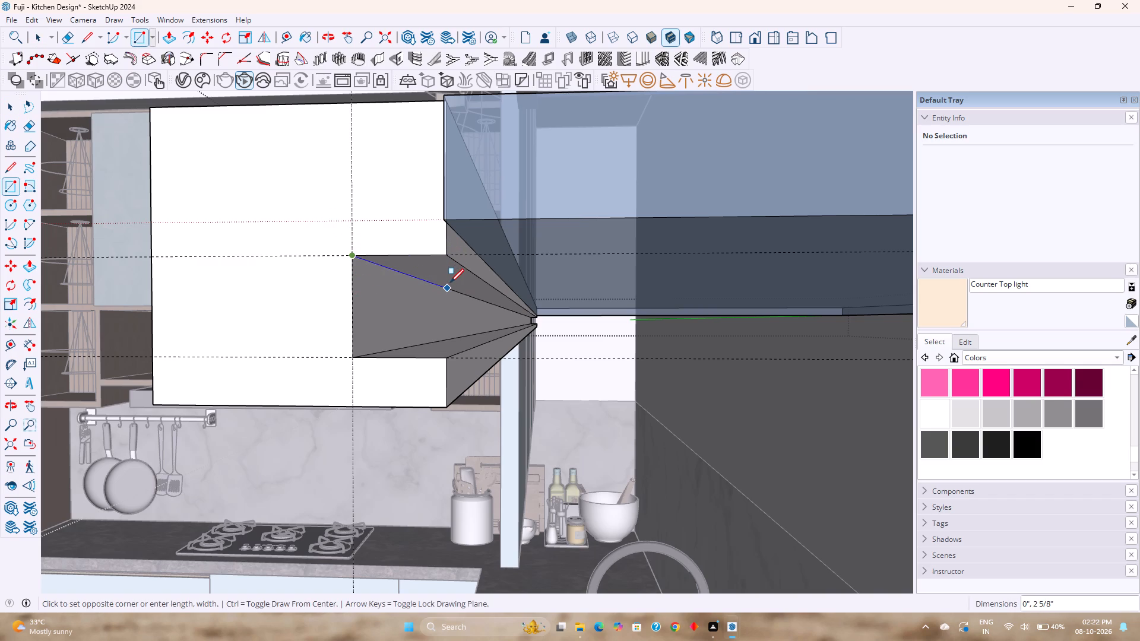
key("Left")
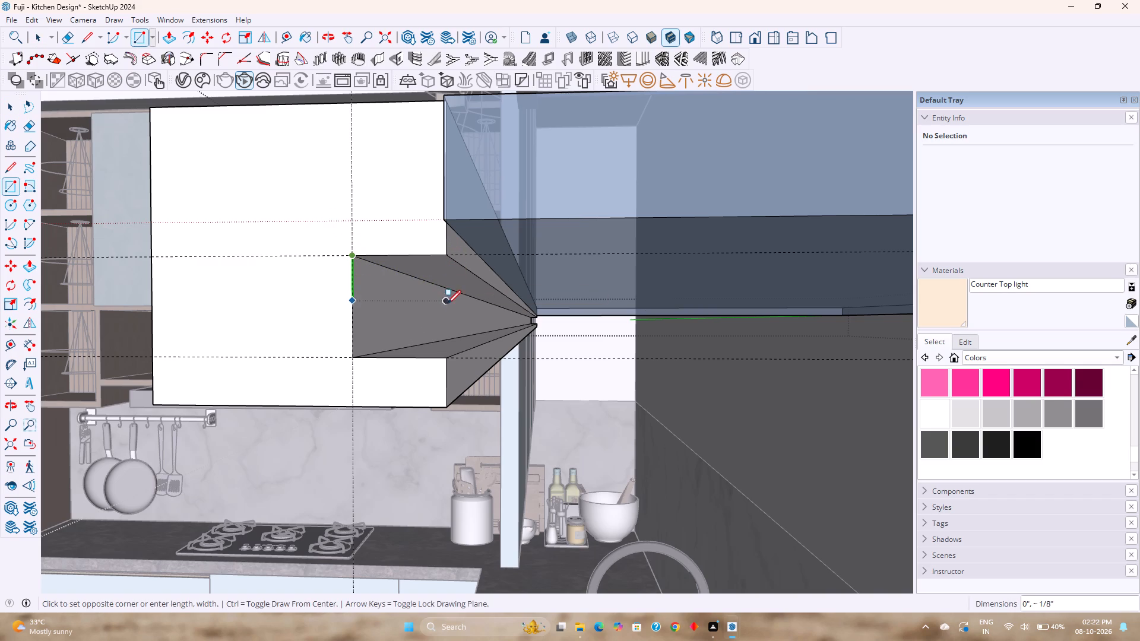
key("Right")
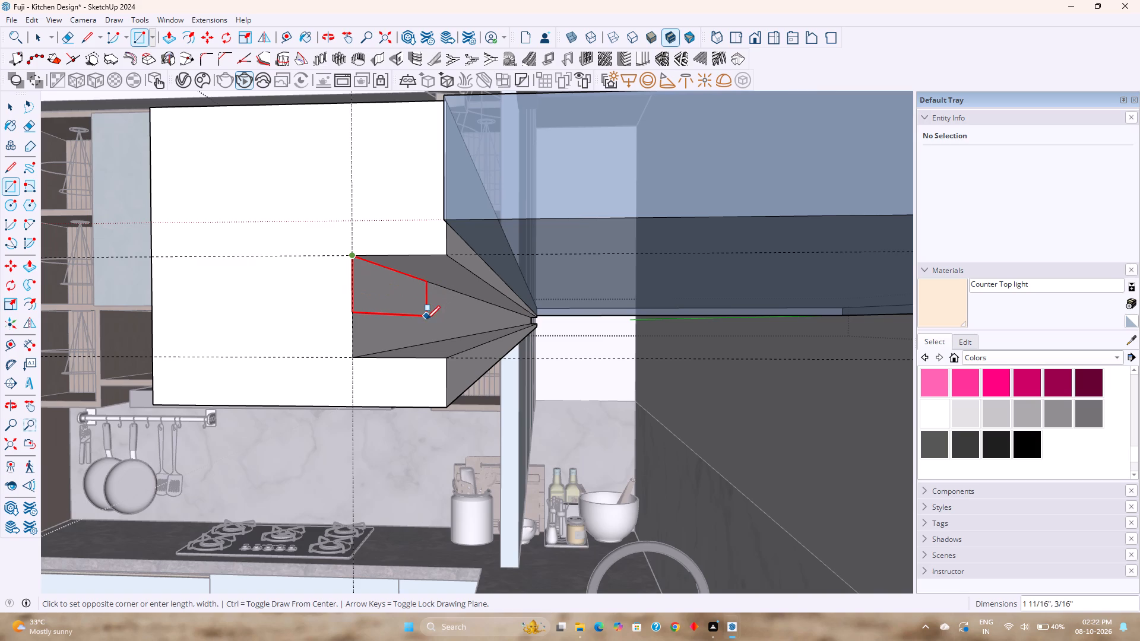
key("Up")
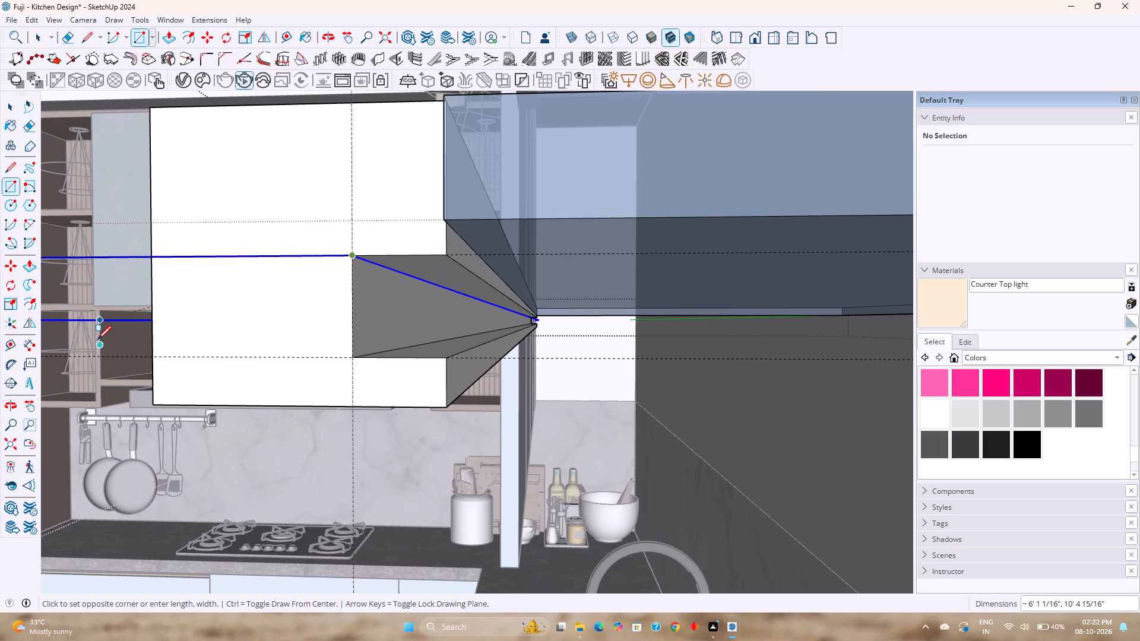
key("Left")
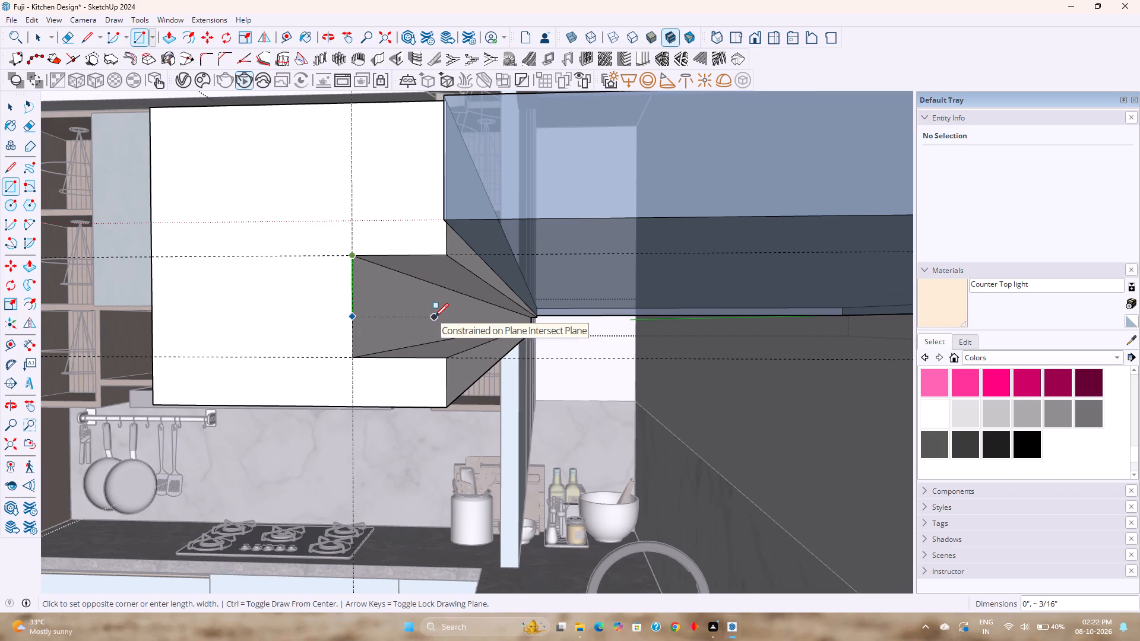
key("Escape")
Draw lines closing a rectangle about 1/4" by 3/16" in the upper inner corner of the groove at the shelf strip's end.
key("l")
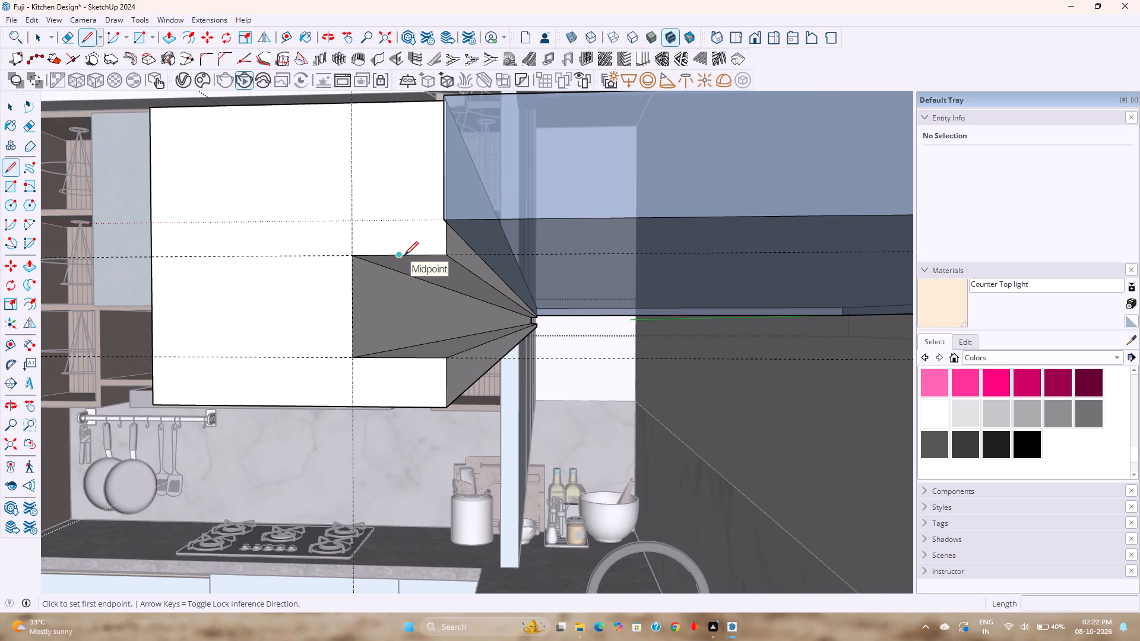
left_click(353, 256)
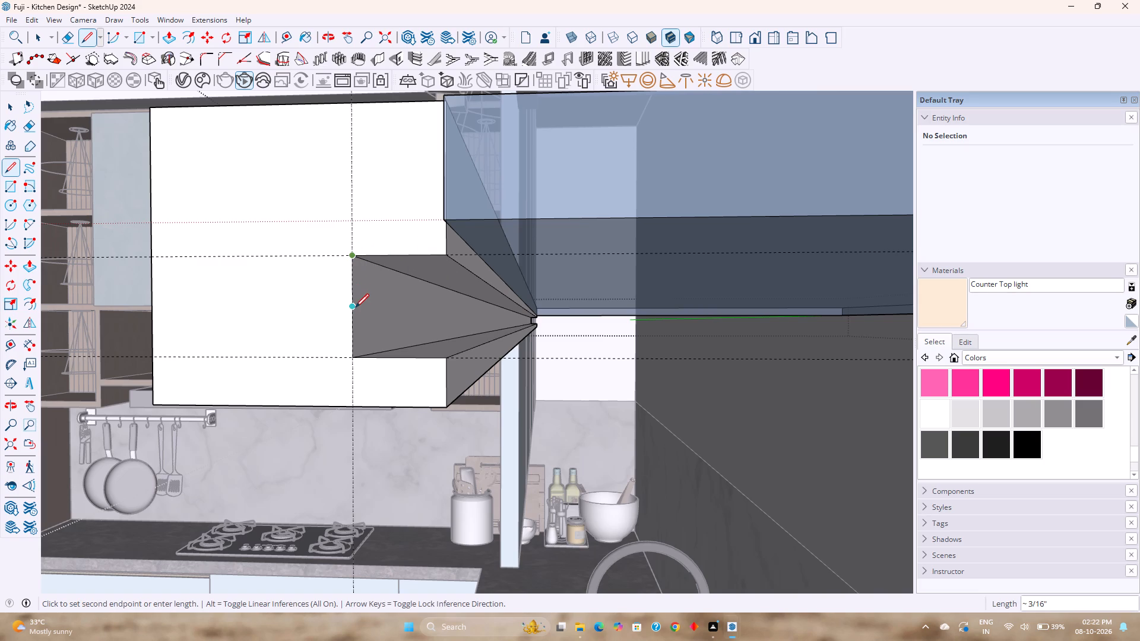
left_click(355, 309)
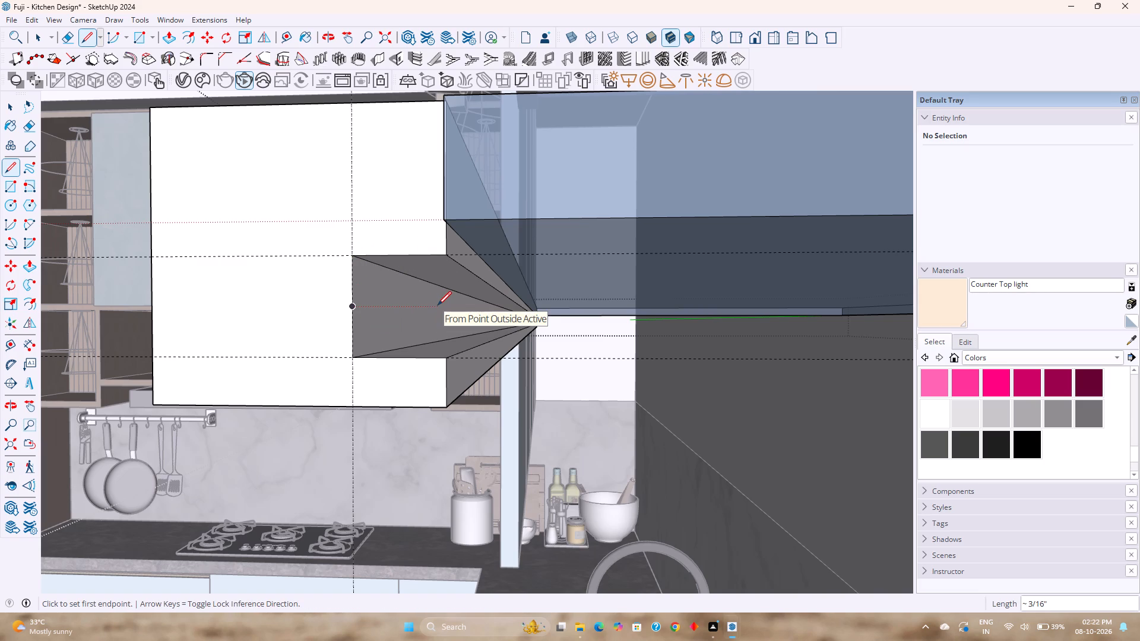
key("Left")
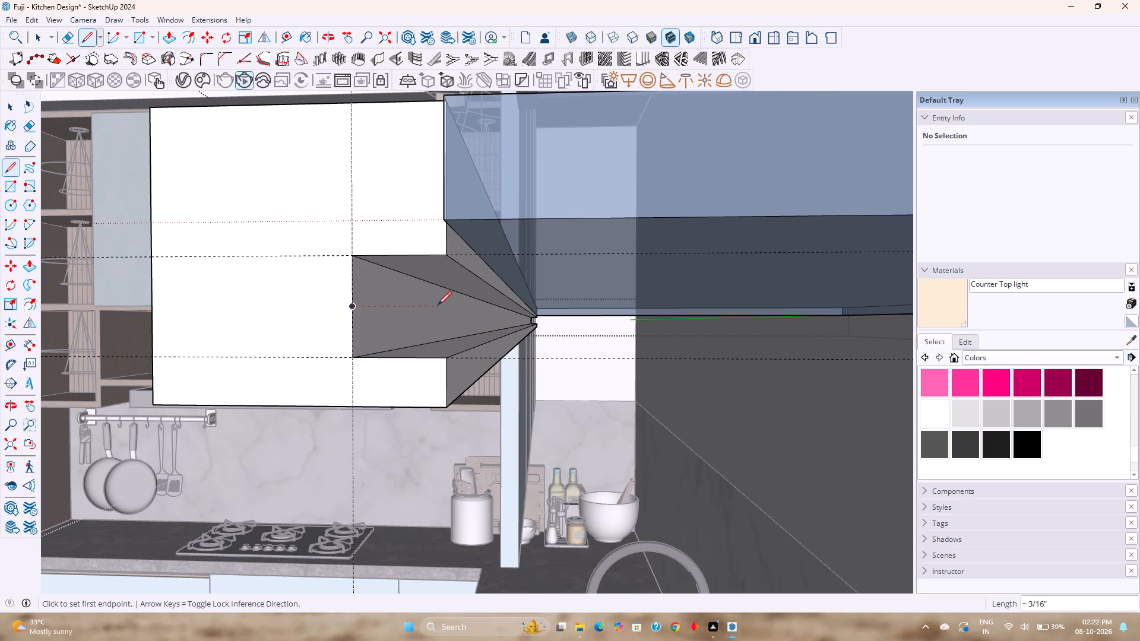
key("Left")
left_click(438, 305)
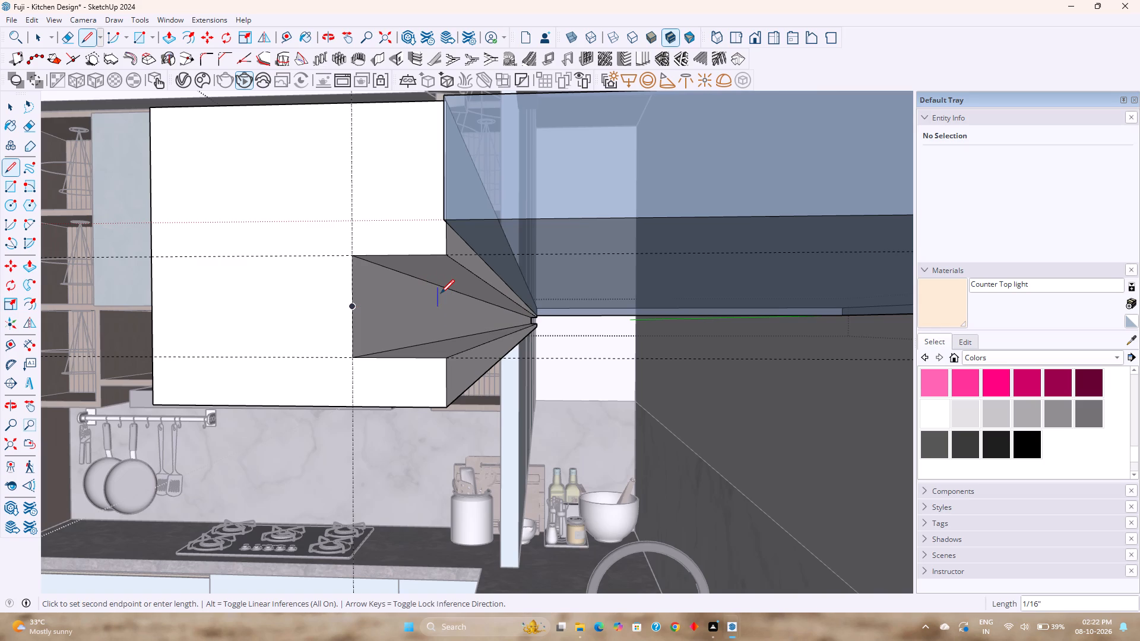
key("Escape")
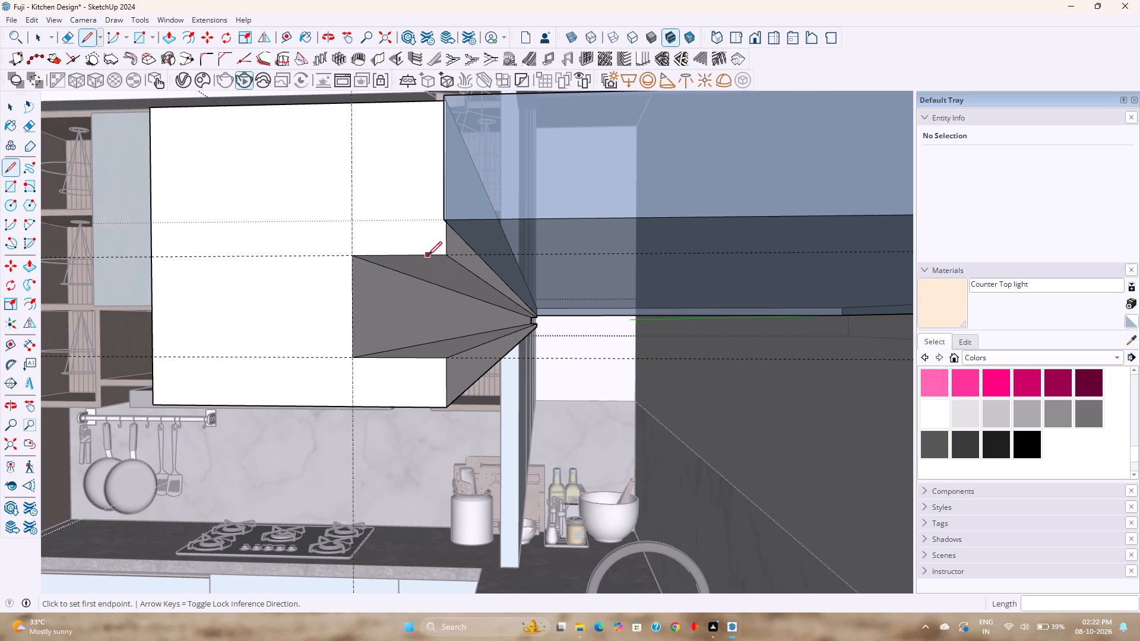
left_click(428, 255)
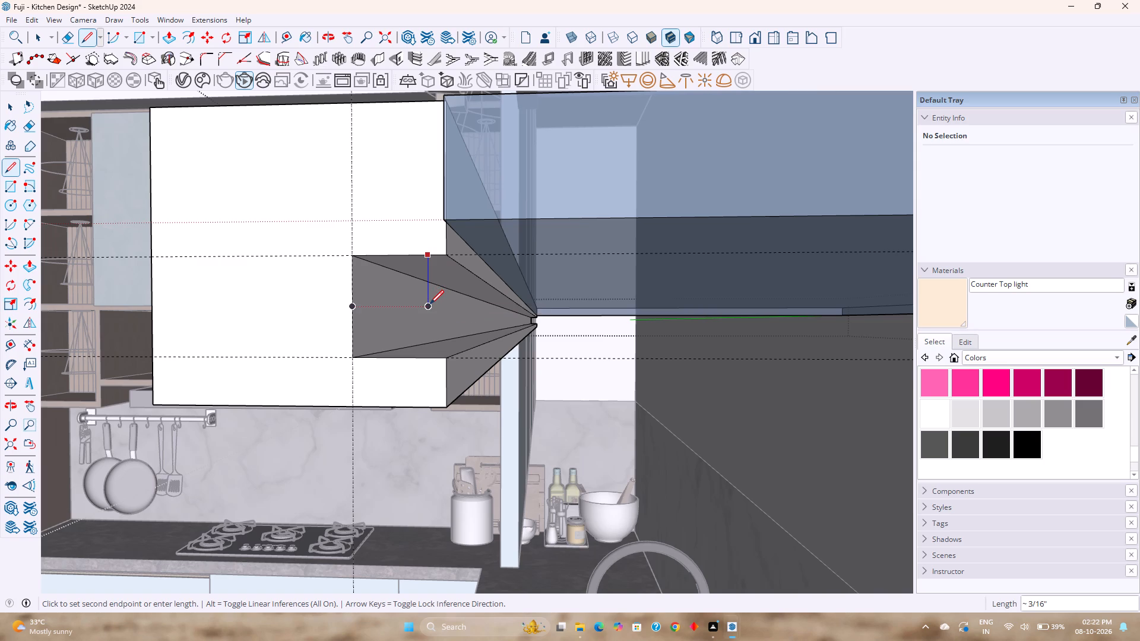
left_click(430, 304)
left_click(351, 305)
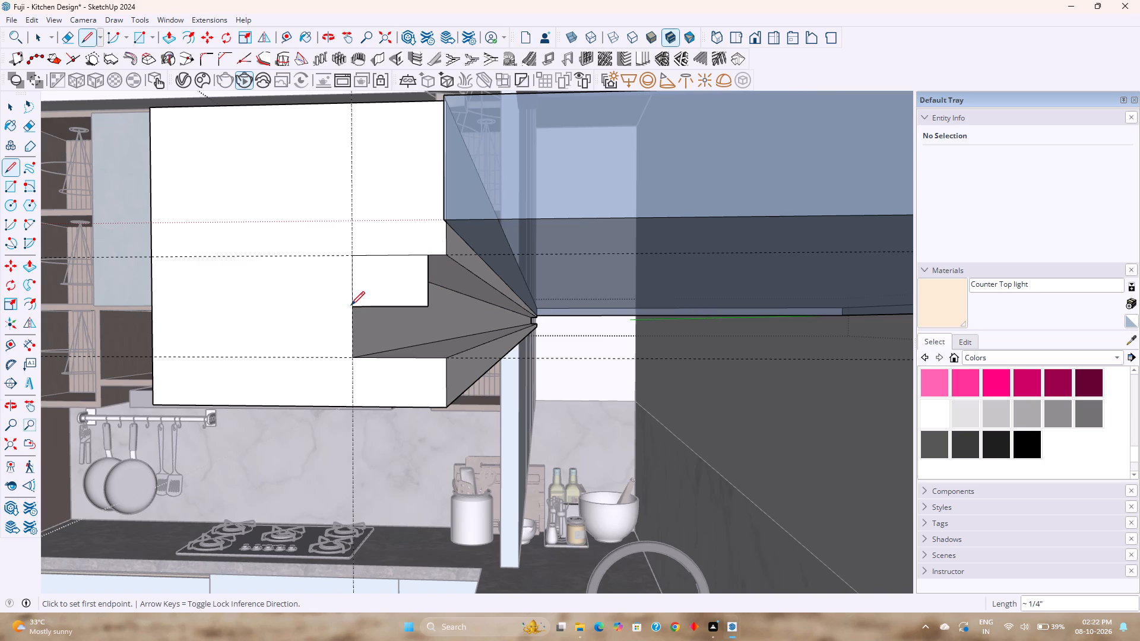
Make the small rectangle in the groove, with its edges, a group.
key("space")
double_click(387, 288)
right_click(387, 288)
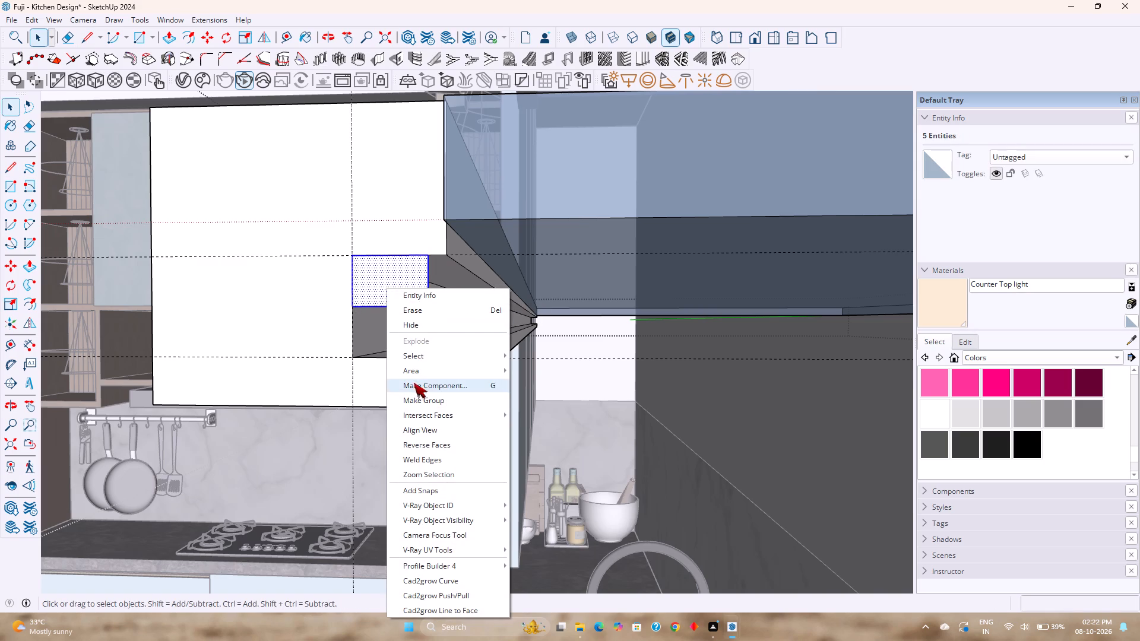
left_click(432, 401)
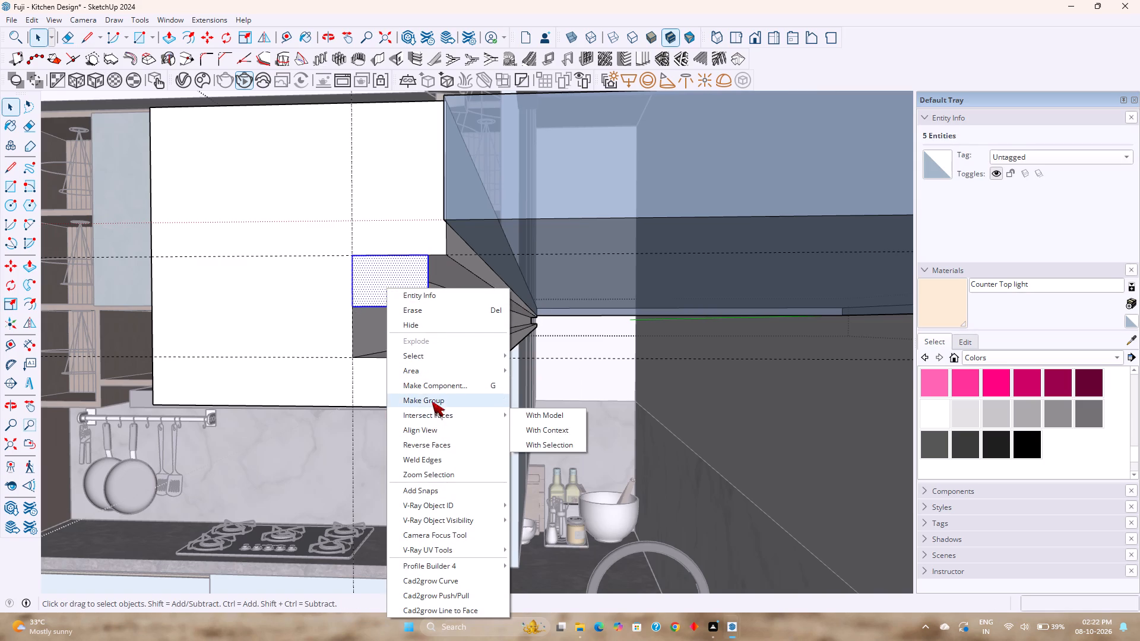
Inside the new group, extrude the small rectangle along the groove to the shelf's far end with Push/Pull, and close the group.
double_click(394, 285)
scroll(427, 291, "up", 1)
middle_click_drag(427, 293, 330, 293)
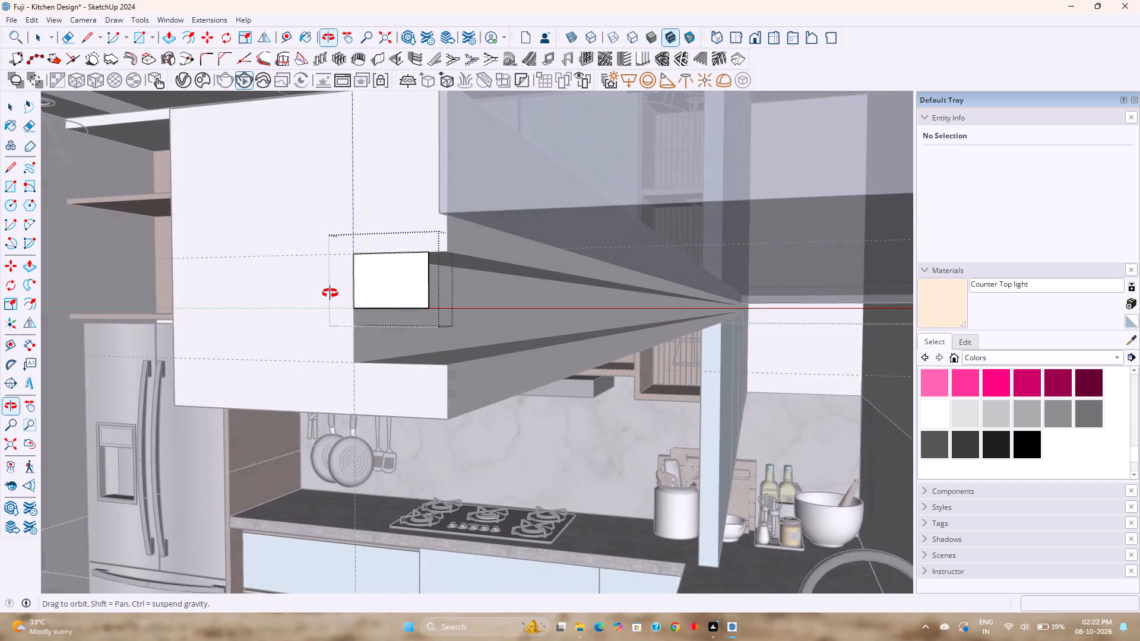
middle_click_drag(330, 293, 328, 292)
key("p")
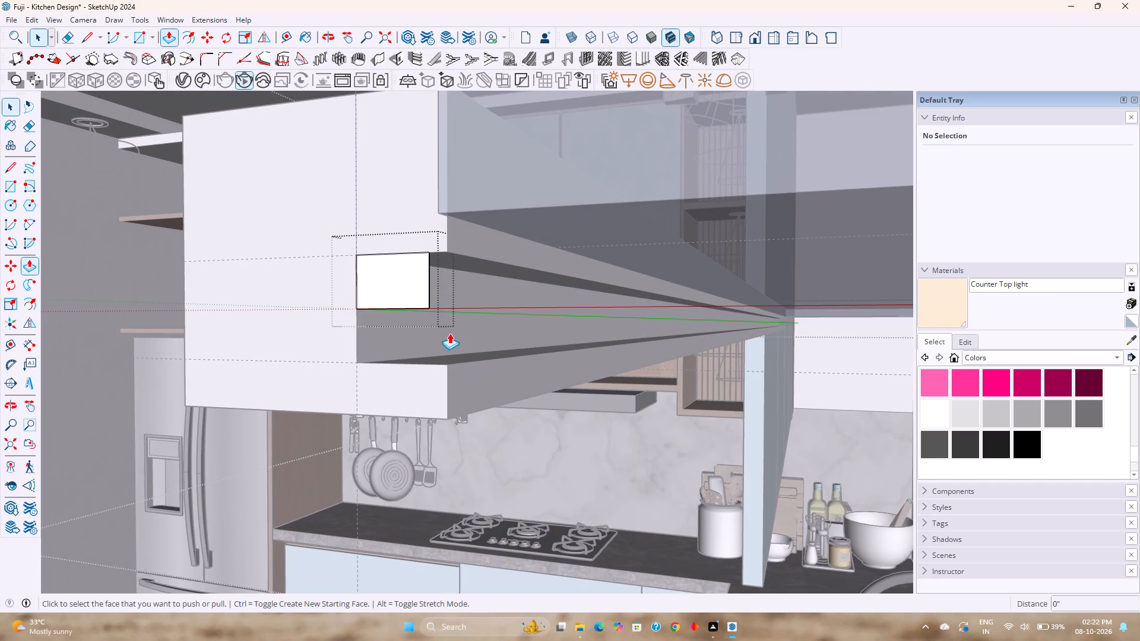
left_click(408, 296)
scroll(632, 299, "down", 2)
middle_click_drag(632, 299, 531, 271)
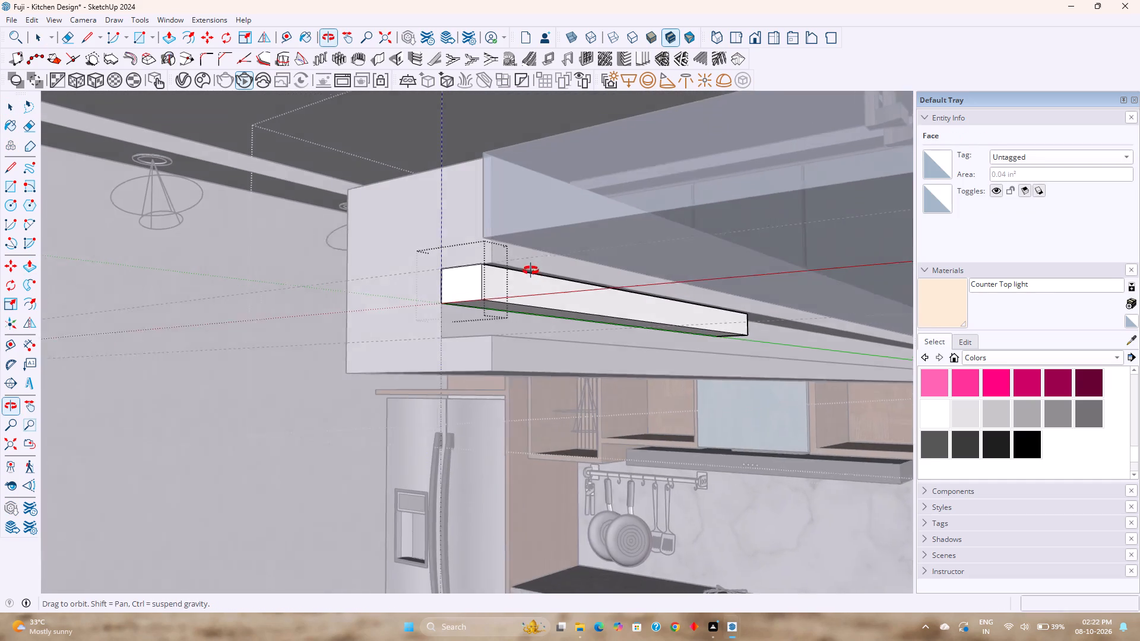
middle_click_drag(531, 271, 531, 270)
scroll(531, 270, "down", 2)
middle_click_drag(559, 275, 352, 277, "shift")
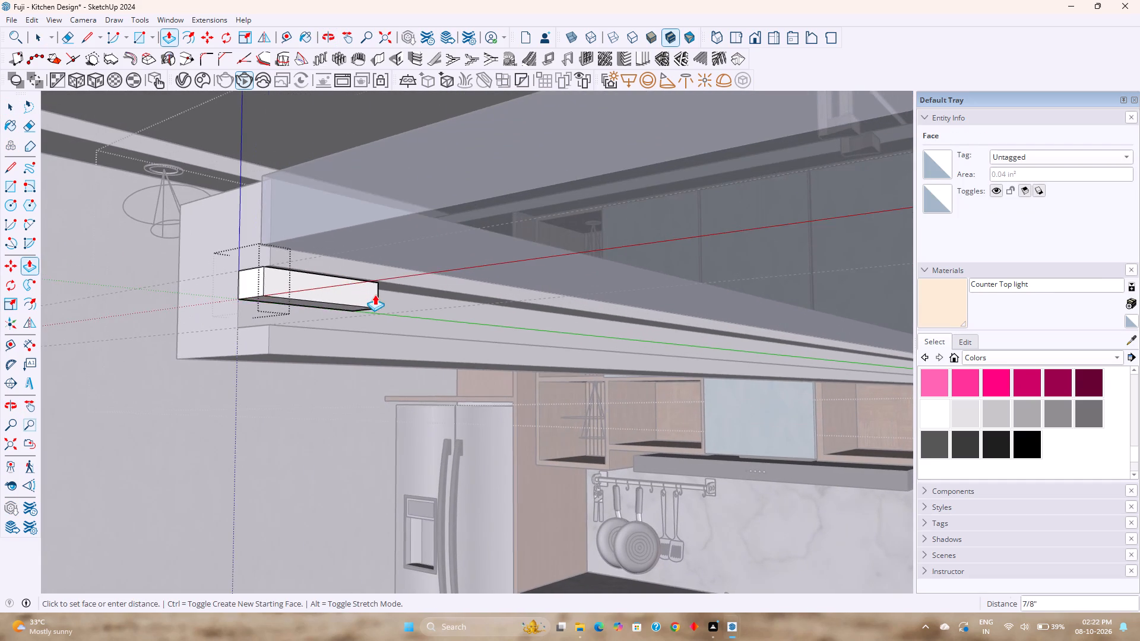
scroll(375, 294, "down", 4)
middle_click_drag(435, 312, 179, 305, "shift")
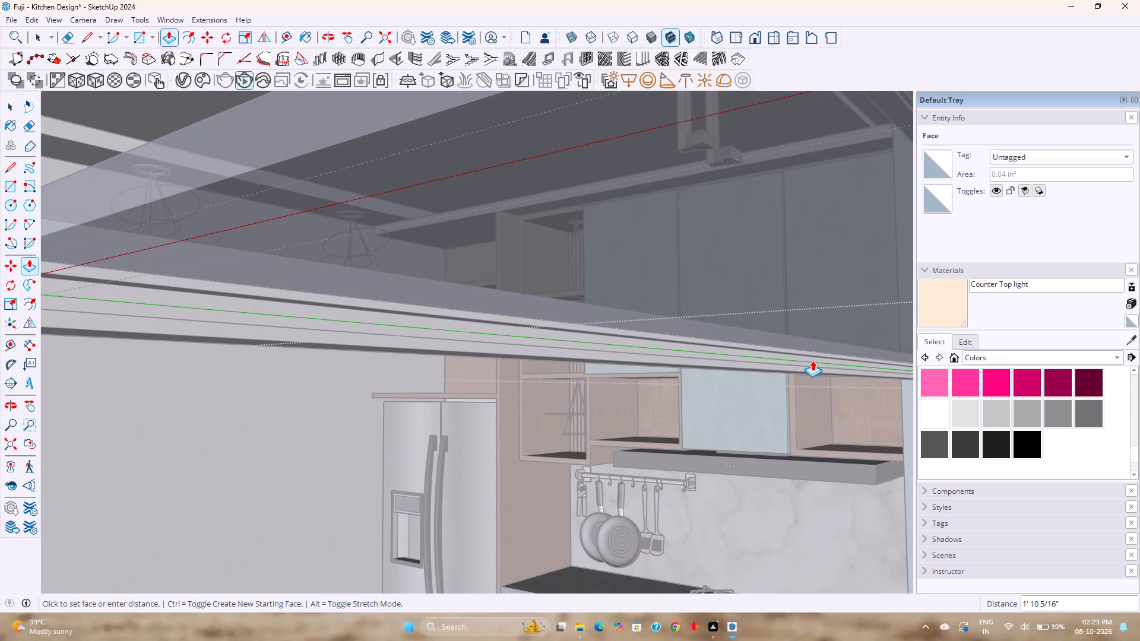
scroll(812, 360, "down", 7)
middle_click_drag(784, 375, 735, 356, "shift")
scroll(745, 336, "up", 11)
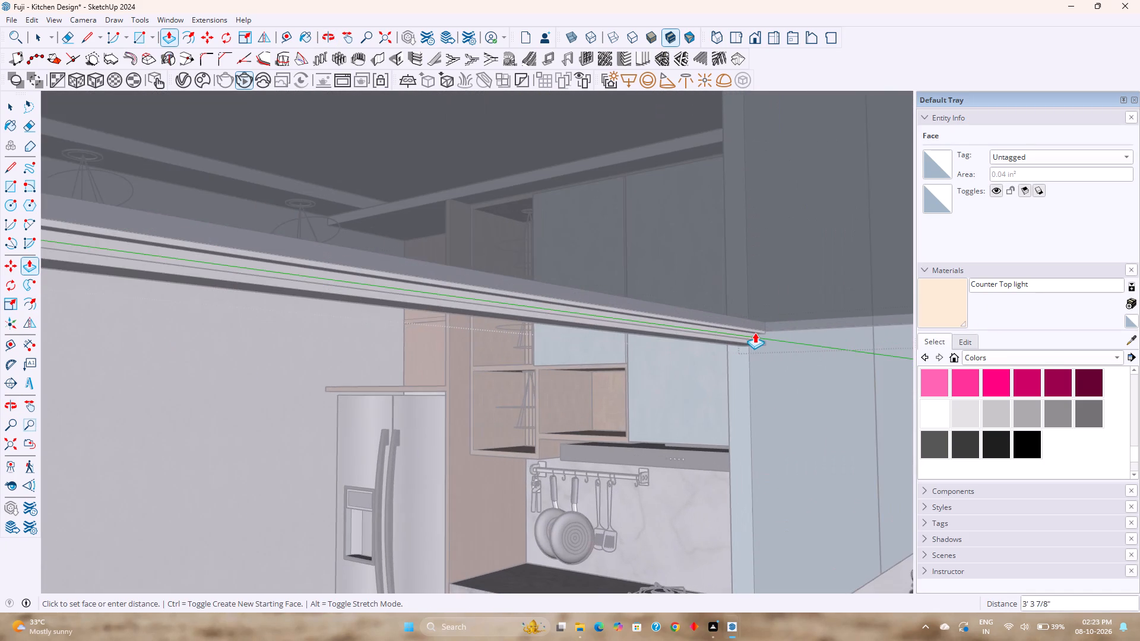
scroll(755, 332, "up", 2)
left_click(765, 332)
middle_click_drag(563, 381, 610, 389)
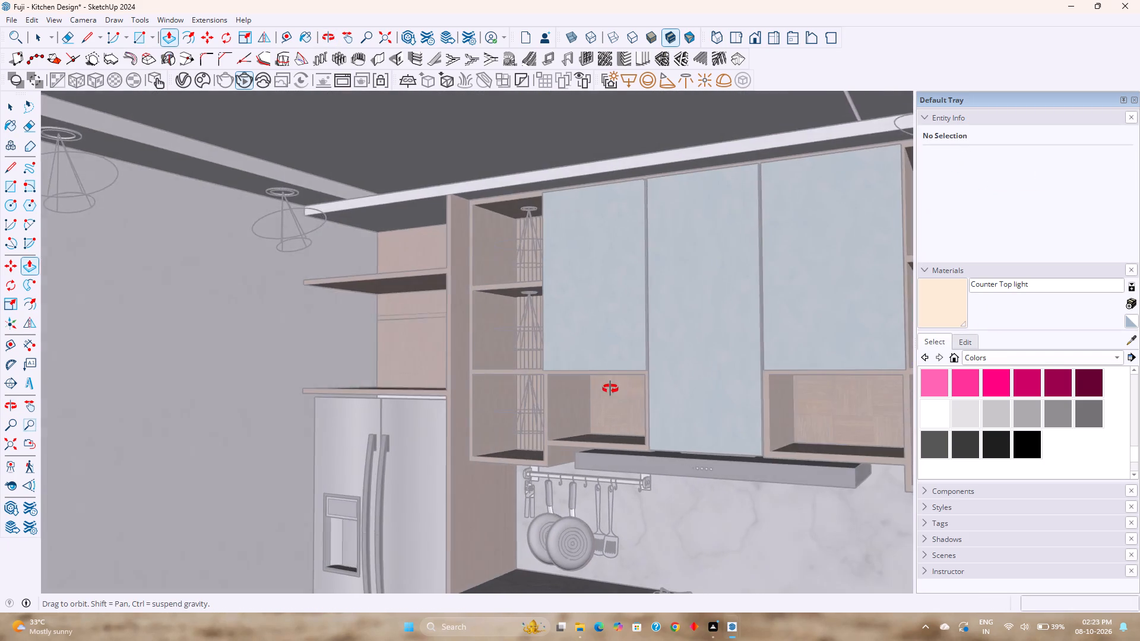
middle_click_drag(610, 389, 606, 347)
scroll(606, 346, "down", 10)
key("Escape")
key("space")
key("Escape")
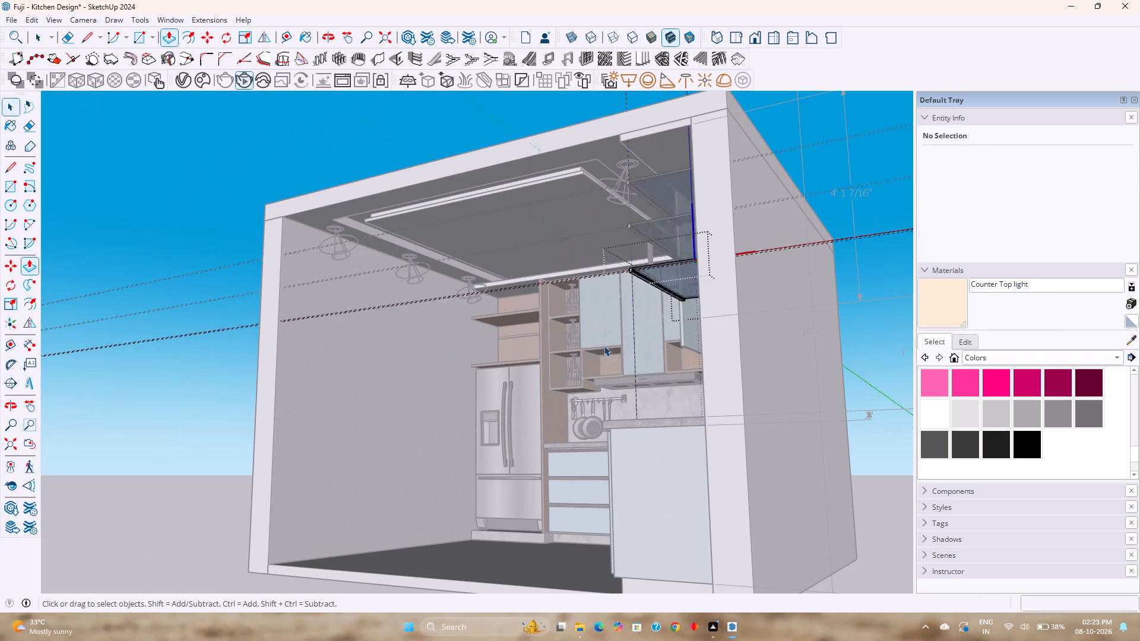
Apply the V-Ray emissive material Counter Top light to the light strip group in the groove, and leave the shelf.
scroll(660, 296, "up", 6)
middle_click_drag(623, 270, 638, 300)
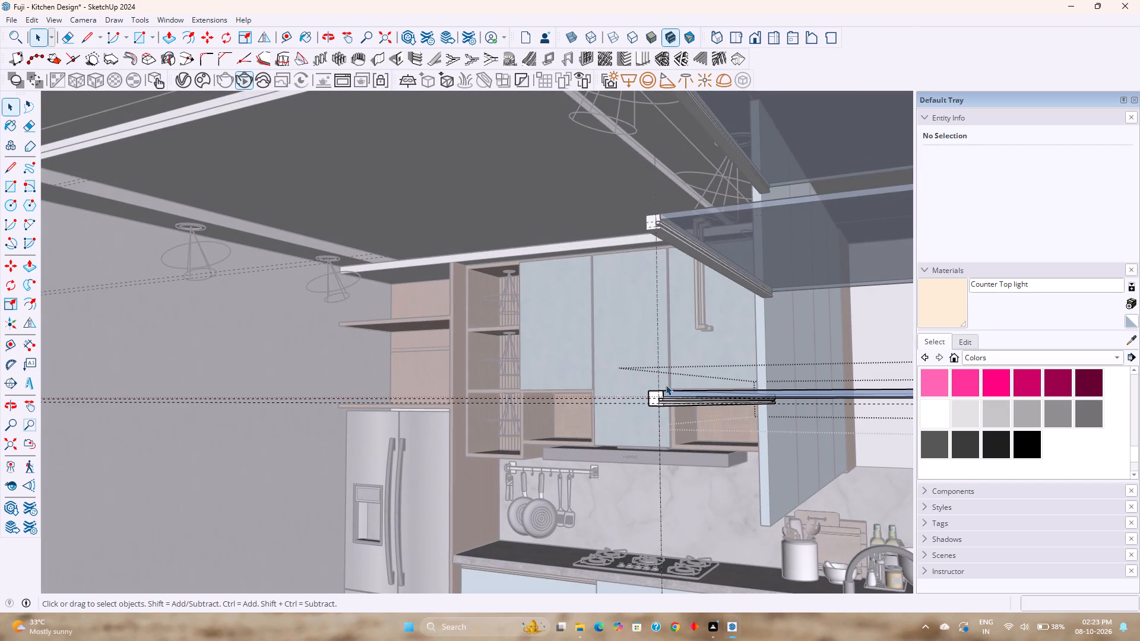
scroll(657, 400, "up", 12)
left_click(671, 398)
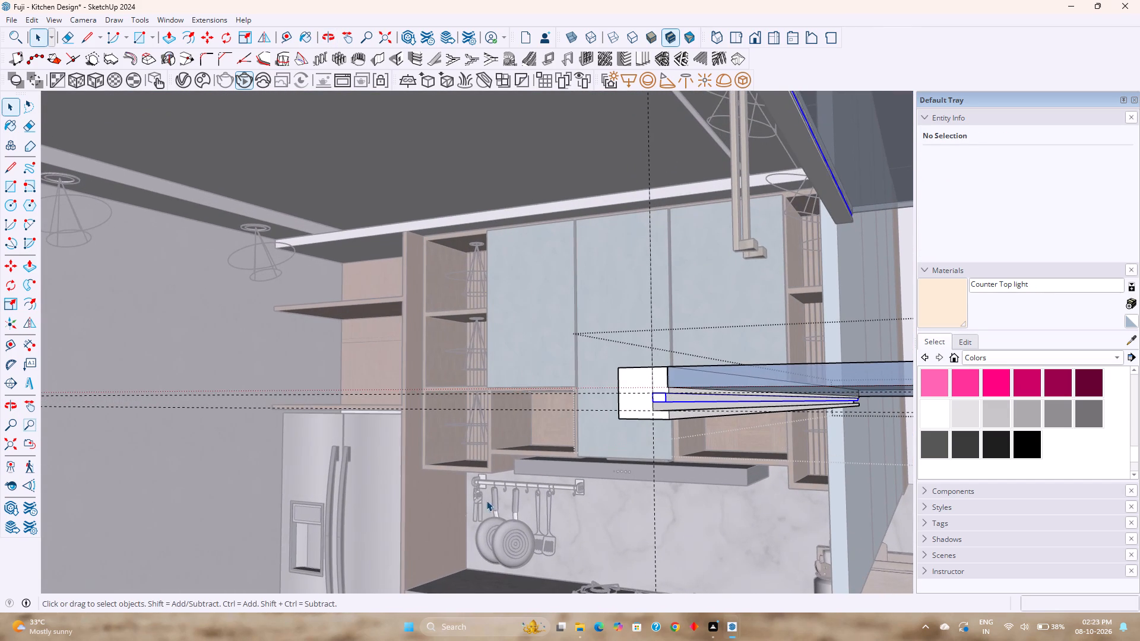
left_click(190, 86)
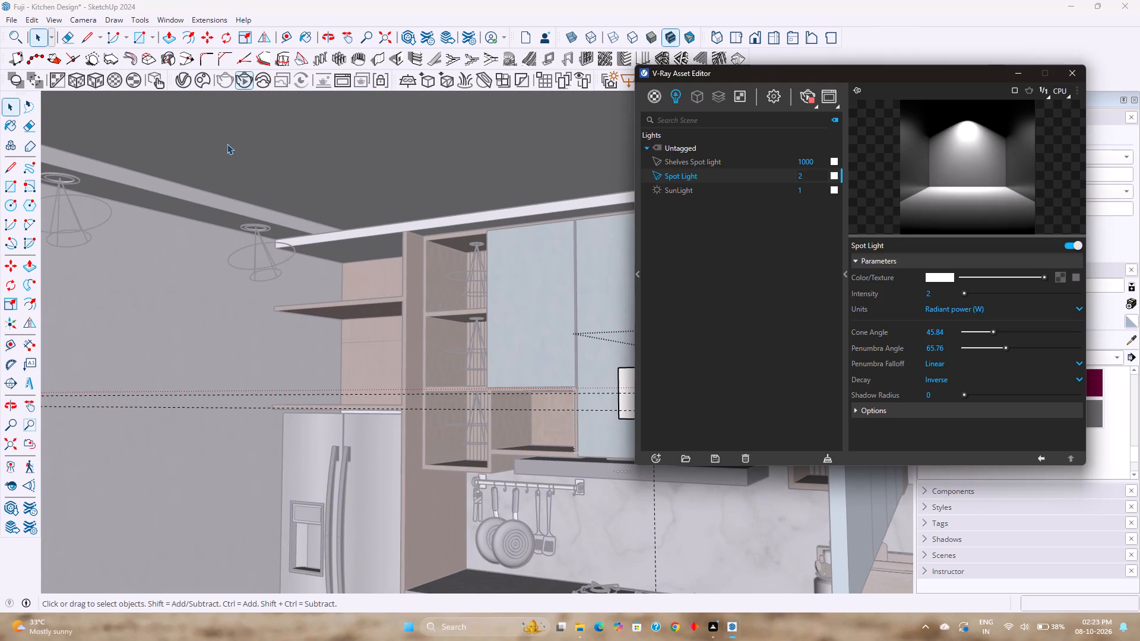
left_click(650, 101)
scroll(693, 412, "down", 4)
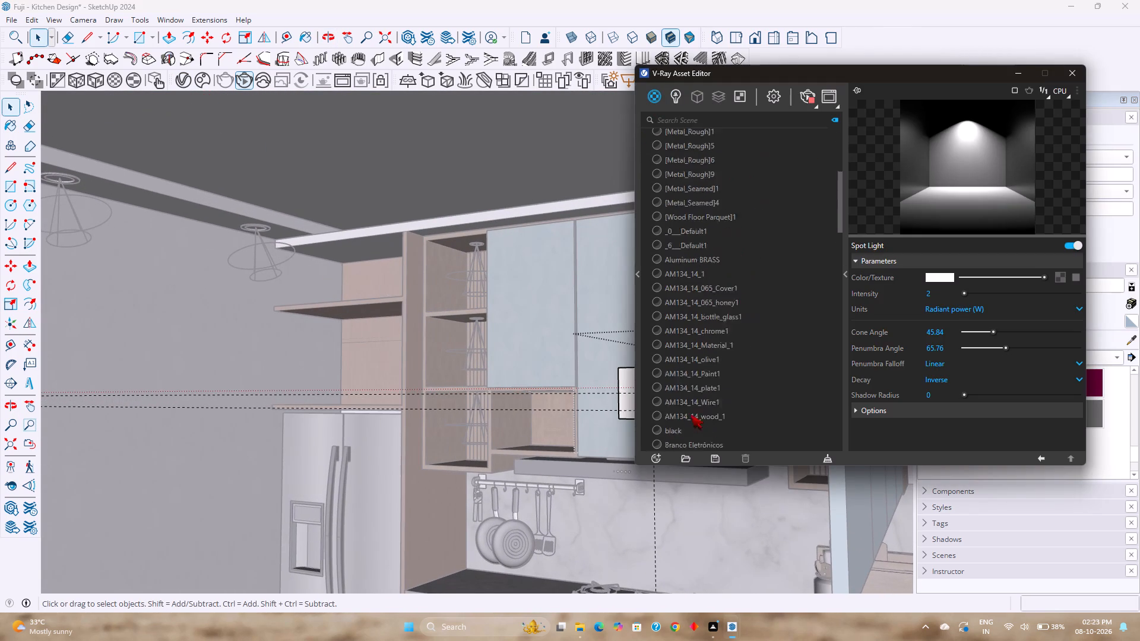
scroll(691, 414, "down", 16)
scroll(689, 358, "down", 3)
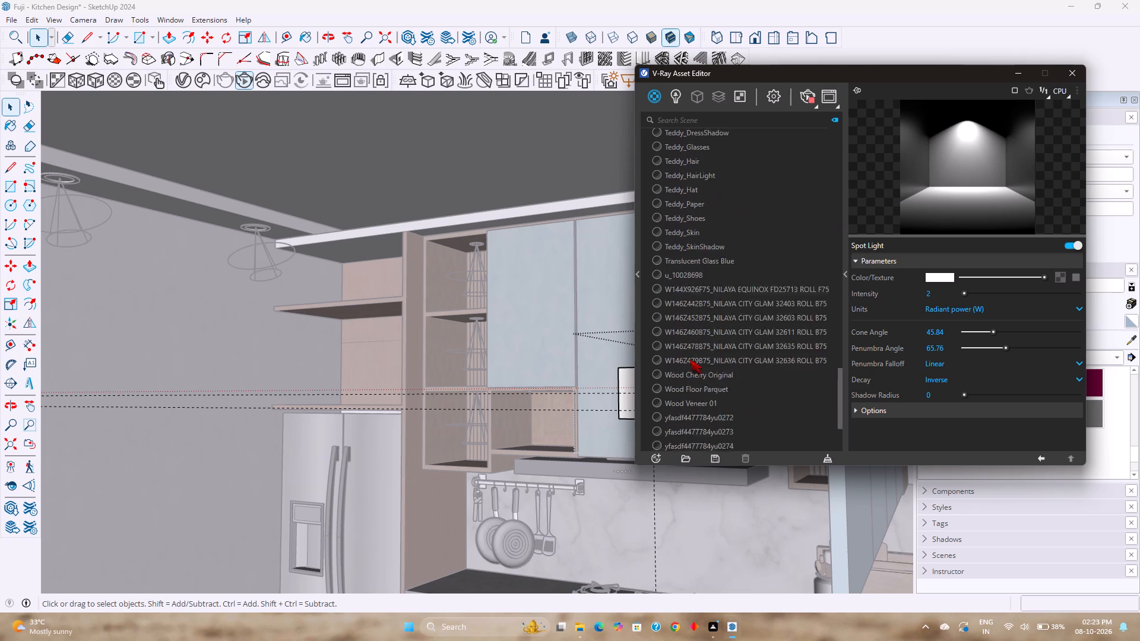
scroll(689, 359, "down", 5)
left_click(682, 445)
right_click(682, 445)
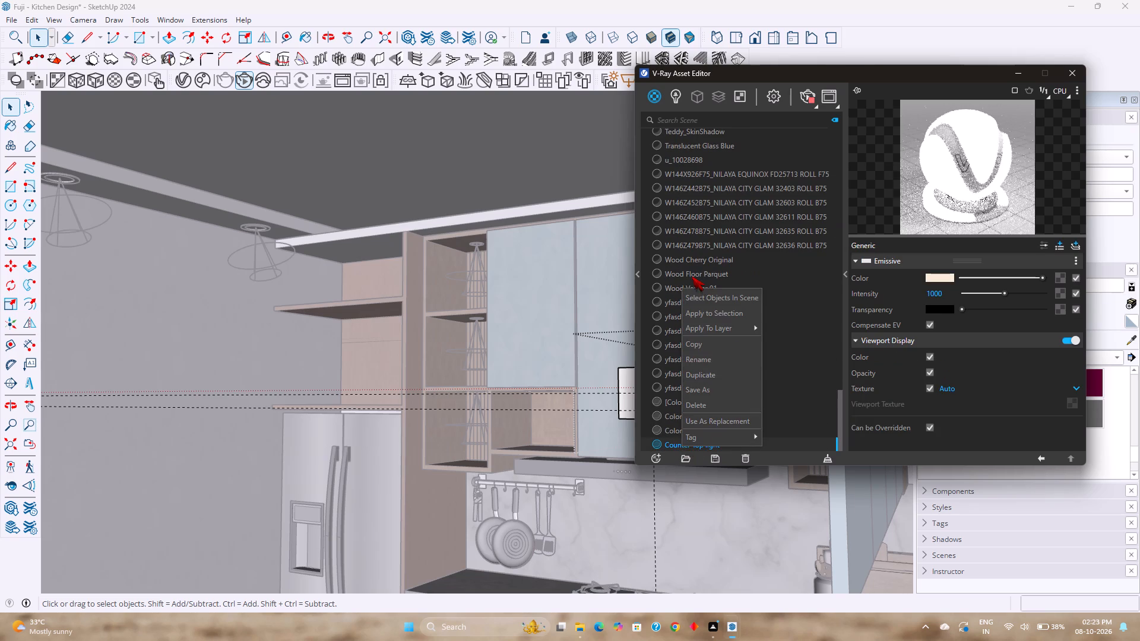
left_click(721, 312)
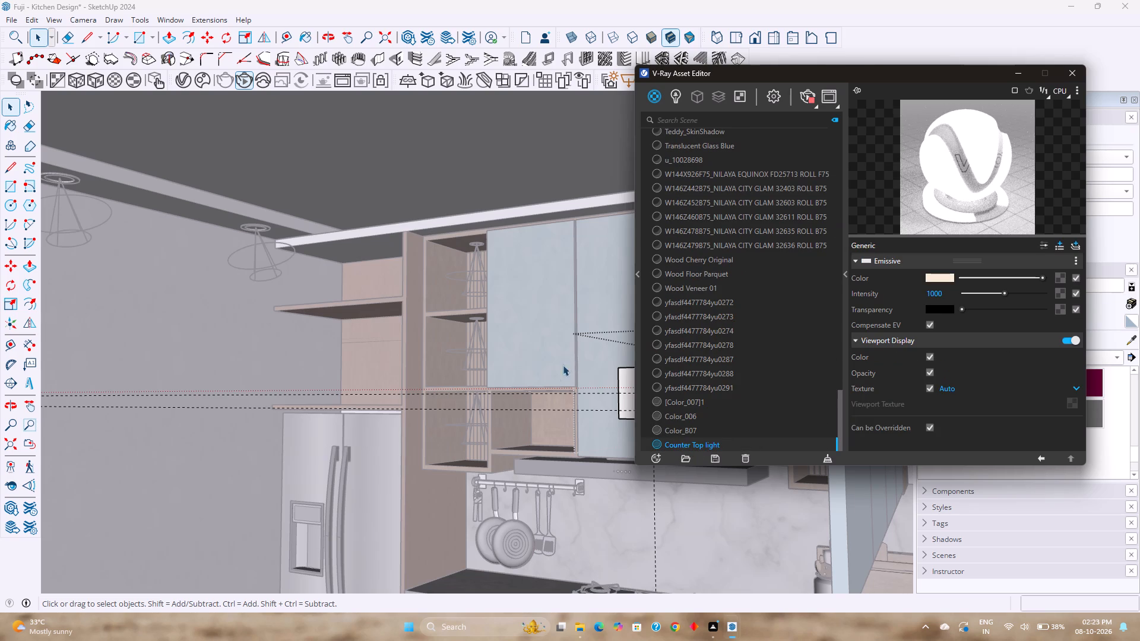
left_click(373, 401)
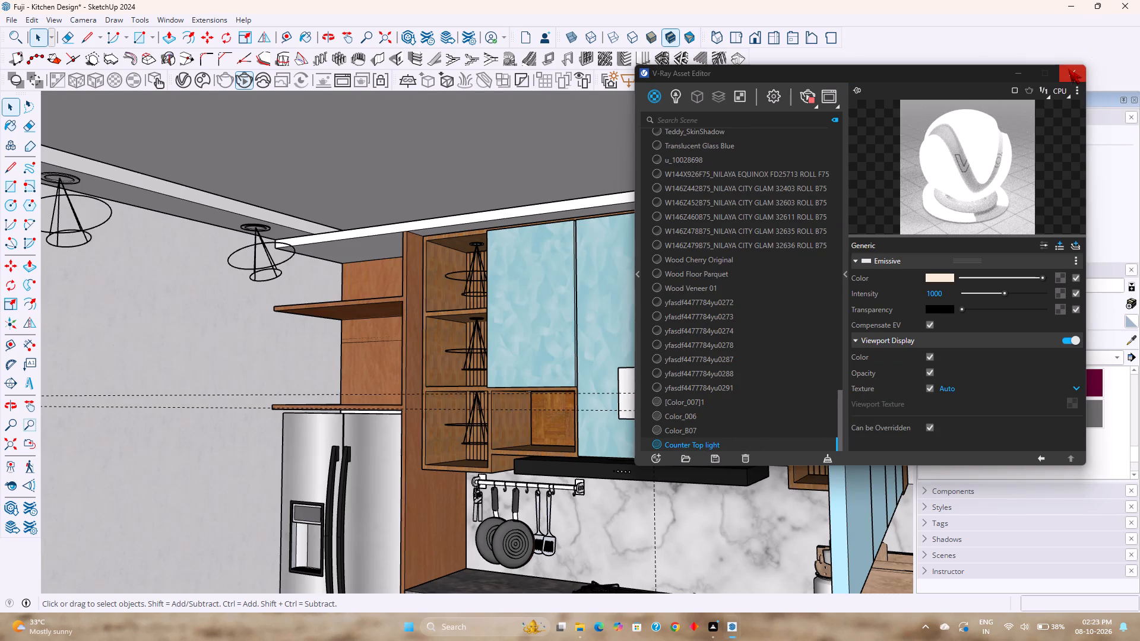
left_click(1068, 69)
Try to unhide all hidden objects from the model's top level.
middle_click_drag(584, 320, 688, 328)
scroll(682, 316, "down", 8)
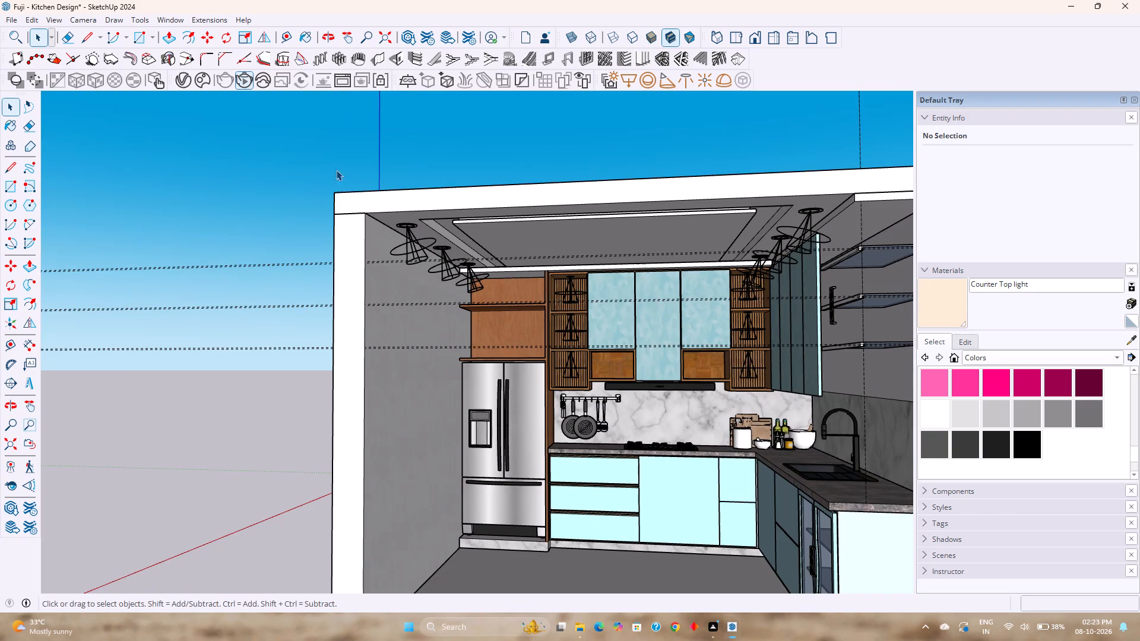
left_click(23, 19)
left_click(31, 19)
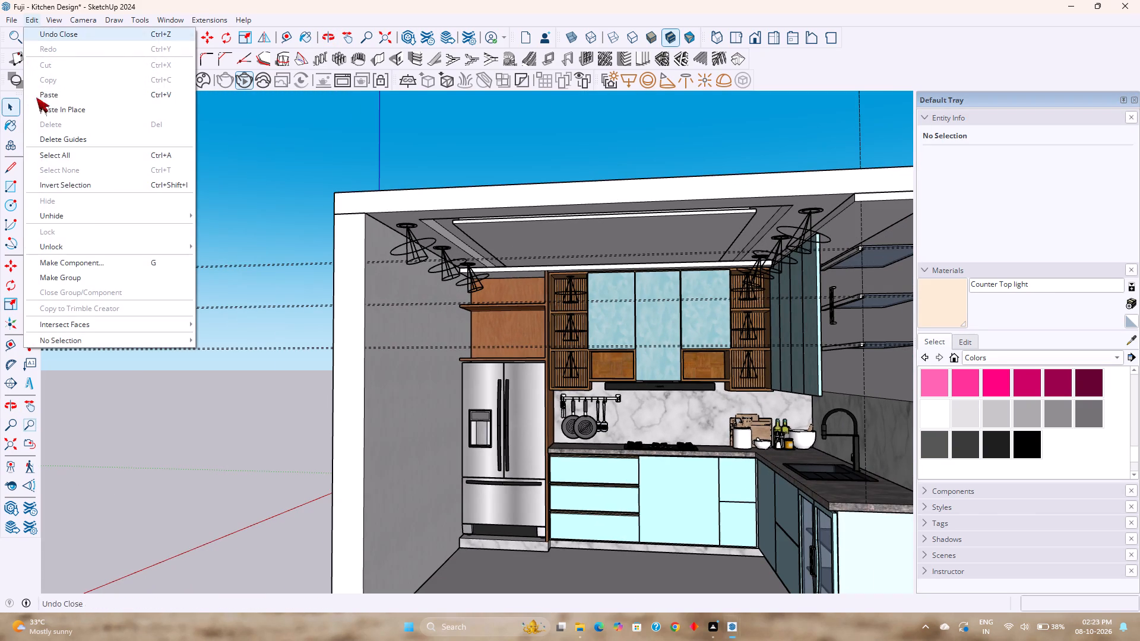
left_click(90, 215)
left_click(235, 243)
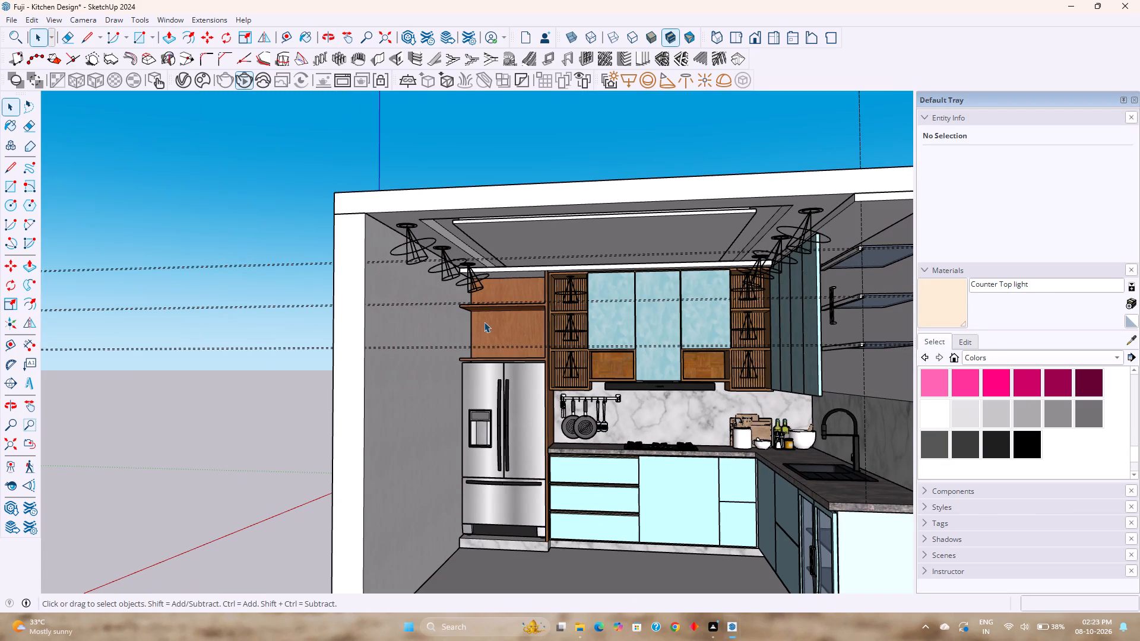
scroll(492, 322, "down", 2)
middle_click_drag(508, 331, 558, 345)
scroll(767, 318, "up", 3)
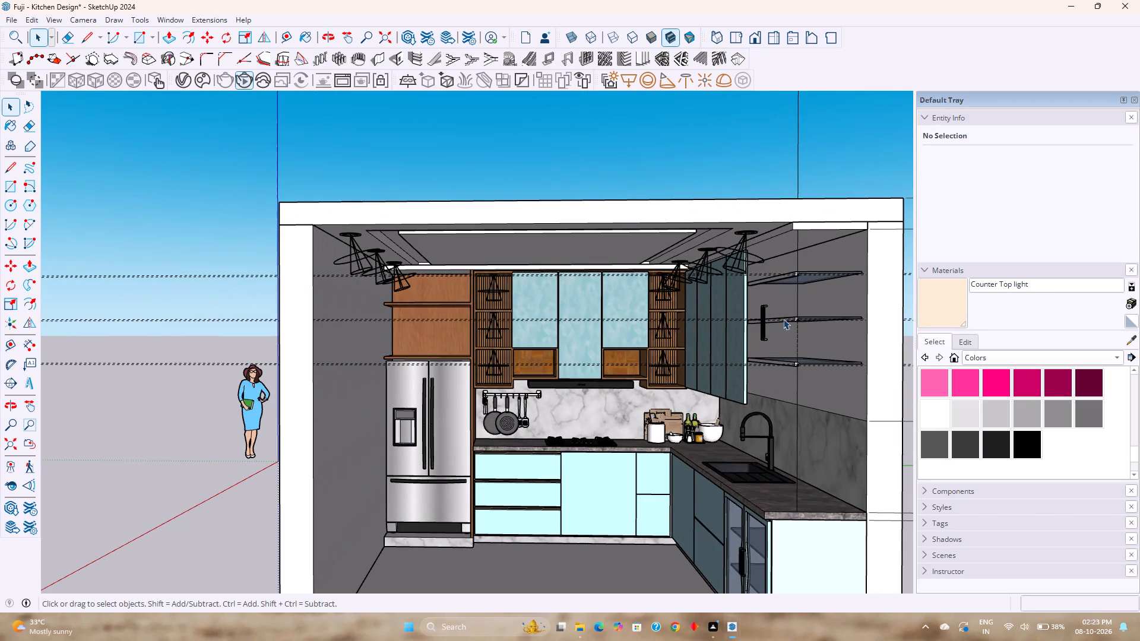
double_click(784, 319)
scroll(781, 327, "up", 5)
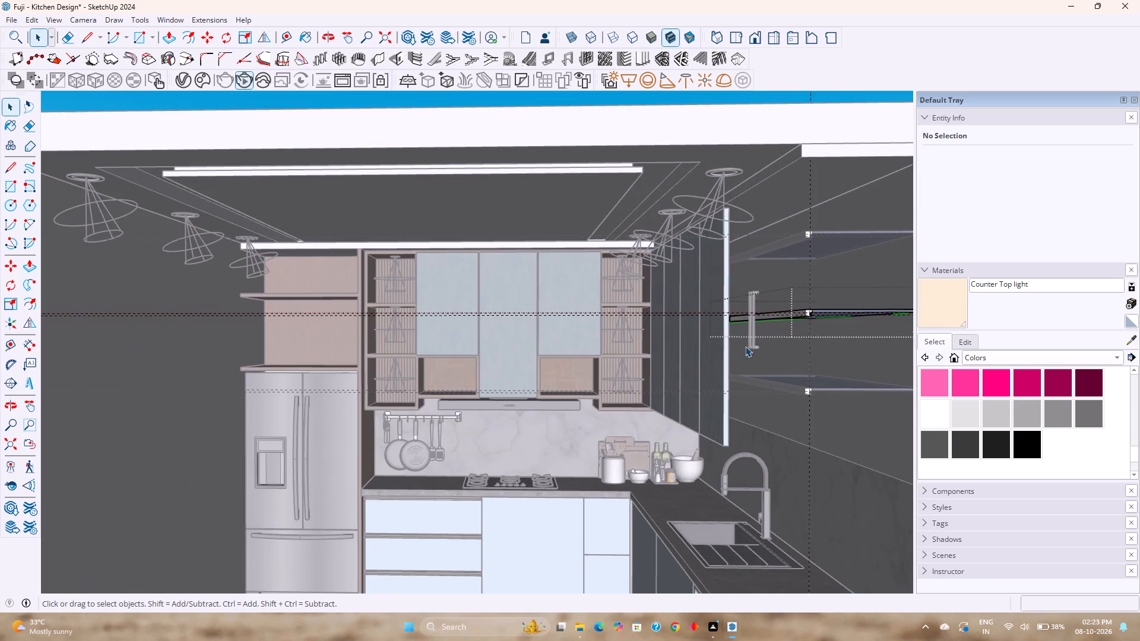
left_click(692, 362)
Inside the wall cabinet group, run Delete Guides and unhide all hidden cabinet parts, and close the group.
double_click(650, 359)
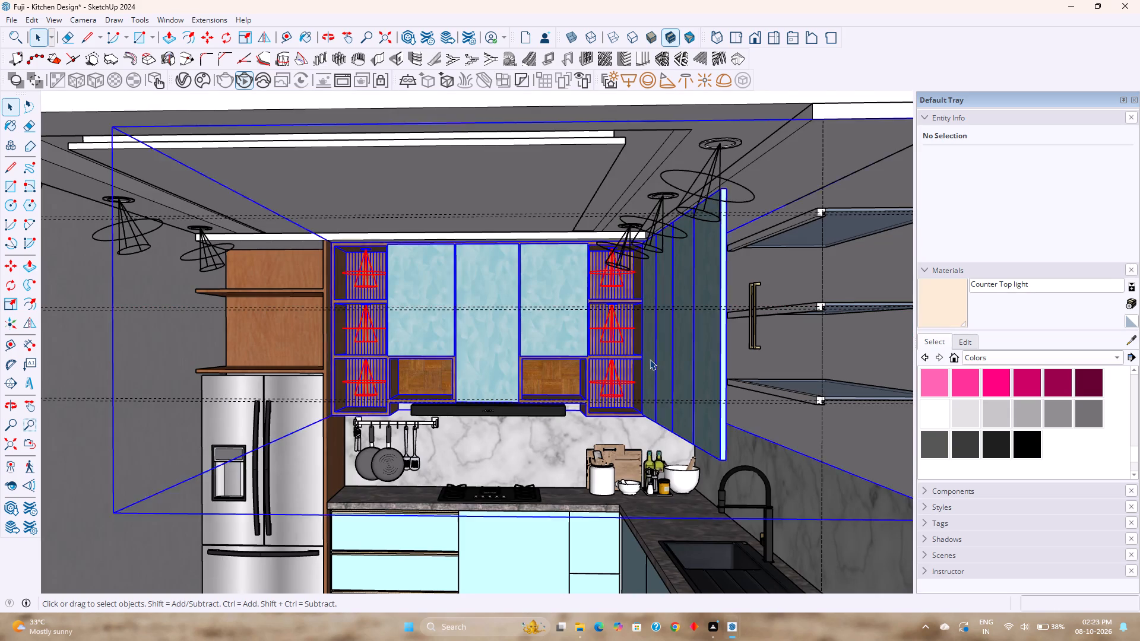
left_click(23, 18)
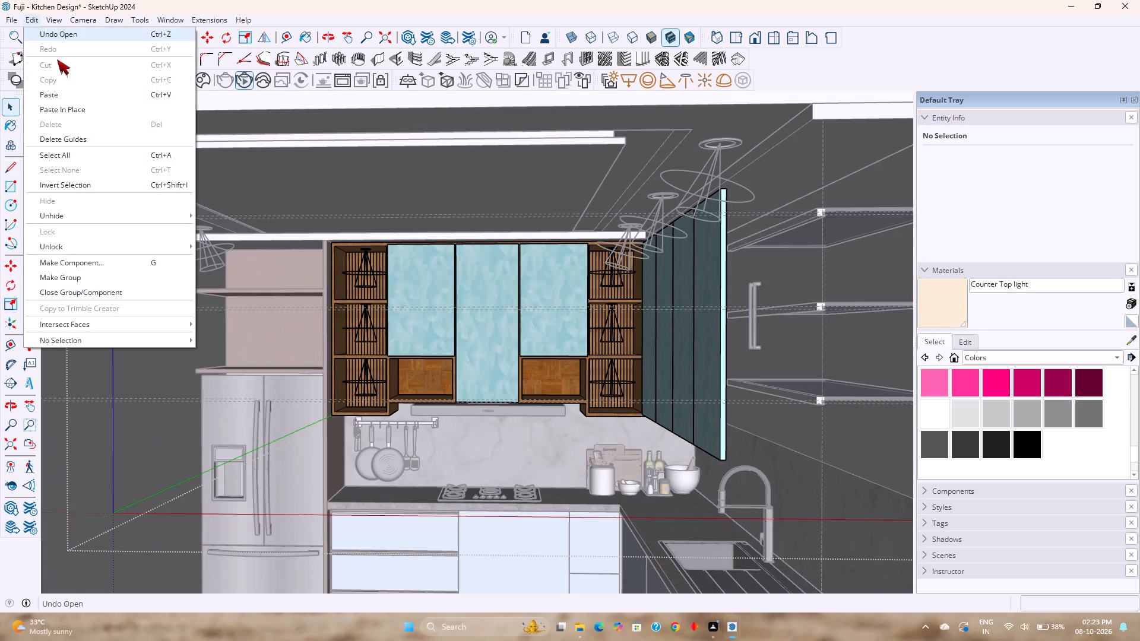
left_click(75, 136)
left_click(24, 15)
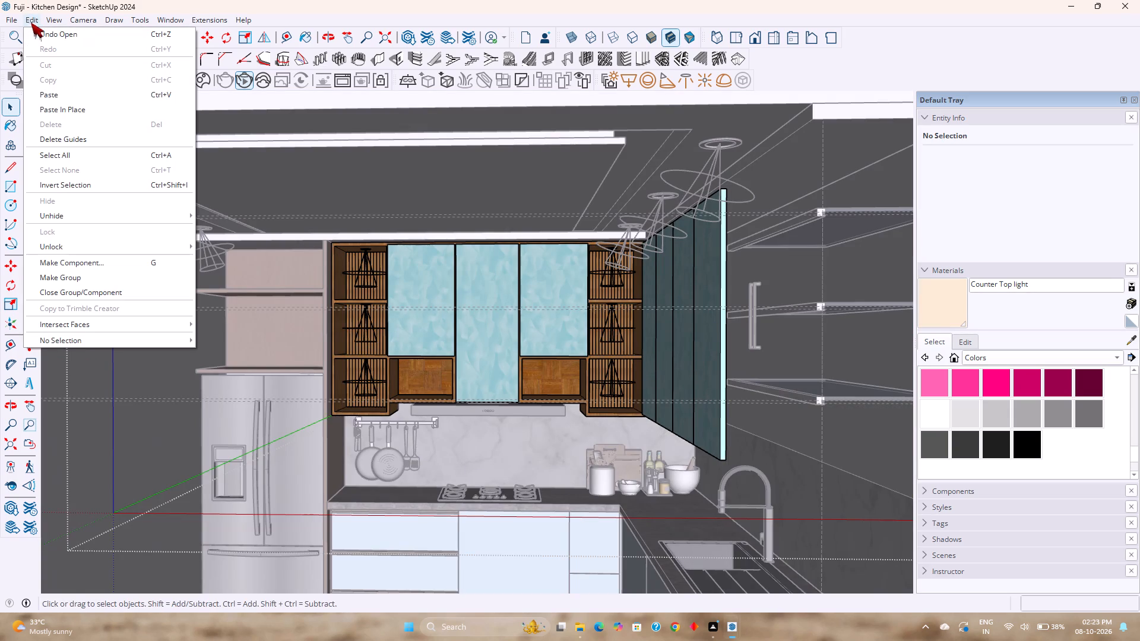
left_click(69, 211)
left_click(252, 241)
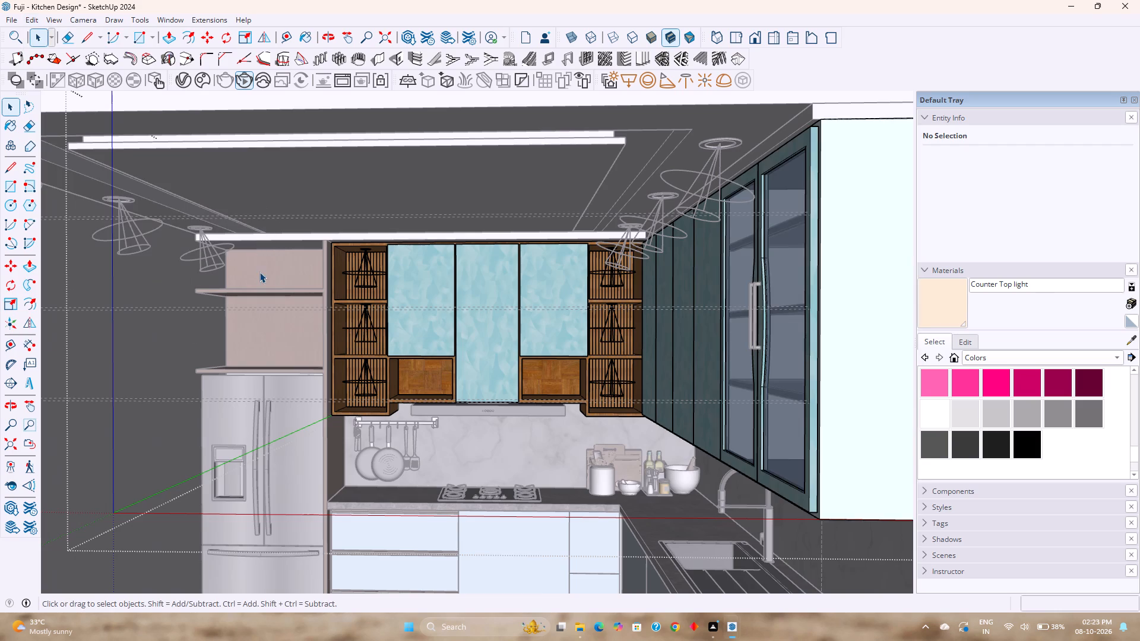
scroll(273, 283, "down", 5)
key("grave")
key("Escape")
key("Escape")
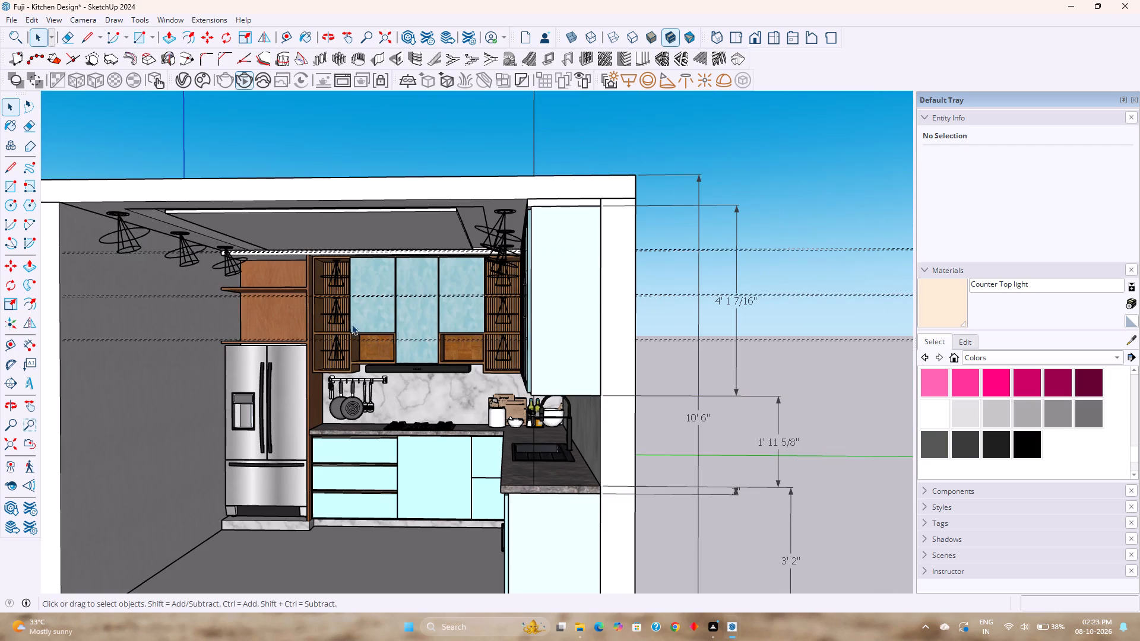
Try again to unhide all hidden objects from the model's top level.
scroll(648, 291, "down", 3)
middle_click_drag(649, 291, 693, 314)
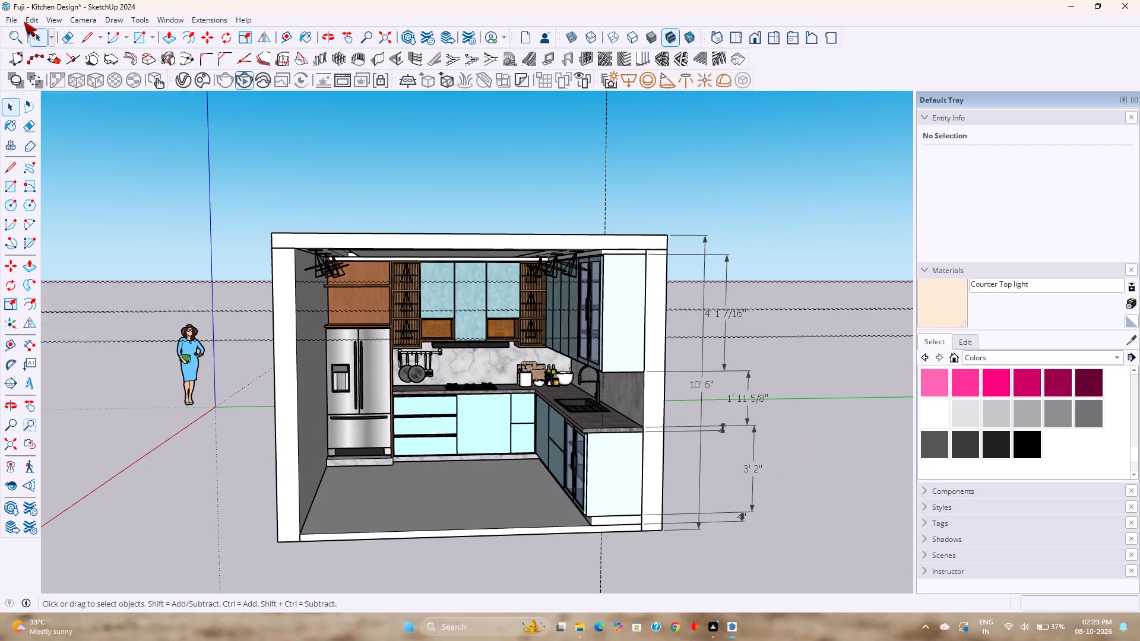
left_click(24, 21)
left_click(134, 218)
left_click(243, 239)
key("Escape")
Open the glass shelf group that contains the long guide lines, delete its guides, and close the group.
double_click(225, 340)
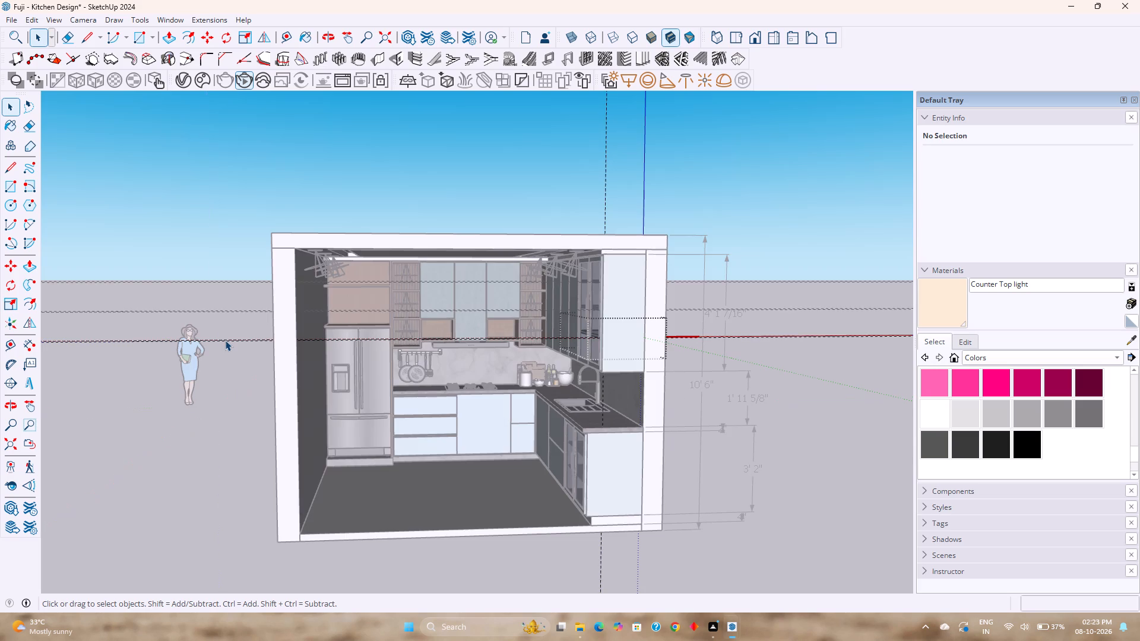
left_click(25, 18)
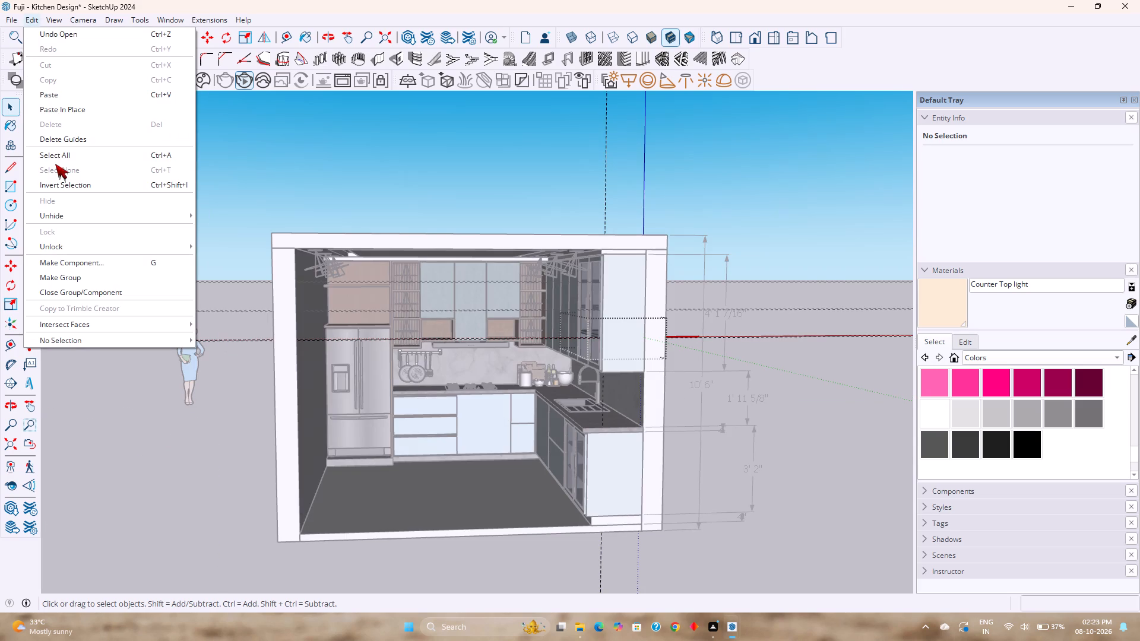
left_click(66, 141)
key("Escape")
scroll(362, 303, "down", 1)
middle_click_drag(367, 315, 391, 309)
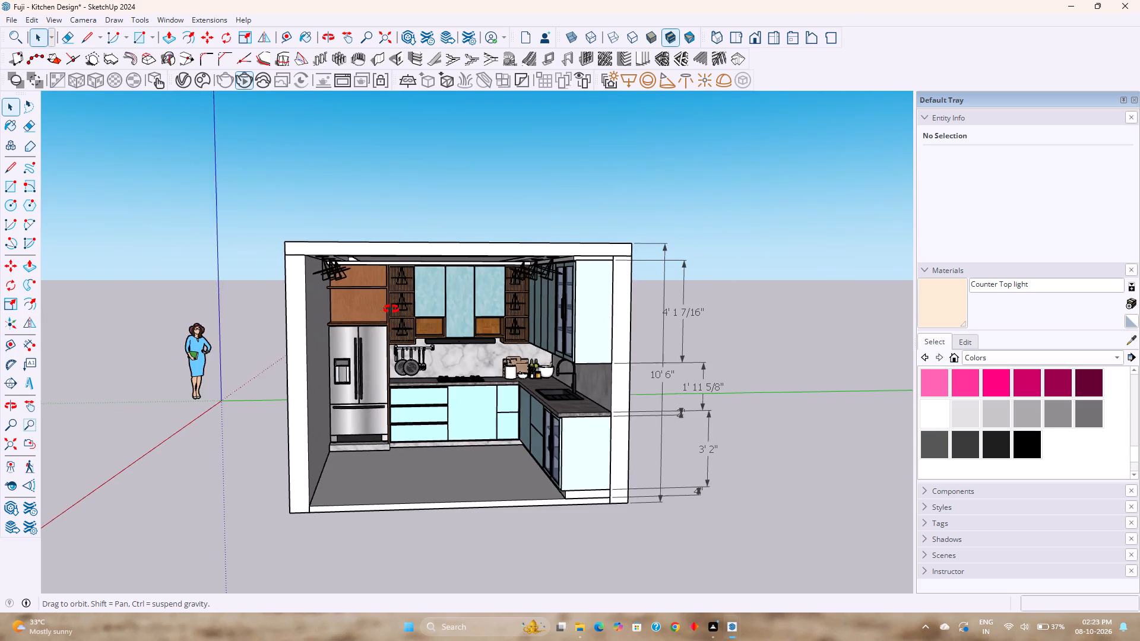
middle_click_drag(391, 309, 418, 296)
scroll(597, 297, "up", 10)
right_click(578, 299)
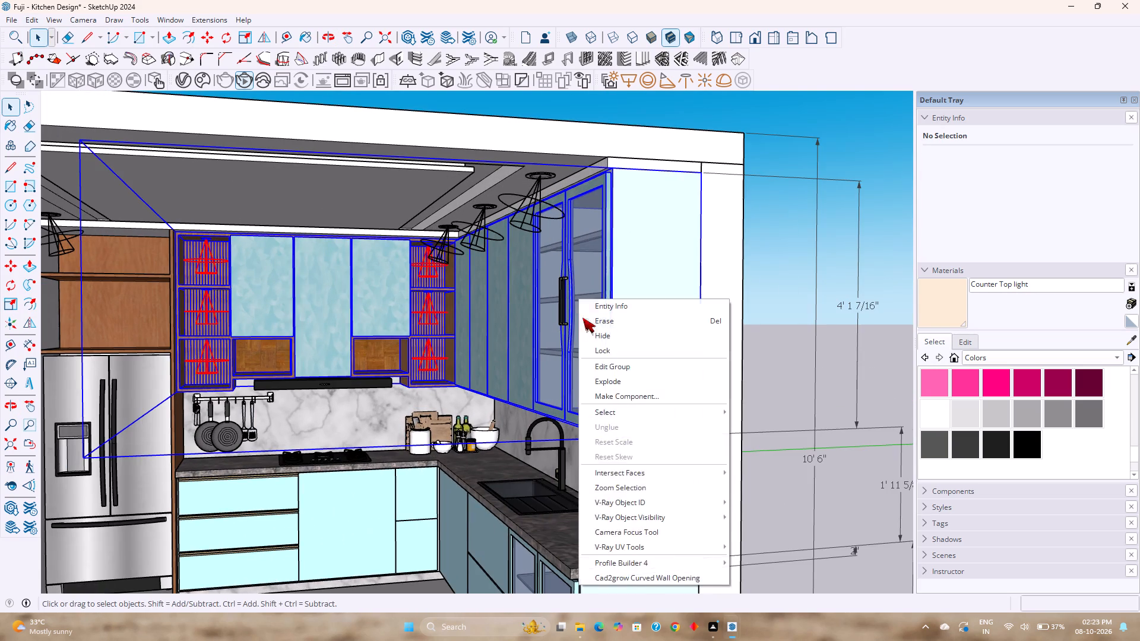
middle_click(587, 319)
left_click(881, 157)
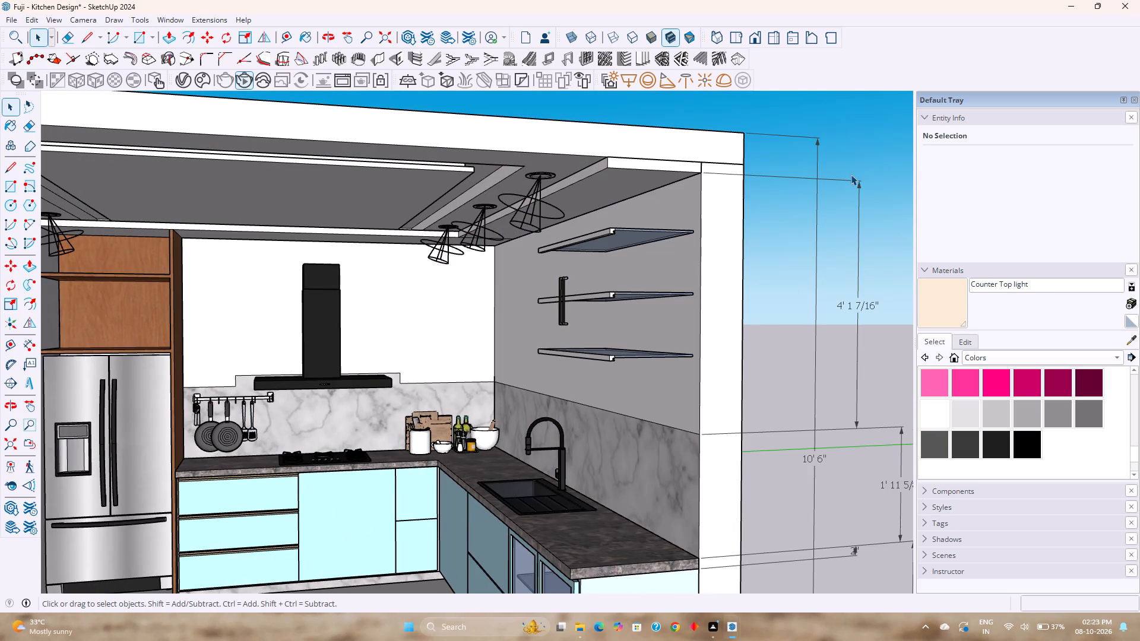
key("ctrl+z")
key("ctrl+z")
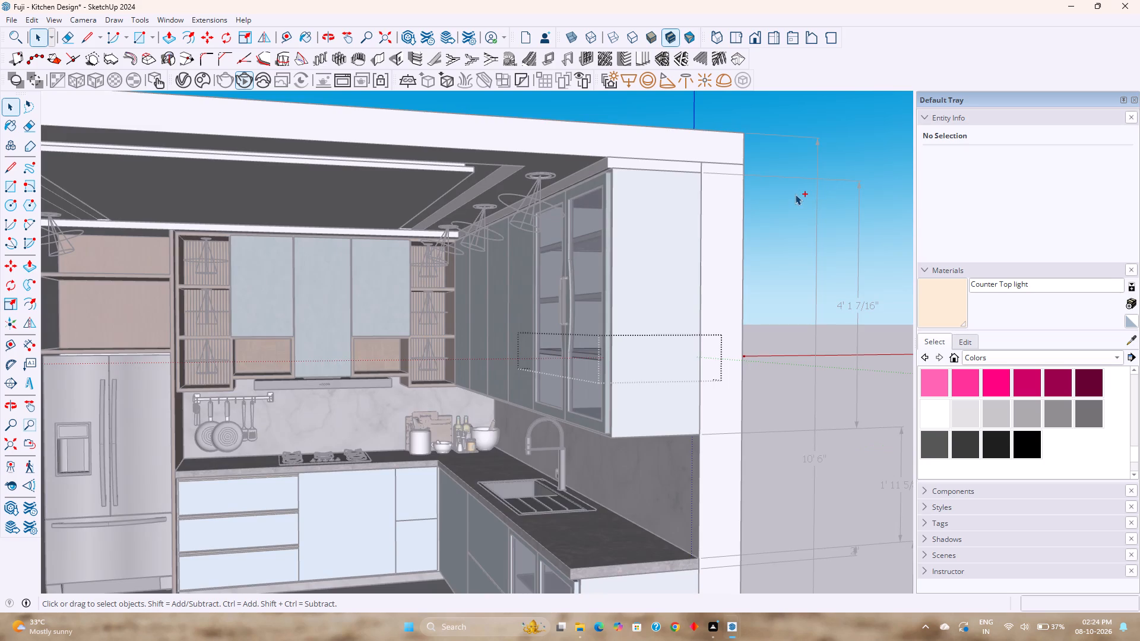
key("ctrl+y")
Start a V-Ray interactive render of the kitchen corner and inspect the glass-door wall cabinet in the frame buffer.
scroll(643, 322, "up", 1)
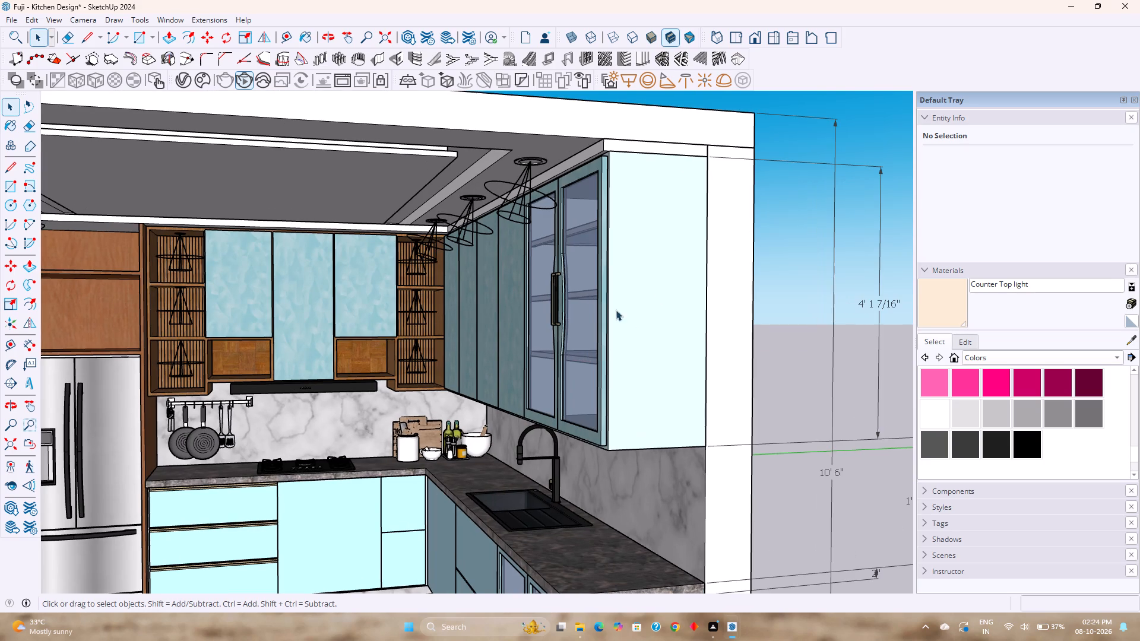
middle_click_drag(555, 307, 648, 298, "shift")
scroll(648, 298, "down", 1)
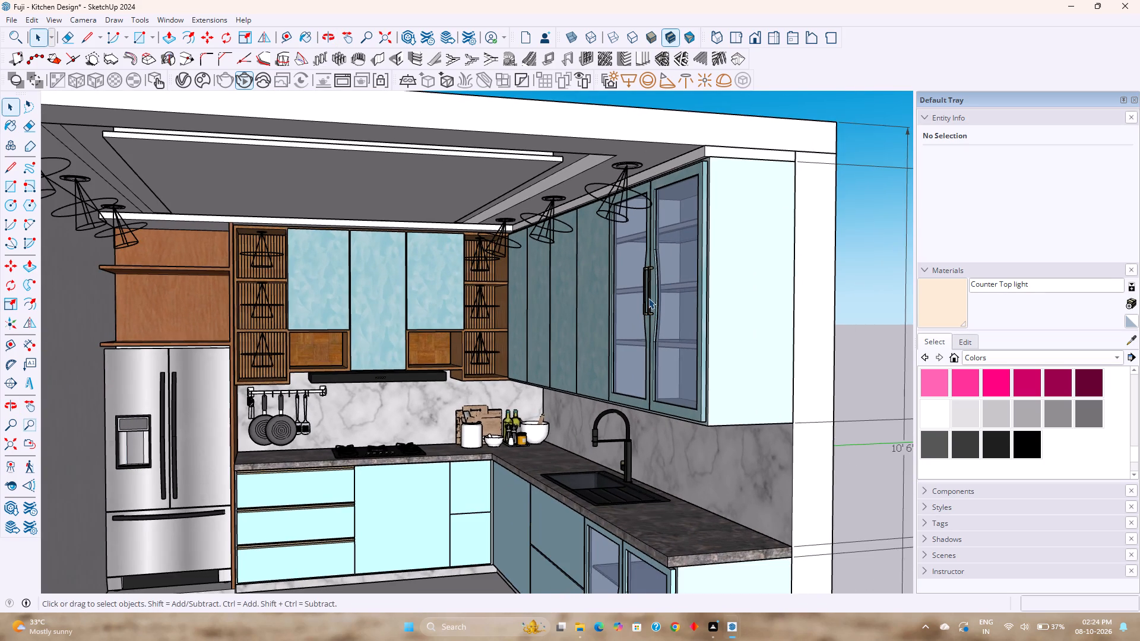
middle_click_drag(648, 298, 667, 273, "shift")
middle_click_drag(666, 276, 664, 291)
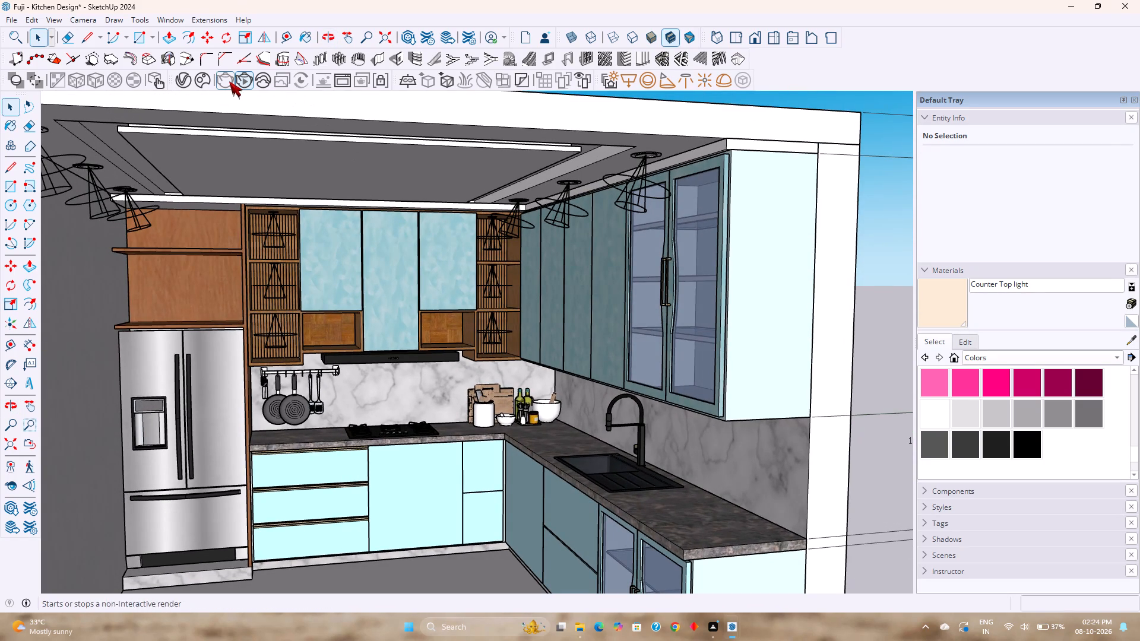
left_click(239, 77)
left_click(248, 78)
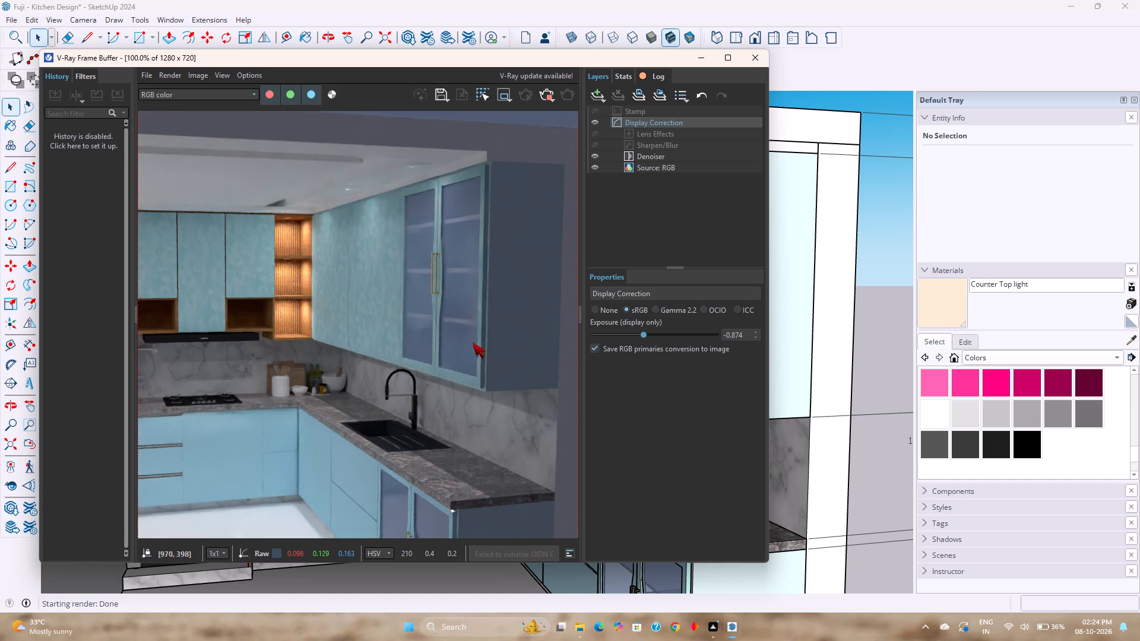
scroll(461, 320, "up", 4)
scroll(461, 320, "down", 5)
scroll(460, 320, "up", 1)
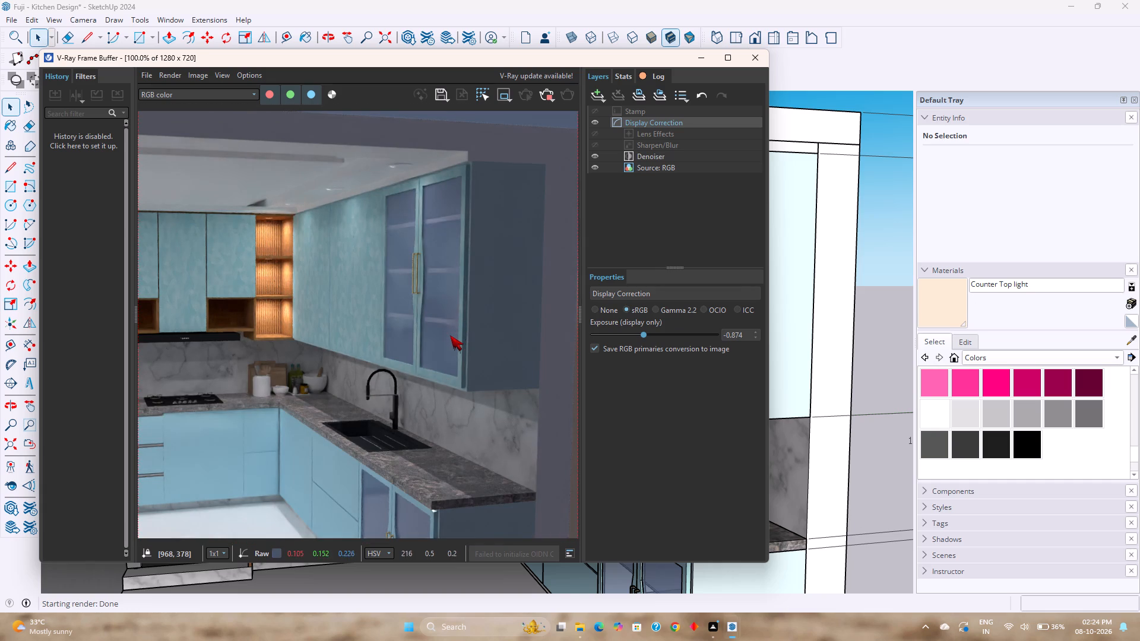
middle_click_drag(450, 335, 546, 313)
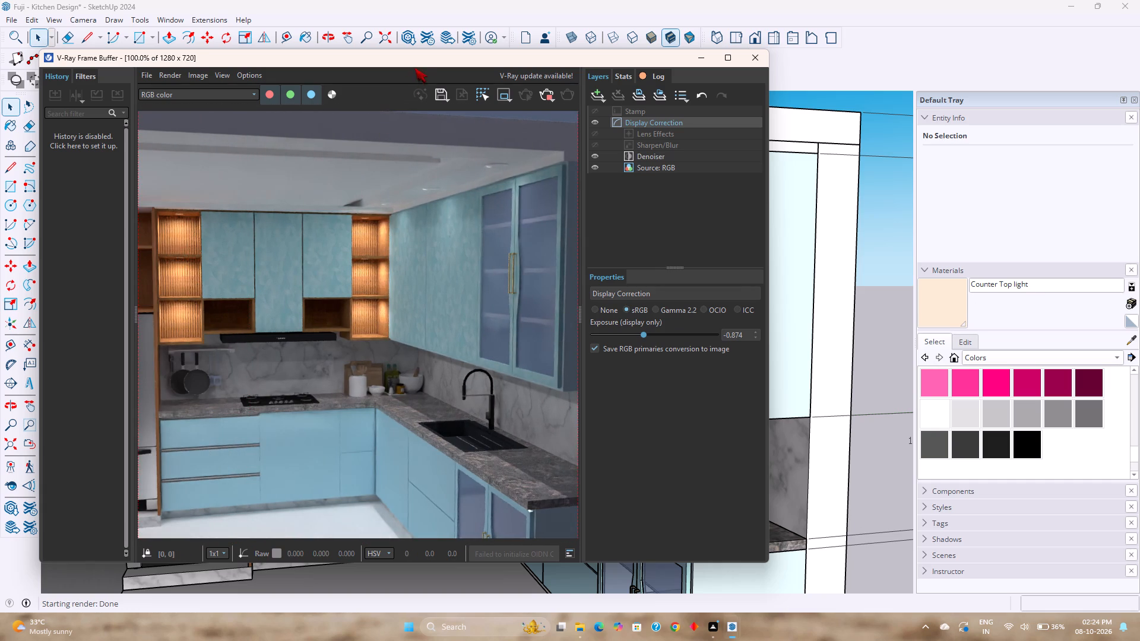
left_click_drag(420, 61, 417, 169)
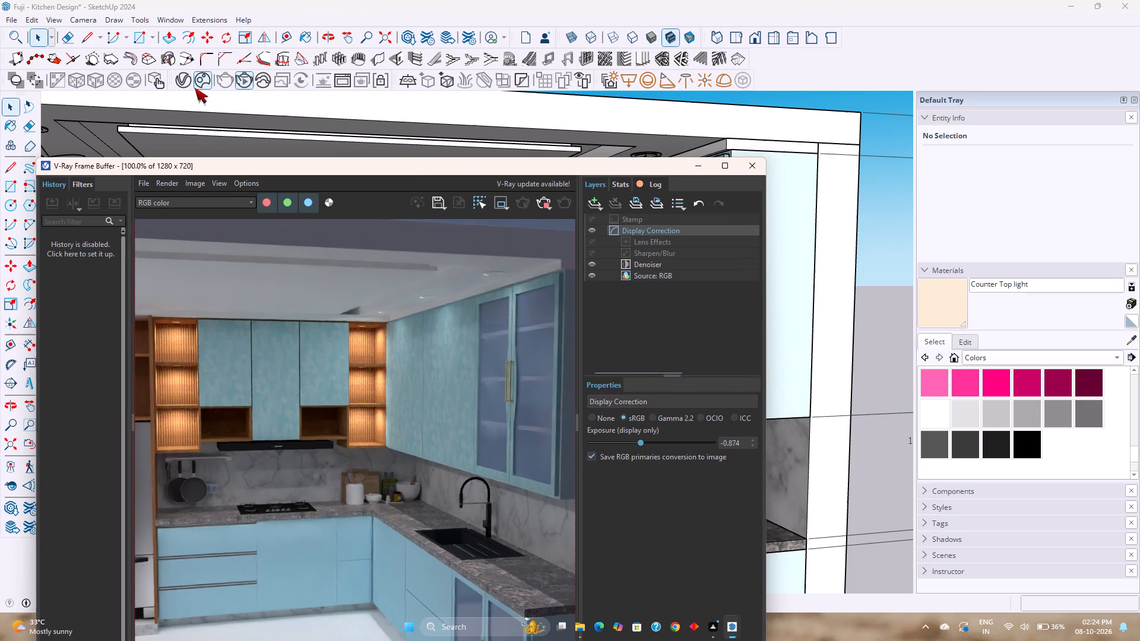
Open the V-Ray Asset Editor beside the frame buffer and raise the Counter Top light material's emissive intensity to 2000.
left_click(183, 80)
left_click_drag(344, 170, 303, 92)
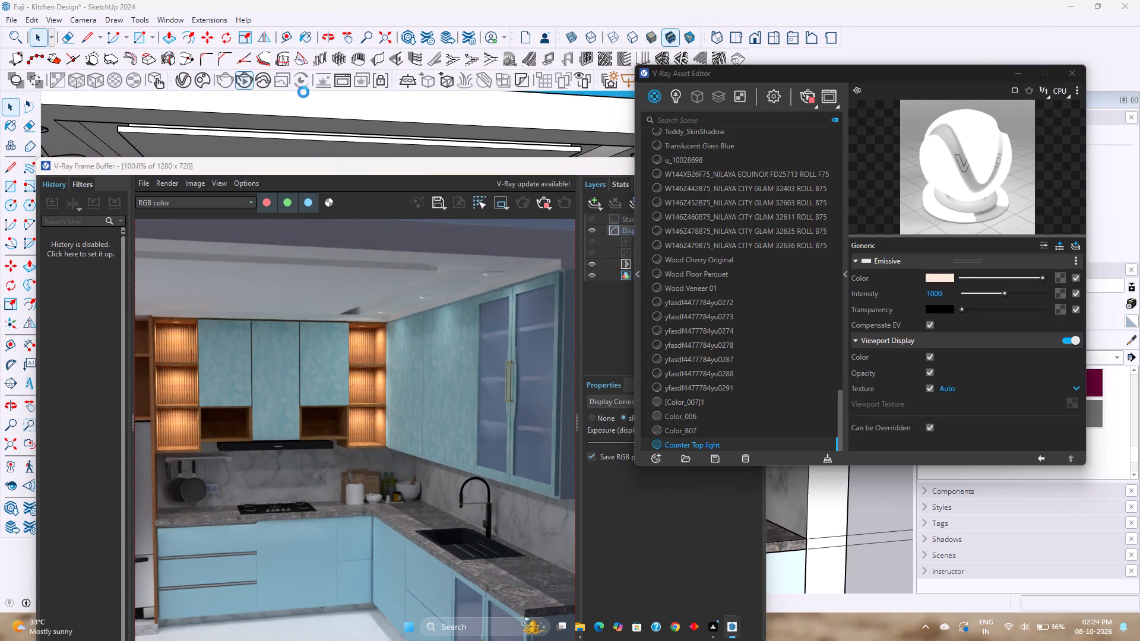
left_click_drag(303, 92, 305, 79)
left_click_drag(445, 312, 430, 296)
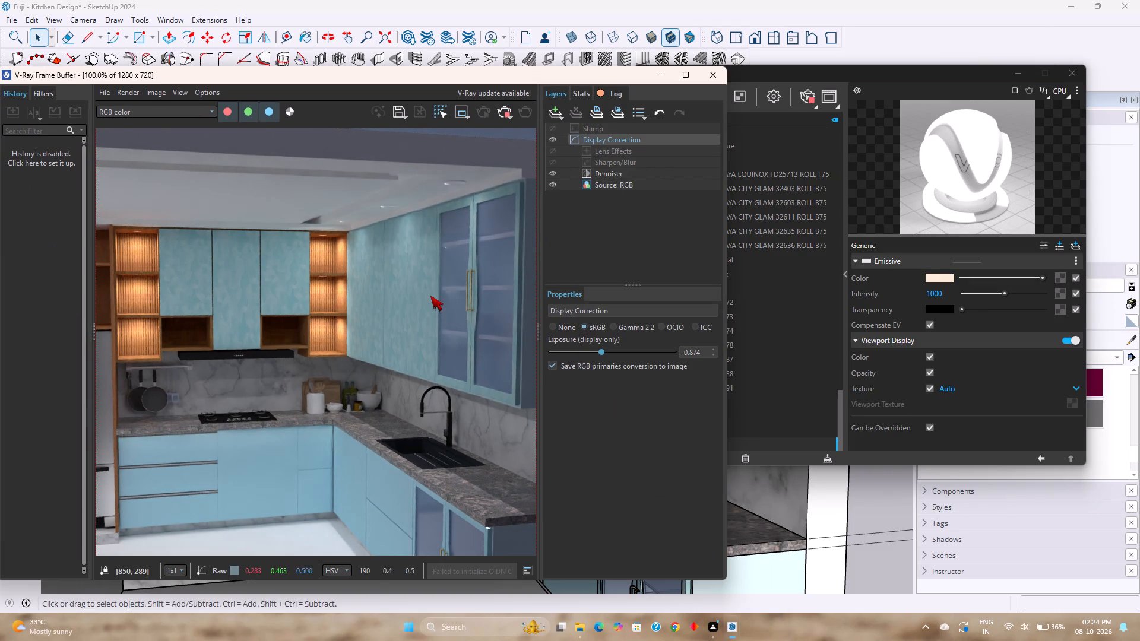
left_click_drag(430, 296, 431, 281)
left_click_drag(547, 80, 534, 56)
left_click(788, 66)
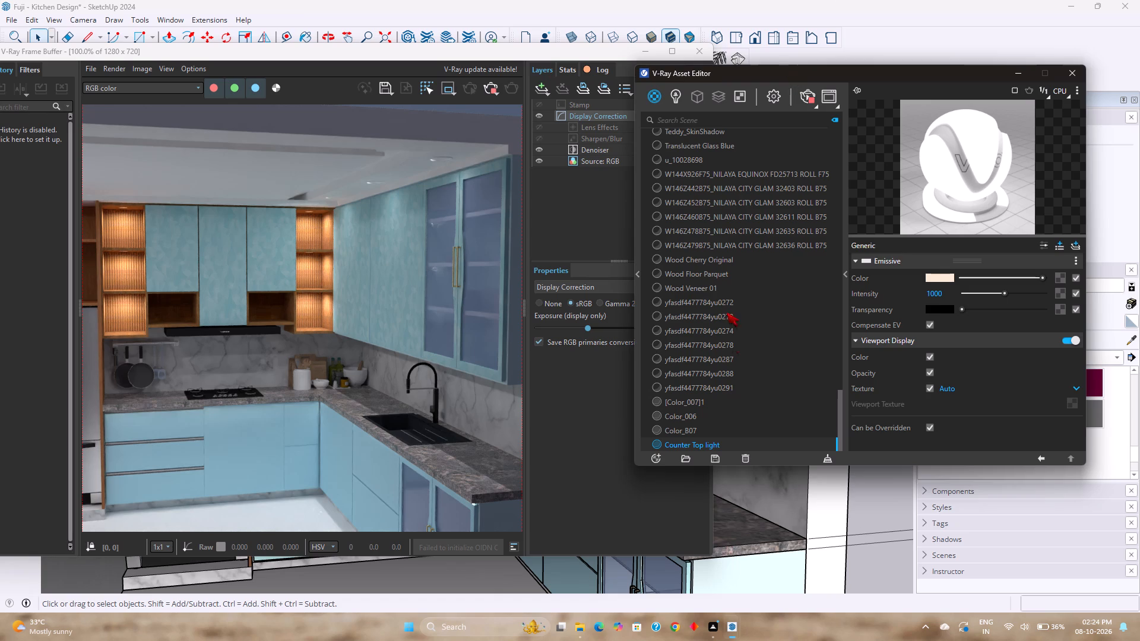
scroll(729, 355, "down", 5)
left_click_drag(1006, 293, 1088, 293)
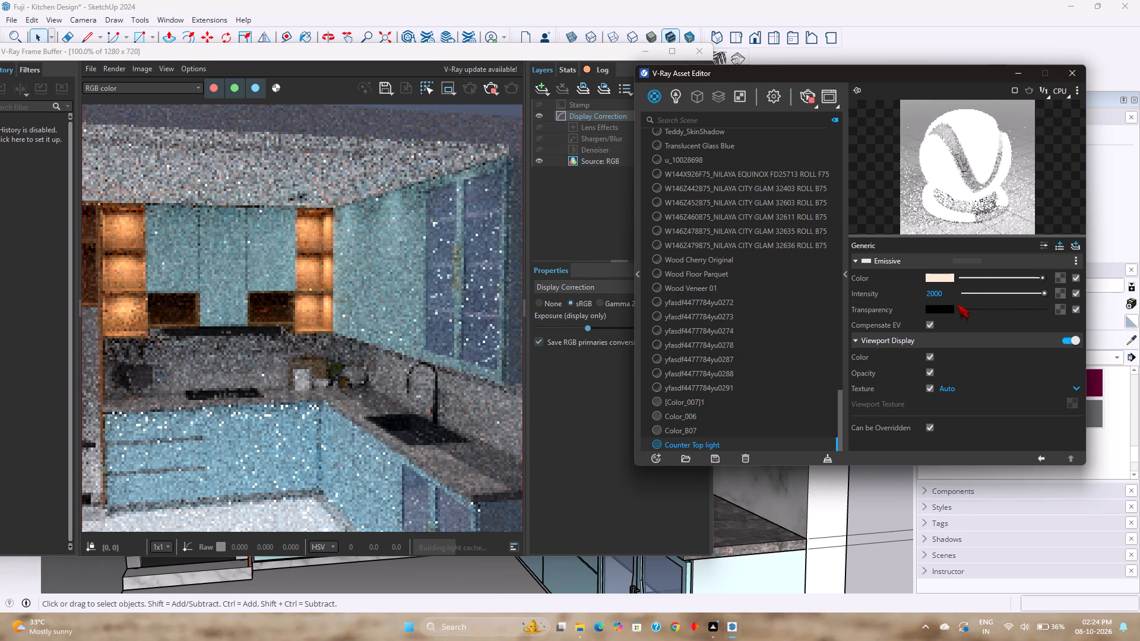
Set the Counter Top light's emissive intensity to 10000, raise it further to 20000, and check the full render.
left_click(949, 294)
left_click(949, 294)
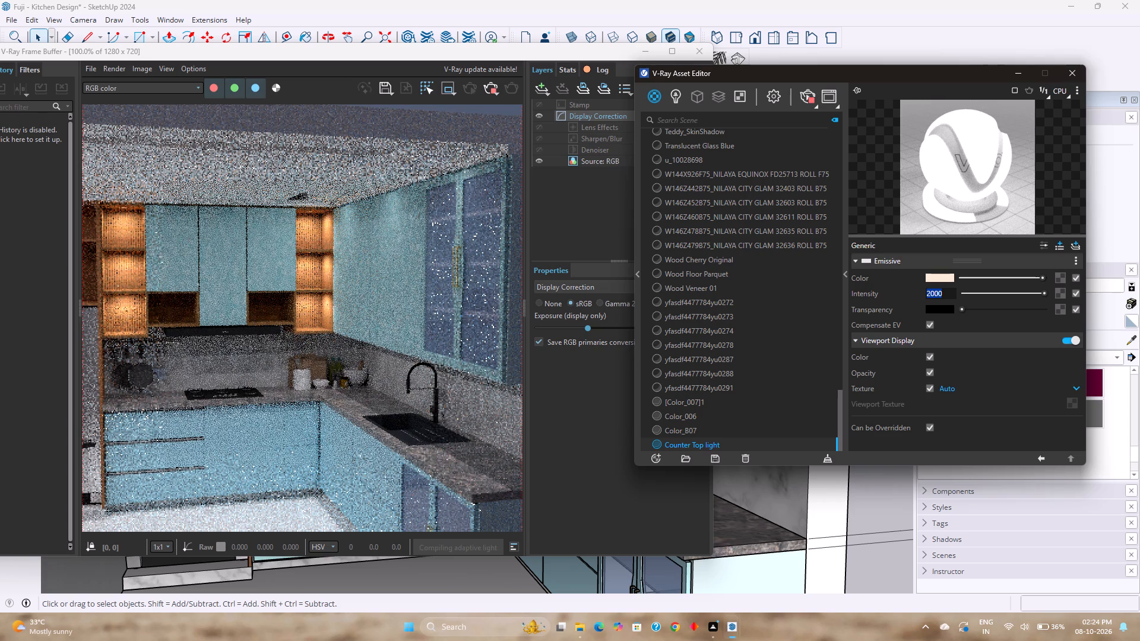
type("10000")
key("Return")
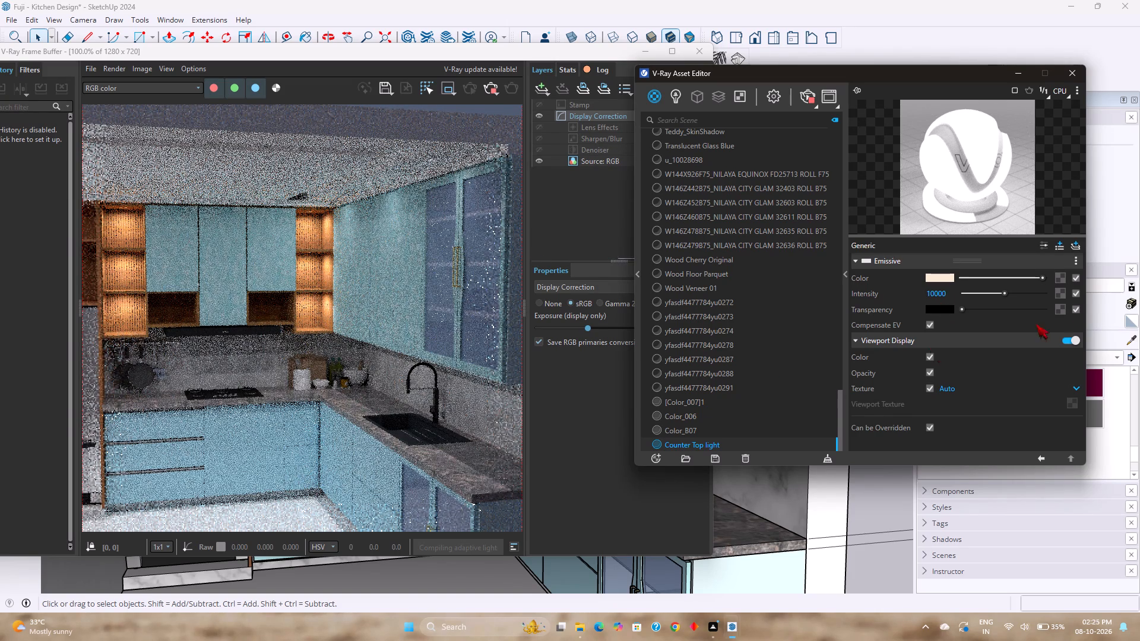
left_click_drag(1007, 296, 1072, 296)
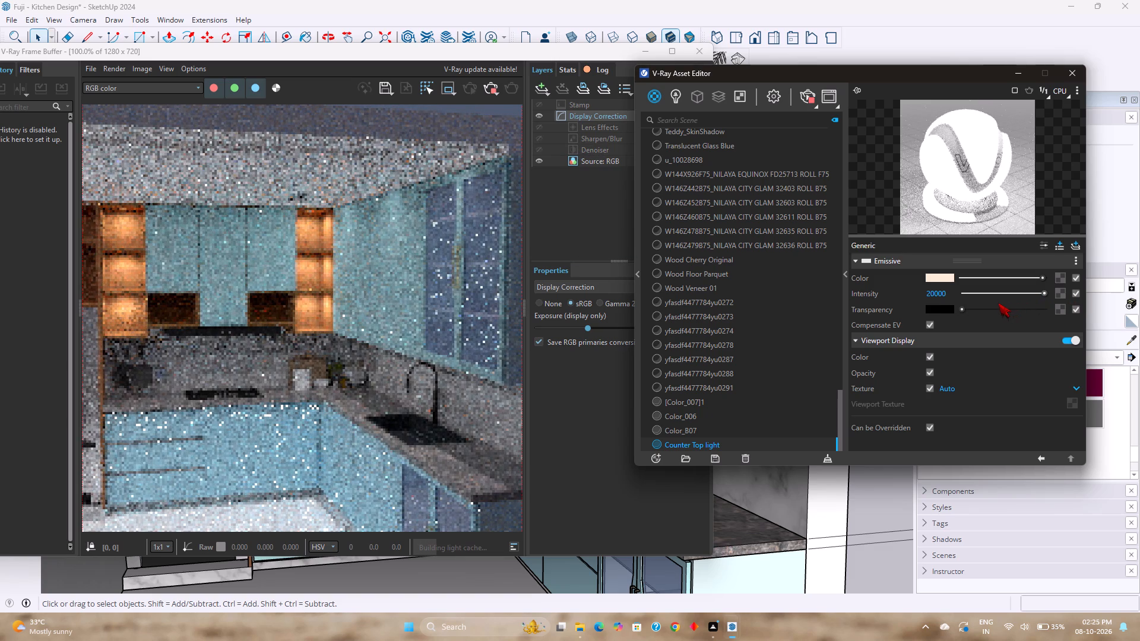
left_click(935, 328)
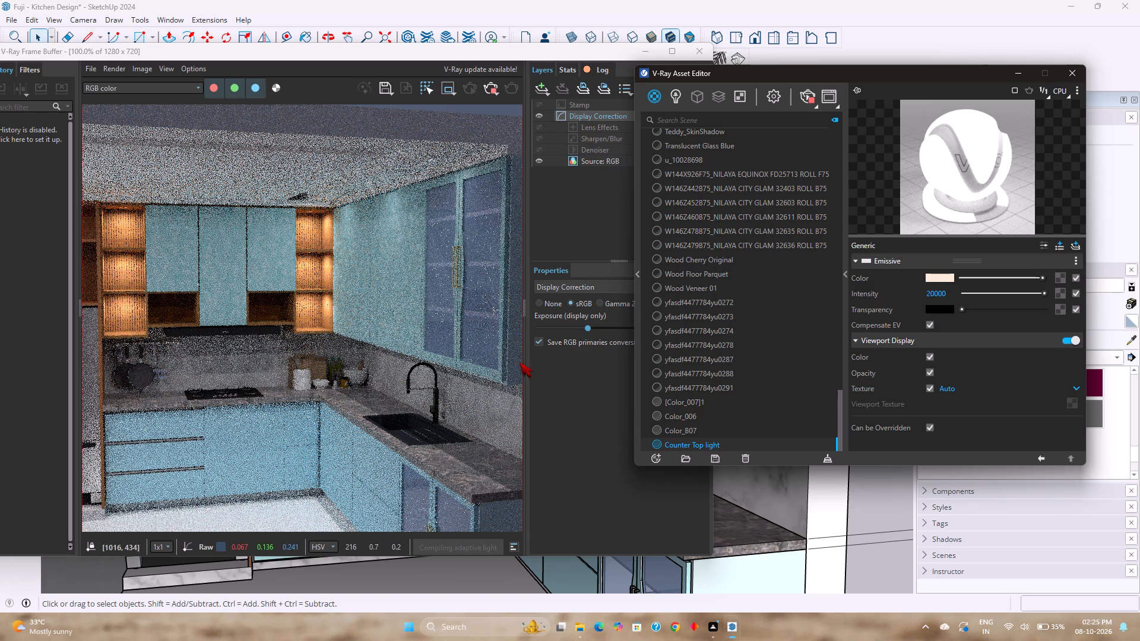
scroll(532, 357, "down", 4)
scroll(450, 369, "down", 2)
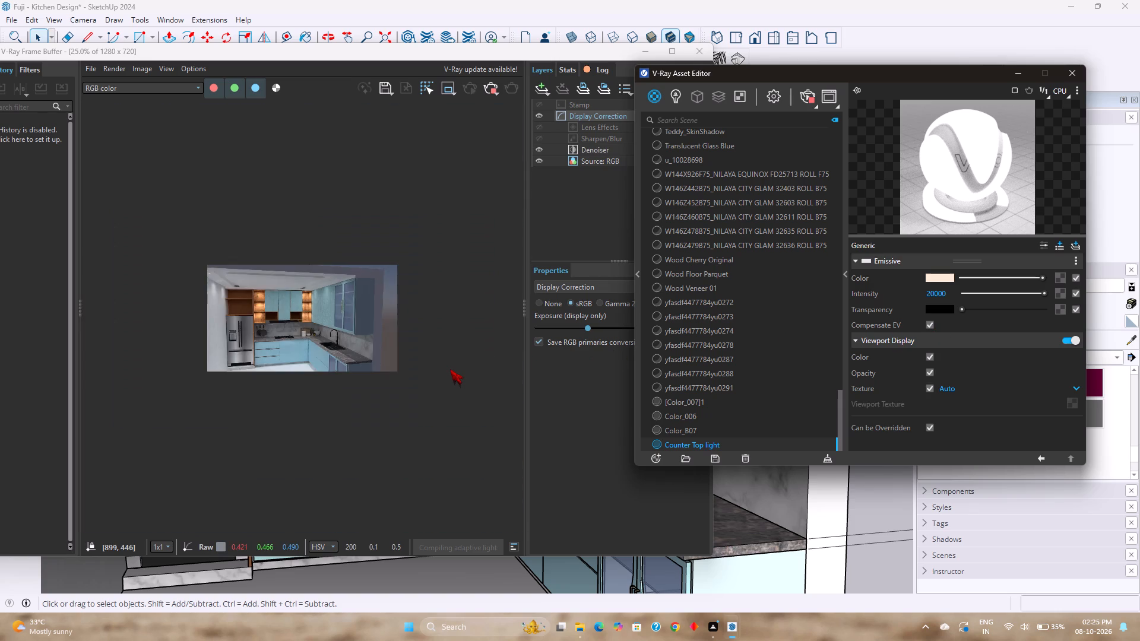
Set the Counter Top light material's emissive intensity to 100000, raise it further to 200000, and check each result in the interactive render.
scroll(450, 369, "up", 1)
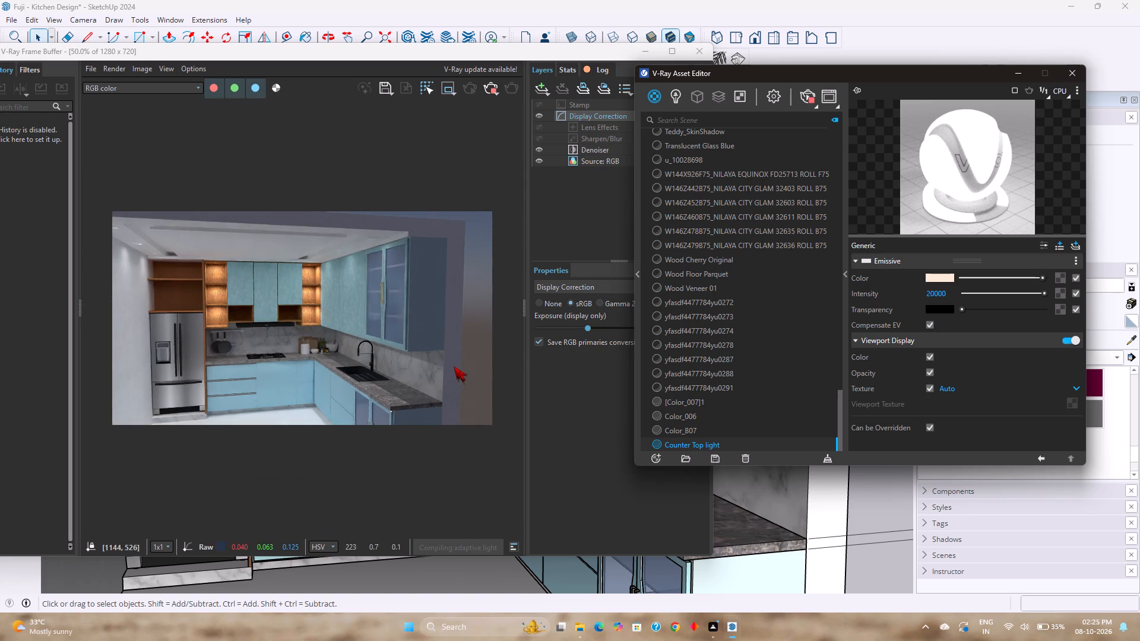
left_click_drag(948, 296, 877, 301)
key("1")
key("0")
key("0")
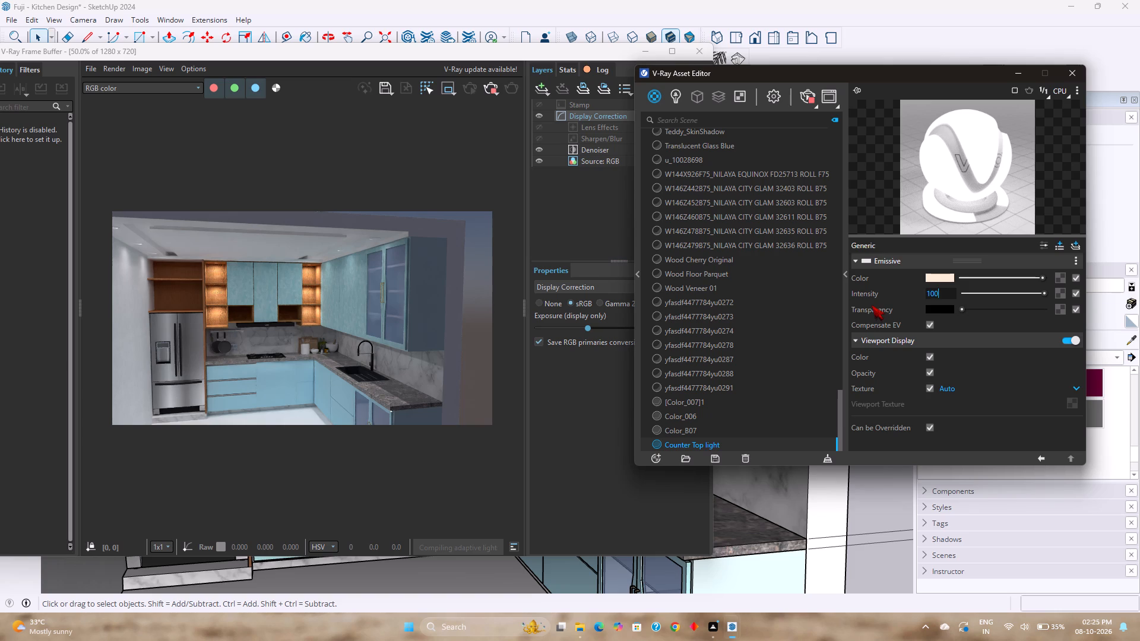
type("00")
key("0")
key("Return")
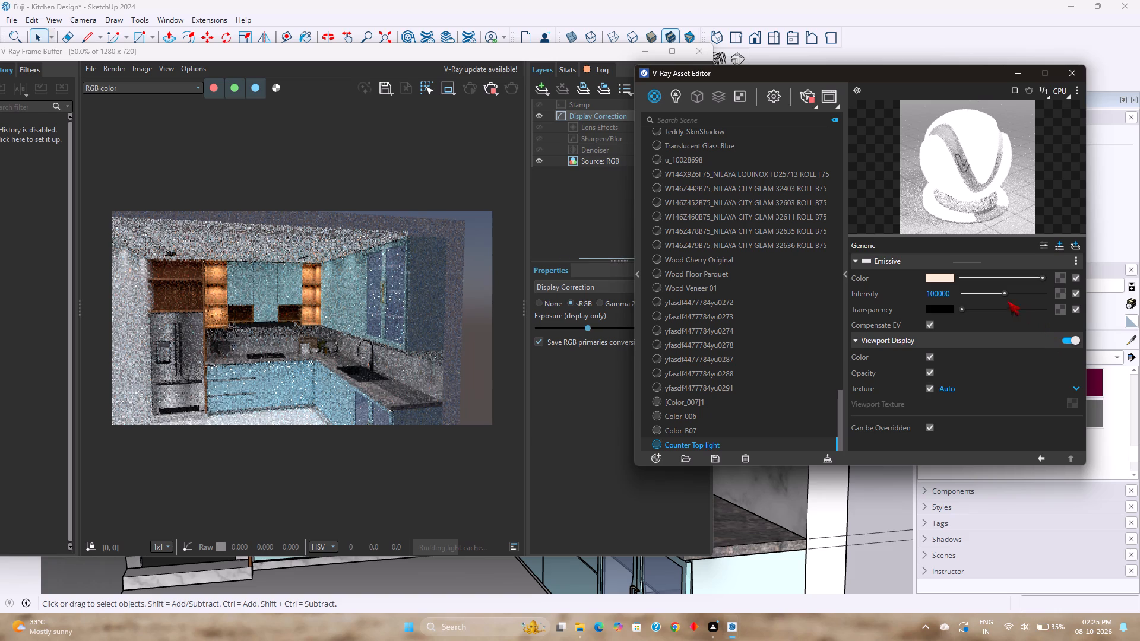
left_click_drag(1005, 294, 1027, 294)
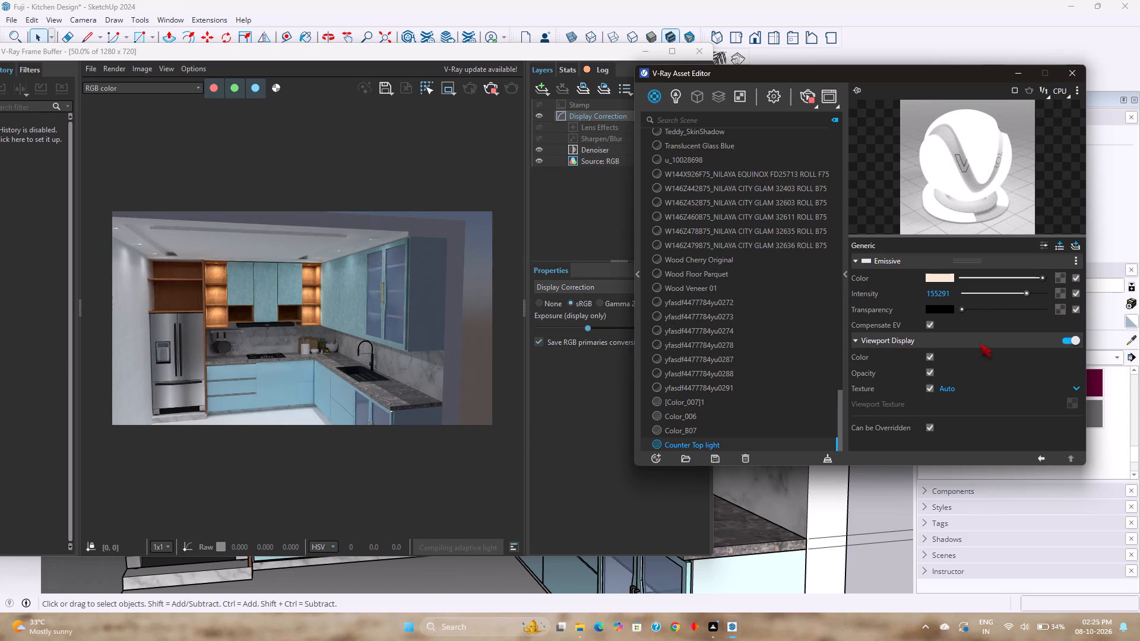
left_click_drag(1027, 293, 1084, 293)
Delete the Counter Top light material permanently, and close the V-Ray Asset Editor and the frame buffer.
scroll(736, 437, "down", 3)
right_click(711, 444)
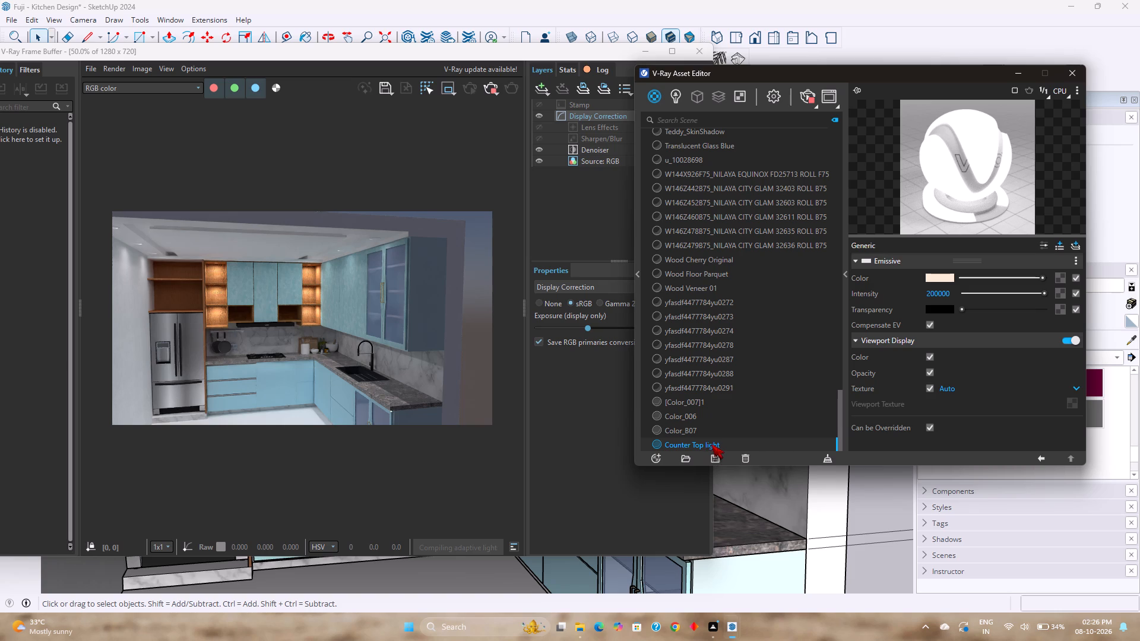
left_click(756, 401)
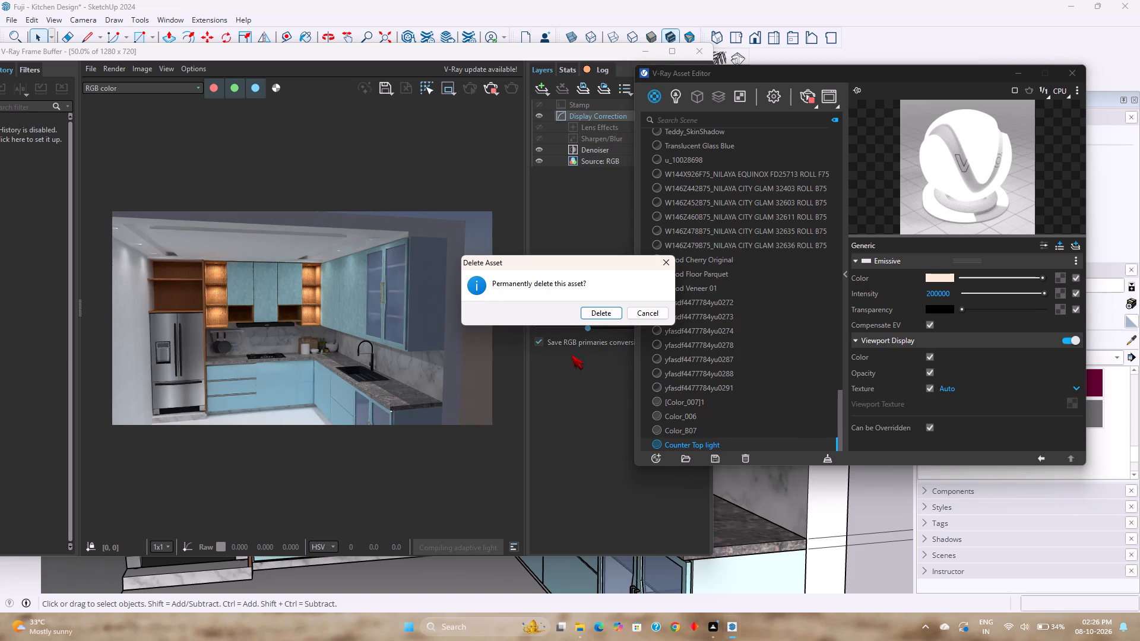
left_click(590, 314)
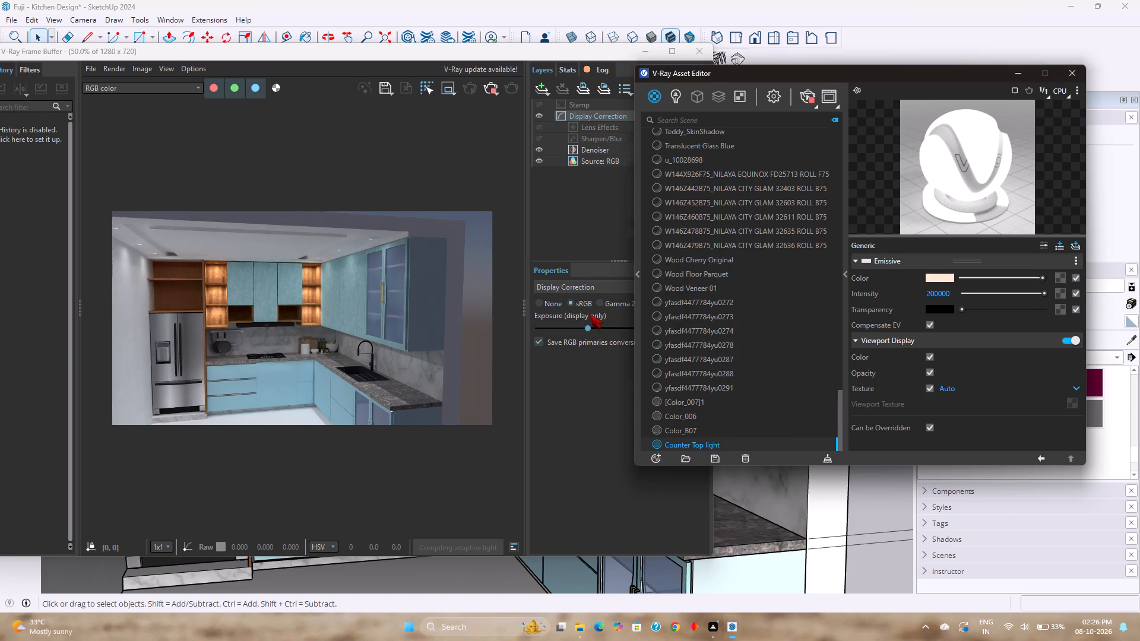
scroll(724, 261, "up", 1)
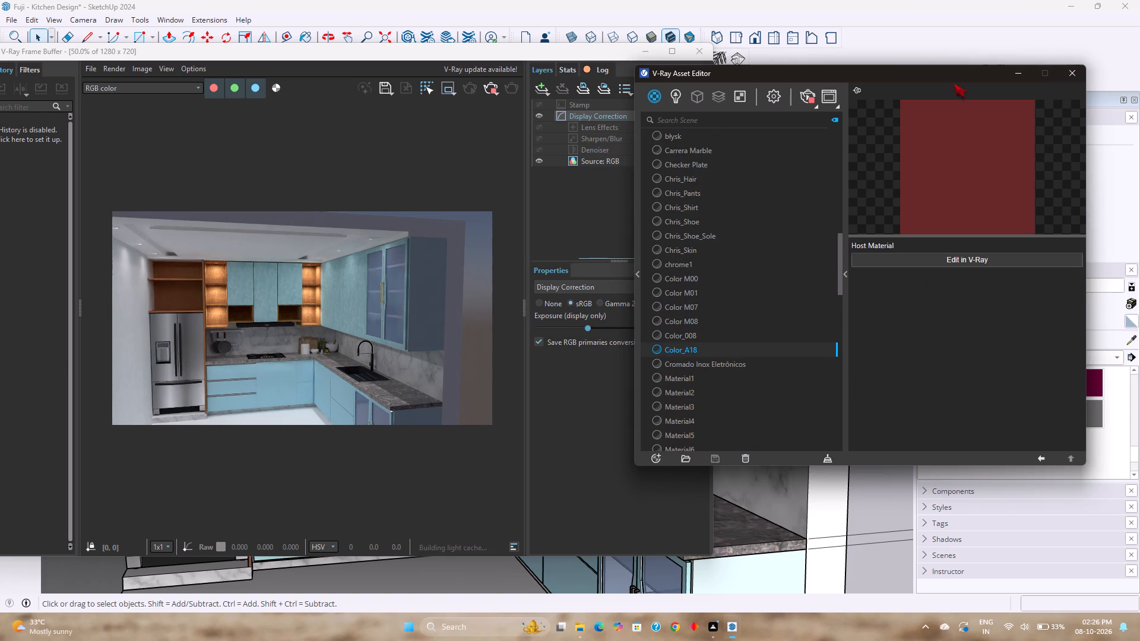
left_click(1069, 75)
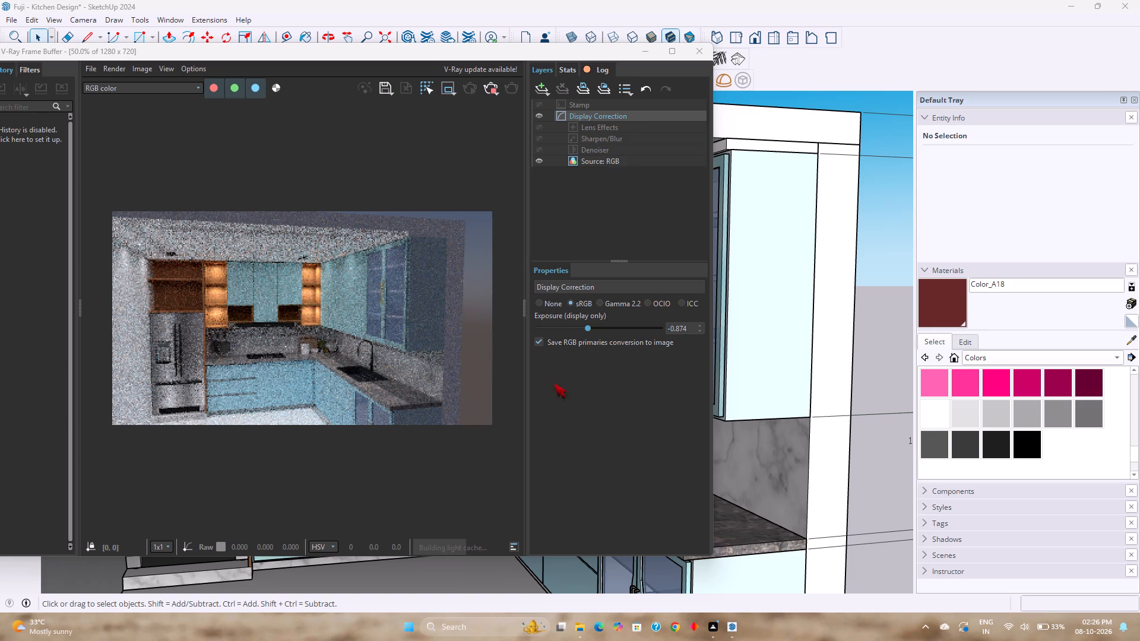
left_click(696, 46)
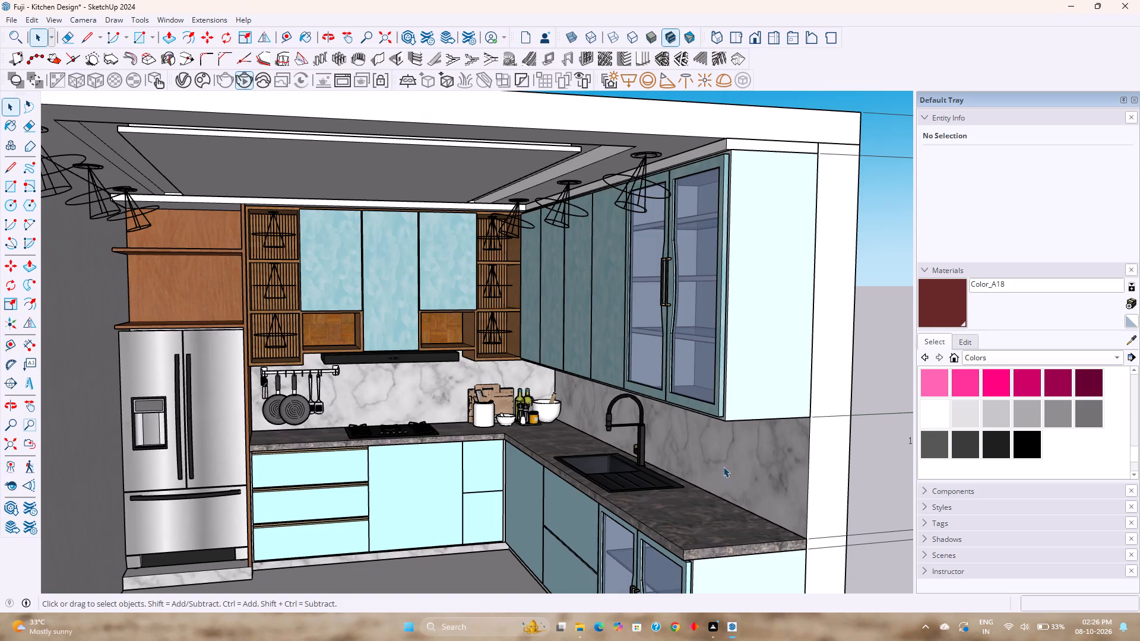
Open the countertop group and paint the light strip recessed under the counter's front edge with the white Color M00.
scroll(682, 494, "up", 2)
middle_click_drag(670, 509, 649, 328)
scroll(650, 343, "up", 1)
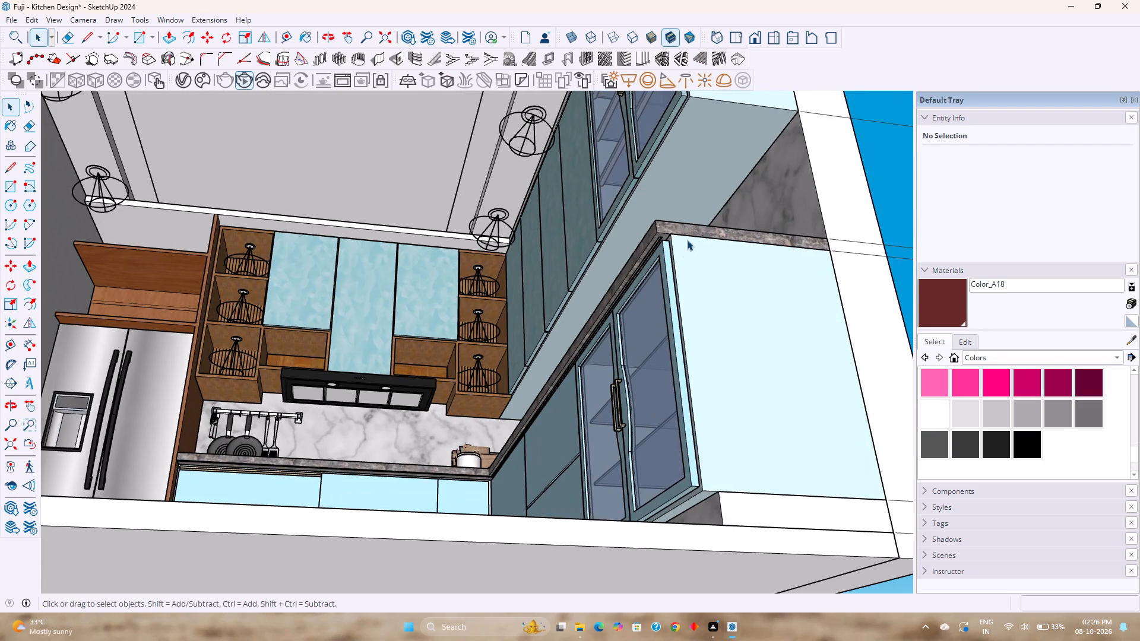
scroll(684, 239, "up", 7)
scroll(635, 238, "up", 3)
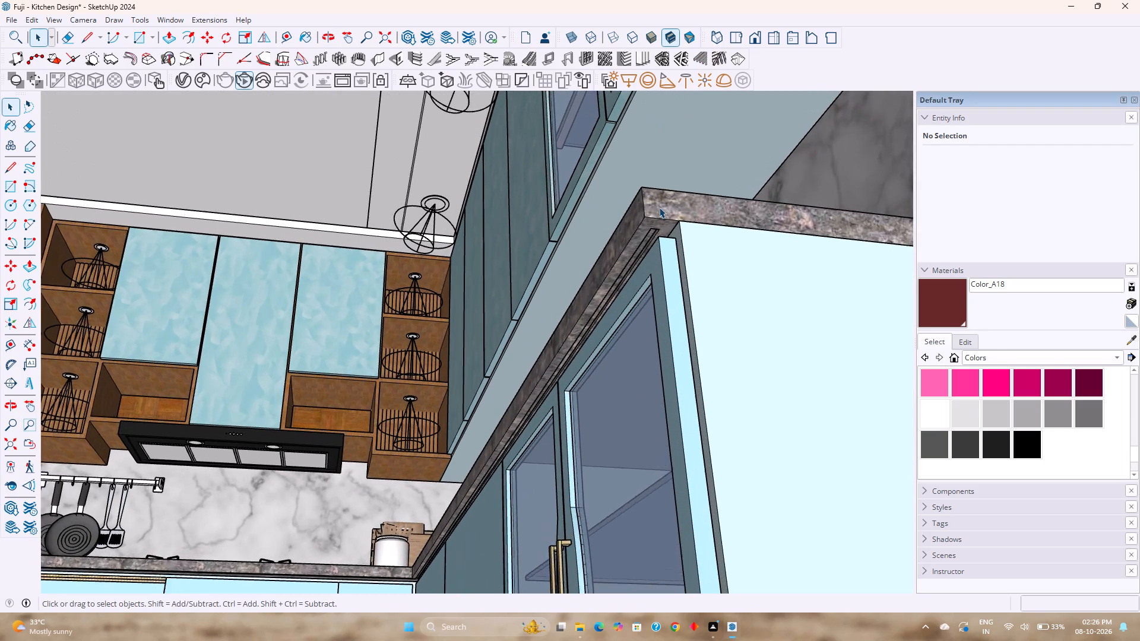
scroll(659, 207, "up", 19)
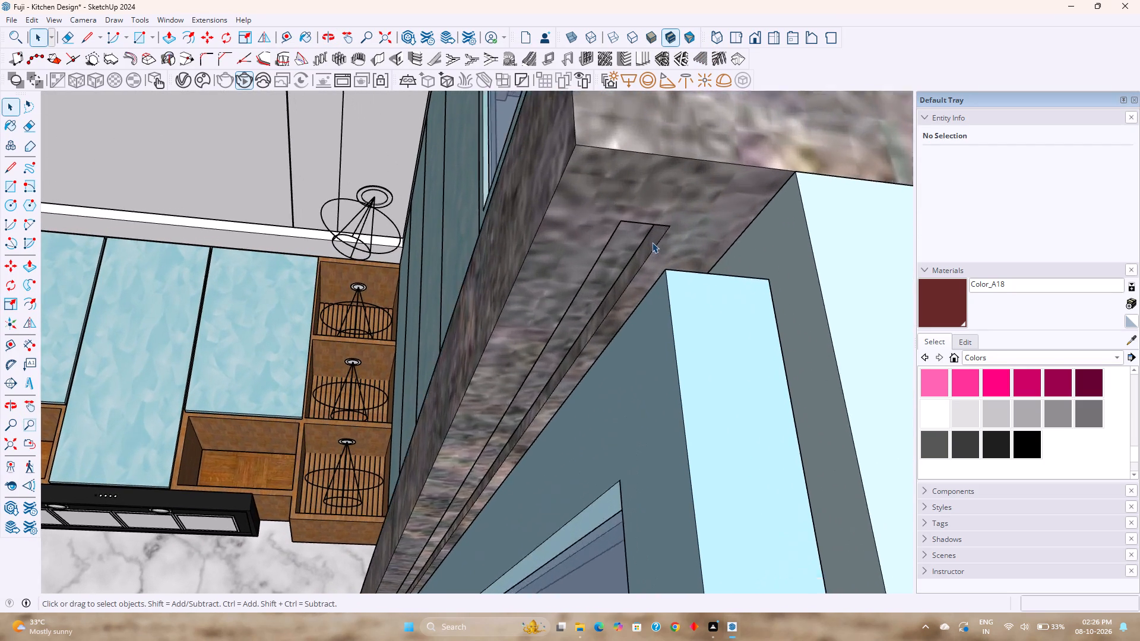
scroll(652, 242, "up", 5)
middle_click_drag(650, 244, 593, 211)
left_click(616, 218)
triple_click(629, 230)
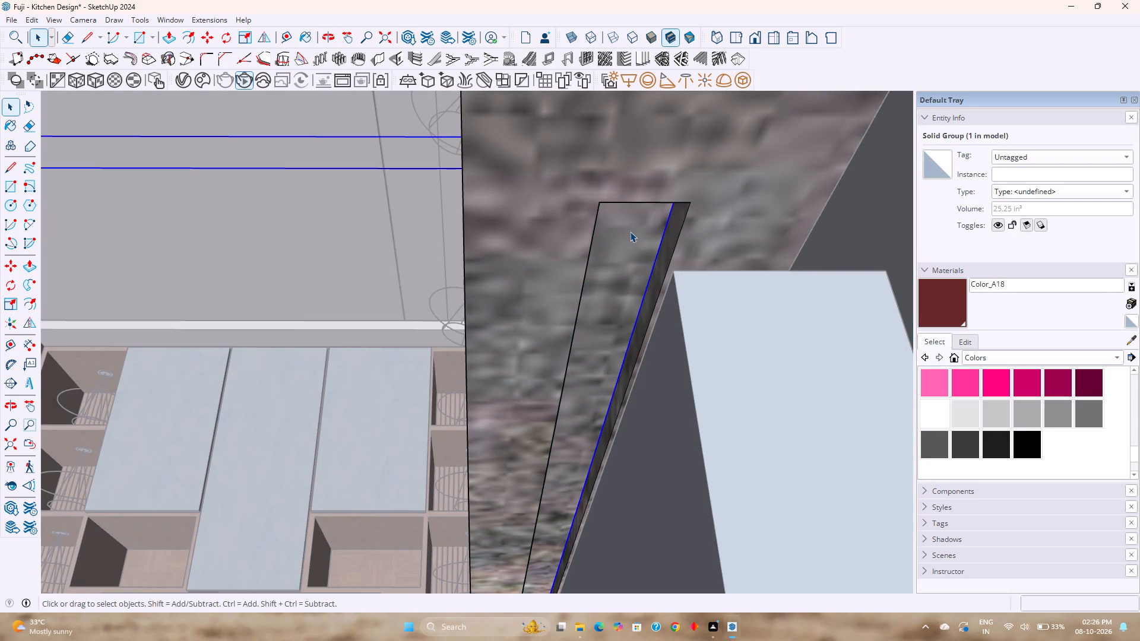
scroll(630, 231, "down", 13)
middle_click_drag(632, 252, 590, 278)
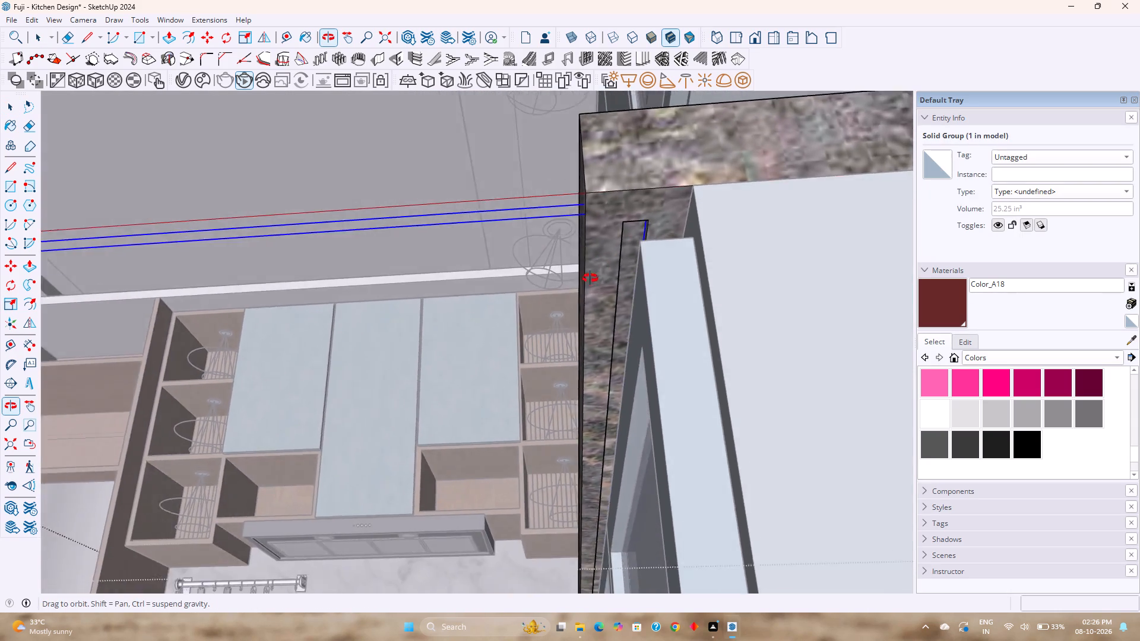
middle_click_drag(590, 278, 585, 376)
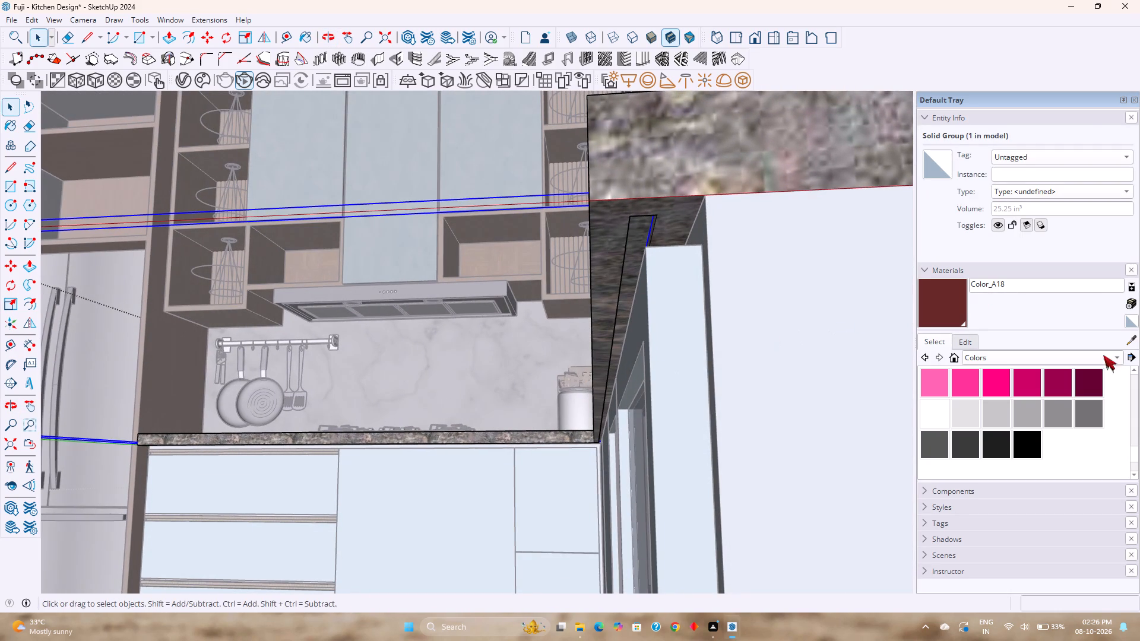
left_click(940, 412)
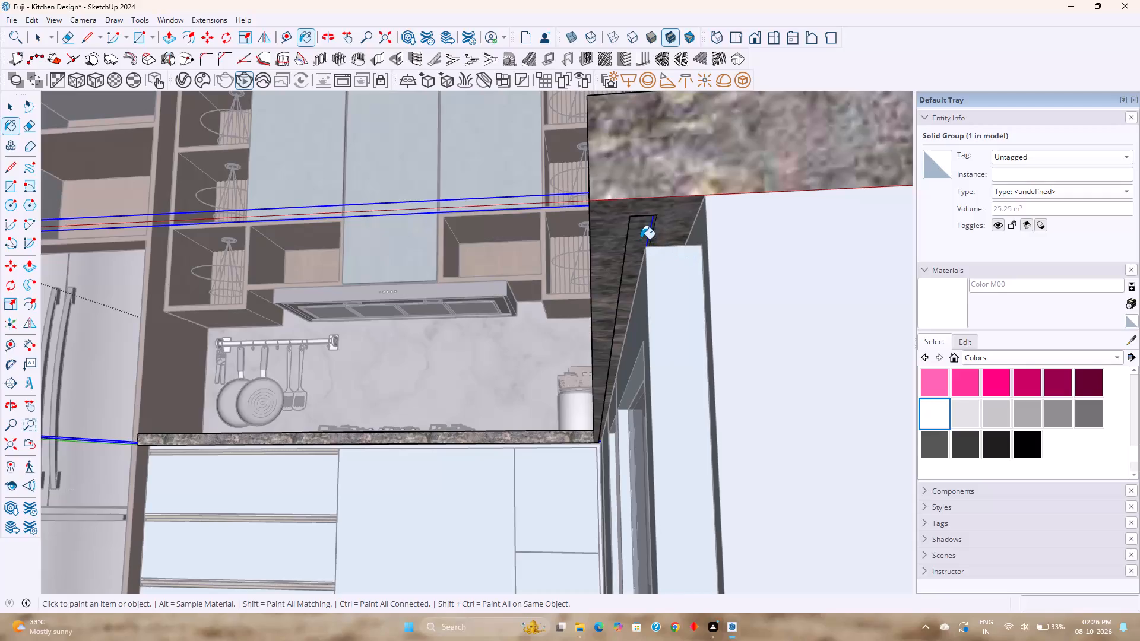
left_click(641, 239)
Examine the painted strip along the countertop's underside through to the inner corner, and close the countertop group.
scroll(629, 265, "up", 7)
middle_click_drag(634, 278, 658, 195)
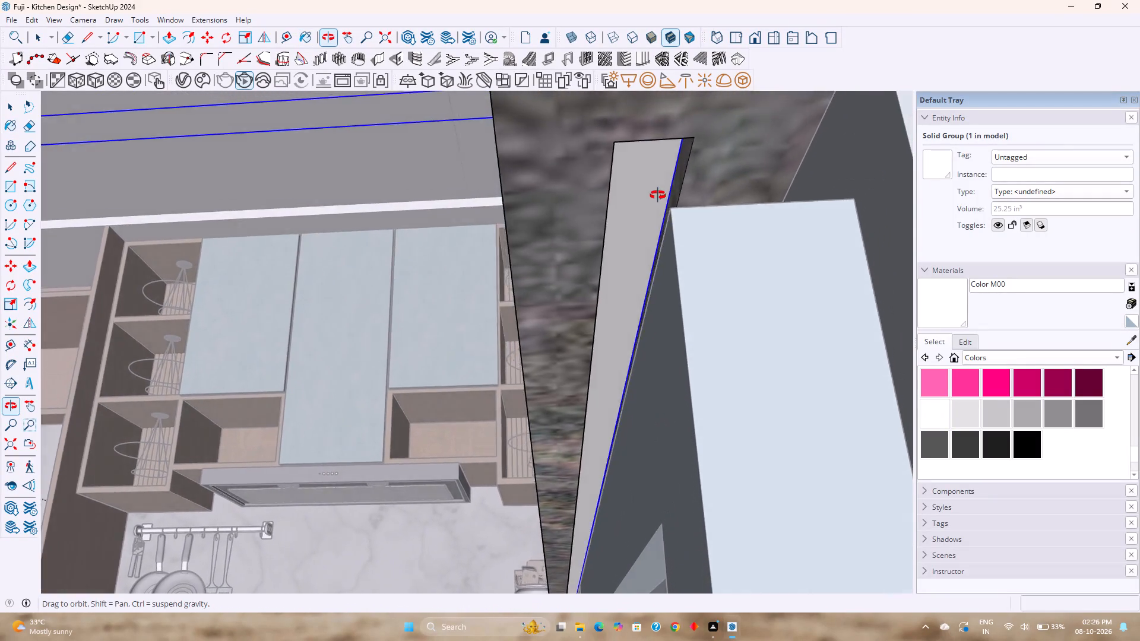
middle_click_drag(658, 195, 781, 171)
scroll(781, 171, "down", 5)
scroll(530, 368, "down", 9)
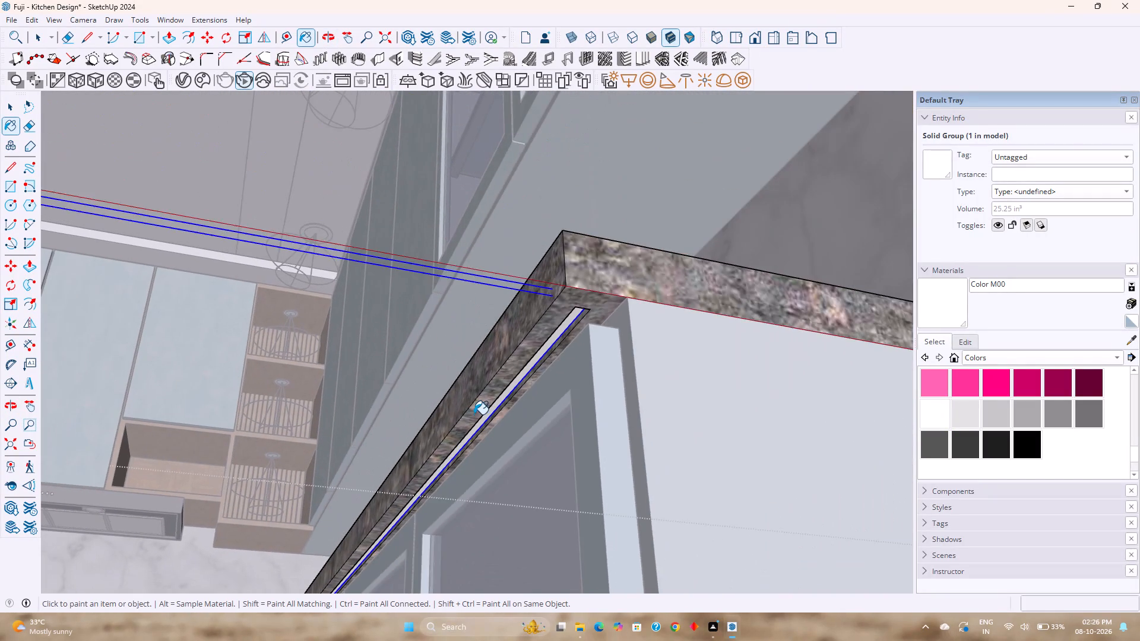
scroll(474, 414, "down", 12)
scroll(332, 583, "up", 5)
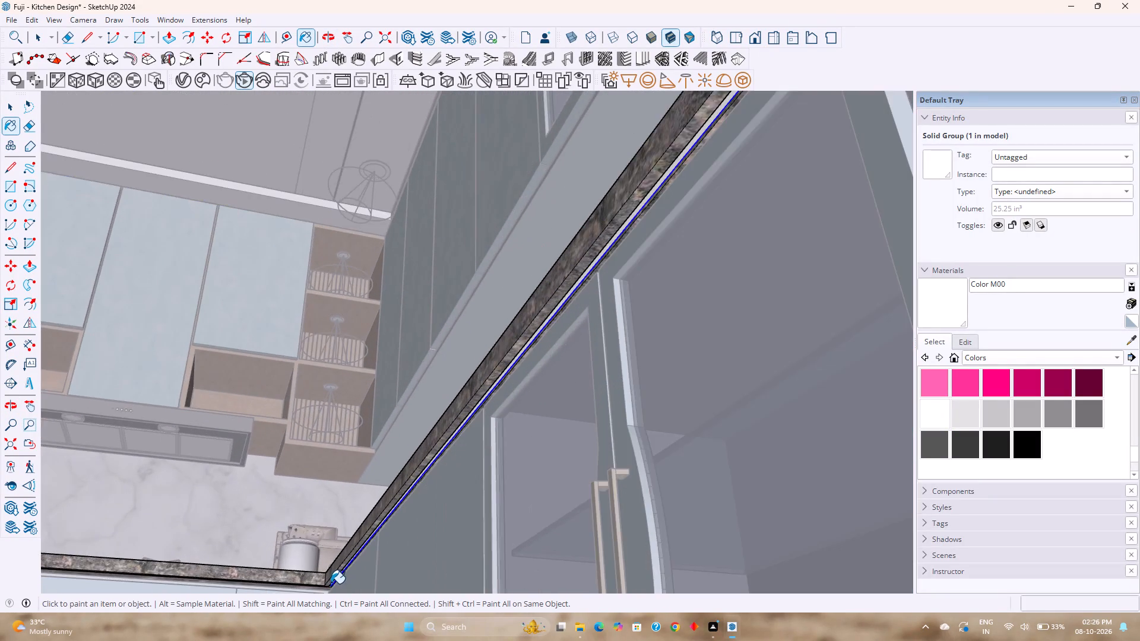
scroll(327, 589, "up", 20)
scroll(327, 589, "up", 2)
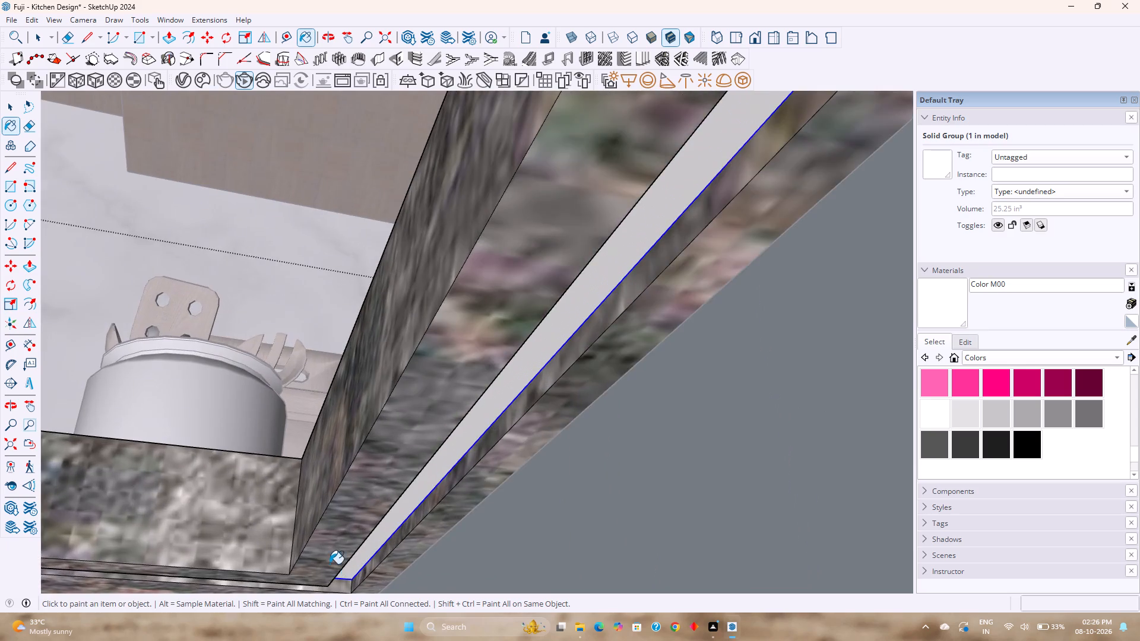
middle_click_drag(313, 509, 522, 269)
scroll(515, 274, "down", 8)
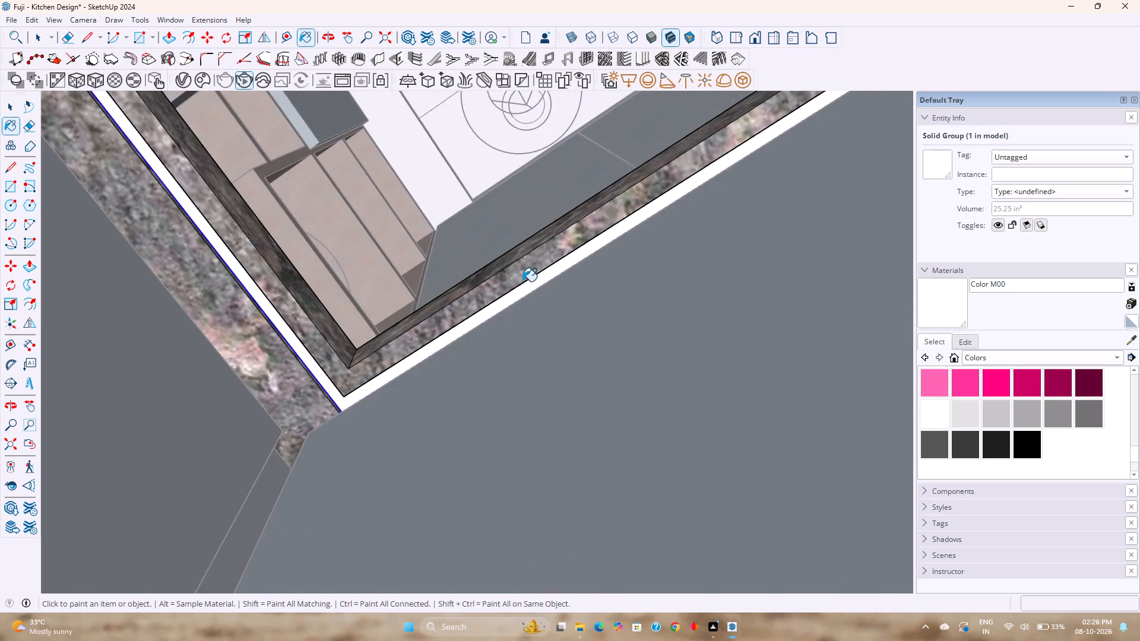
scroll(522, 281, "down", 5)
middle_click_drag(520, 284, 409, 420)
scroll(410, 415, "down", 12)
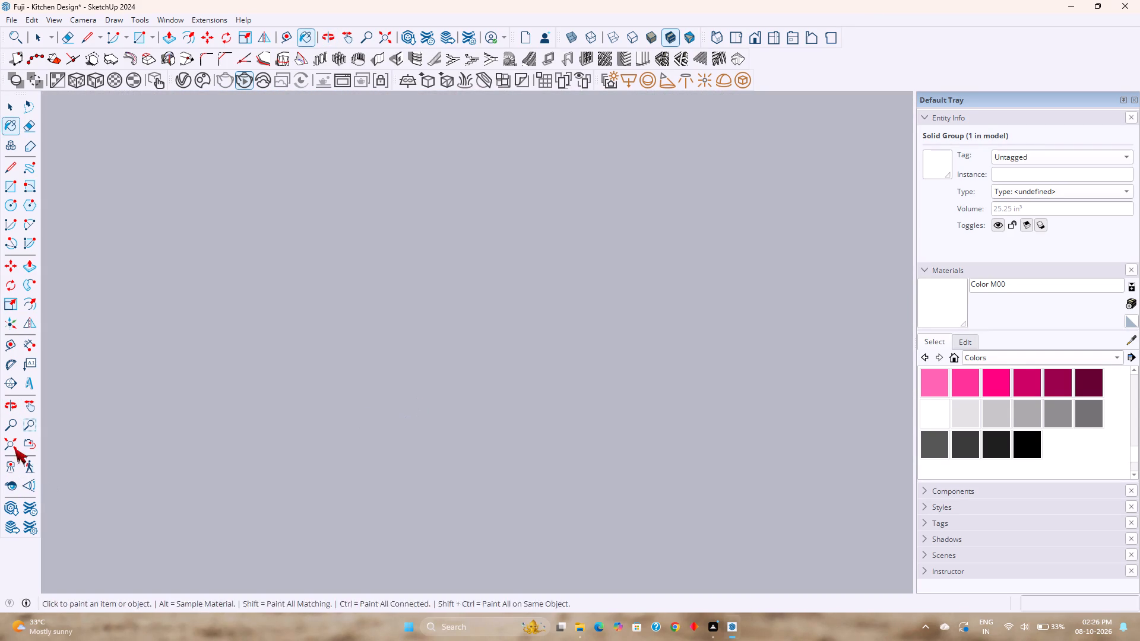
left_click(14, 448)
middle_click_drag(617, 293, 487, 451)
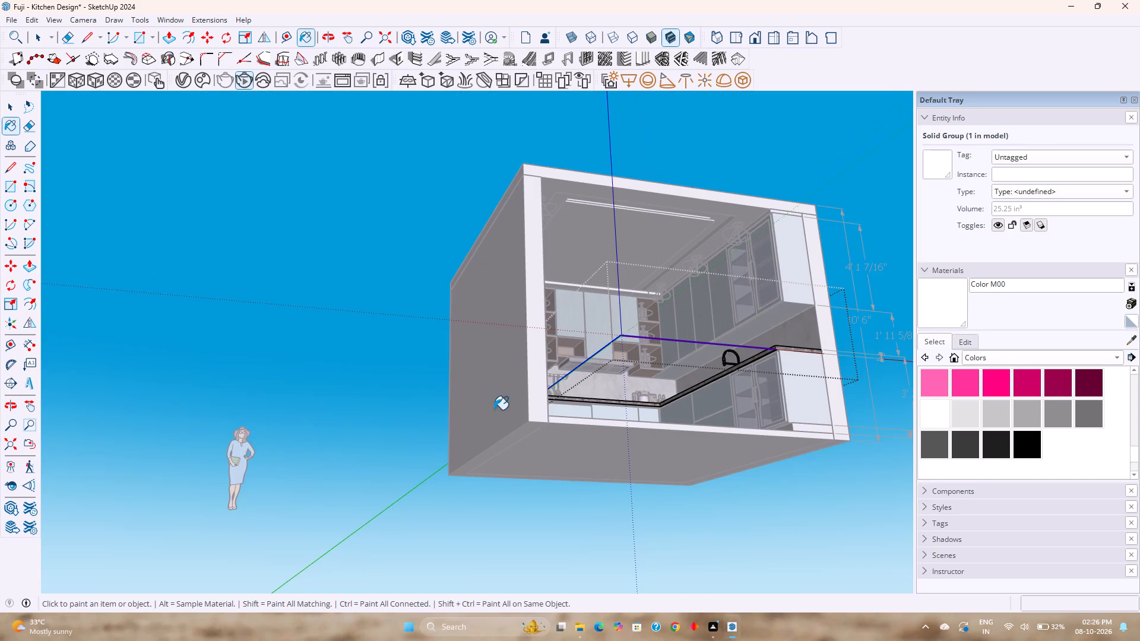
key("Escape")
key("space")
key("Escape")
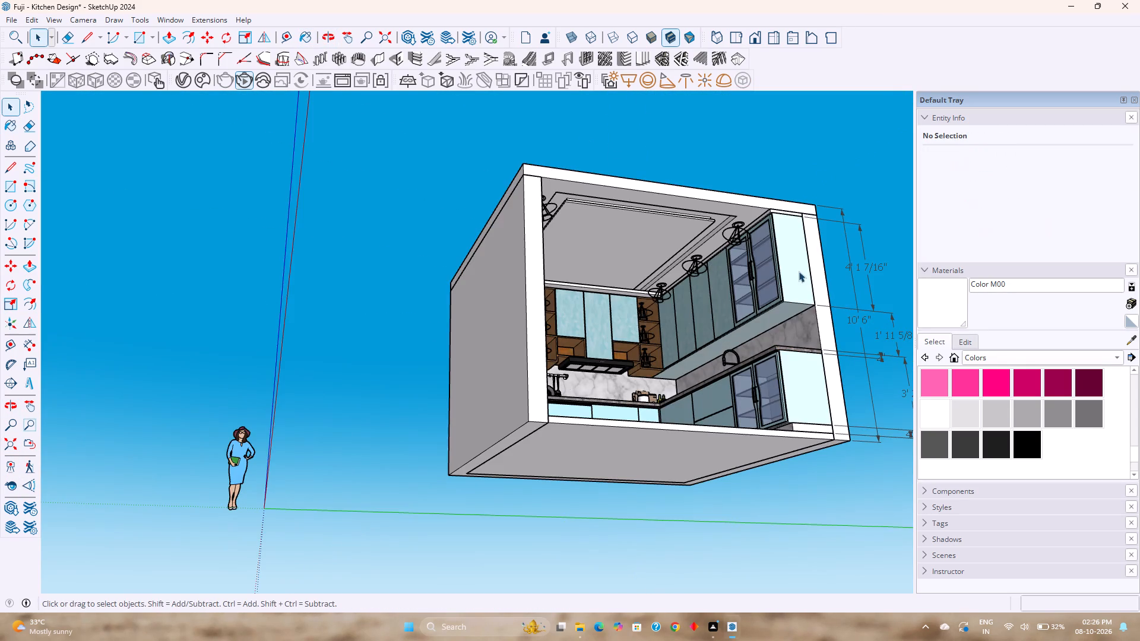
Open the wall cabinet group and hide the glass door frames covering the shelves.
scroll(800, 268, "up", 16)
middle_click_drag(764, 290, 759, 342)
left_click(753, 328)
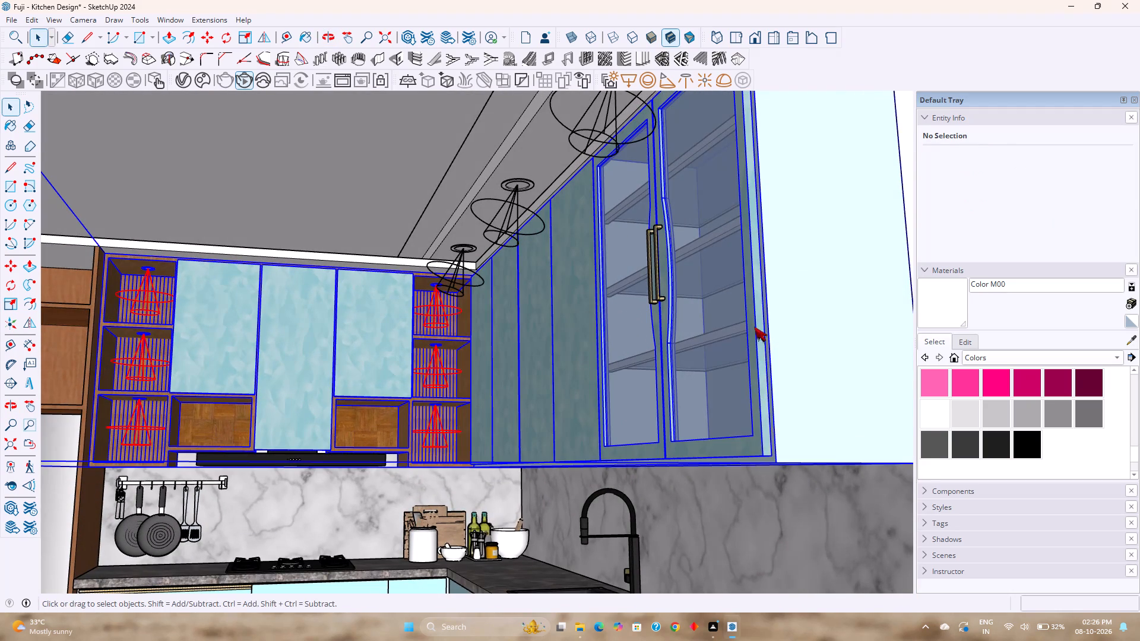
right_click(754, 326)
double_click(749, 294)
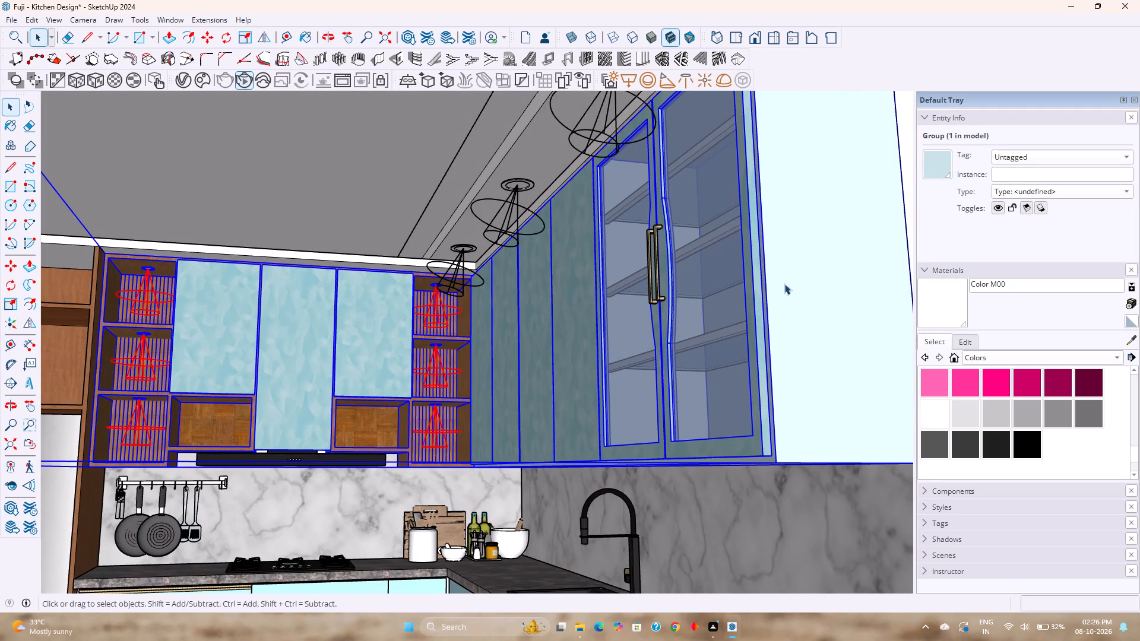
double_click(755, 303)
left_click(755, 303)
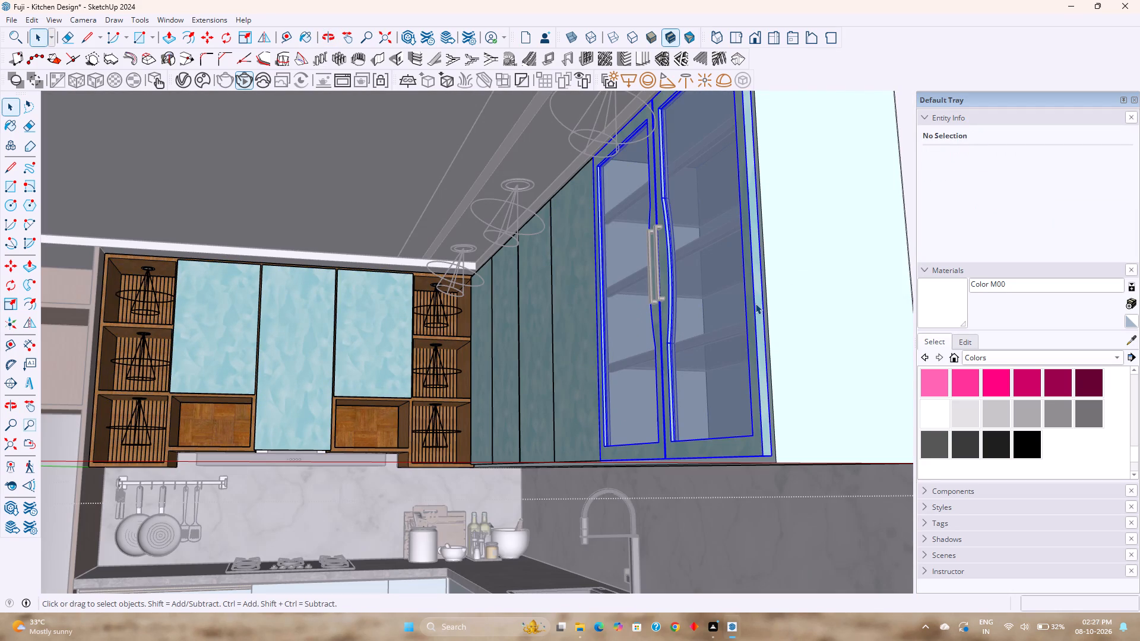
right_click(755, 303)
left_click(780, 336)
scroll(701, 350, "up", 4)
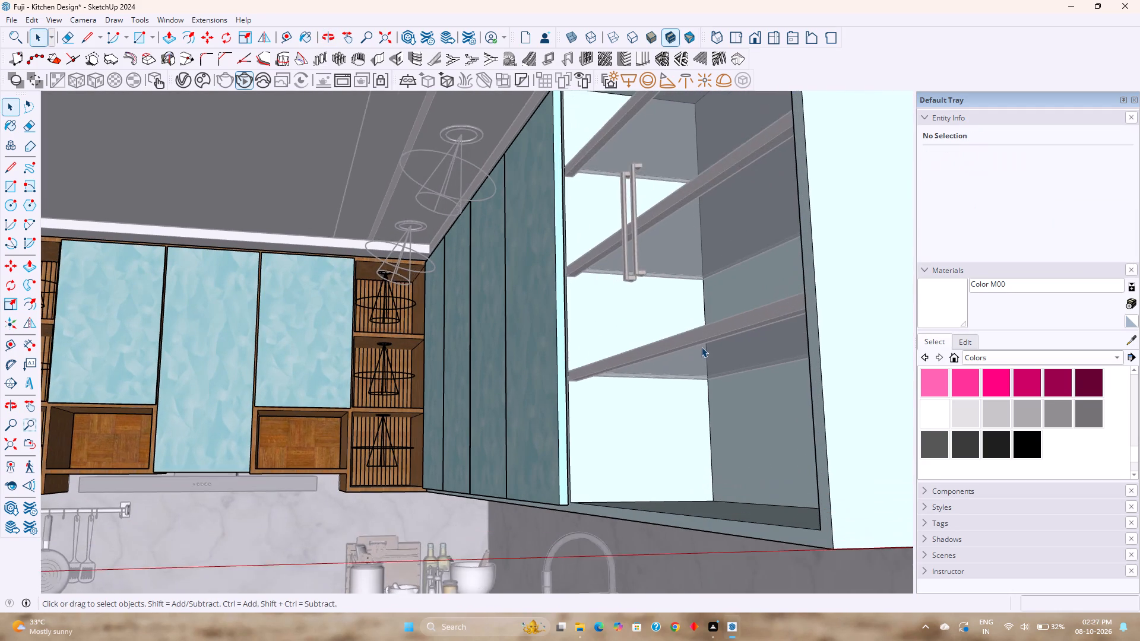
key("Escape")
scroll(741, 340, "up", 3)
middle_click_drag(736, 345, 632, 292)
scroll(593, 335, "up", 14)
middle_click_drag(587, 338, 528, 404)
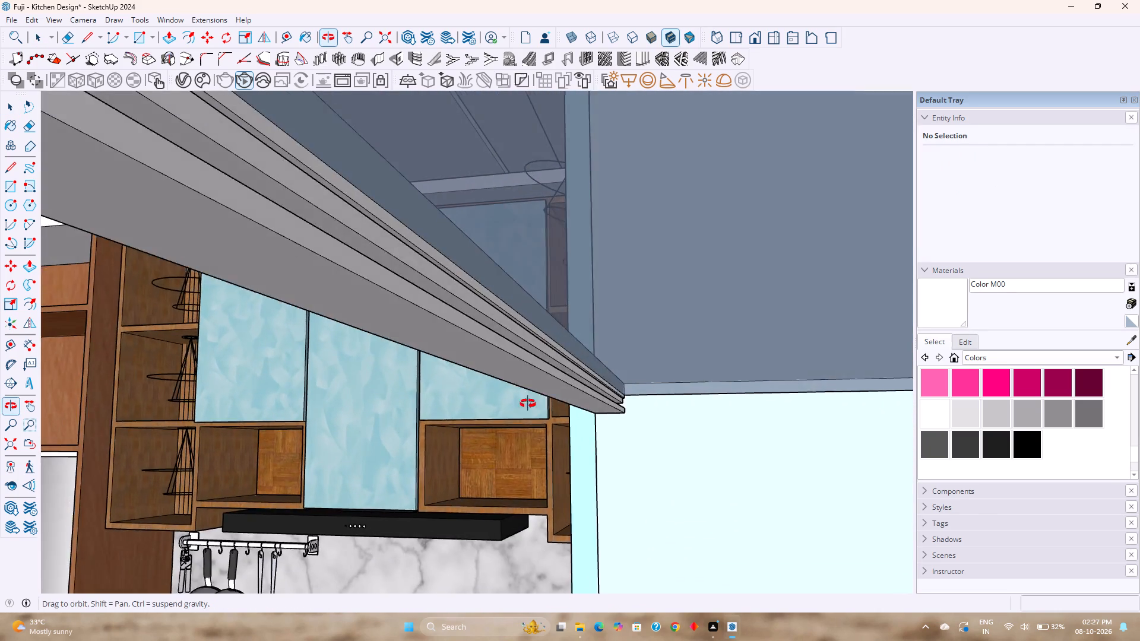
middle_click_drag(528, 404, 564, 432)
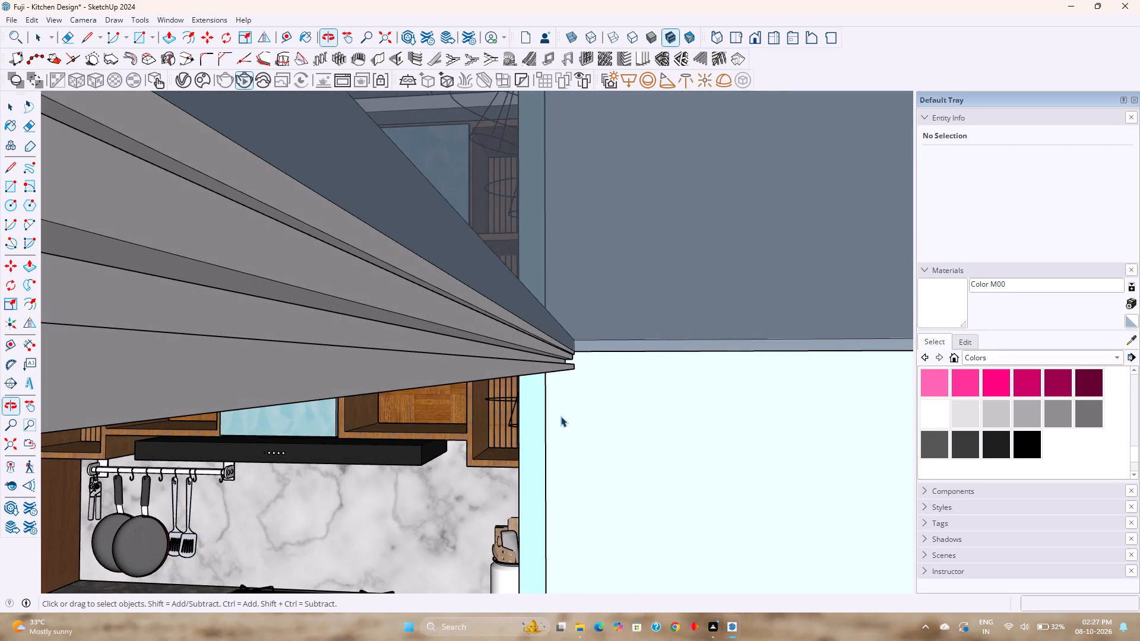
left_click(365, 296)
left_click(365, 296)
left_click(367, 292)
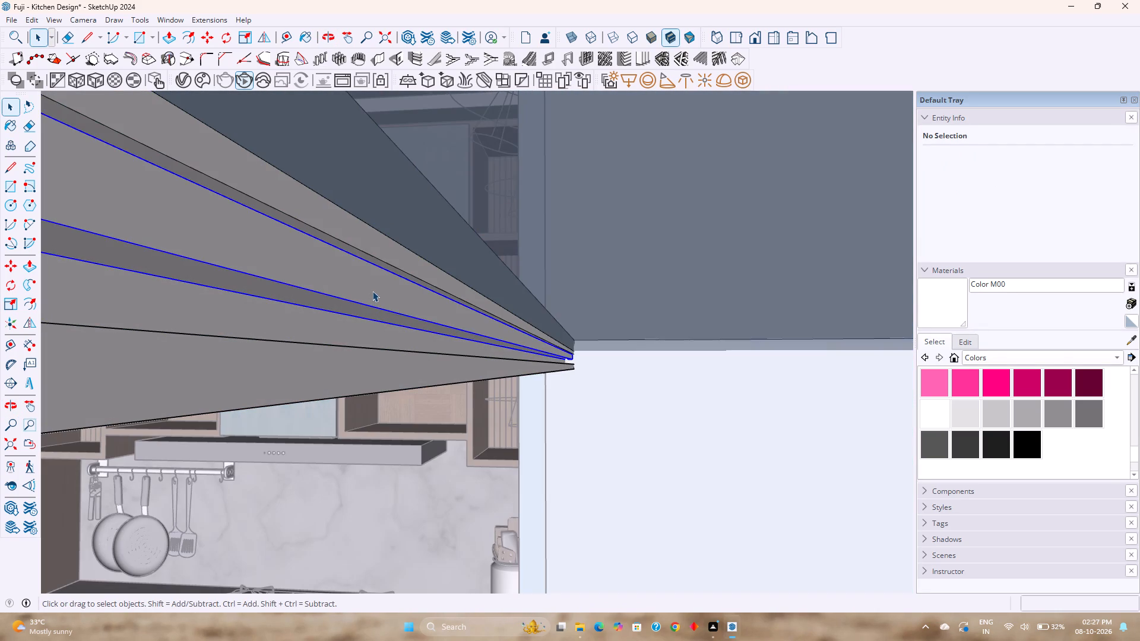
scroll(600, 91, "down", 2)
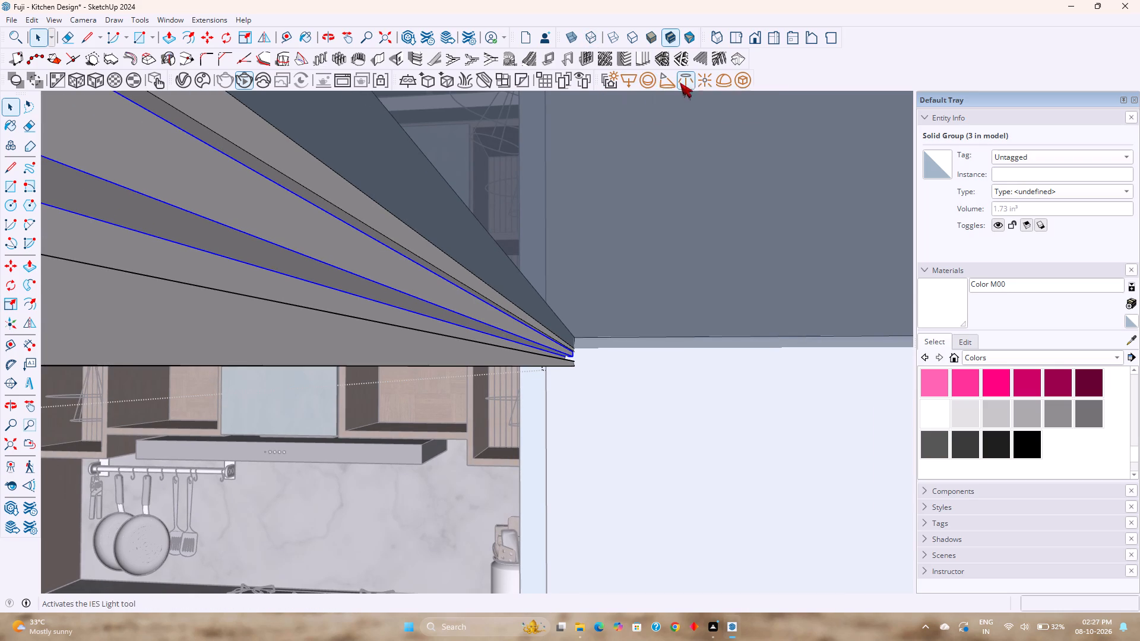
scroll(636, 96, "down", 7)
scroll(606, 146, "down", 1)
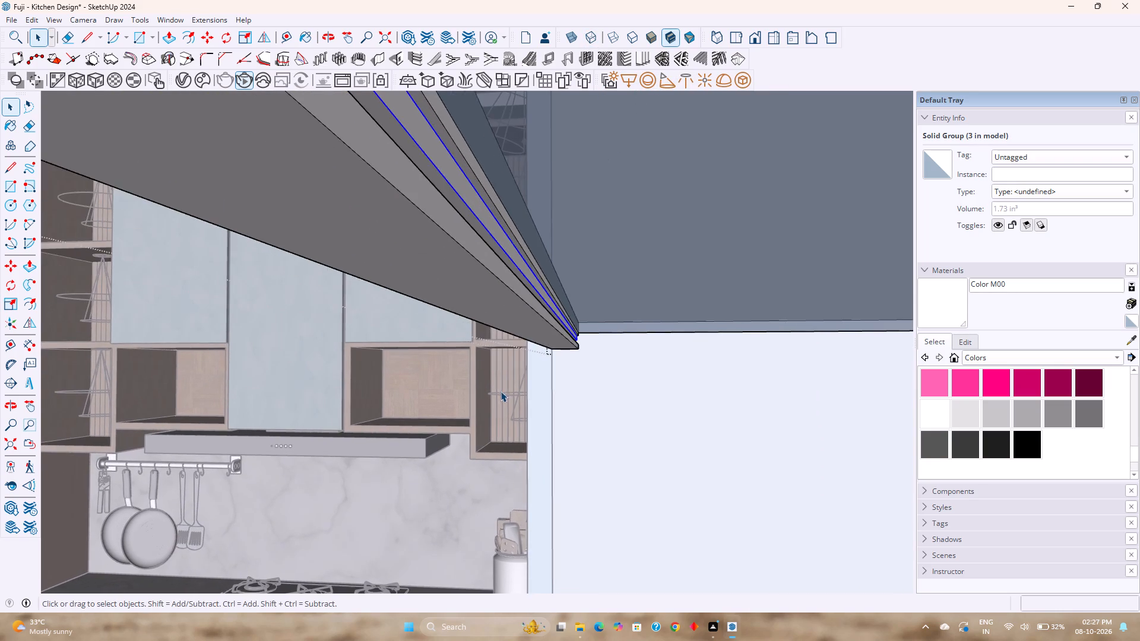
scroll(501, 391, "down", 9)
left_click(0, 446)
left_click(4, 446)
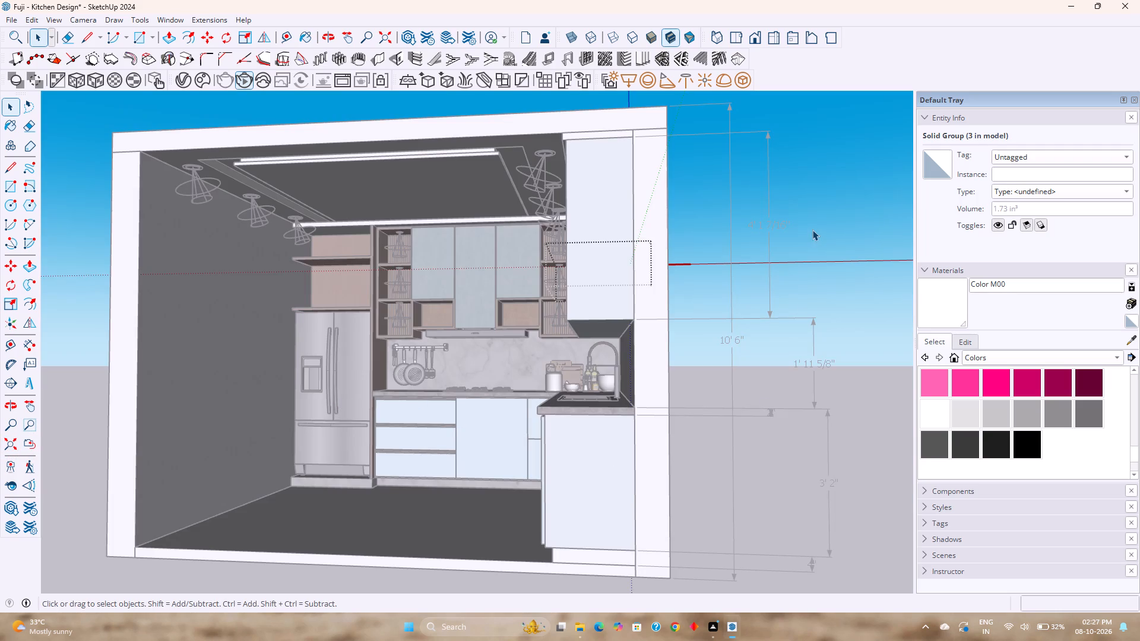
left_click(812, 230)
Hide the whole wall cabinet group so the glass shelves and their light strips are exposed.
scroll(483, 418, "up", 5)
middle_click_drag(502, 420, 503, 396)
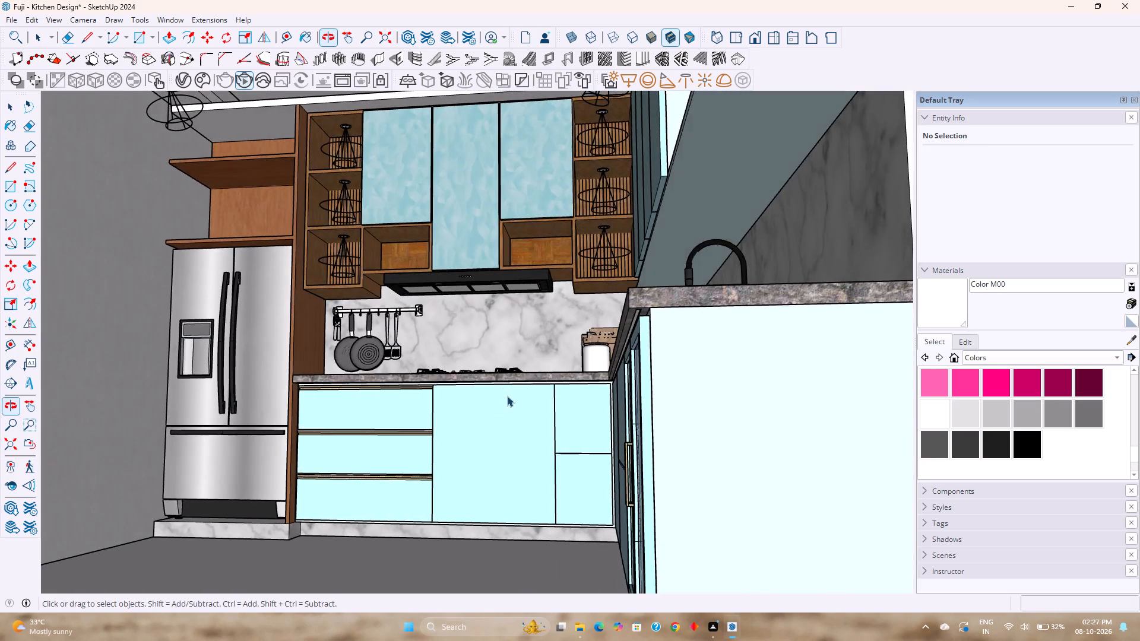
scroll(507, 396, "down", 5)
left_click_drag(616, 250, 672, 323)
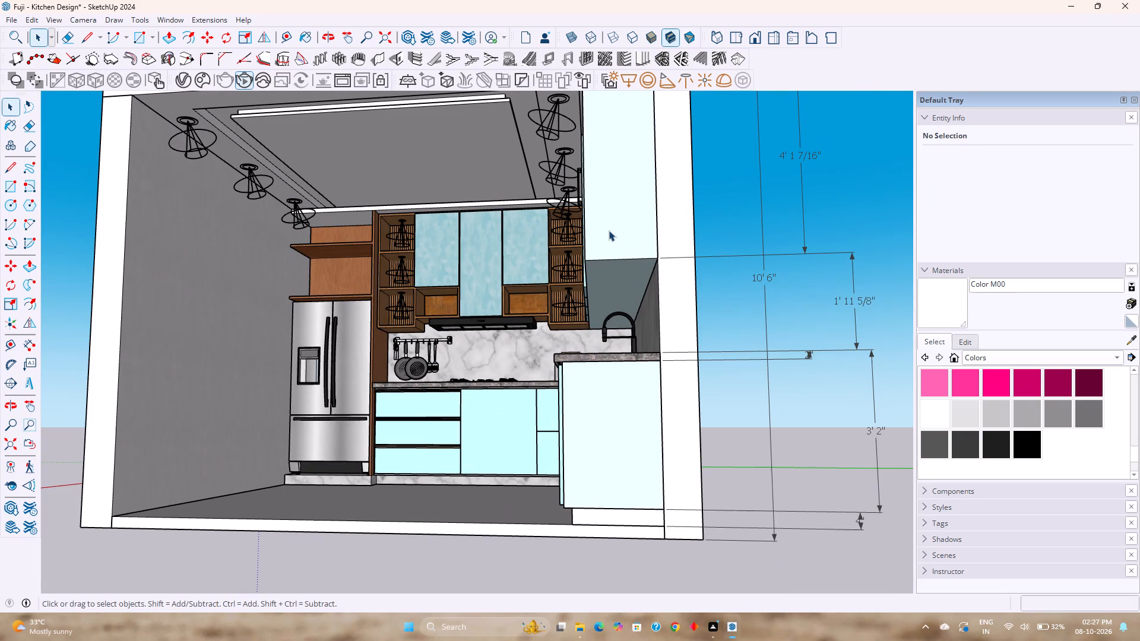
left_click(609, 230)
right_click(609, 230)
left_click(650, 269)
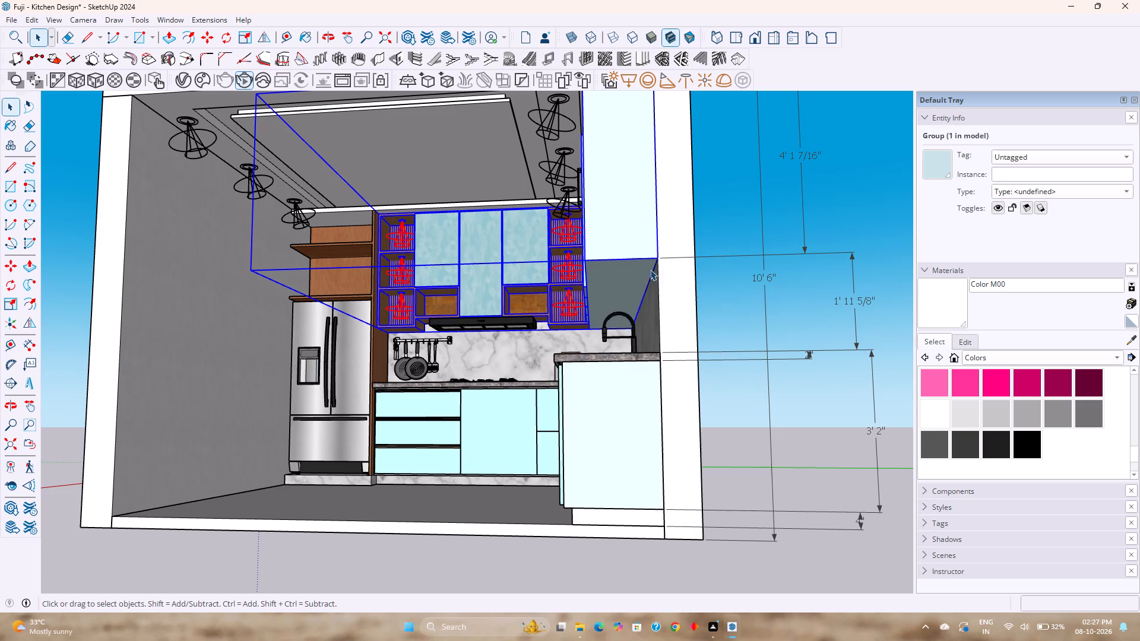
Open the lowest glass shelf's group and draw a V-Ray Rectangle Light along the strip at the shelf's front edge.
scroll(594, 214, "up", 3)
middle_click_drag(594, 214, 544, 284)
scroll(522, 307, "up", 6)
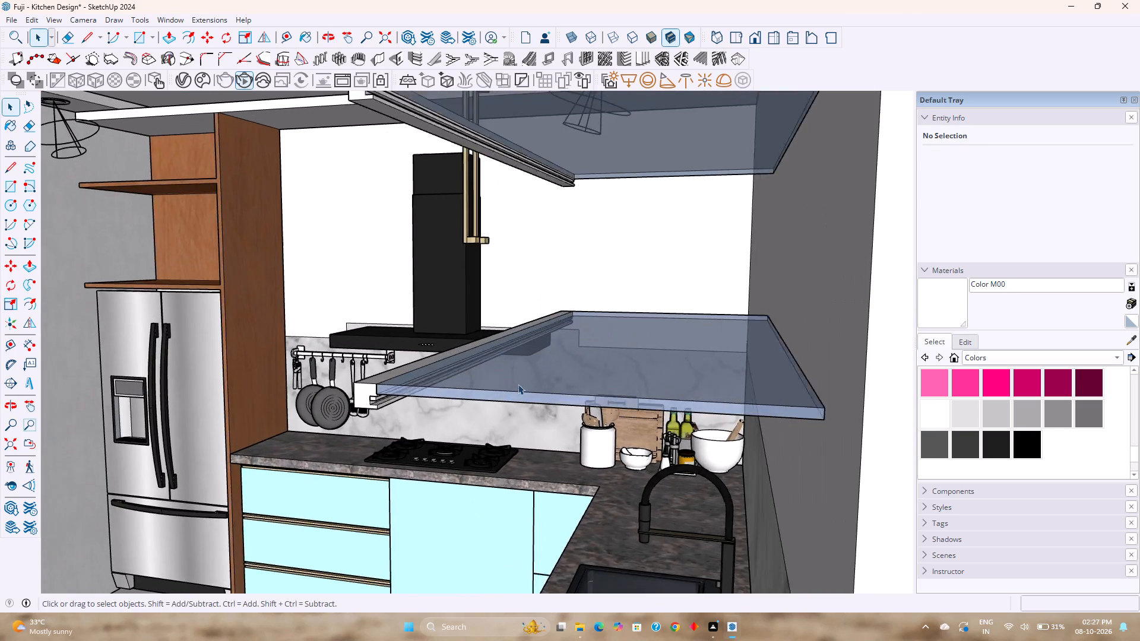
scroll(518, 384, "up", 2)
middle_click_drag(517, 387, 467, 316)
scroll(373, 337, "up", 7)
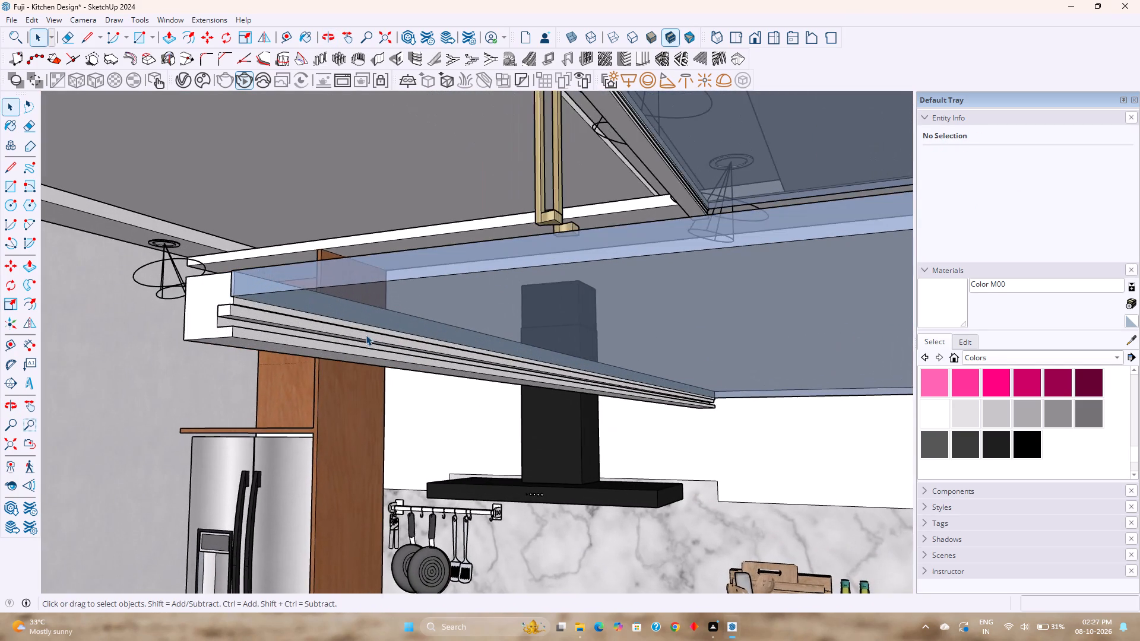
double_click(366, 335)
left_click(326, 334)
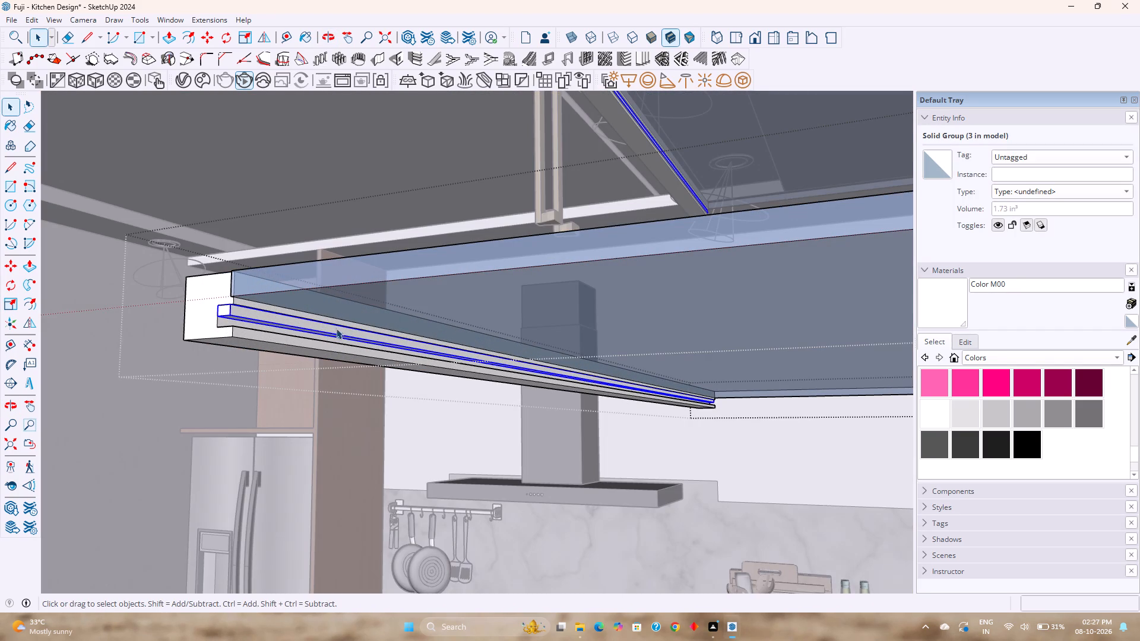
left_click(627, 84)
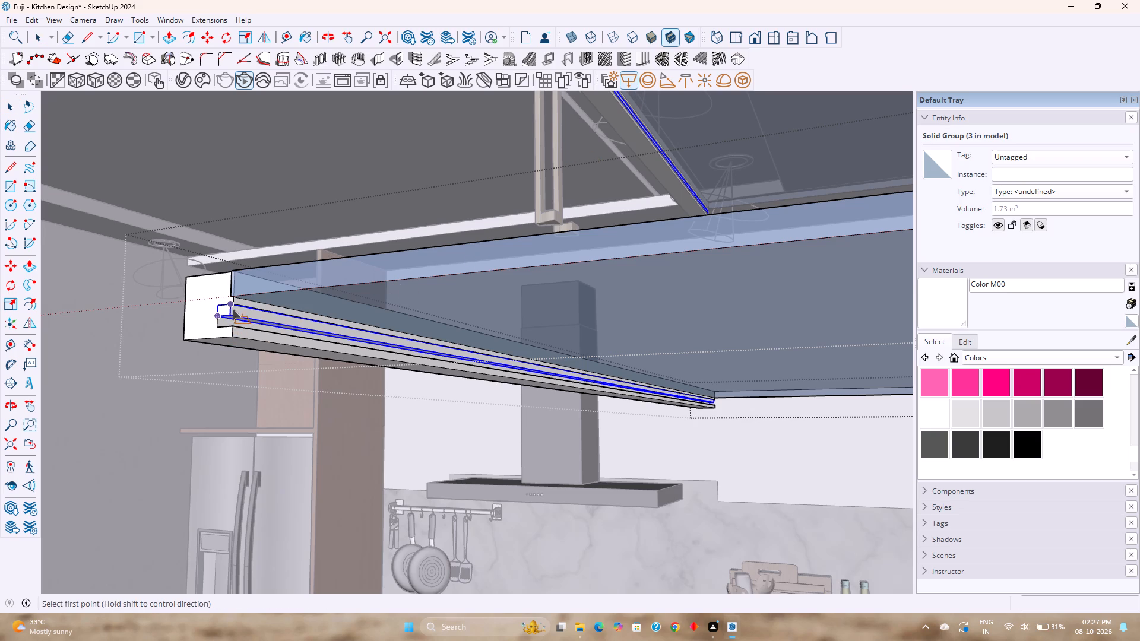
left_click(231, 308)
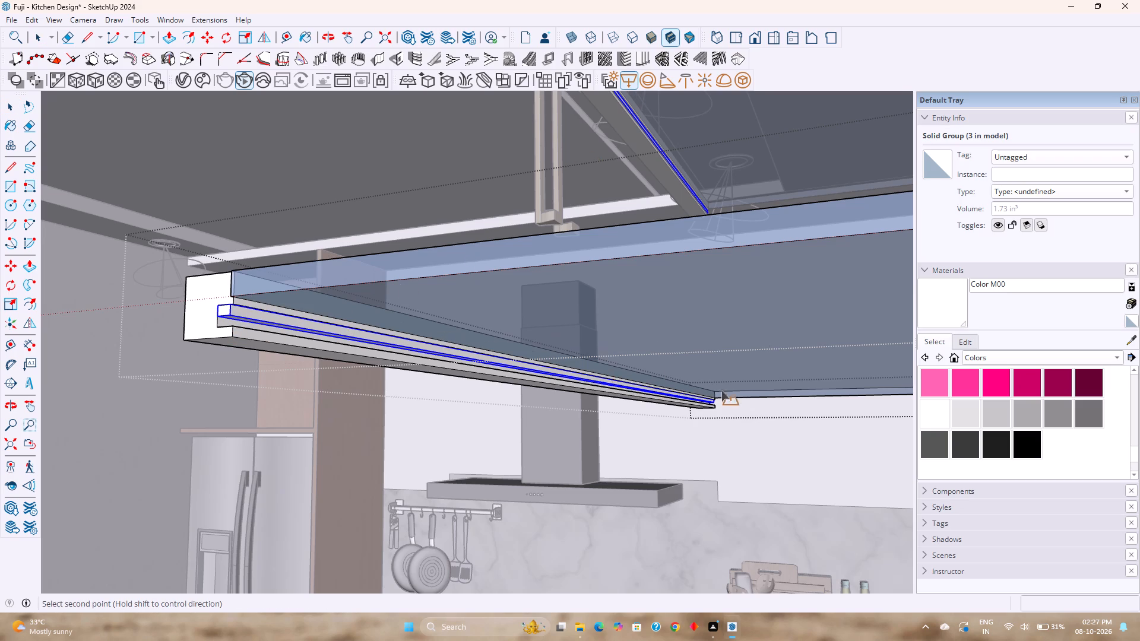
scroll(719, 402, "up", 7)
scroll(683, 403, "down", 3)
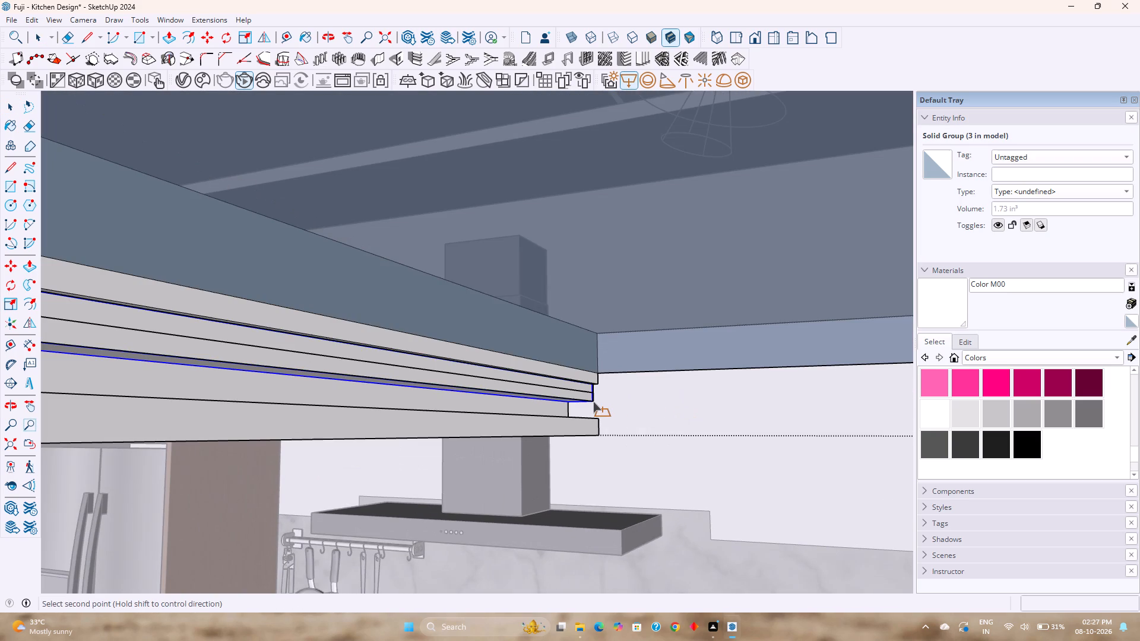
left_click(593, 402)
scroll(538, 406, "down", 4)
middle_click_drag(538, 406, 565, 395)
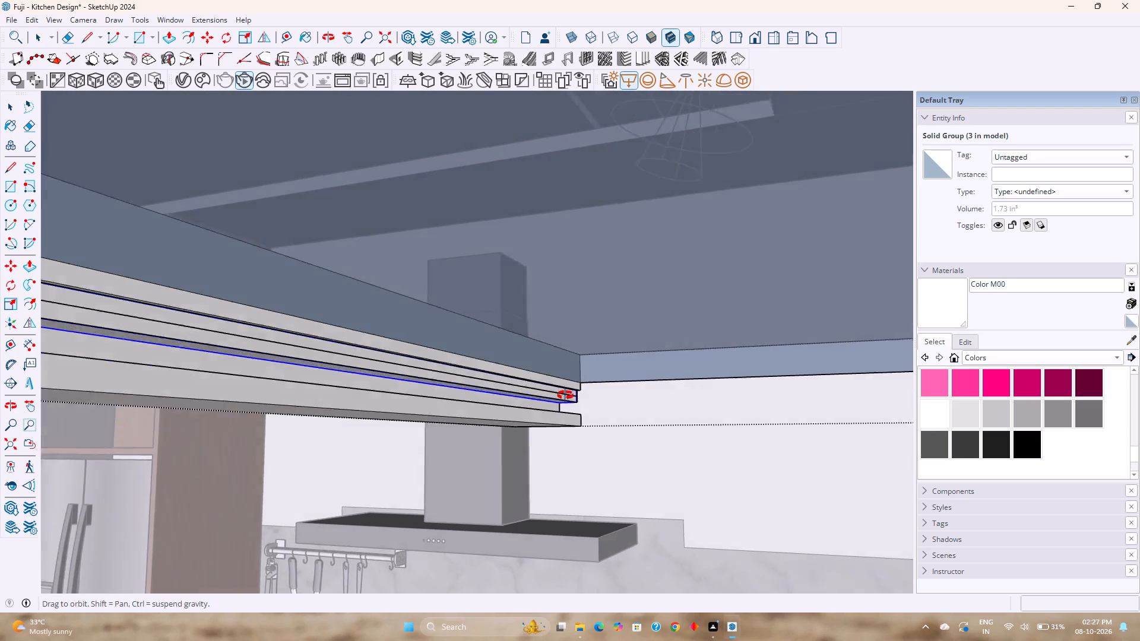
middle_click_drag(565, 395, 575, 393)
scroll(575, 393, "down", 17)
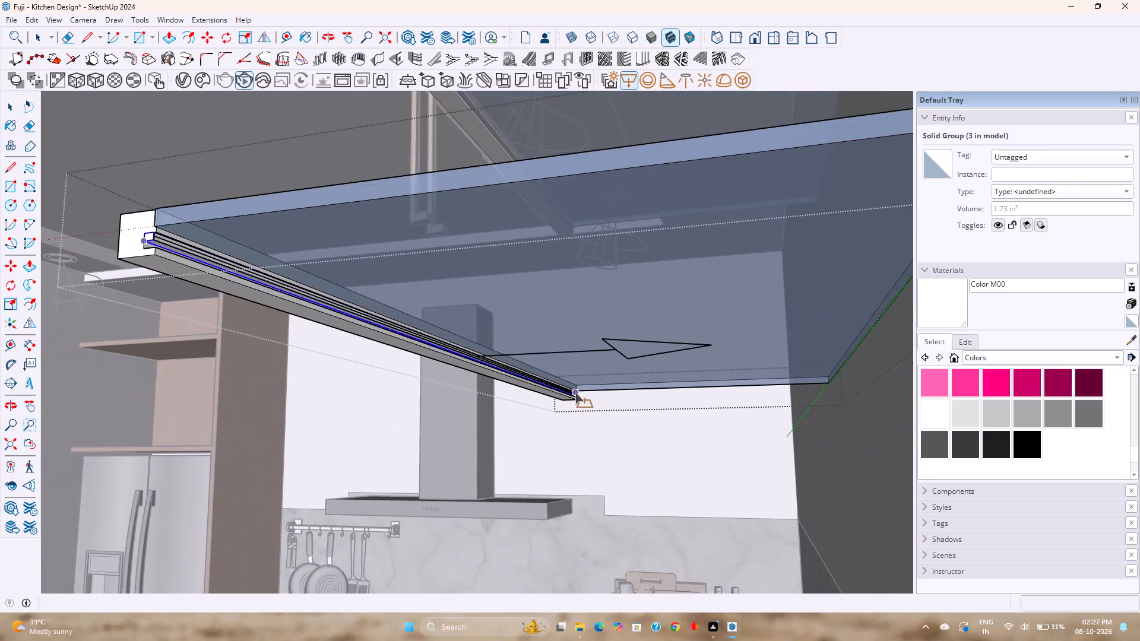
scroll(575, 393, "down", 2)
key("Escape")
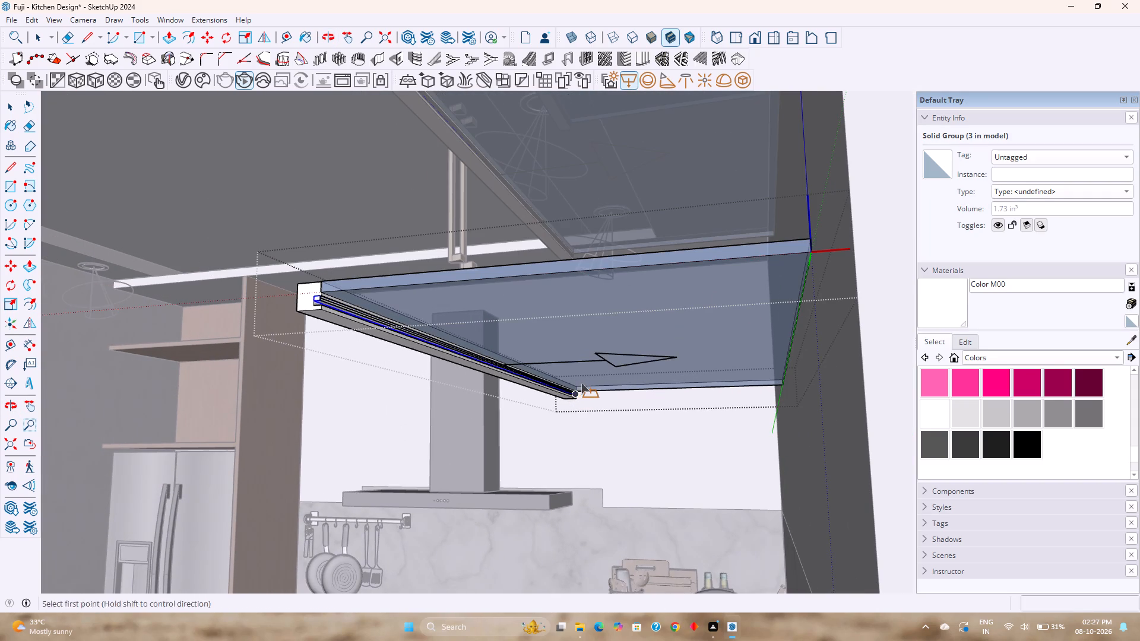
key("space")
Rotate the rectangle light about 11 degrees downward around its corner at the strip's end, in the plane perpendicular to the green axis.
scroll(449, 354, "up", 2)
left_click(581, 363)
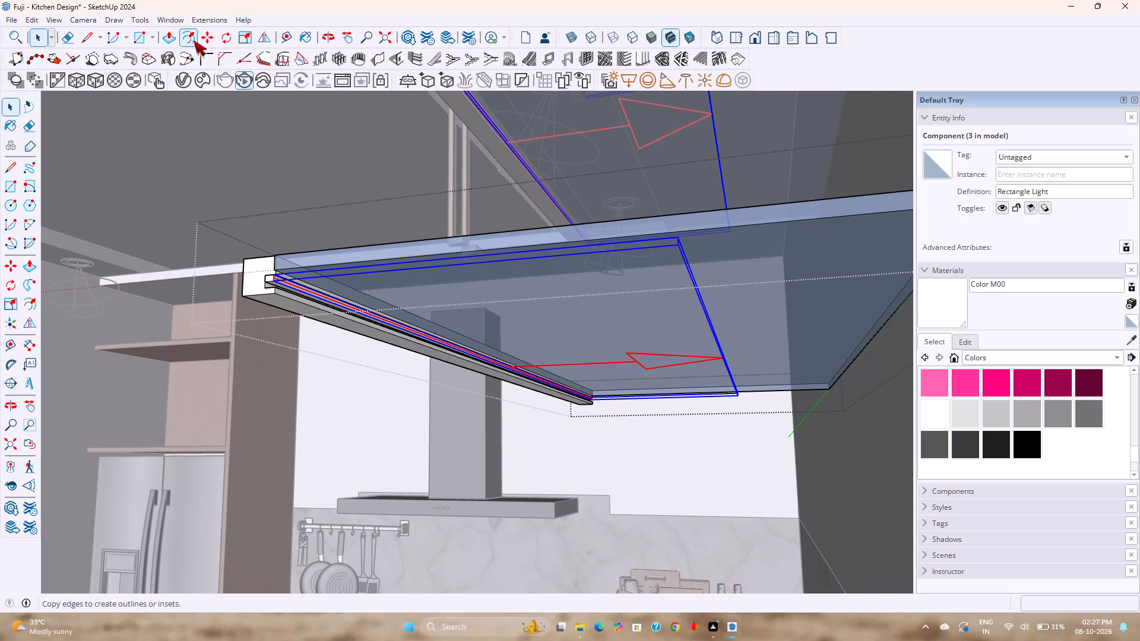
left_click(221, 36)
scroll(257, 275, "up", 2)
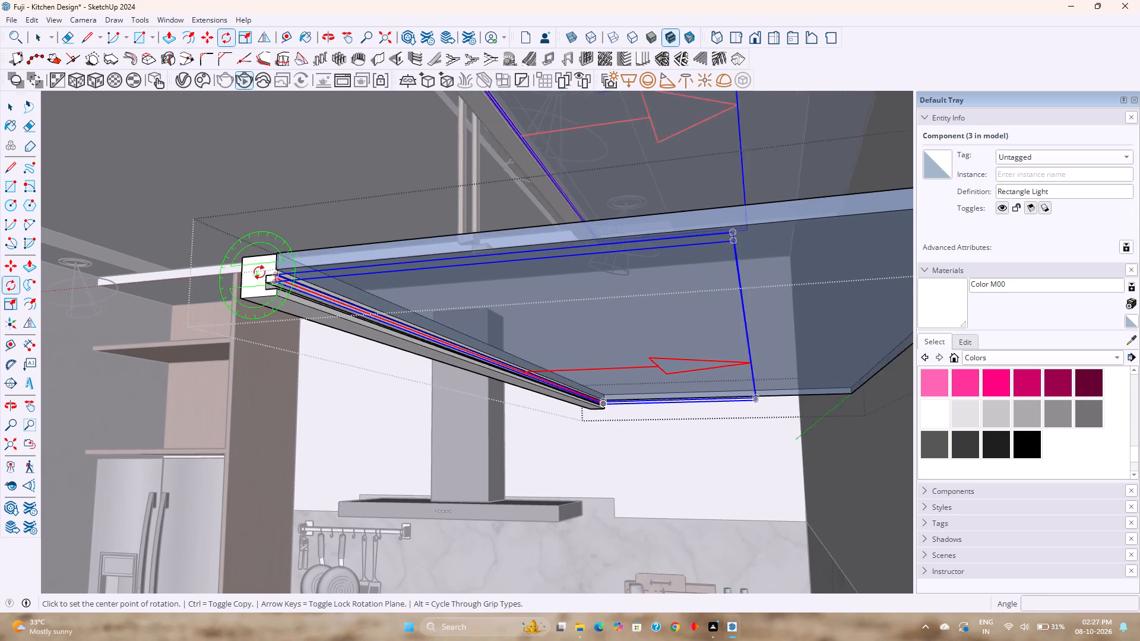
scroll(259, 272, "up", 6)
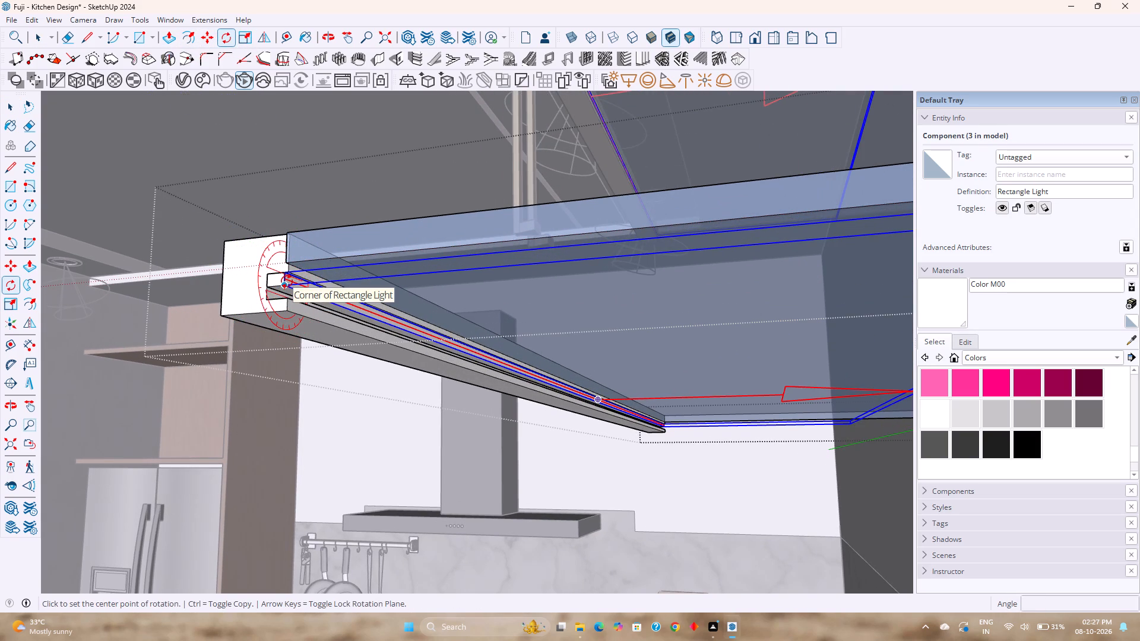
key("Left")
left_click(287, 282)
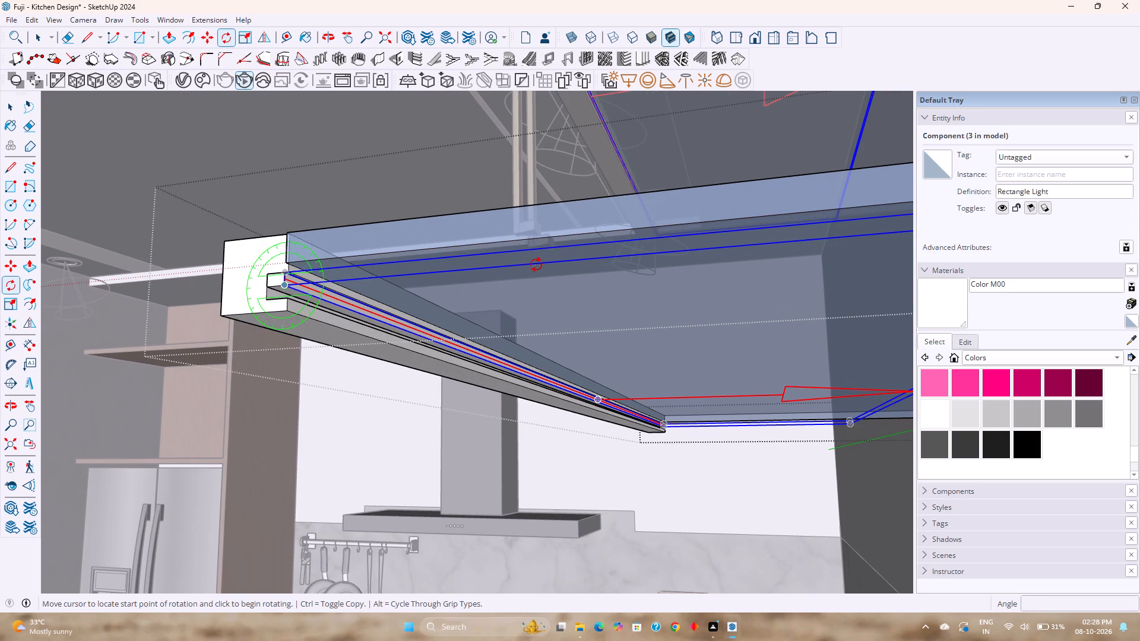
scroll(553, 265, "down", 5)
scroll(639, 271, "down", 10)
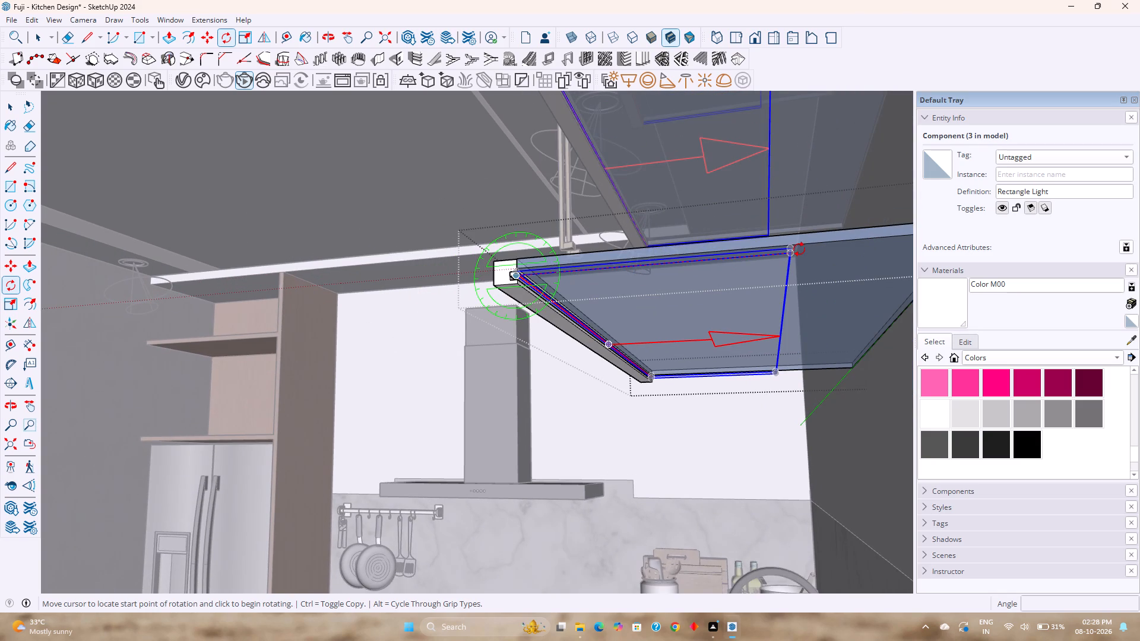
left_click(793, 253)
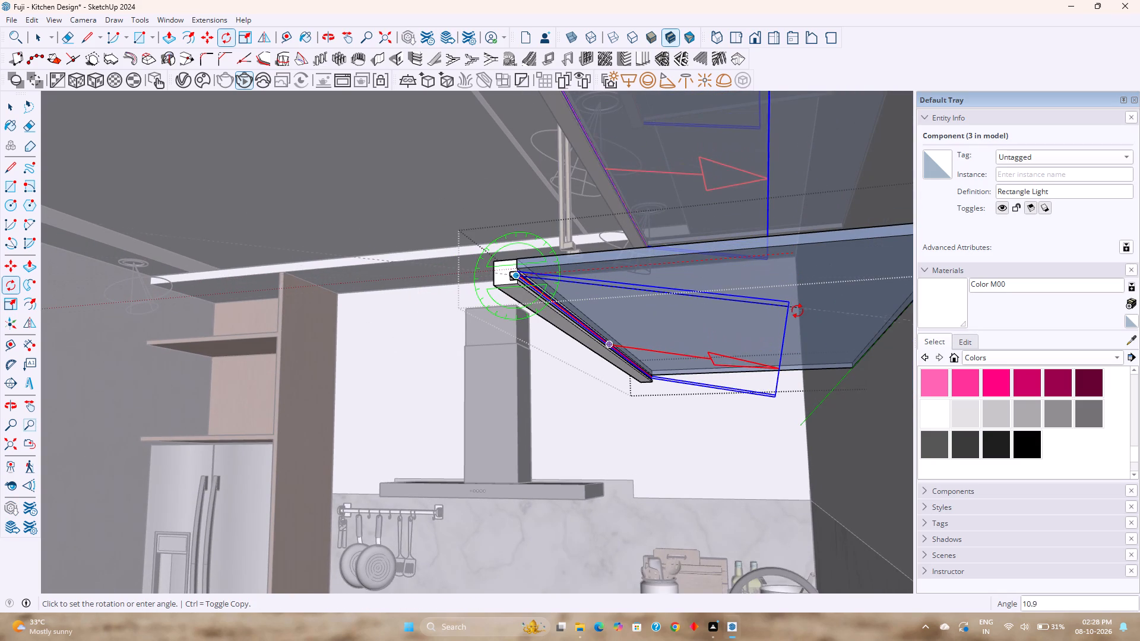
left_click(797, 311)
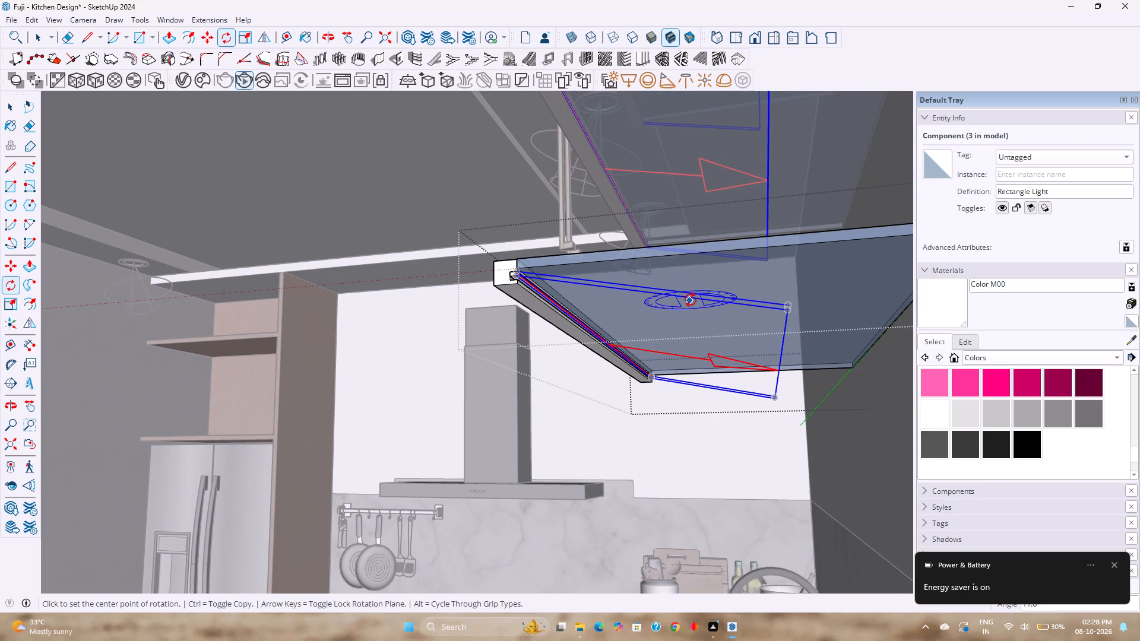
key("space")
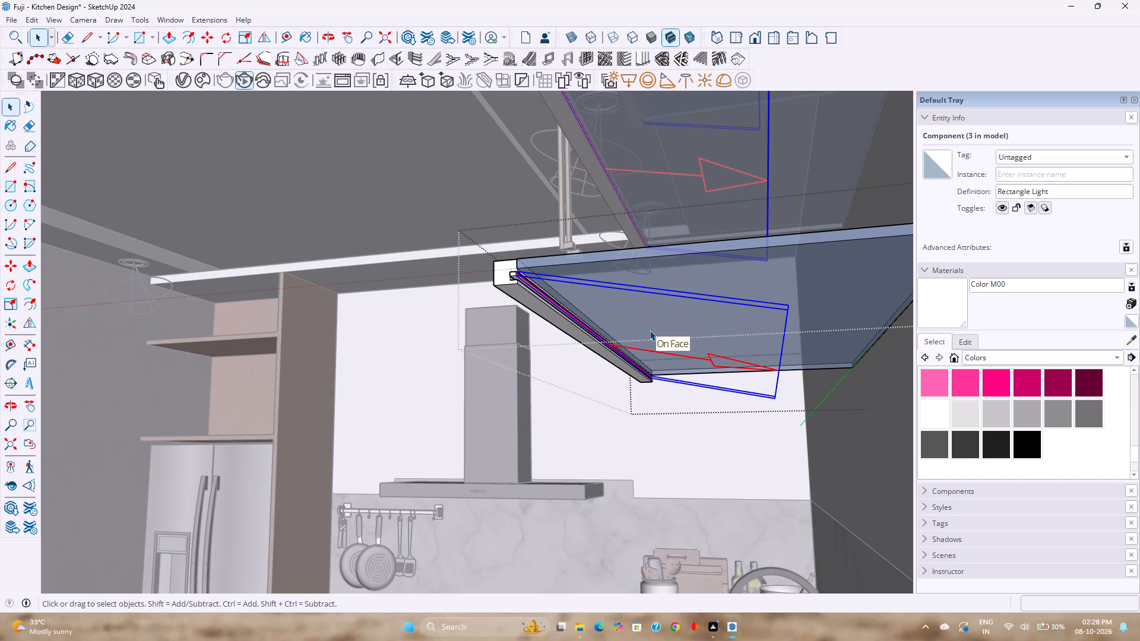
key("Escape")
Leave the shelf group and unhide all hidden objects at model level to bring back the wall cabinet group.
scroll(650, 331, "down", 2)
middle_click_drag(655, 325, 679, 367)
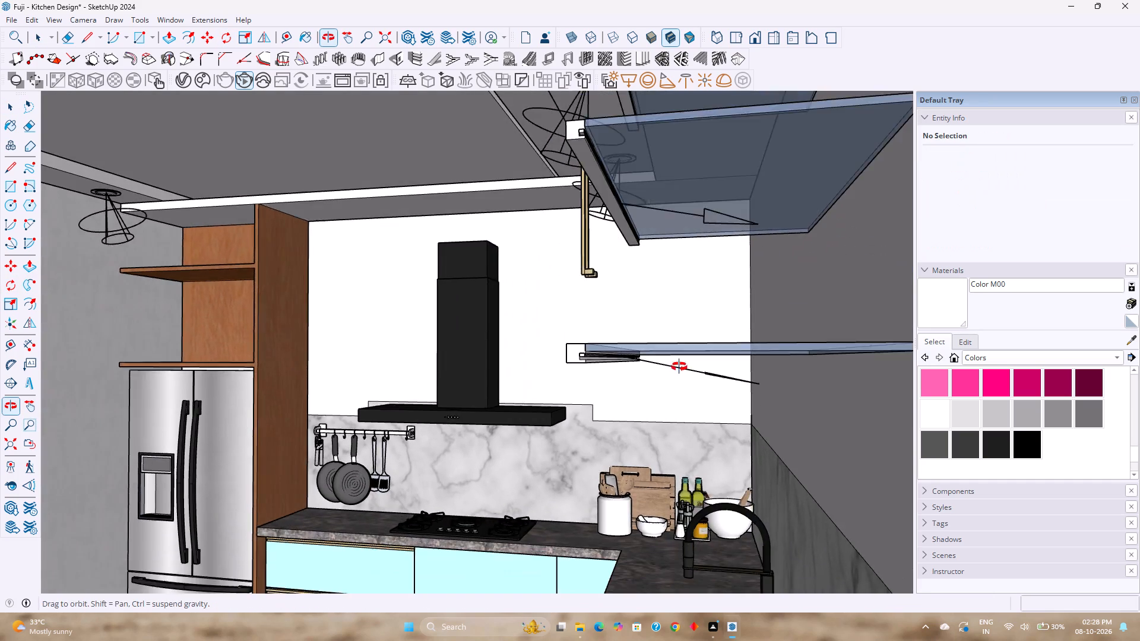
middle_click_drag(679, 367, 679, 365)
scroll(679, 363, "down", 1)
double_click(633, 243)
key("Escape")
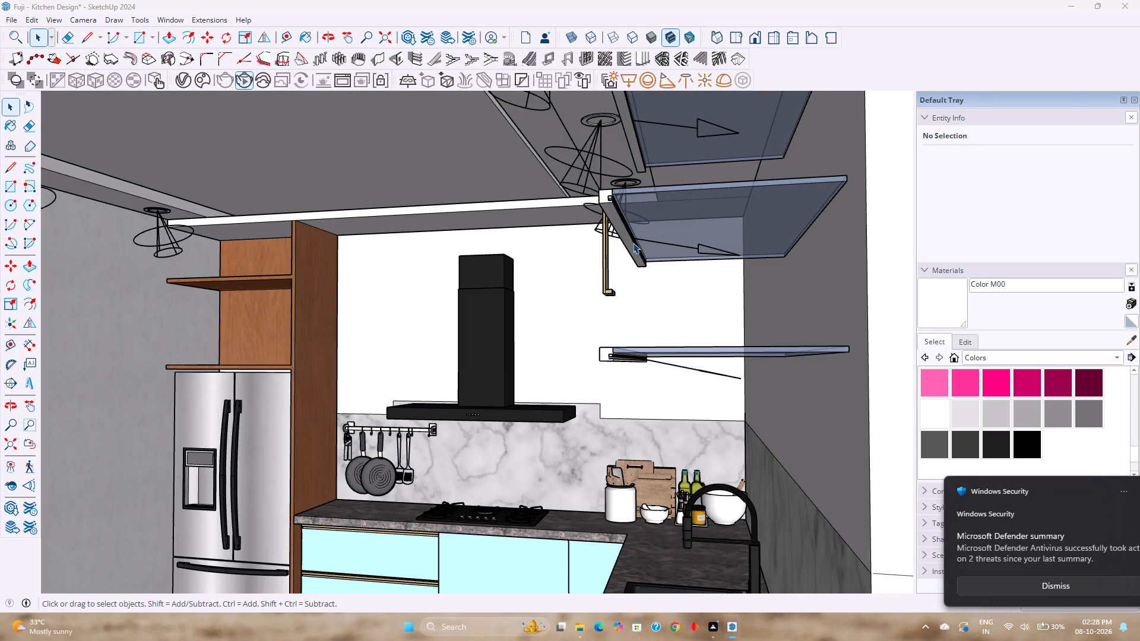
middle_click_drag(493, 281, 576, 307)
scroll(540, 300, "down", 1)
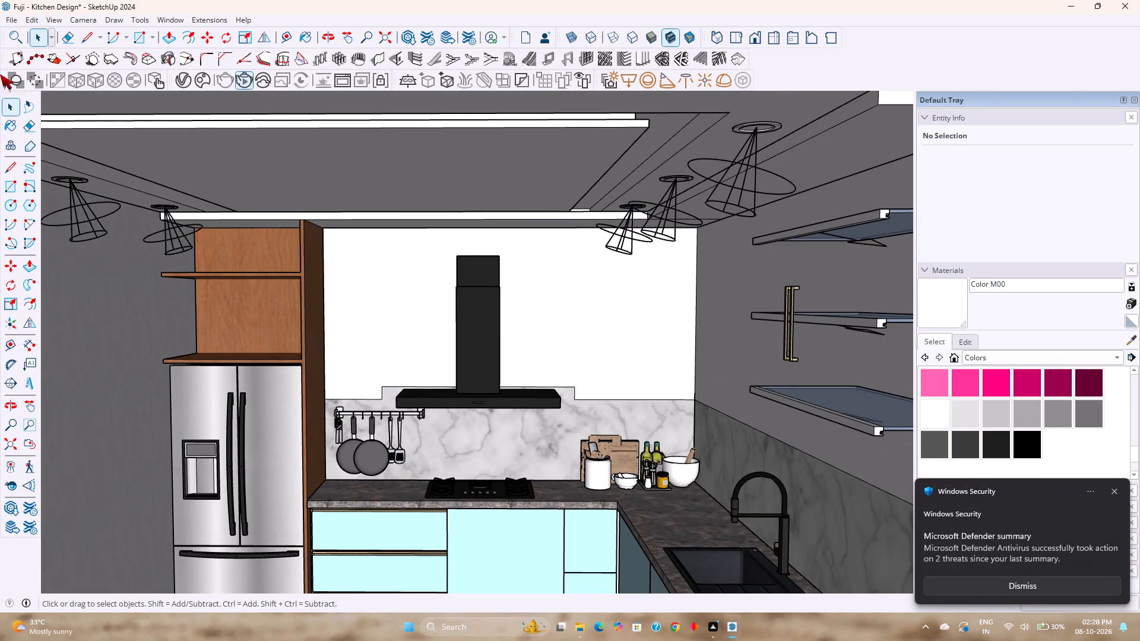
left_click(35, 20)
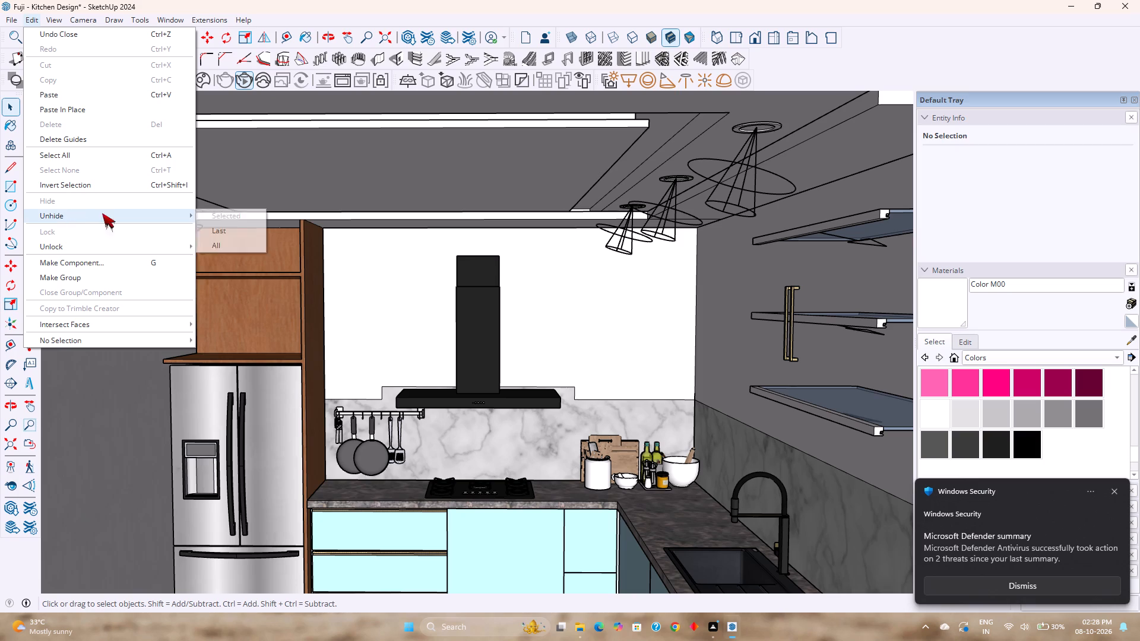
left_click(235, 242)
key("Escape")
scroll(484, 302, "down", 2)
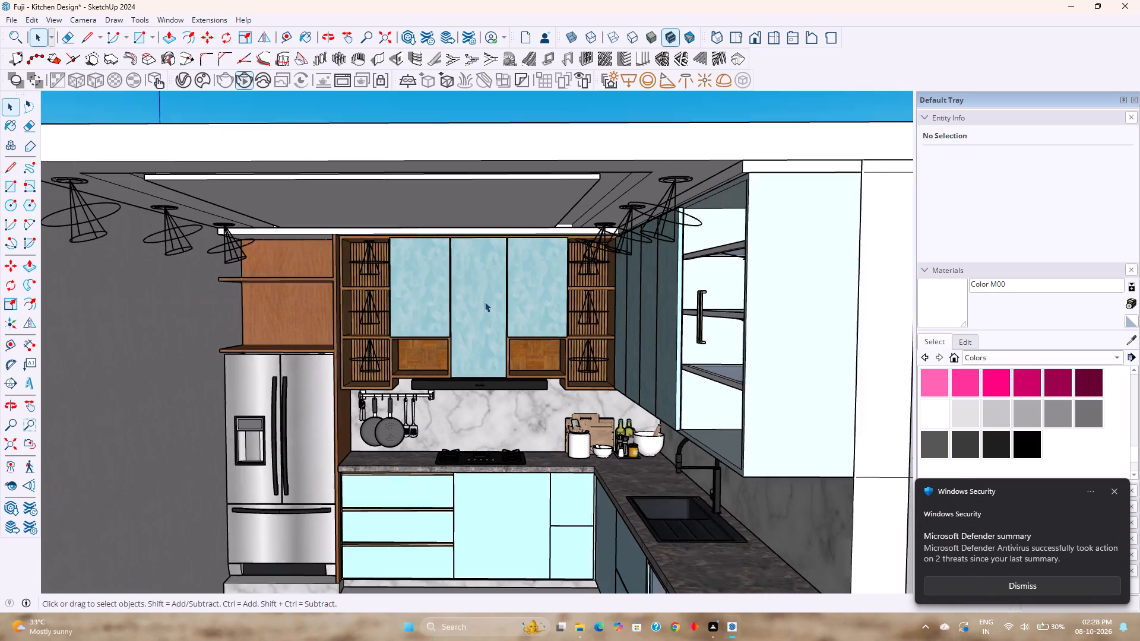
Open the wall cabinet group, unhide all its hidden glass door frames, and close the group.
scroll(484, 302, "down", 1)
middle_click_drag(496, 312, 565, 324)
double_click(814, 272)
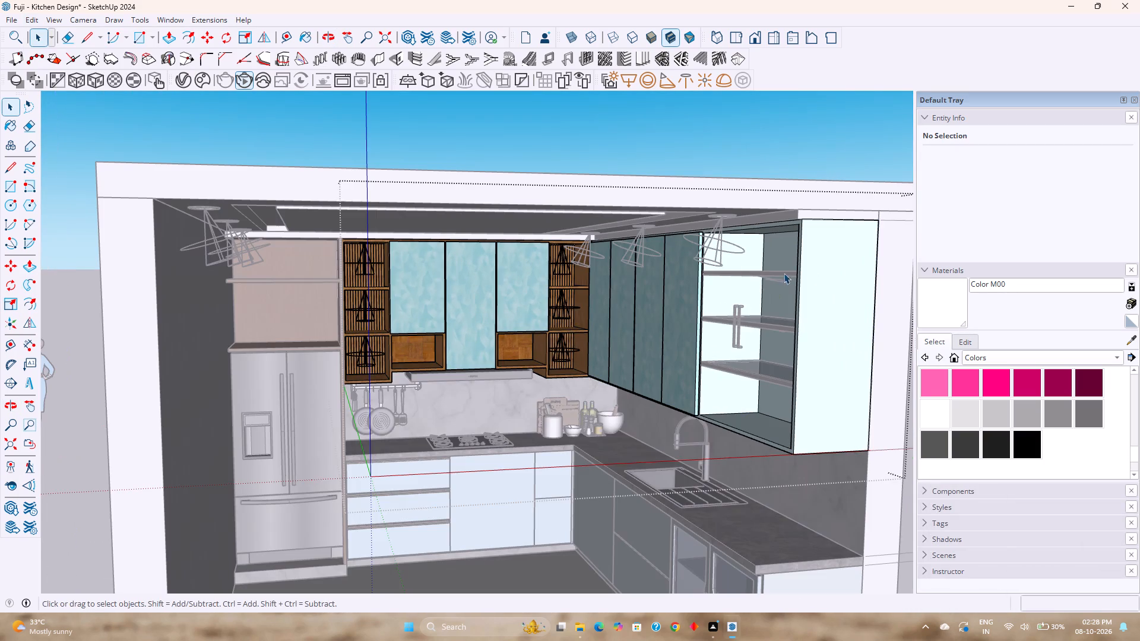
left_click(33, 17)
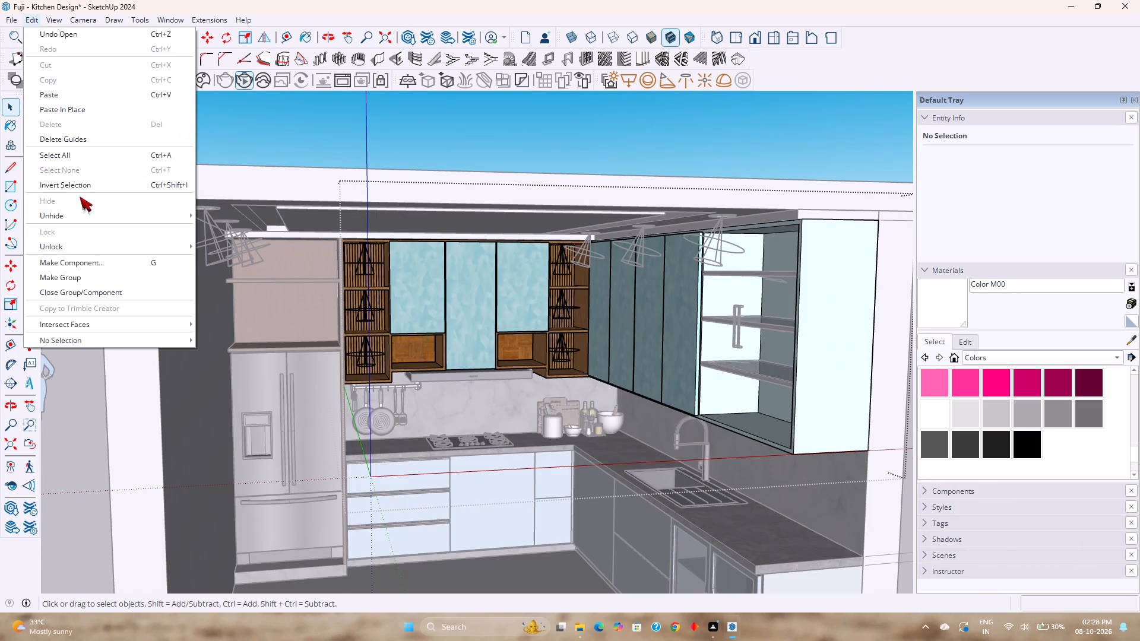
left_click(217, 243)
key("Escape")
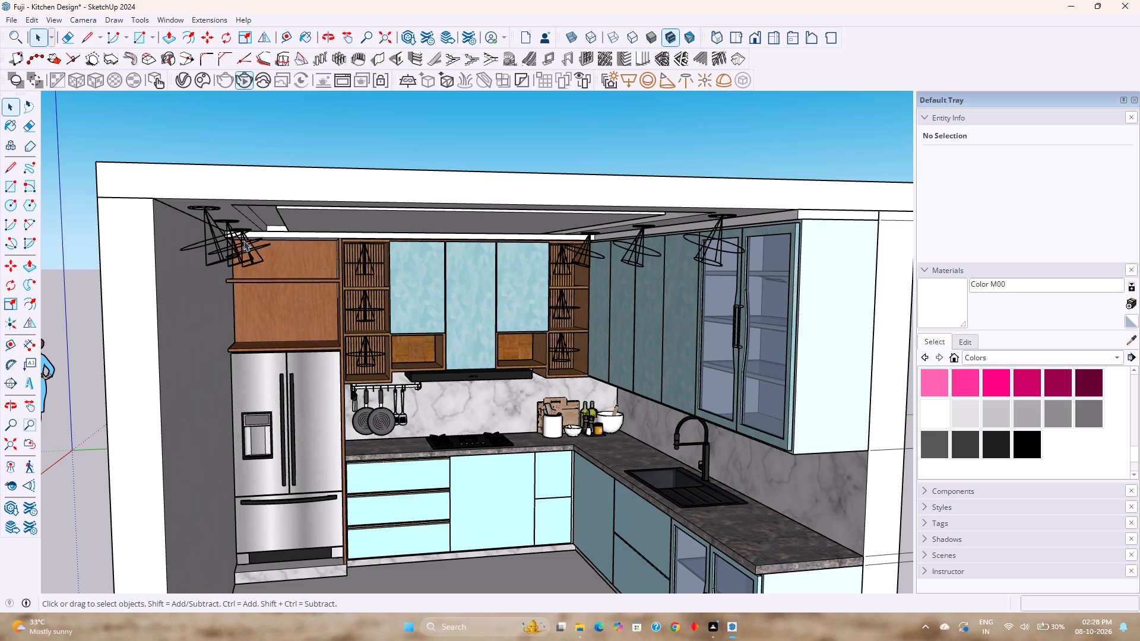
scroll(319, 315, "down", 5)
key("Escape")
left_click(750, 401)
left_click(787, 386)
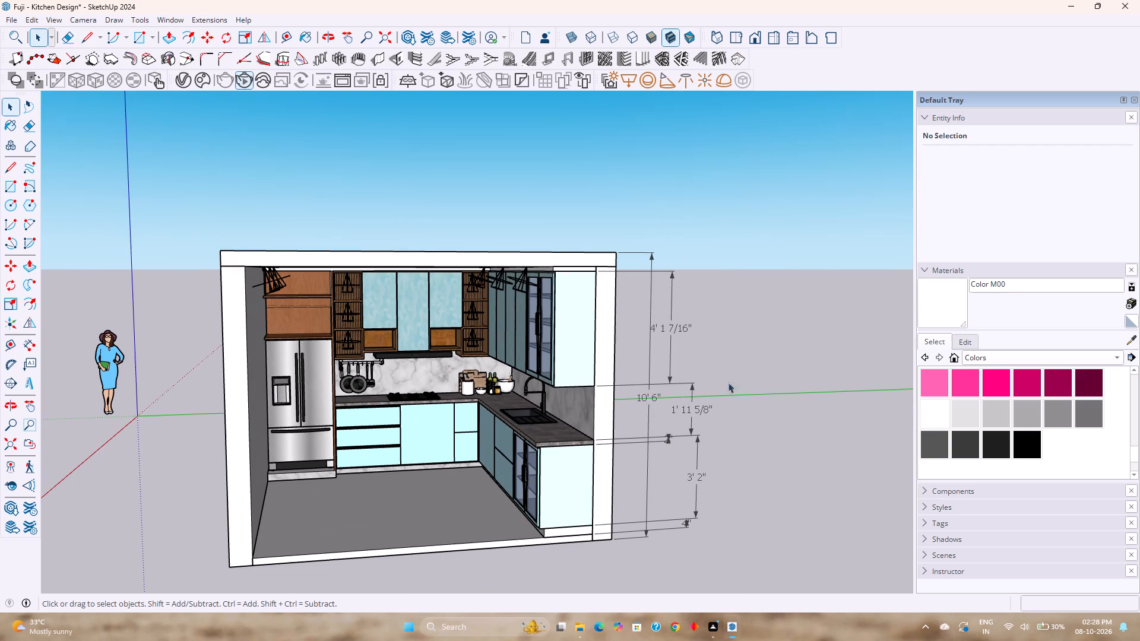
Start an interactive V-Ray render of the kitchen, framed closer on the cabinets and the glass-door wall unit.
scroll(579, 382, "up", 5)
middle_click_drag(520, 363, 594, 374)
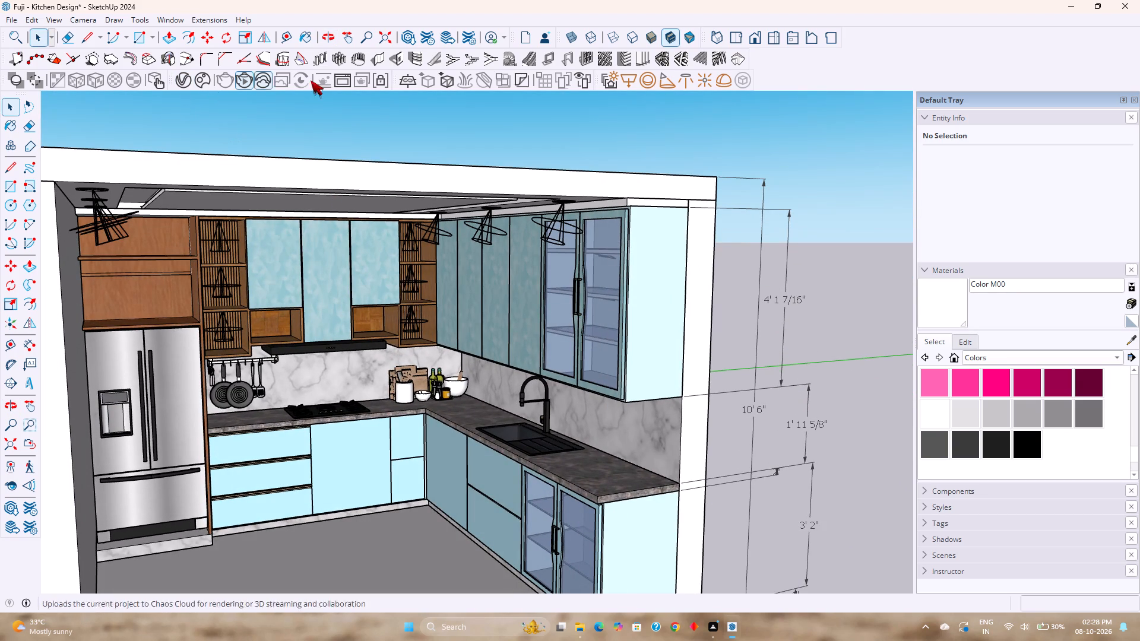
left_click(233, 85)
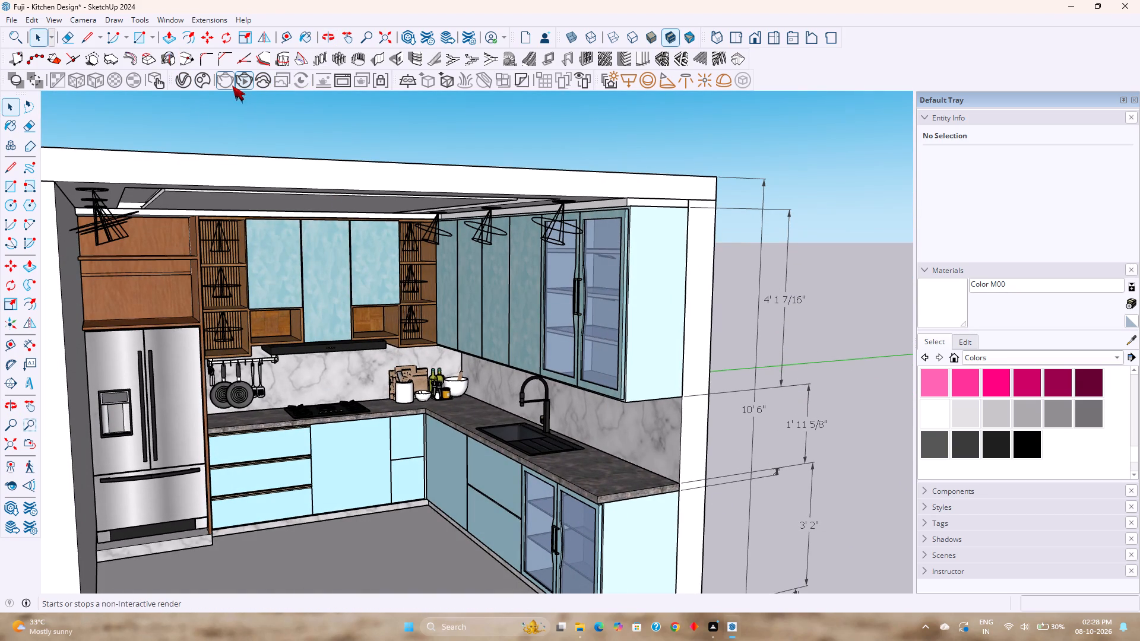
left_click(244, 81)
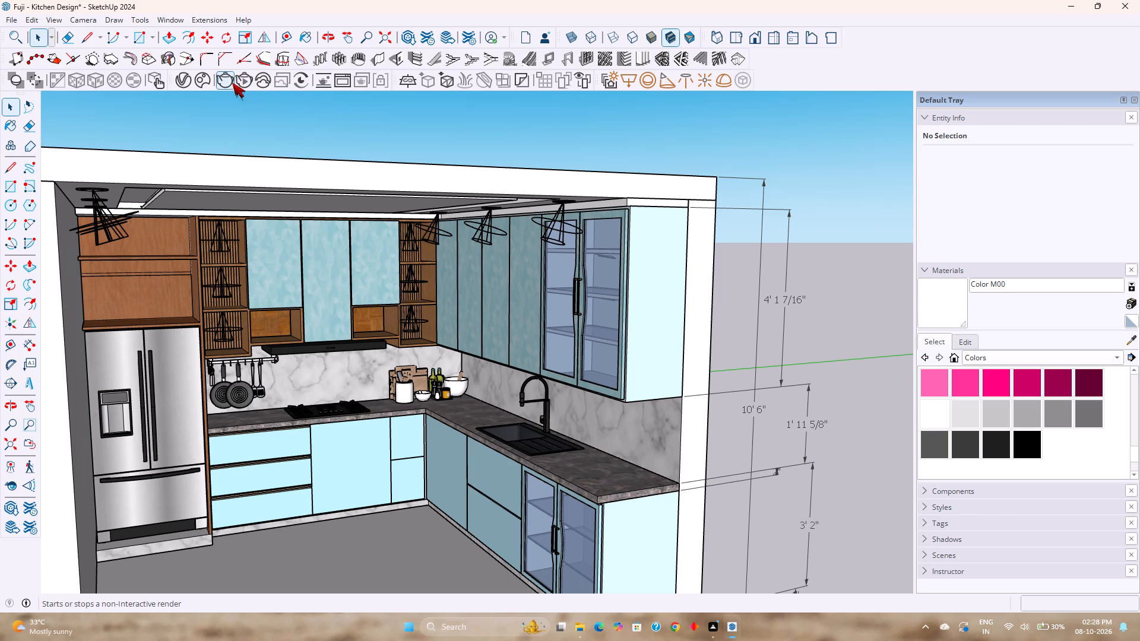
left_click(245, 82)
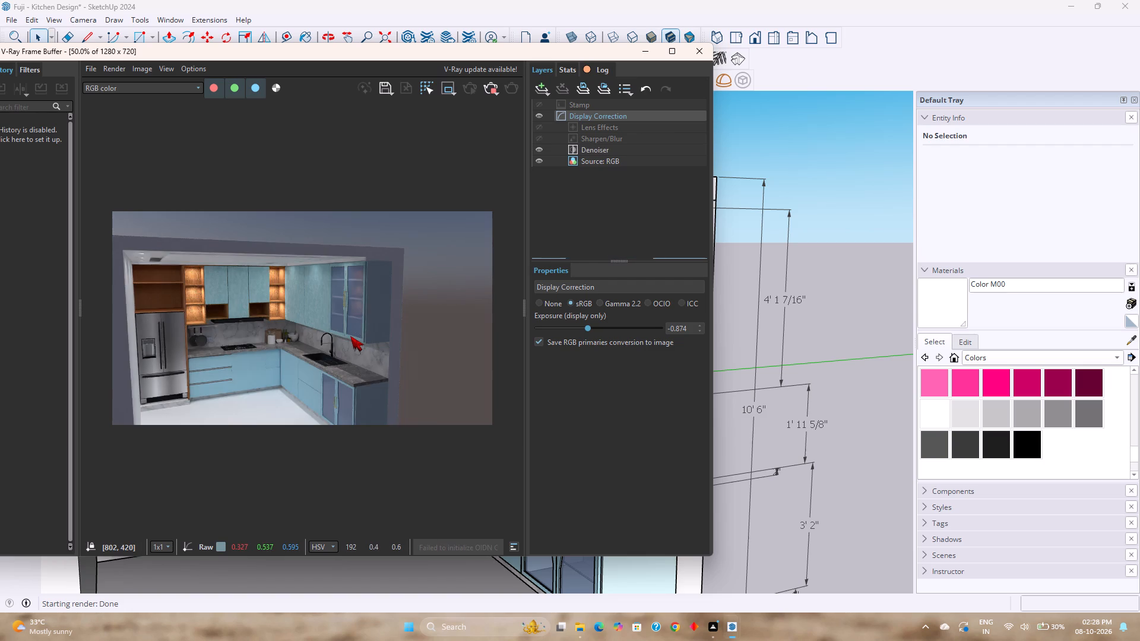
scroll(350, 336, "up", 4)
scroll(350, 336, "down", 4)
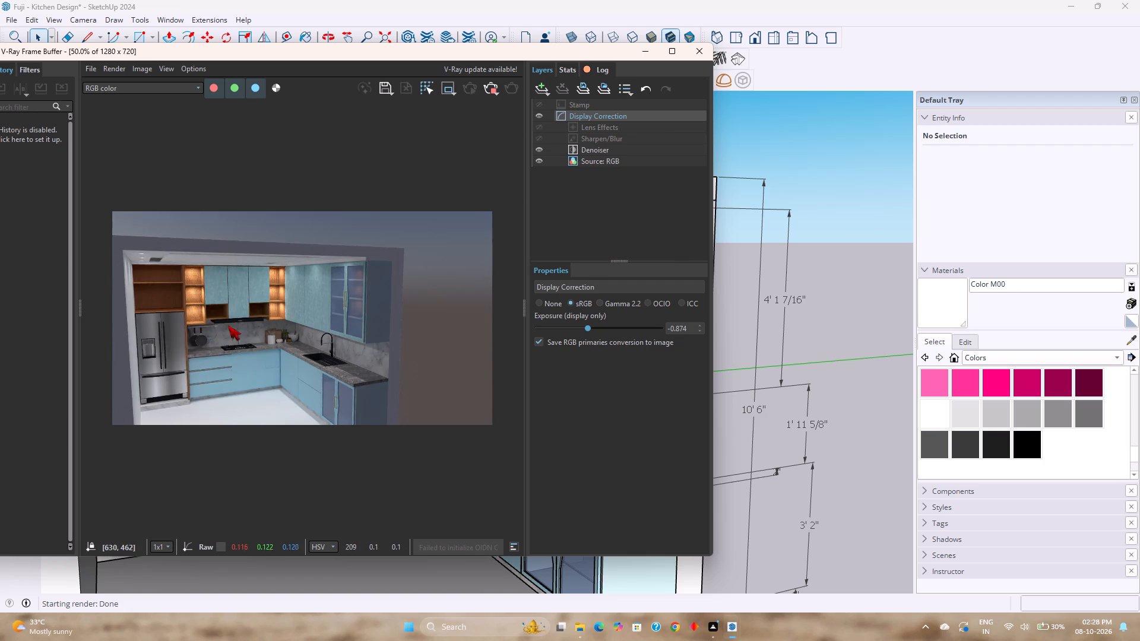
left_click_drag(274, 51, 277, 61)
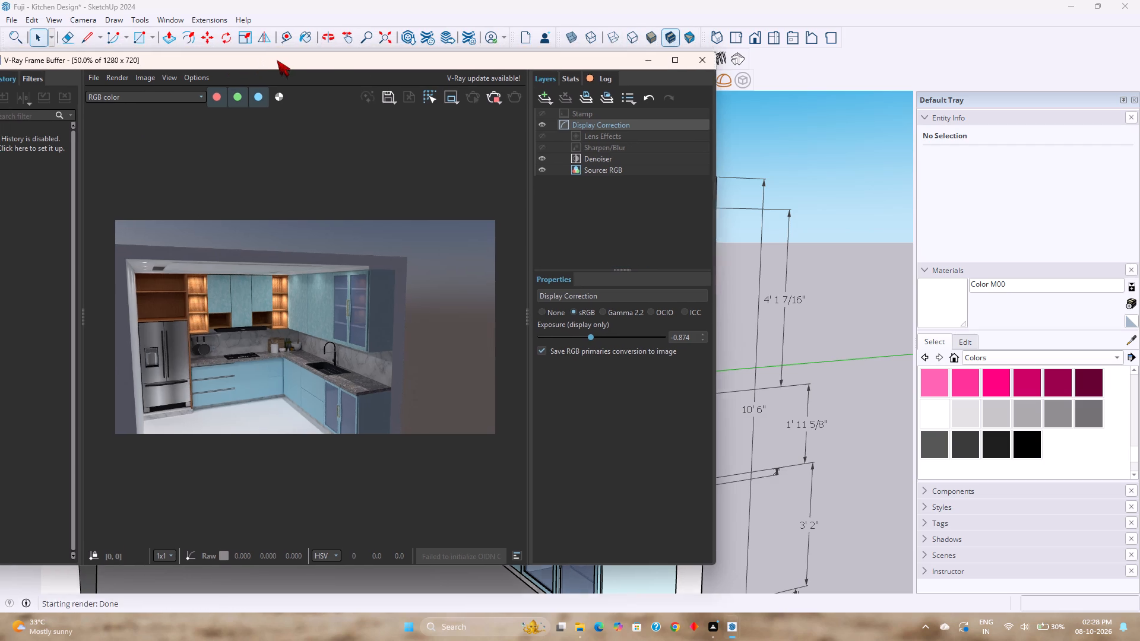
left_click_drag(277, 61, 329, 119)
Set the Rectangle Light's units to Radiant power (W) and its intensity to 100 in the V-Ray Asset Editor.
left_click(181, 79)
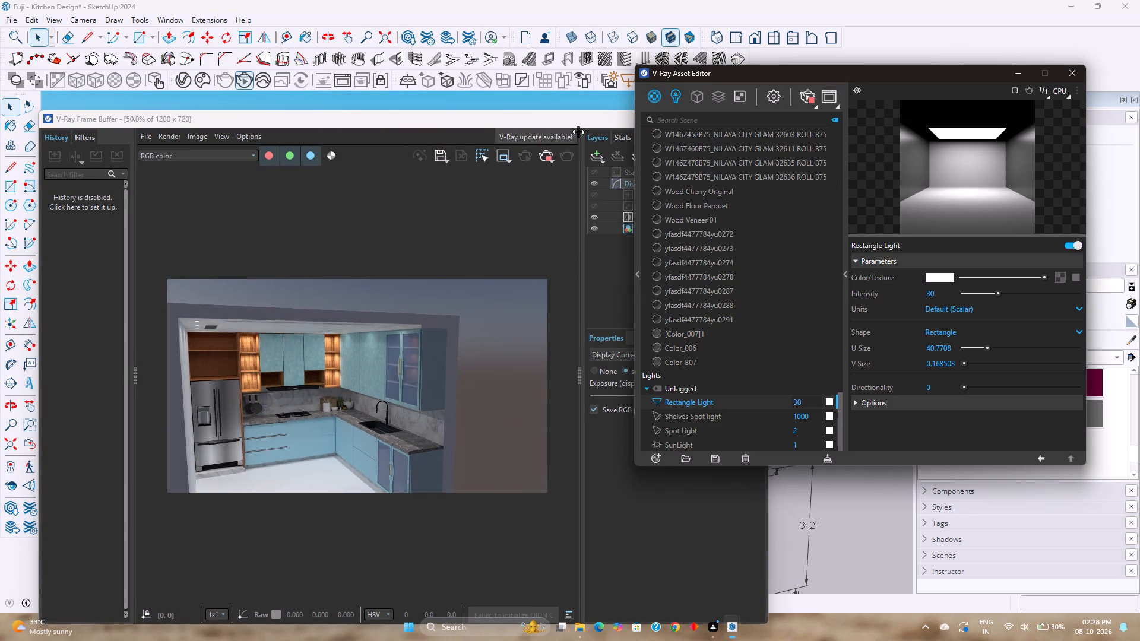
left_click(975, 306)
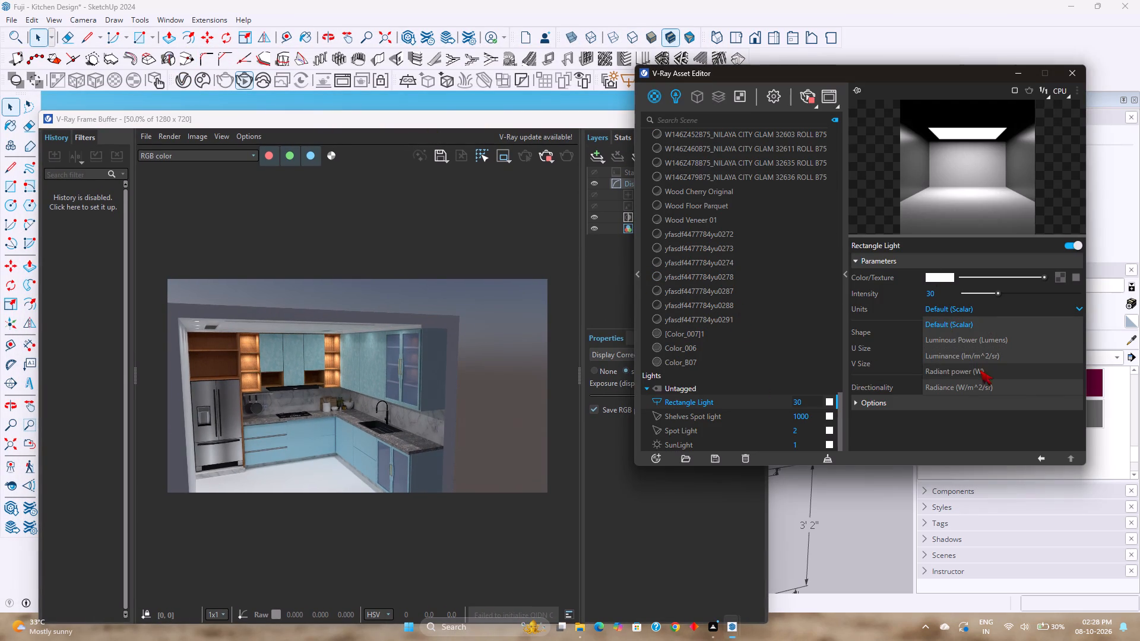
left_click(978, 386)
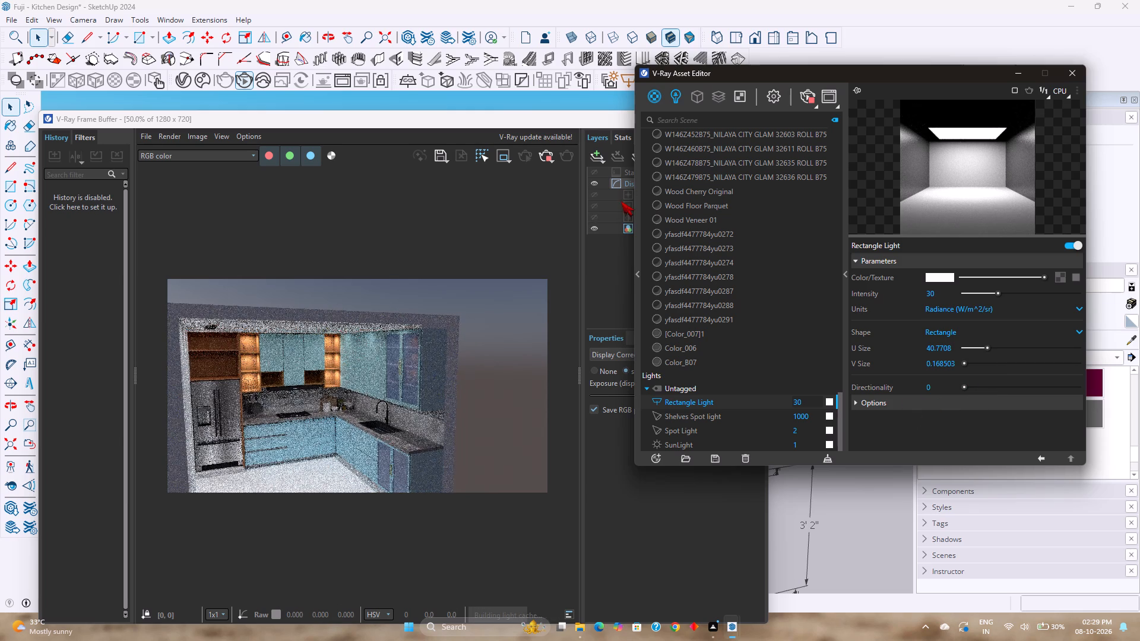
left_click_drag(574, 122, 533, 53)
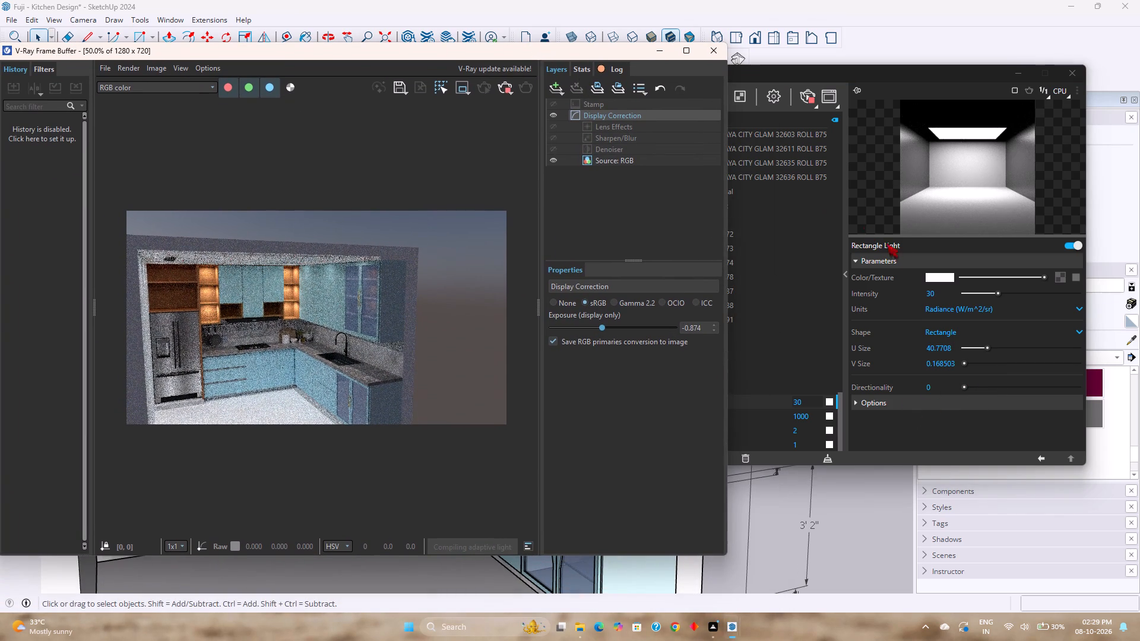
left_click(976, 310)
left_click(975, 372)
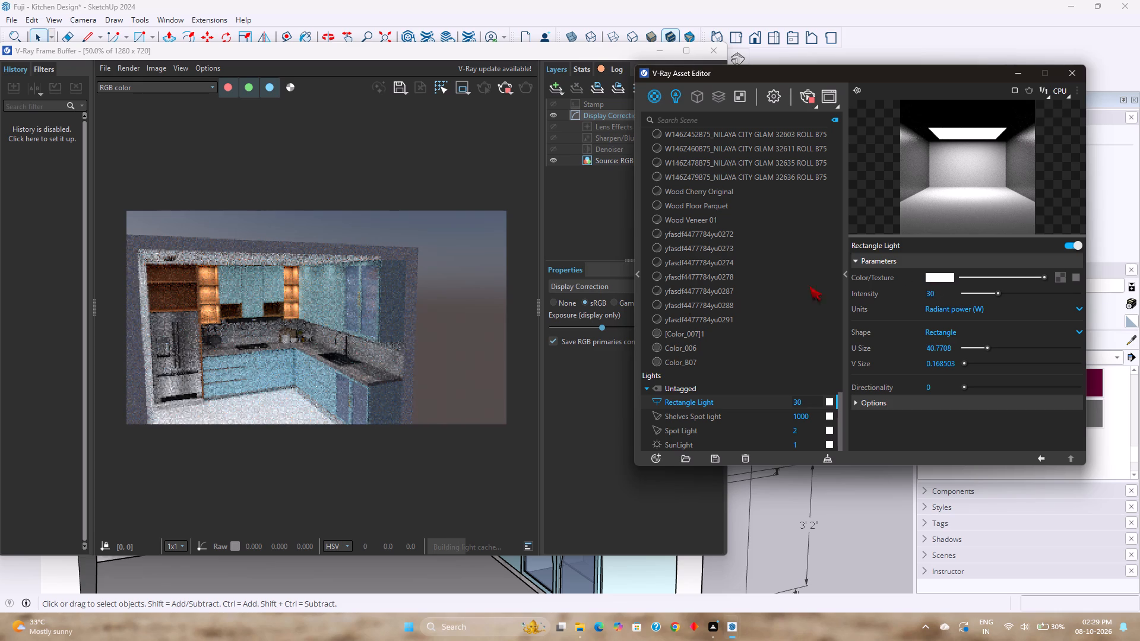
left_click_drag(996, 294, 1060, 298)
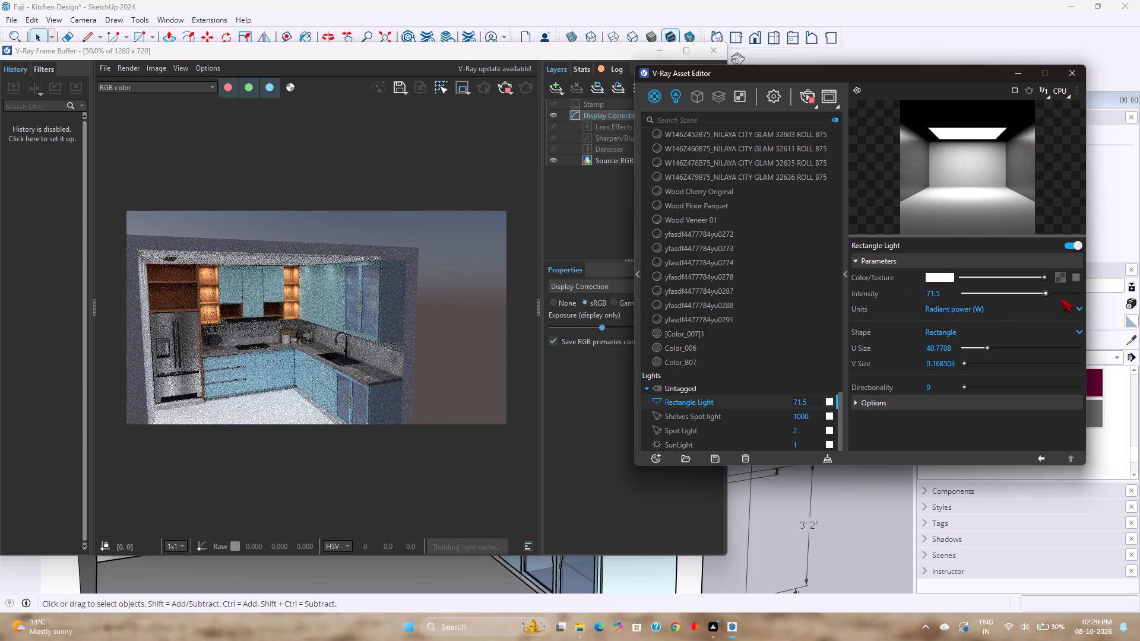
left_click_drag(1060, 298, 1079, 297)
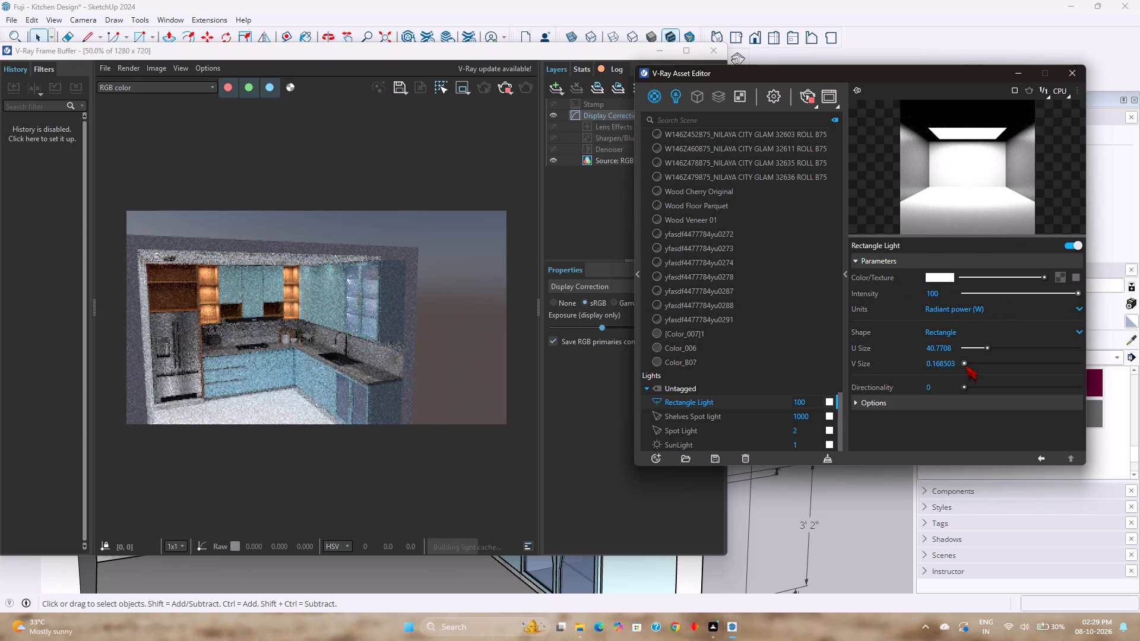
Give the Rectangle Light a warm cream colour of about R 0.984, G 0.933, B 0.844.
left_click(946, 278)
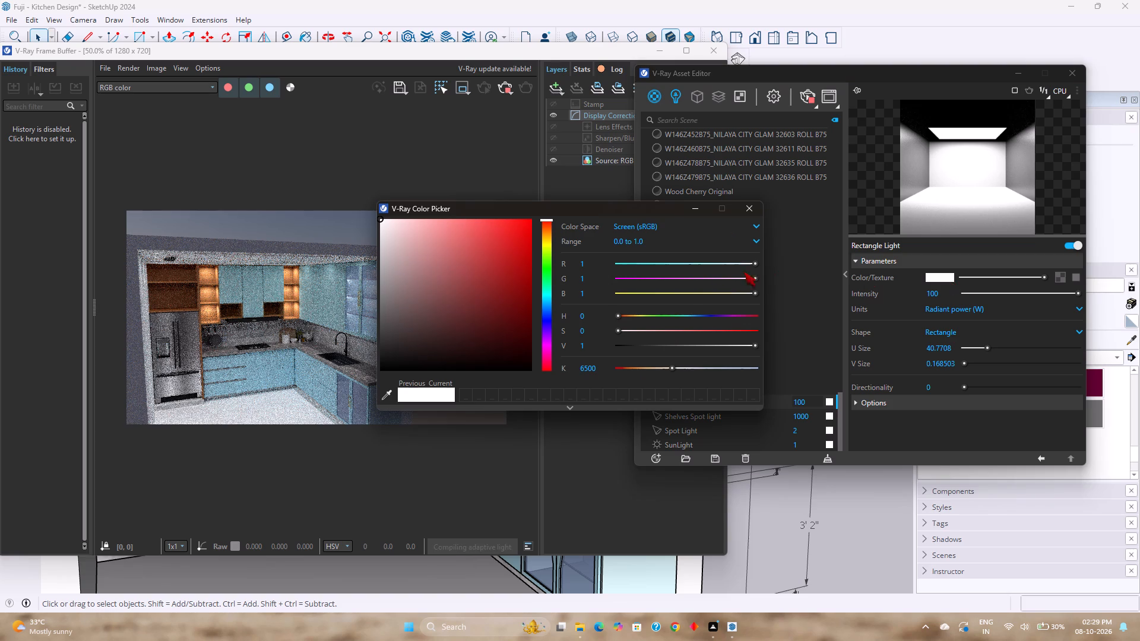
left_click_drag(546, 220, 547, 230)
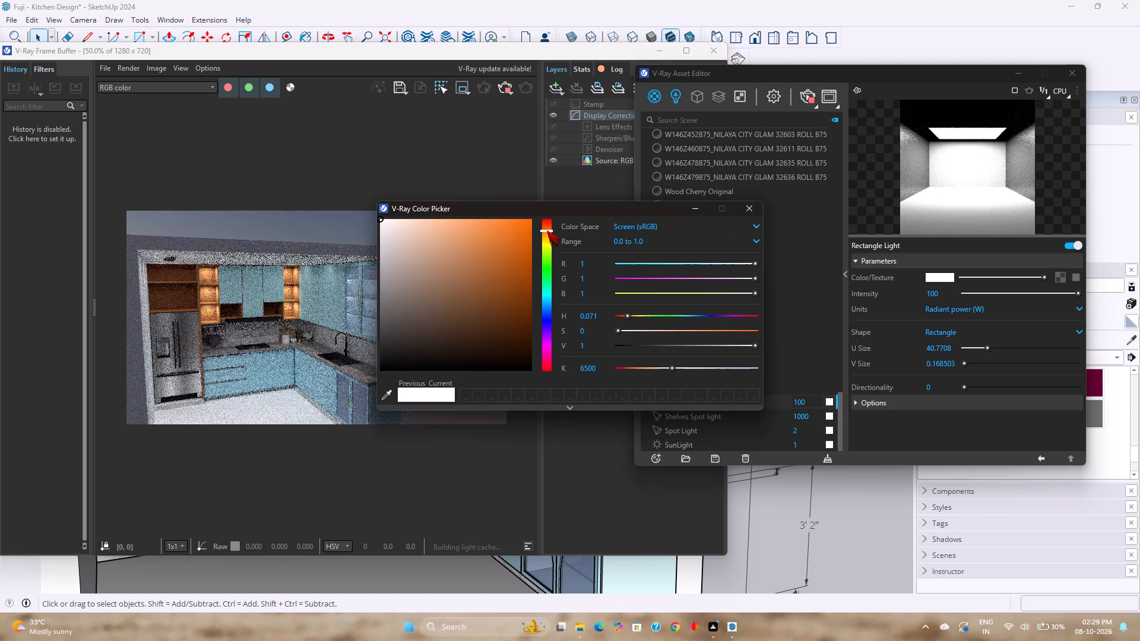
left_click_drag(547, 230, 547, 235)
left_click_drag(381, 226, 386, 226)
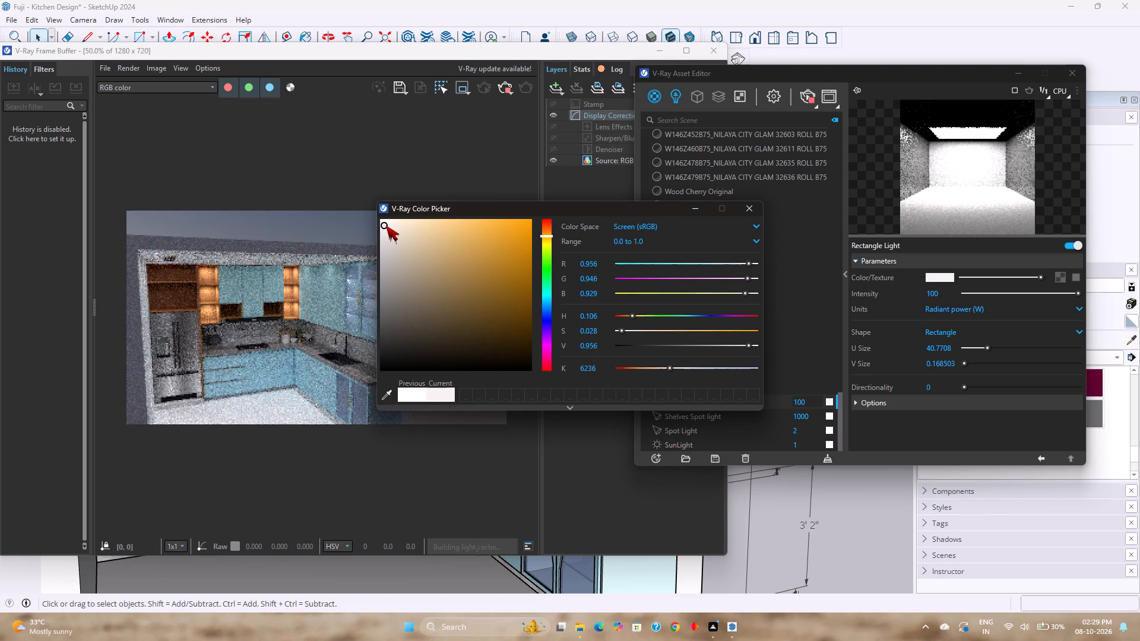
left_click_drag(386, 226, 403, 221)
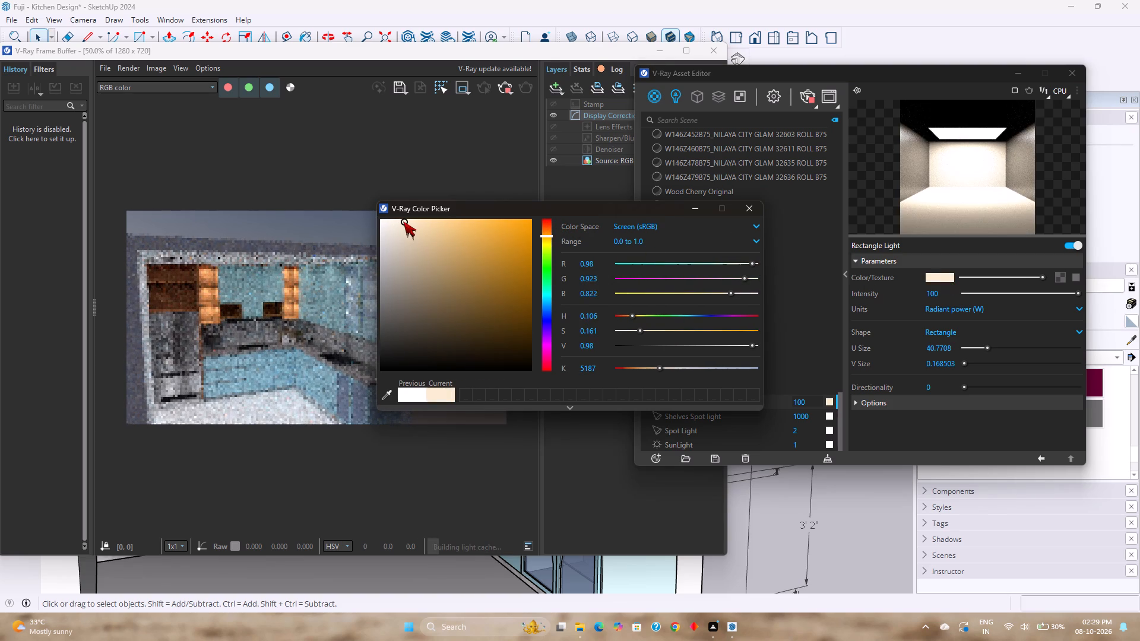
left_click_drag(403, 221, 401, 221)
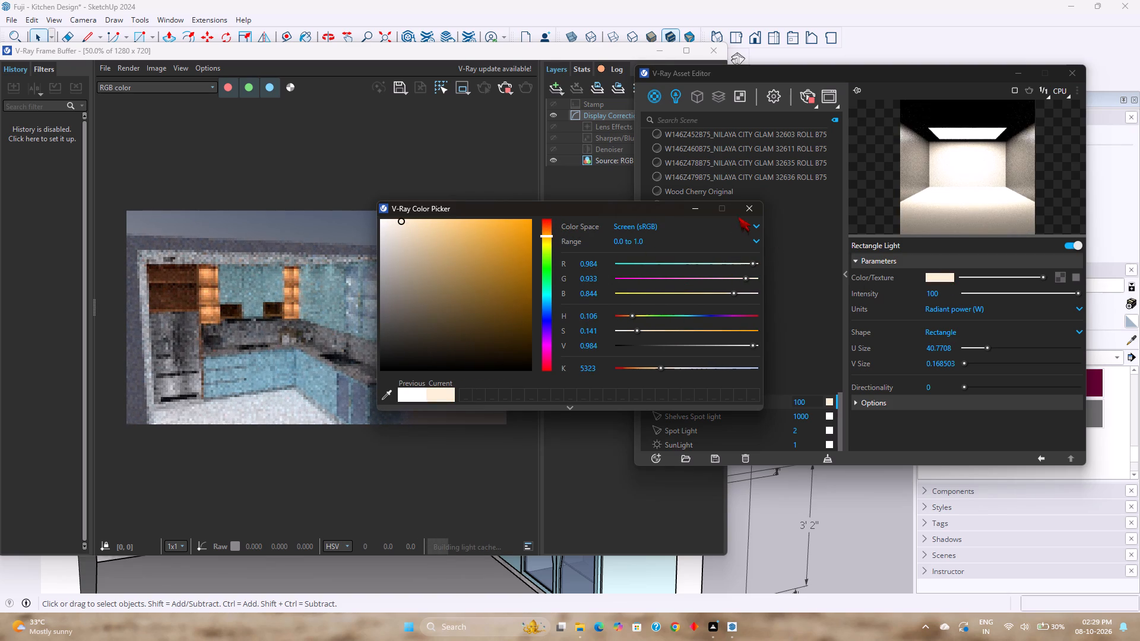
left_click(743, 210)
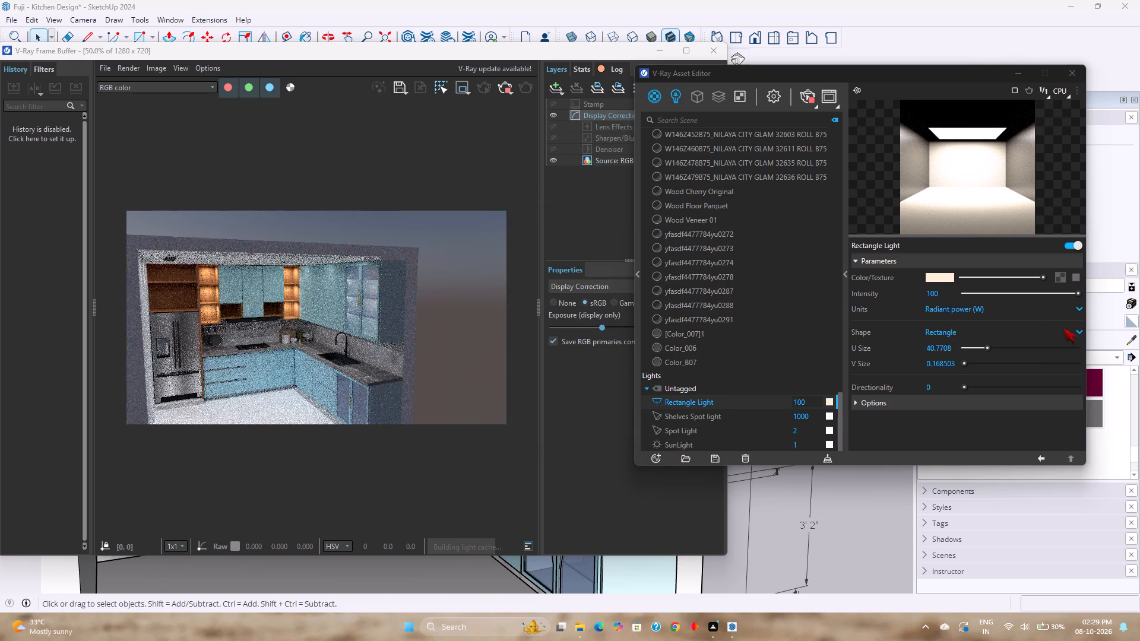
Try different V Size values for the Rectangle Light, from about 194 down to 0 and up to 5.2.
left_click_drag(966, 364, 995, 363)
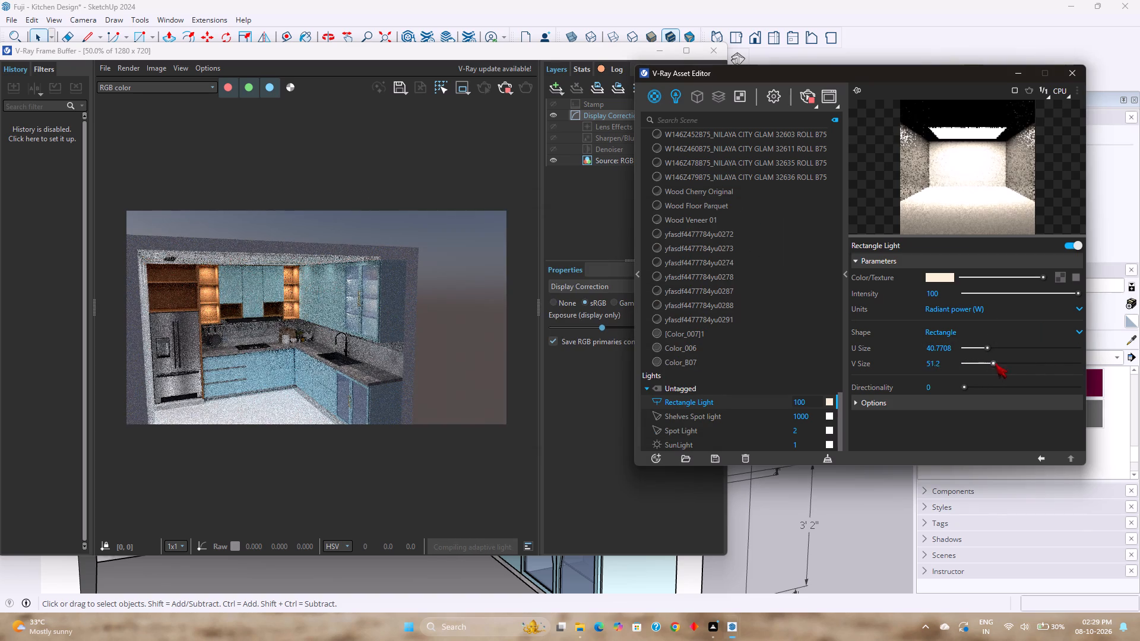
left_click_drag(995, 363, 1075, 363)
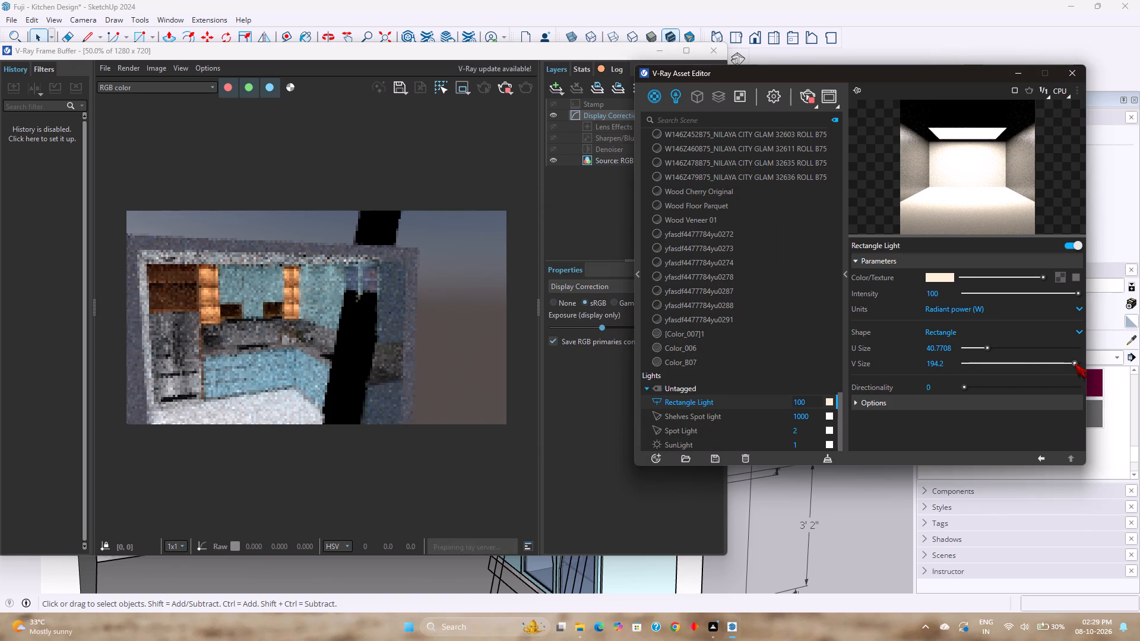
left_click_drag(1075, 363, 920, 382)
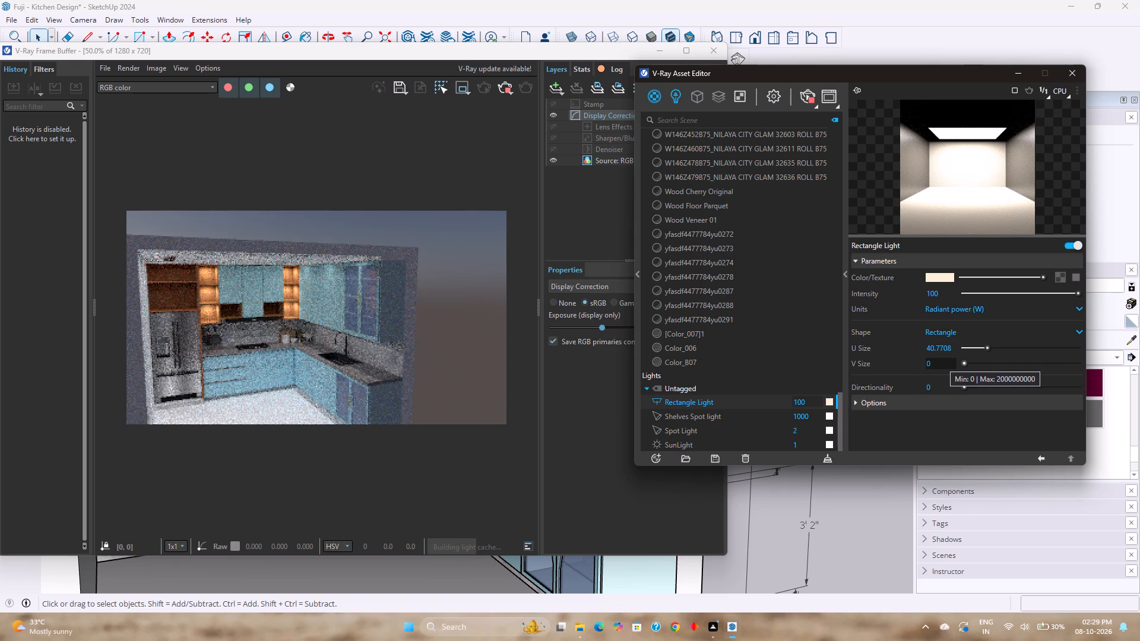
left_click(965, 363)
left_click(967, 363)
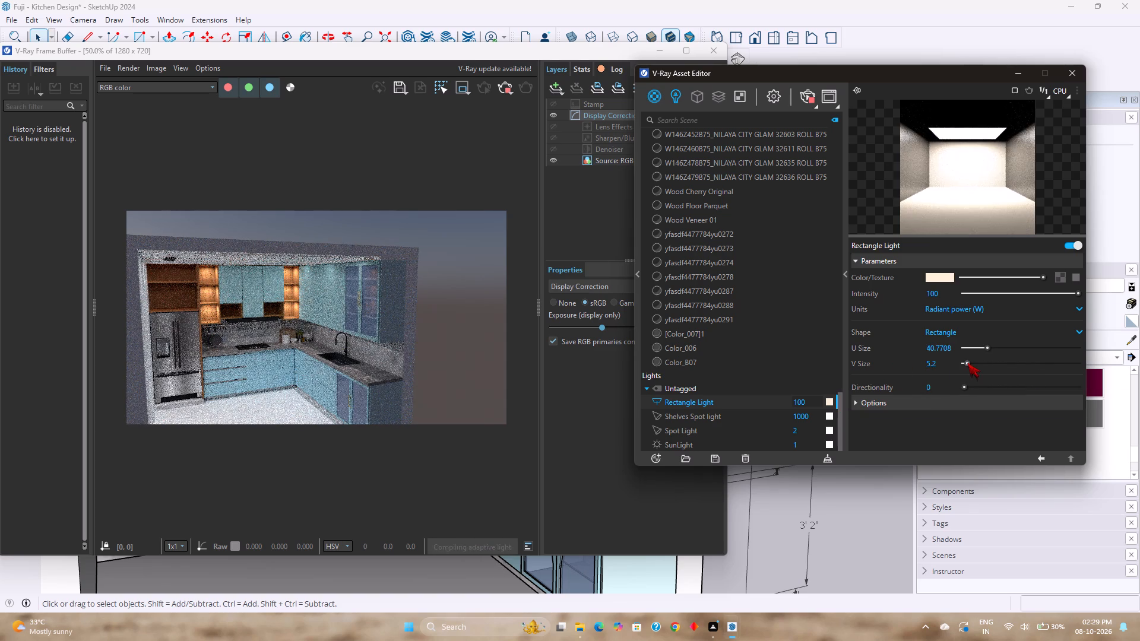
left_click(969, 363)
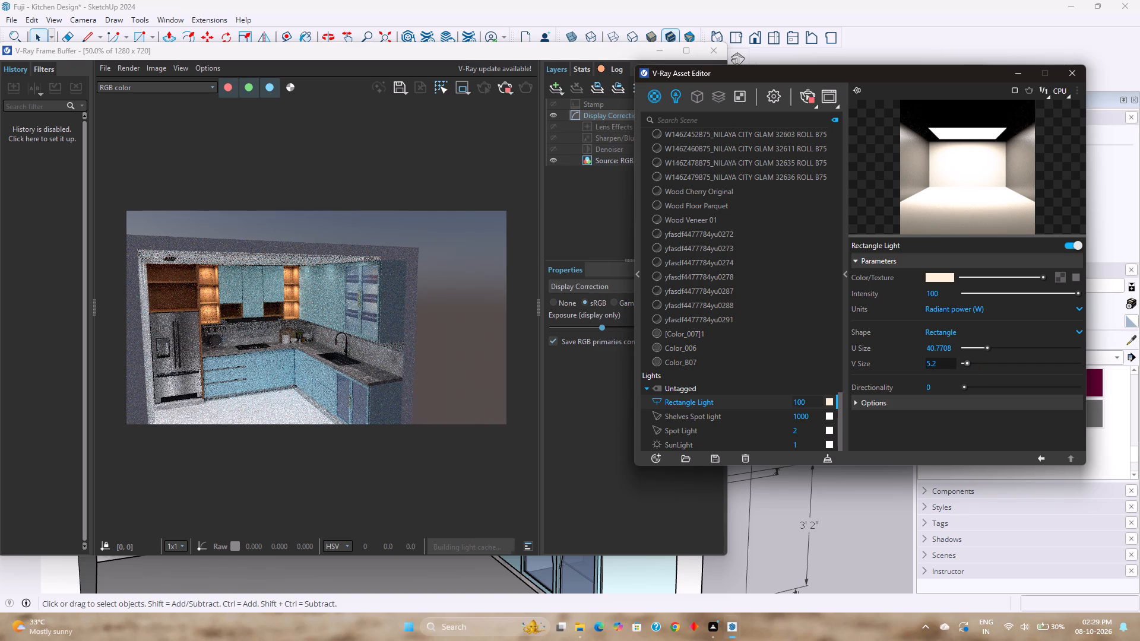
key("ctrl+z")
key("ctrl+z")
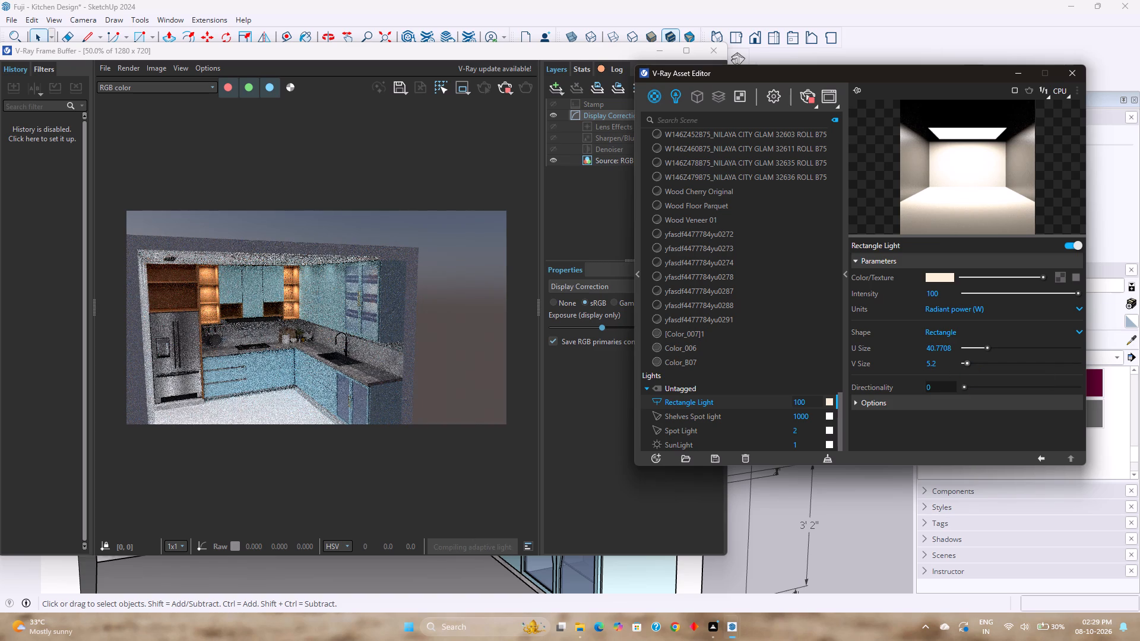
Set the Rectangle Light's V Size to 0.75.
double_click(951, 362)
key("0")
key("period")
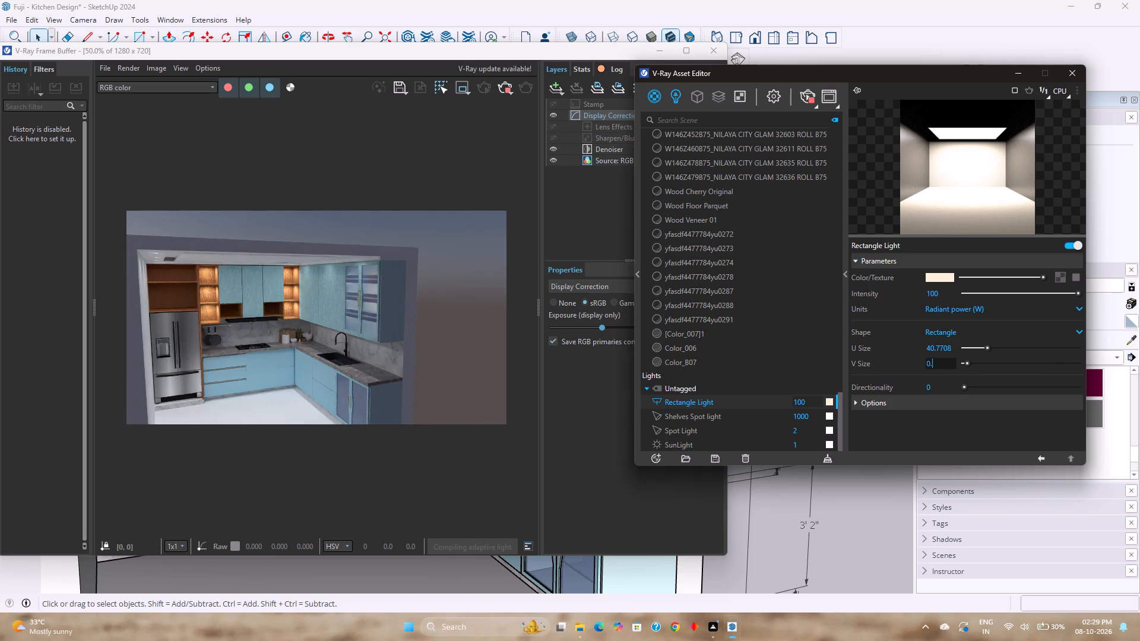
key("7")
key("5")
key("Return")
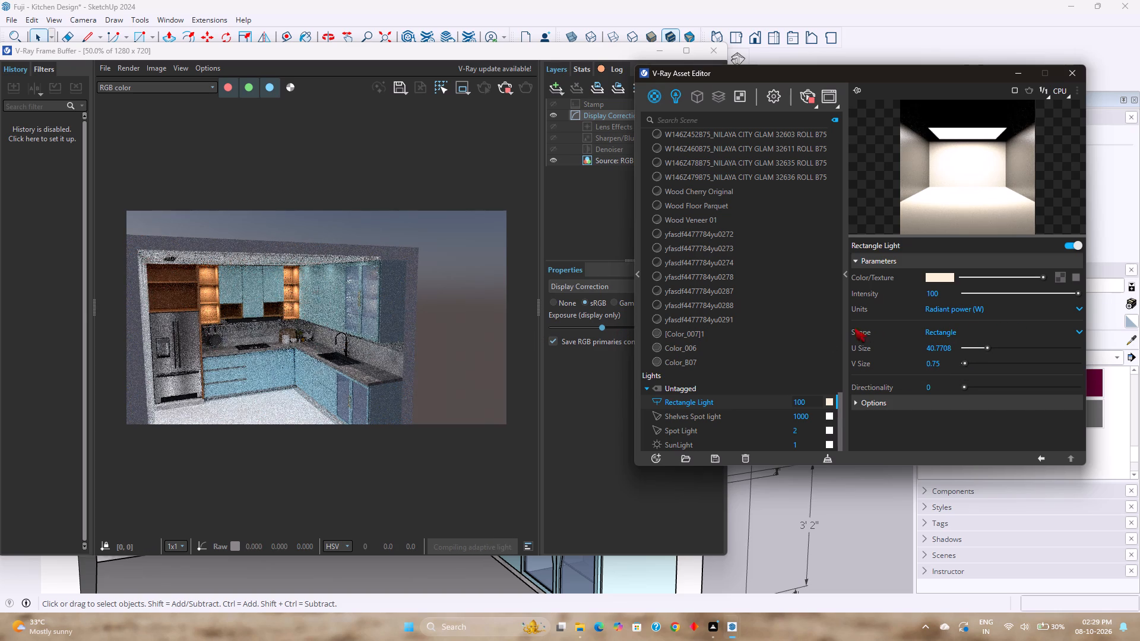
Try U Size values up to 200 for the Rectangle Light, and settle on 12.6.
left_click_drag(987, 348, 1002, 348)
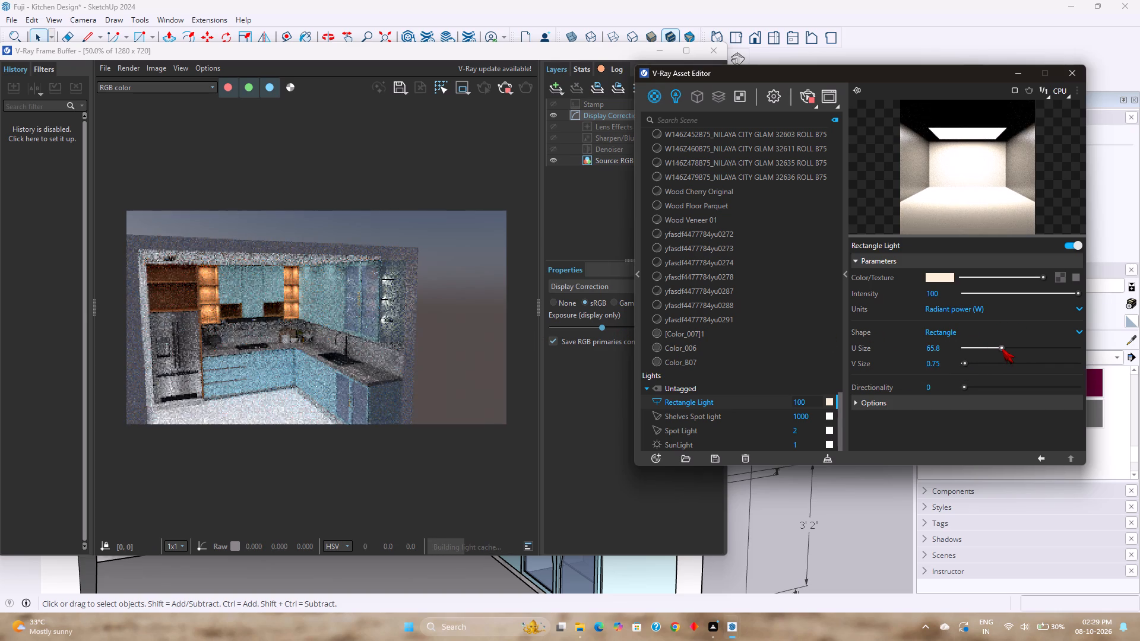
left_click_drag(1002, 348, 1043, 348)
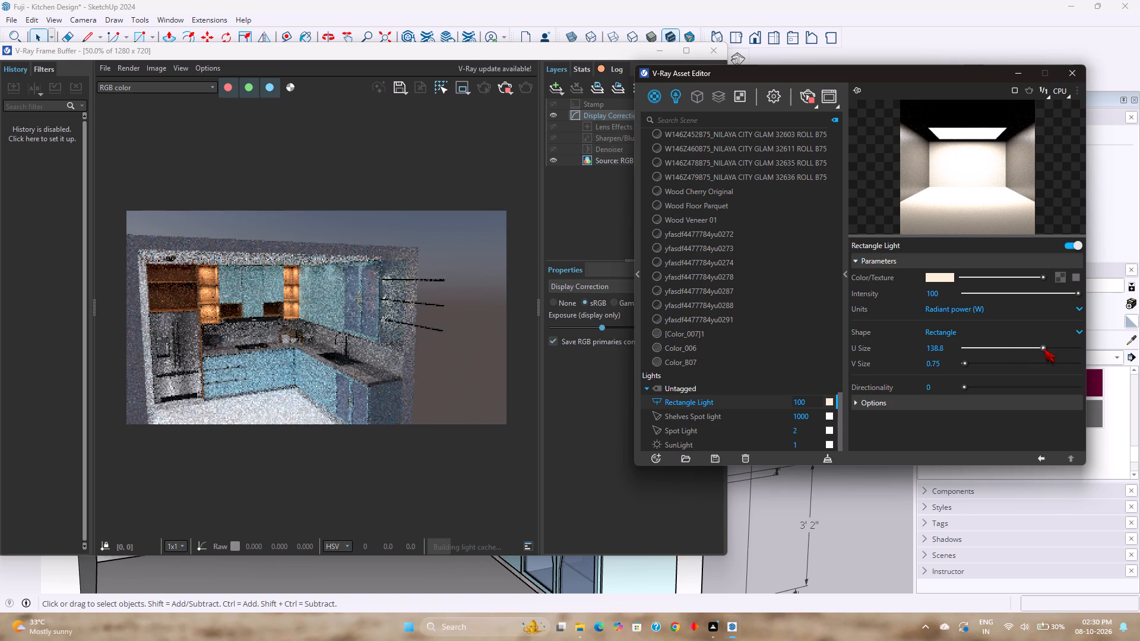
left_click_drag(1043, 348, 1081, 349)
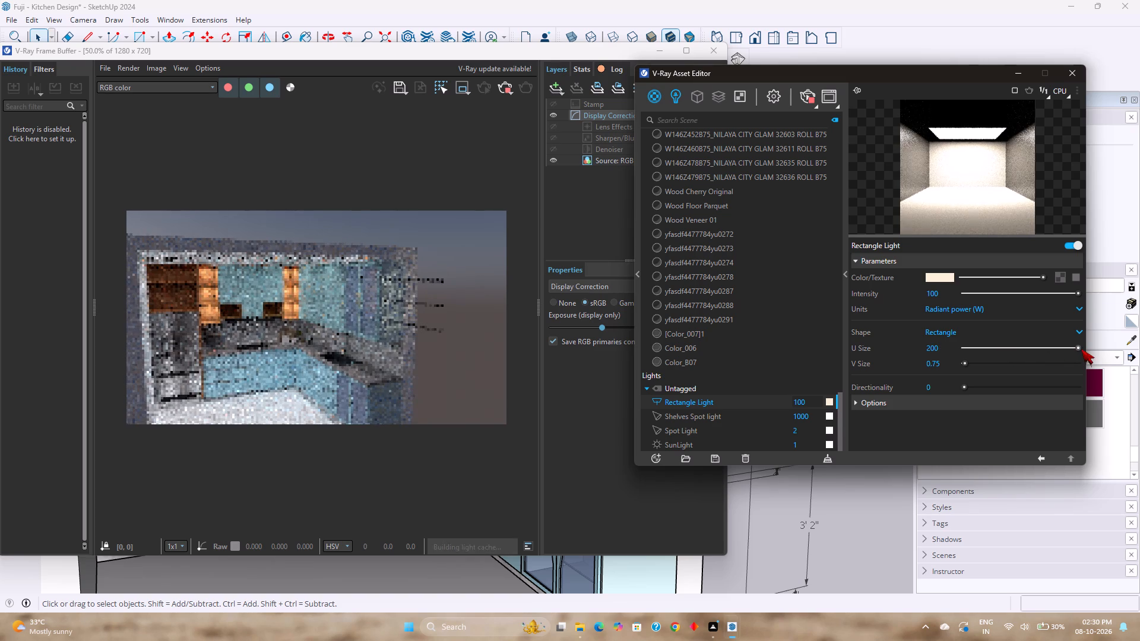
left_click_drag(1081, 349, 1021, 360)
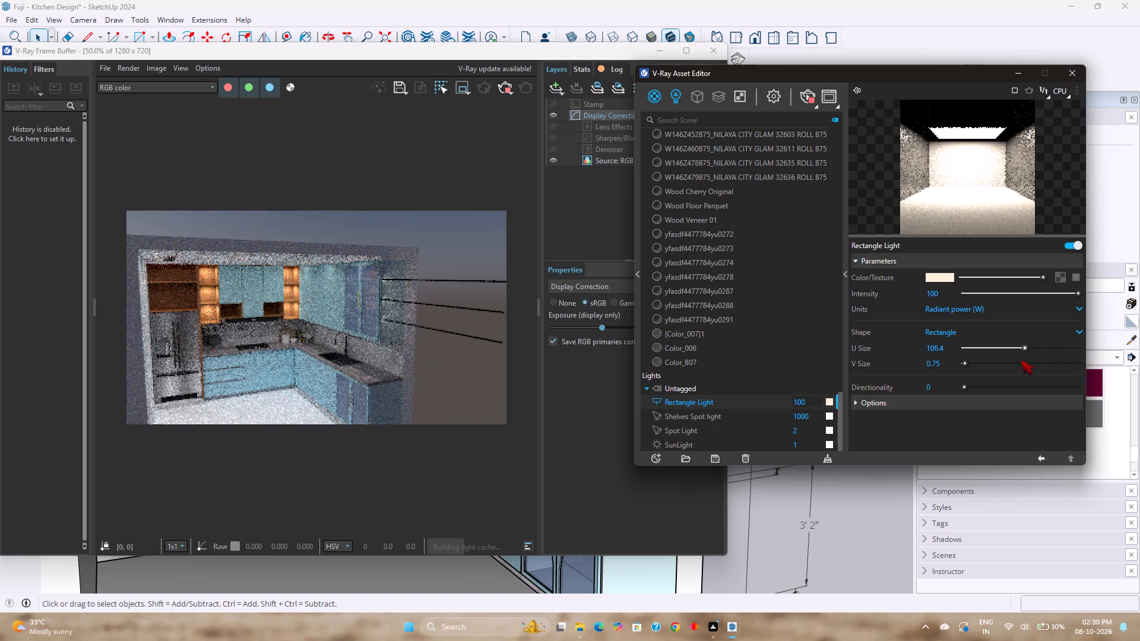
left_click_drag(1021, 360, 1016, 360)
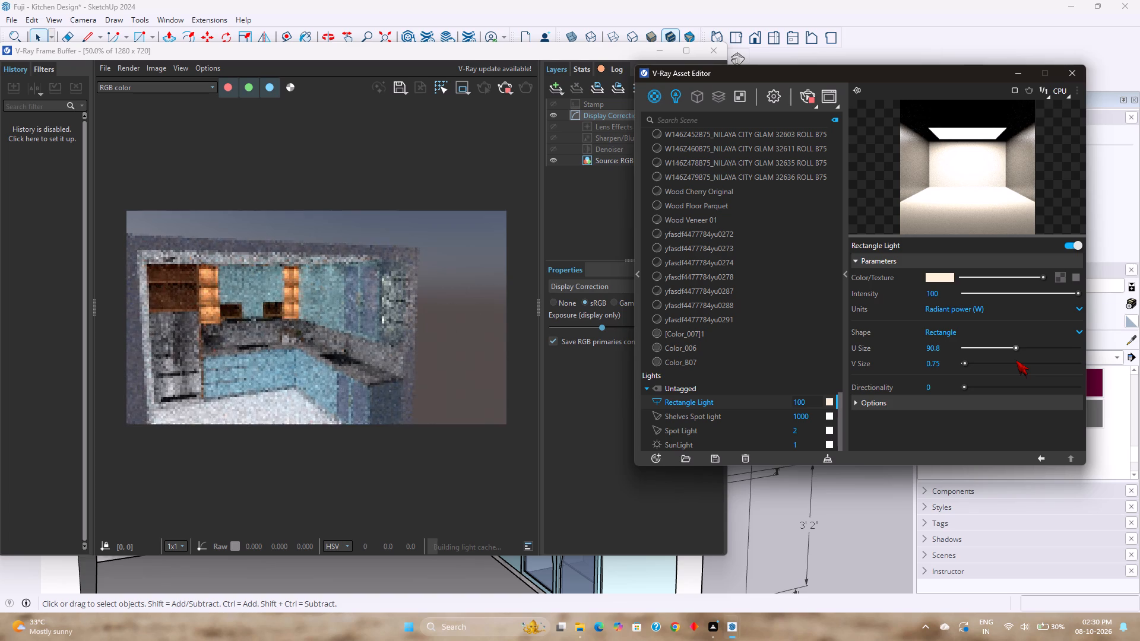
left_click_drag(1016, 360, 987, 362)
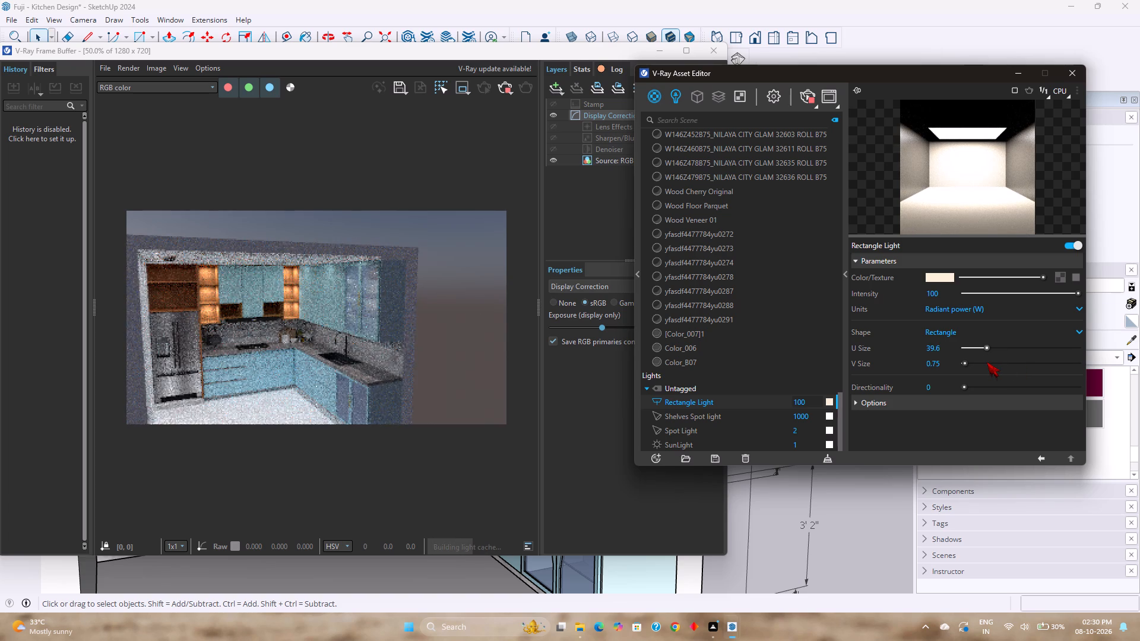
left_click_drag(987, 362, 971, 365)
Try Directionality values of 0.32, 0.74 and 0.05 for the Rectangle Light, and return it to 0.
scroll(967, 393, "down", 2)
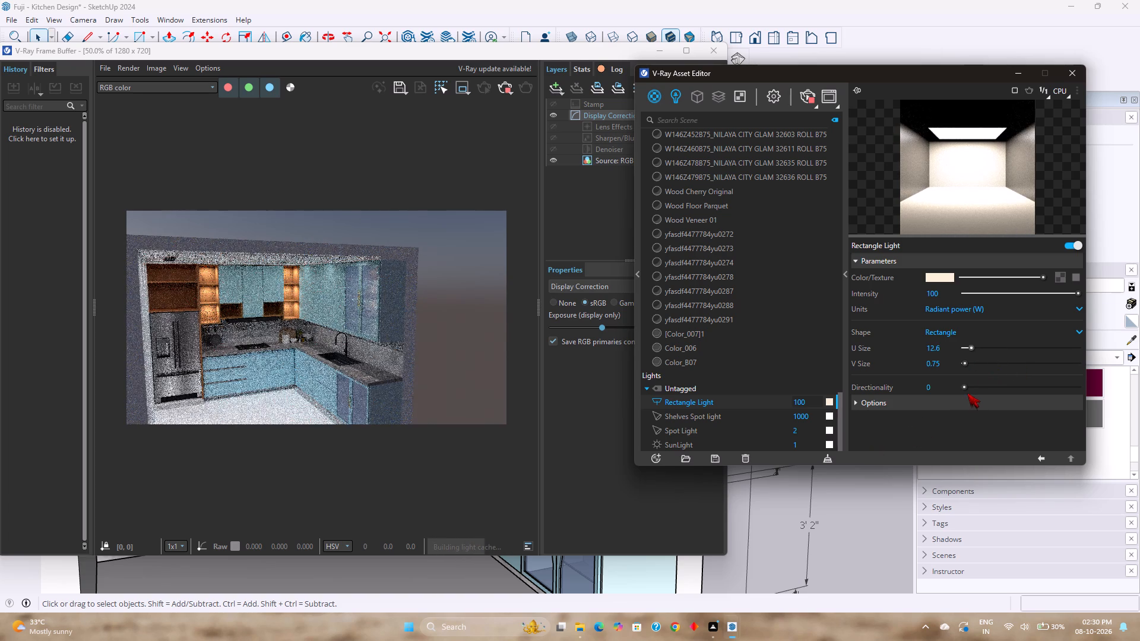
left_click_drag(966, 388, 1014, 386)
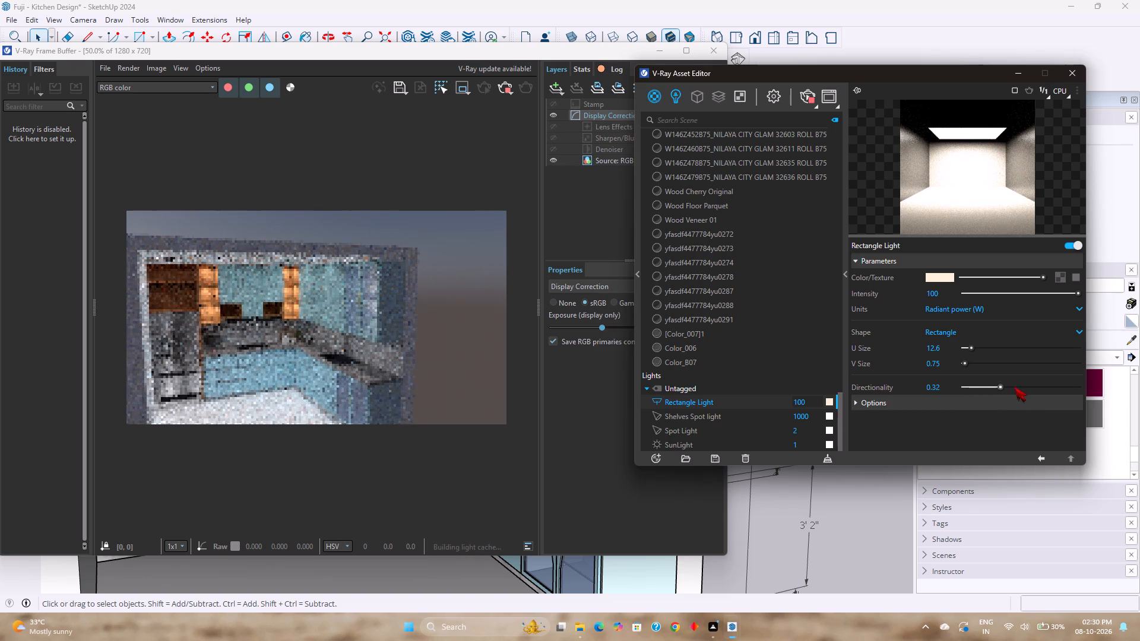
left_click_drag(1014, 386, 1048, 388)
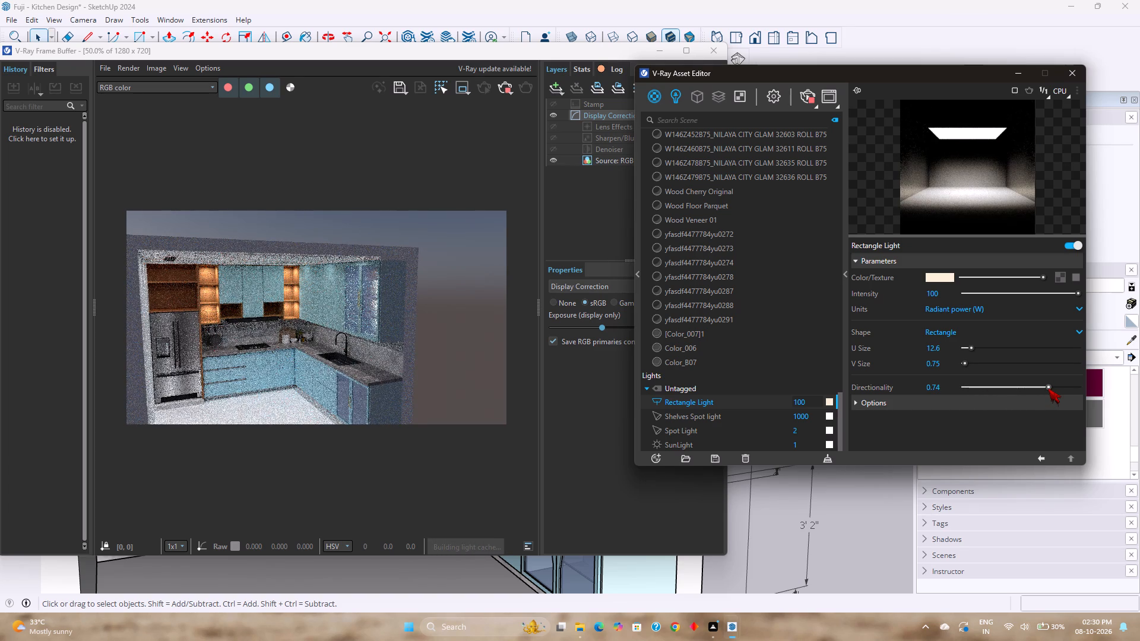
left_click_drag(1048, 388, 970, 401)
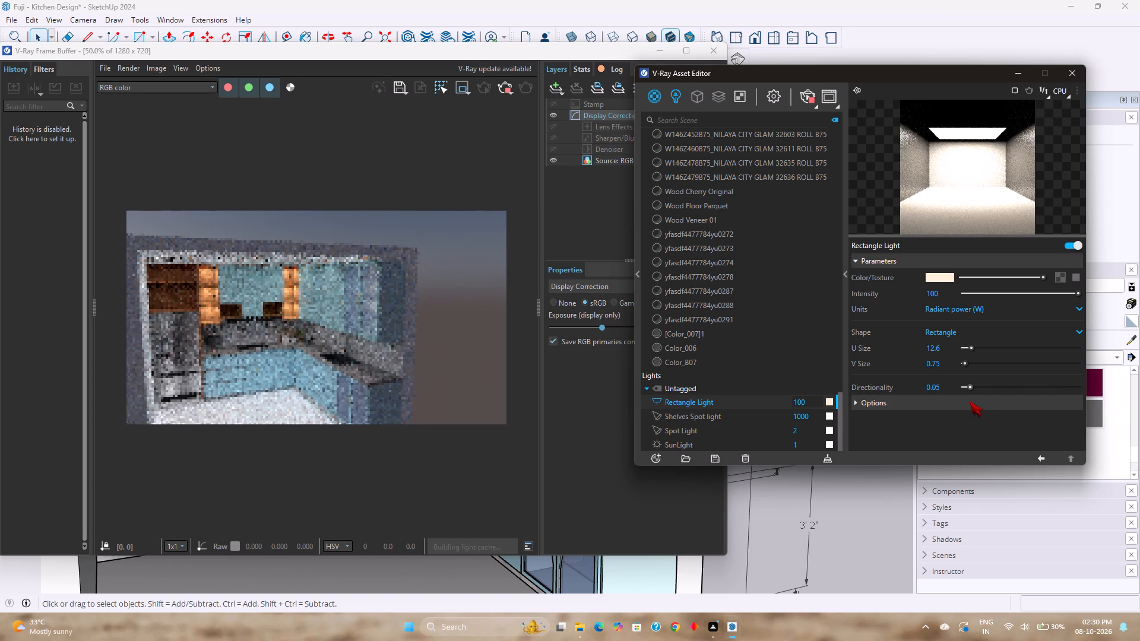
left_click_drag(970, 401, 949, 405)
Expand the Rectangle Light's options and enable No Decay.
left_click(942, 405)
scroll(942, 409, "down", 4)
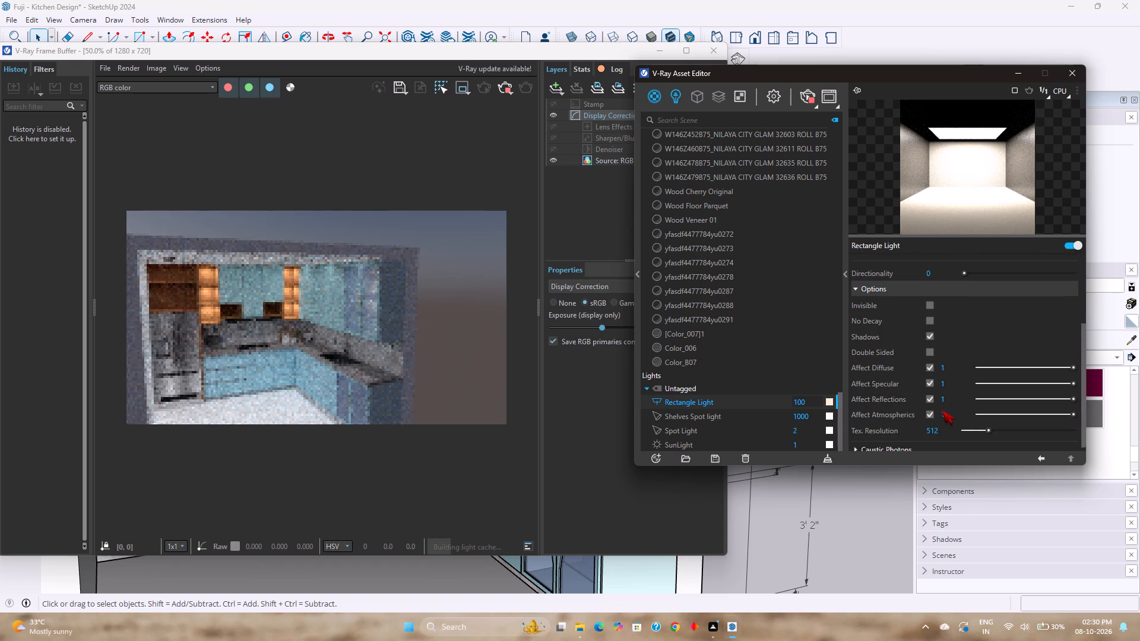
left_click(924, 315)
left_click(930, 314)
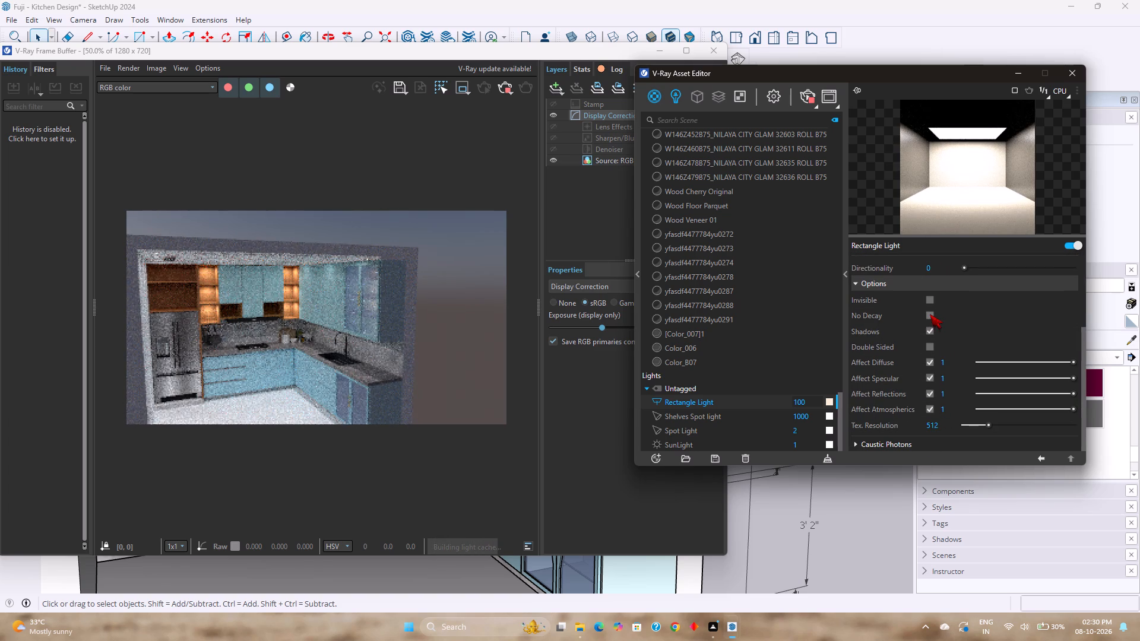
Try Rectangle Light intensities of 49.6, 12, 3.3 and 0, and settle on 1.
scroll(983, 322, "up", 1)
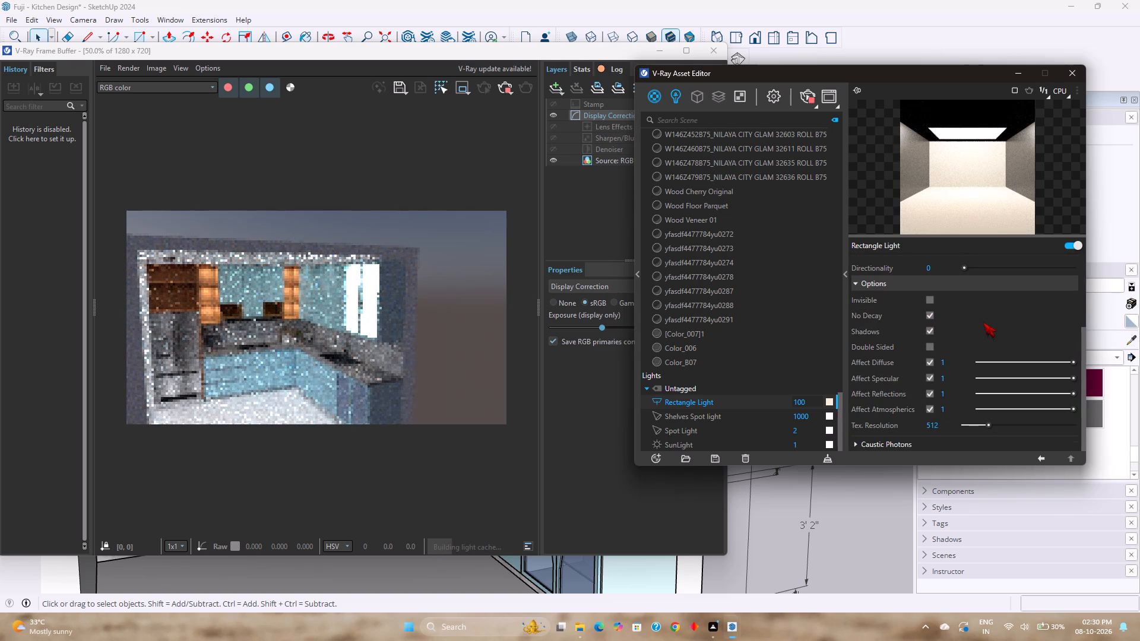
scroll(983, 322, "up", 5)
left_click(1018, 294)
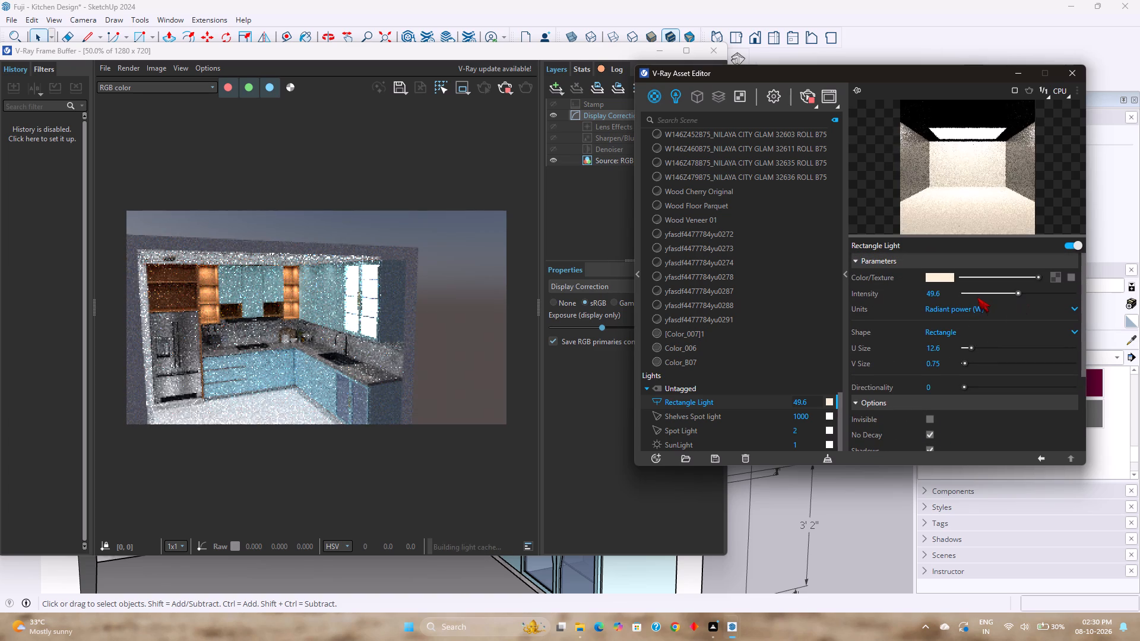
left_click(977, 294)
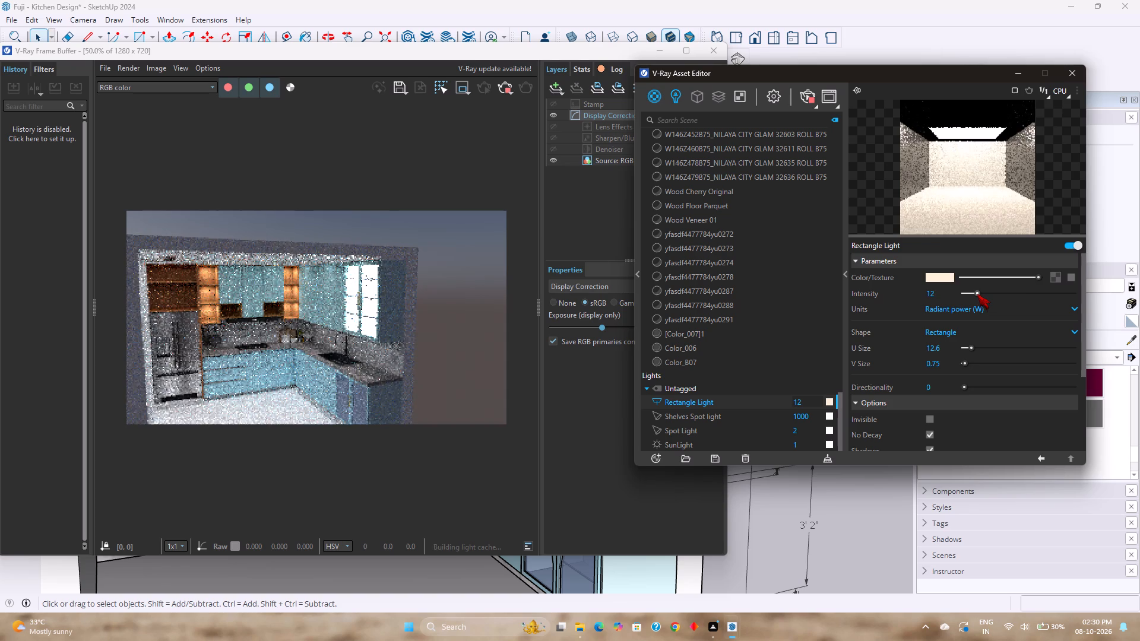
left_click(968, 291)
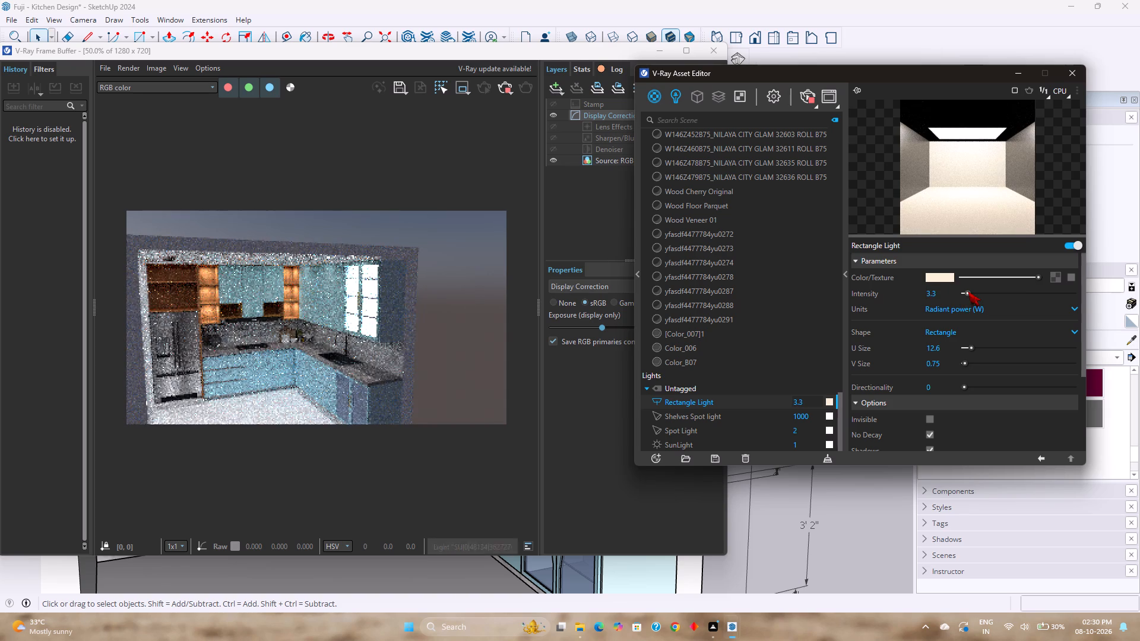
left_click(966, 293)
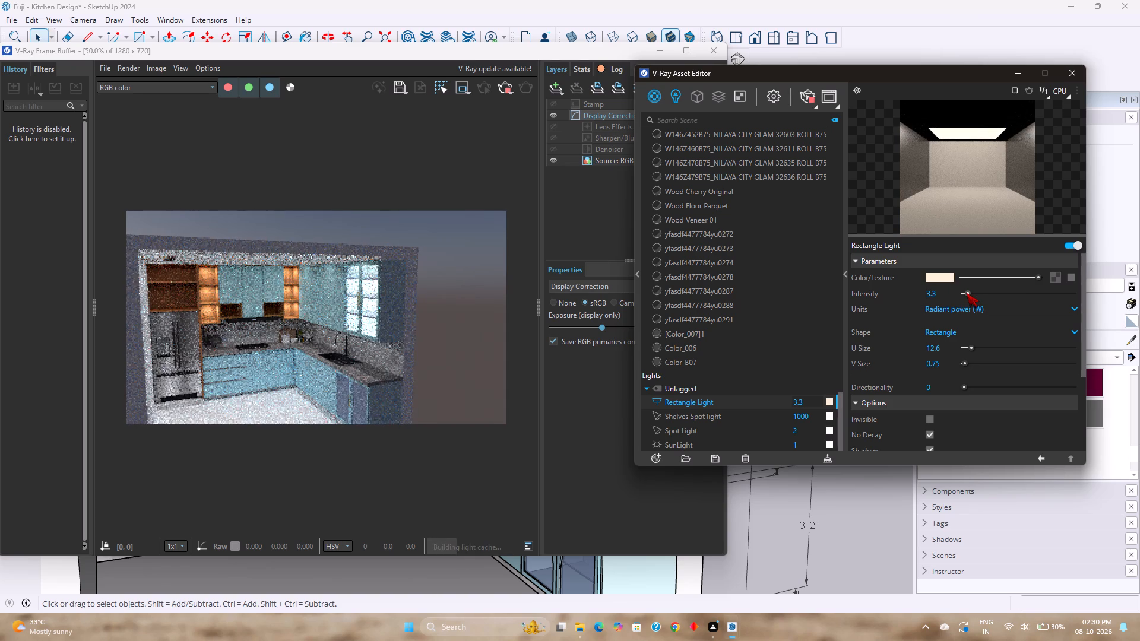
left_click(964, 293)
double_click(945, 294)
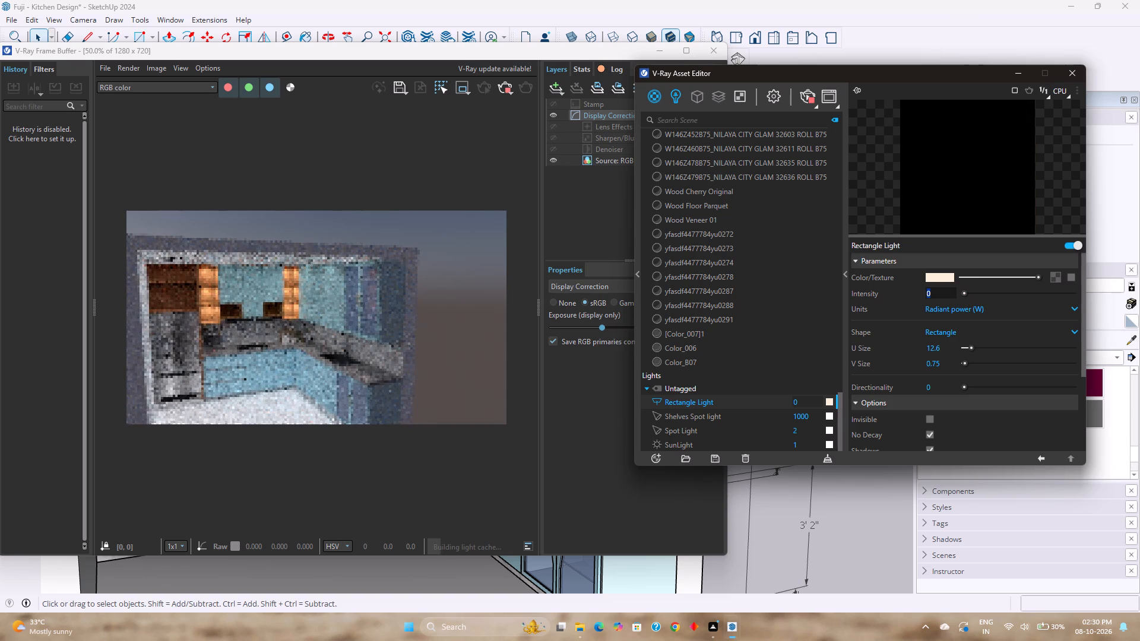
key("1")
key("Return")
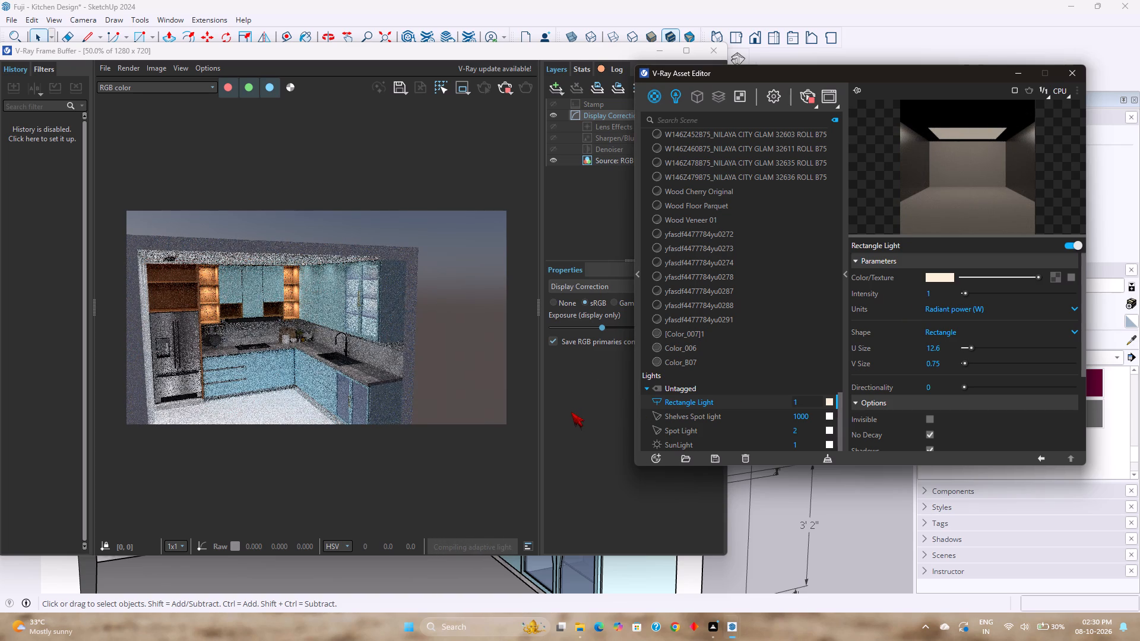
Examine the lit glass-door wall cabinet above the sink at closer range in the interactive render.
scroll(773, 515, "up", 3)
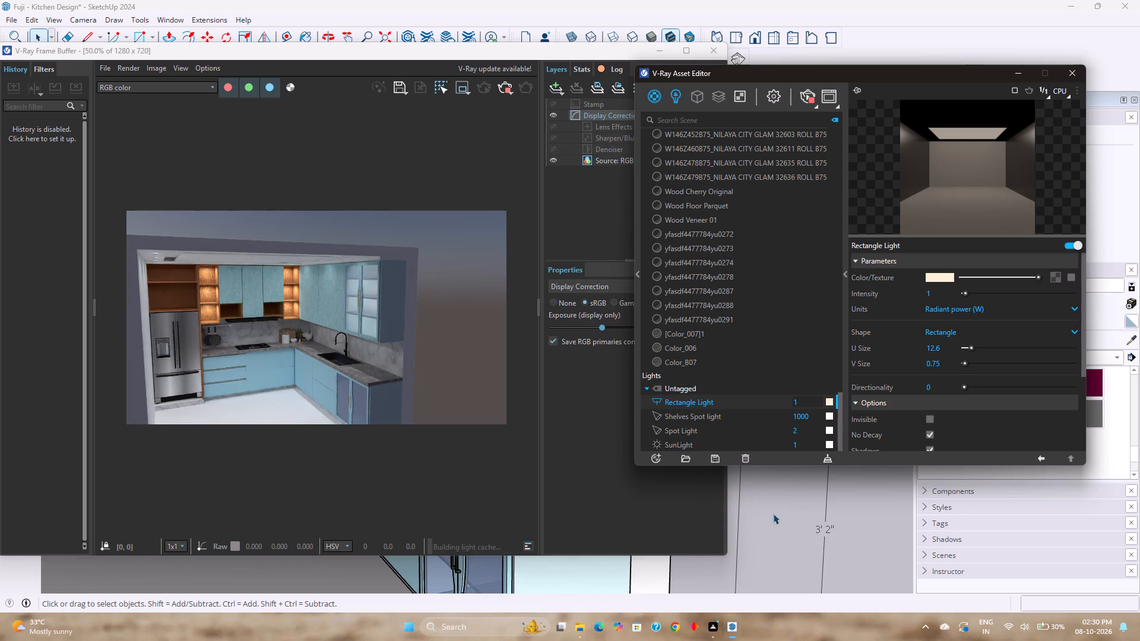
scroll(773, 513, "up", 2)
middle_click_drag(773, 513, 914, 632)
middle_click_drag(833, 515, 841, 582, "shift")
middle_click_drag(837, 569, 757, 506)
middle_click_drag(800, 515, 831, 591, "shift")
middle_click_drag(817, 574, 787, 532)
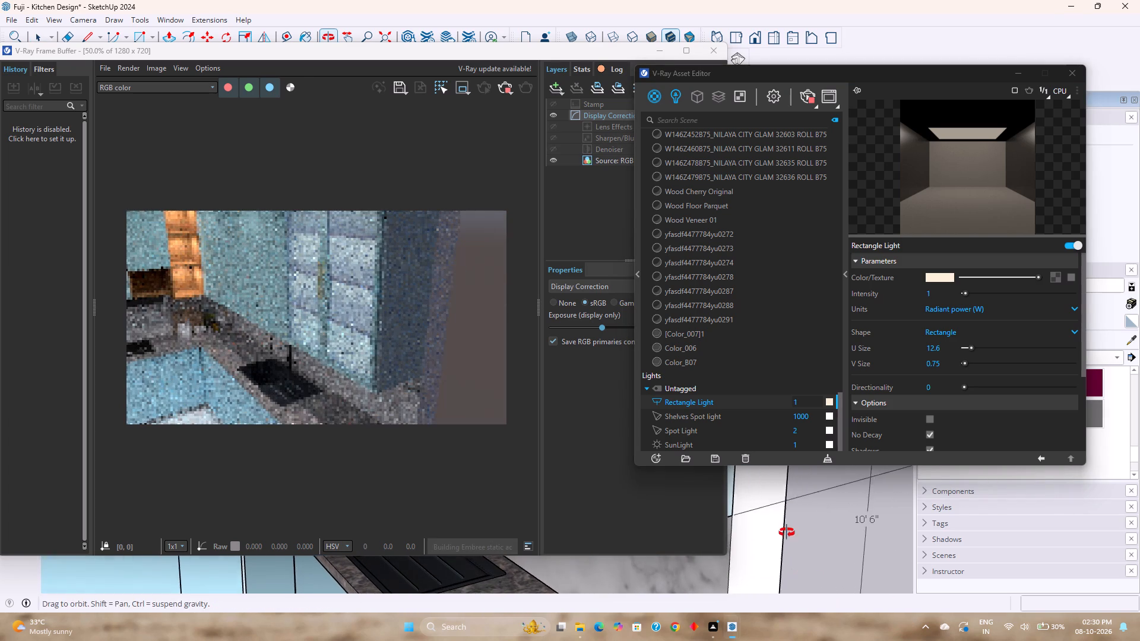
middle_click_drag(787, 532, 787, 530)
middle_click_drag(797, 519, 821, 524, "shift")
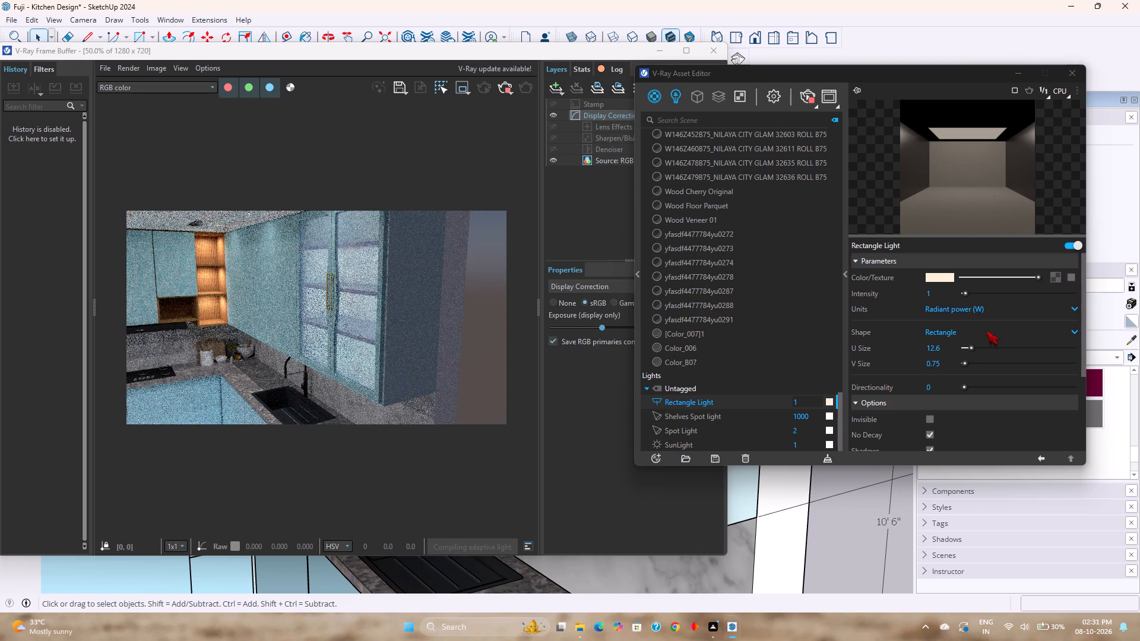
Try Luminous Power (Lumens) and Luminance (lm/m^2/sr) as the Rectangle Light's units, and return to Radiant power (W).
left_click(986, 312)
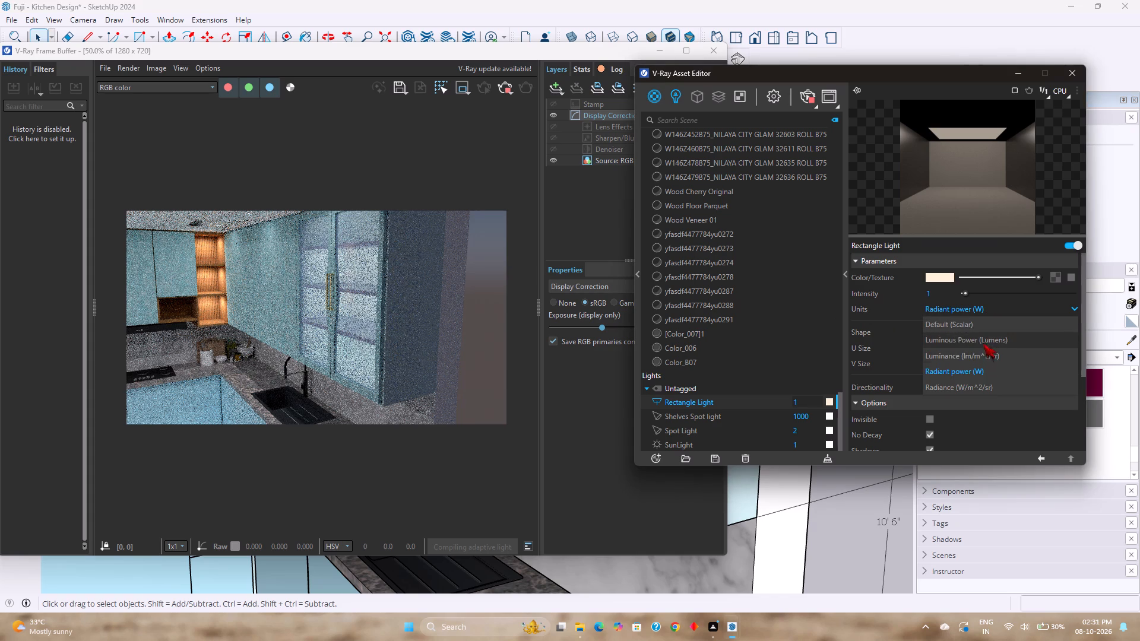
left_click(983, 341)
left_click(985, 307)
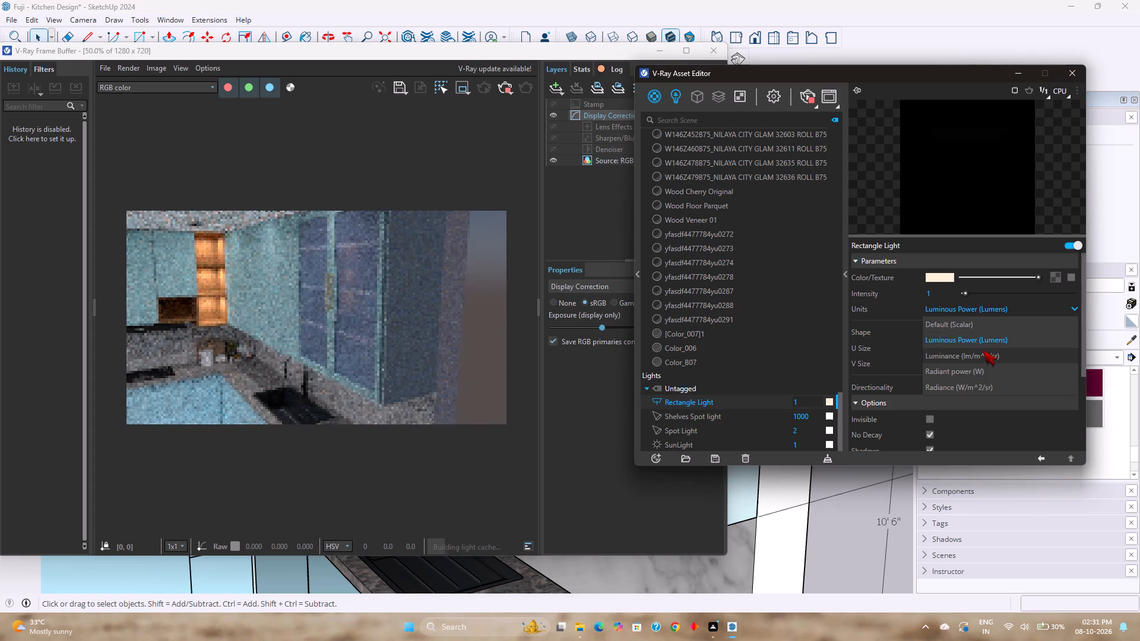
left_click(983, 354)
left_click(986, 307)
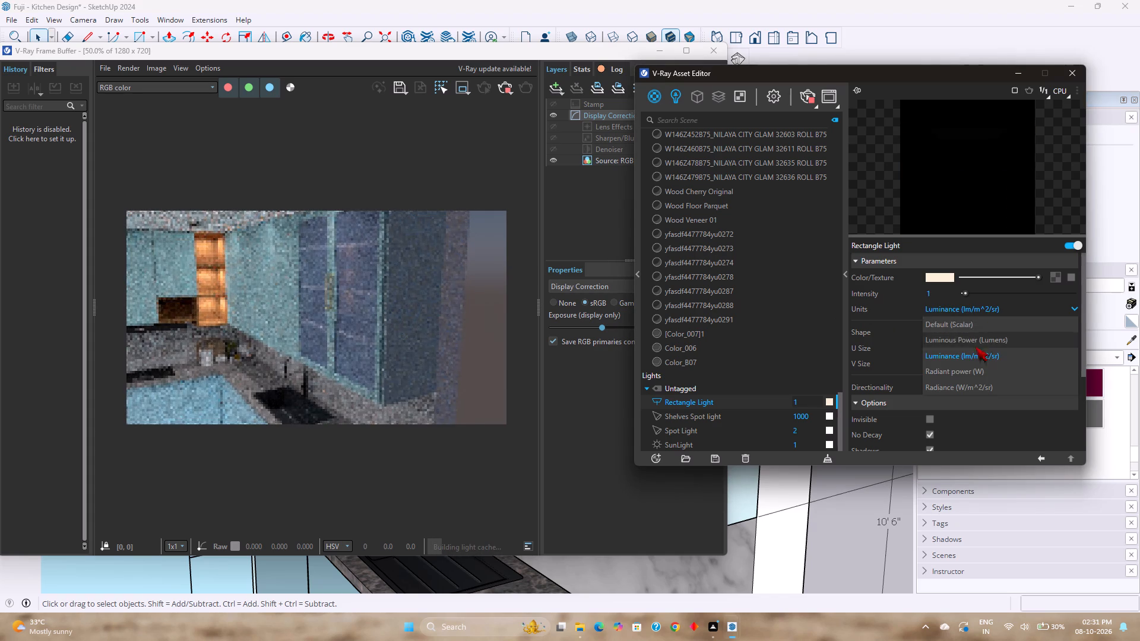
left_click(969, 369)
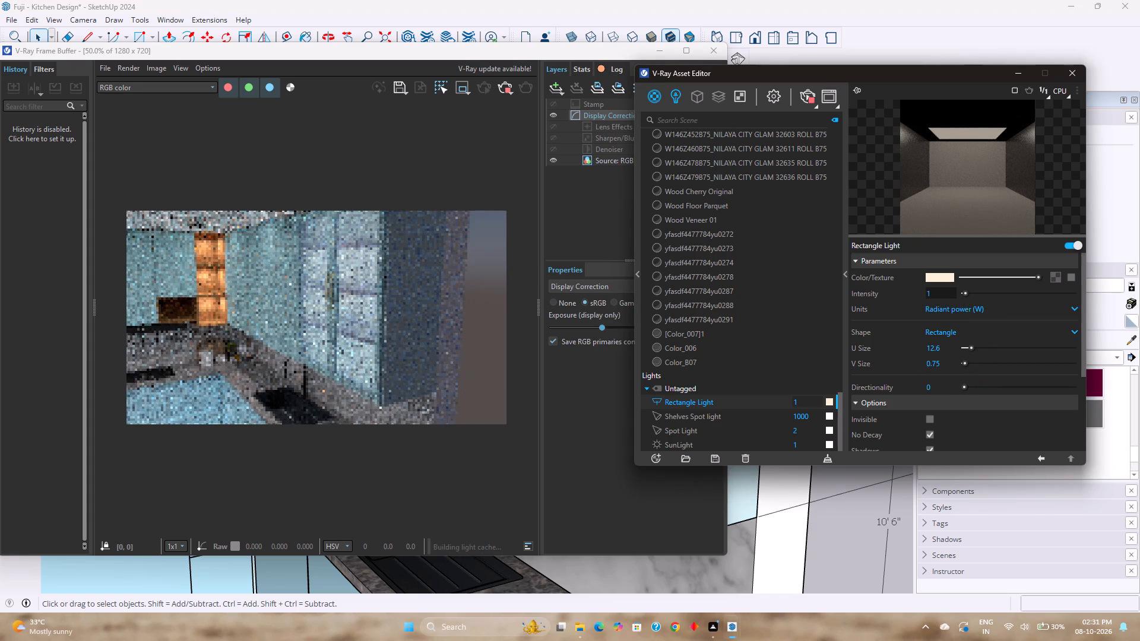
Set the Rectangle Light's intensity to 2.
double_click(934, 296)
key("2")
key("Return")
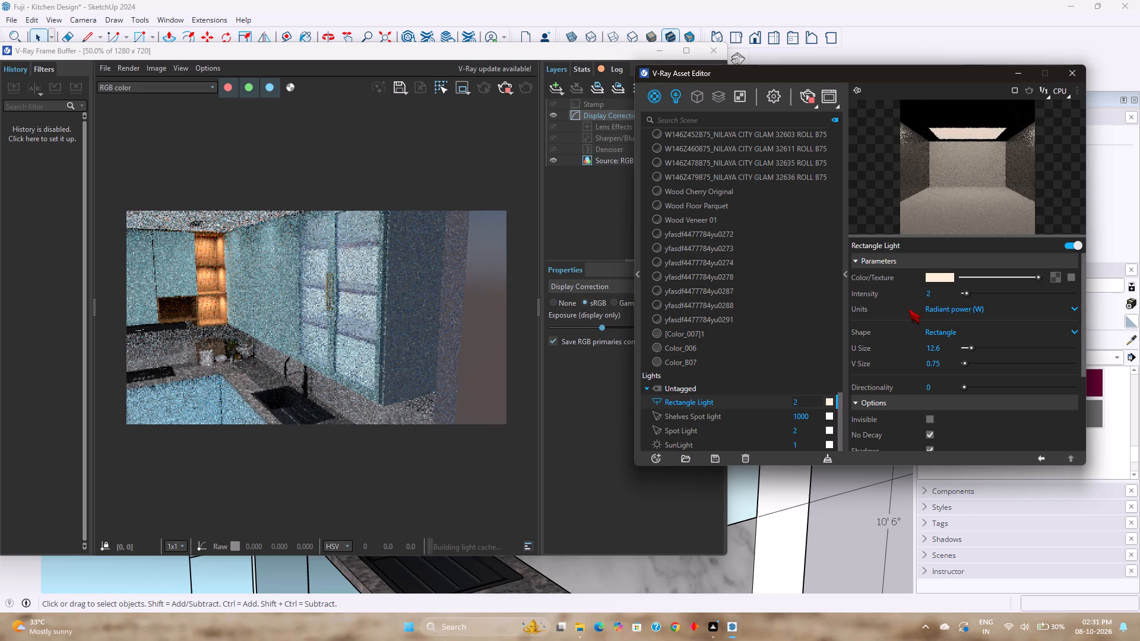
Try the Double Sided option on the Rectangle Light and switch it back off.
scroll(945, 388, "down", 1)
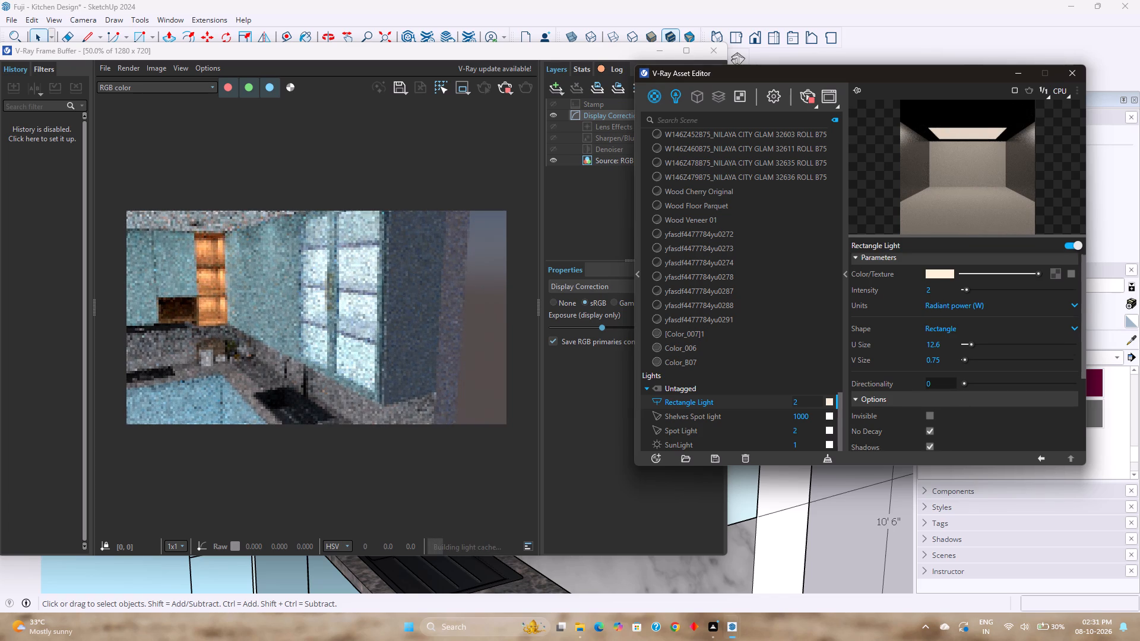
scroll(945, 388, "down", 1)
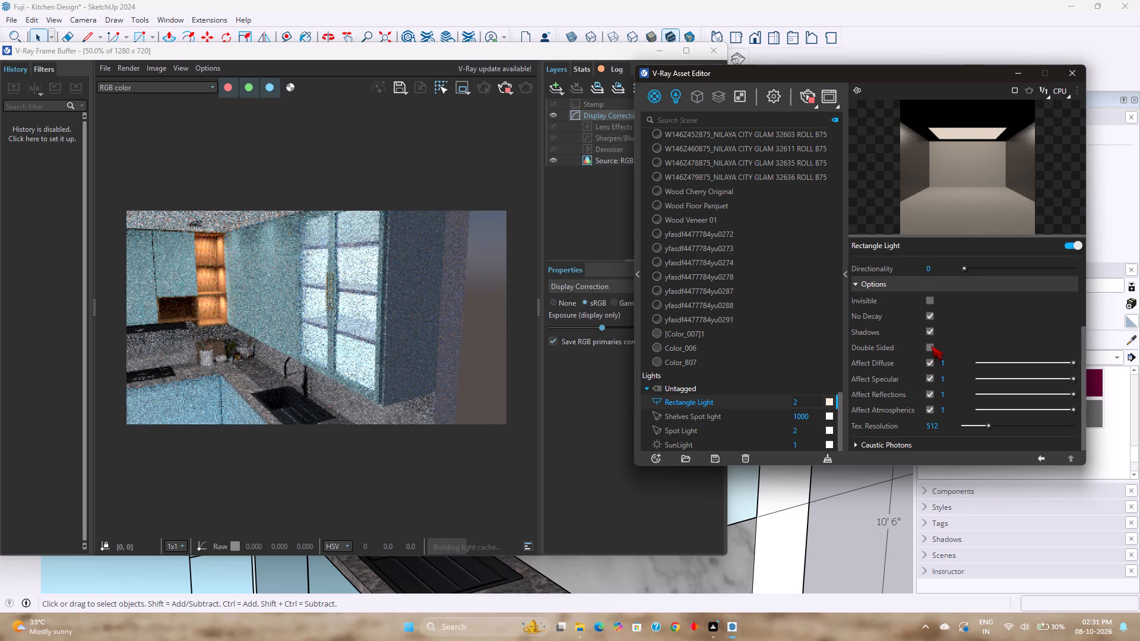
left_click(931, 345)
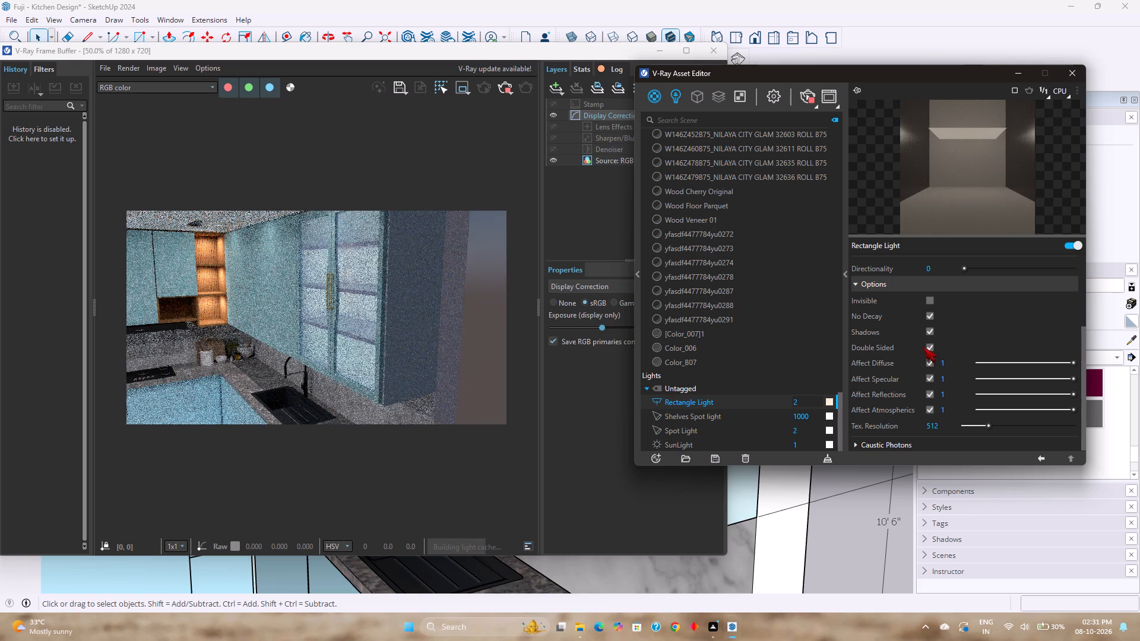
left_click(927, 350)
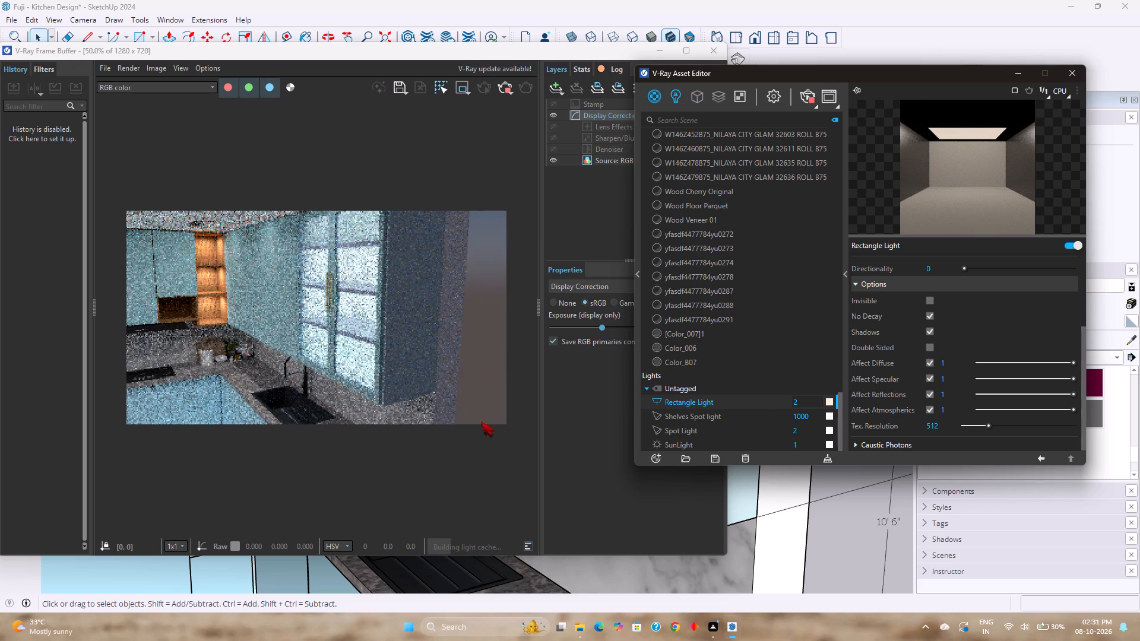
Try an intensity of 1.75 for the Rectangle Light, and settle on 1.5.
scroll(1016, 335, "up", 3)
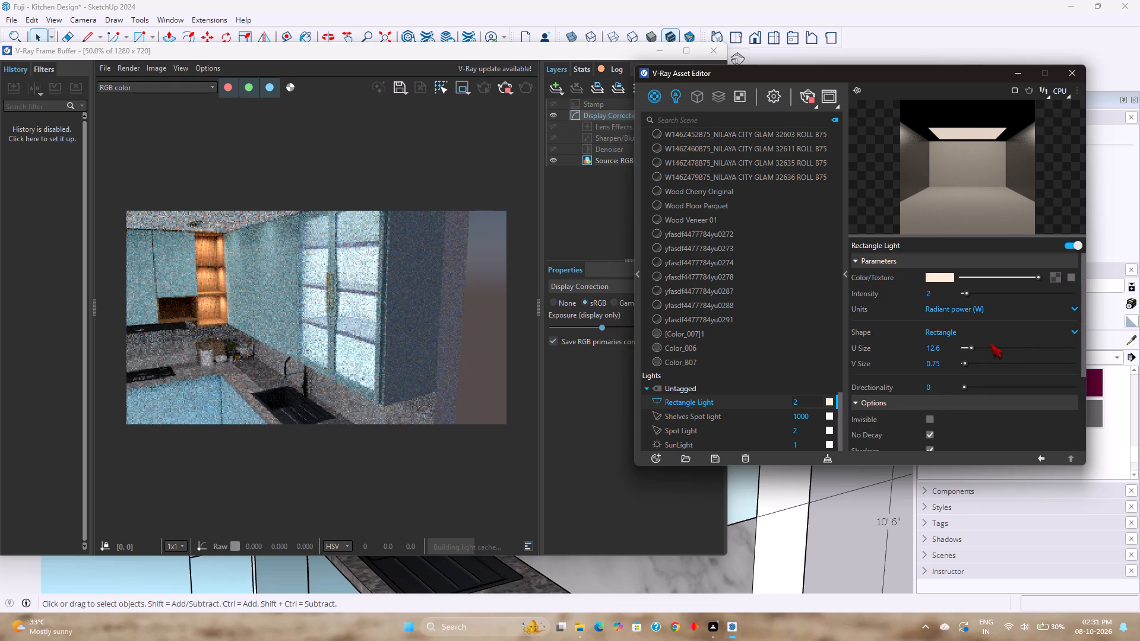
scroll(975, 356, "down", 3)
scroll(975, 357, "up", 6)
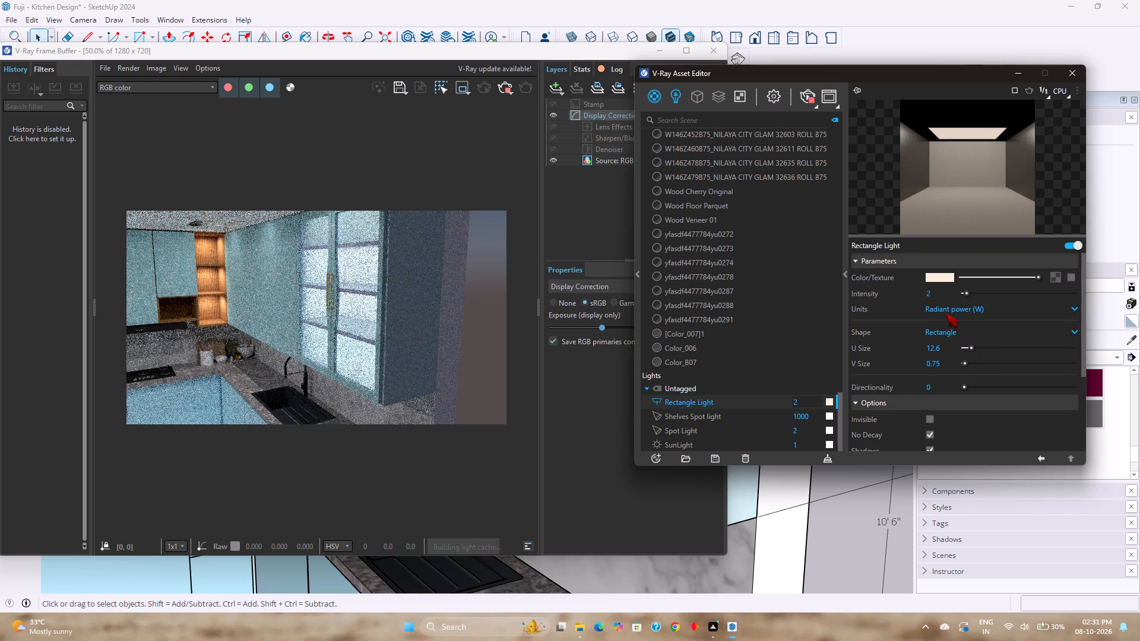
double_click(940, 296)
key("1")
key("period")
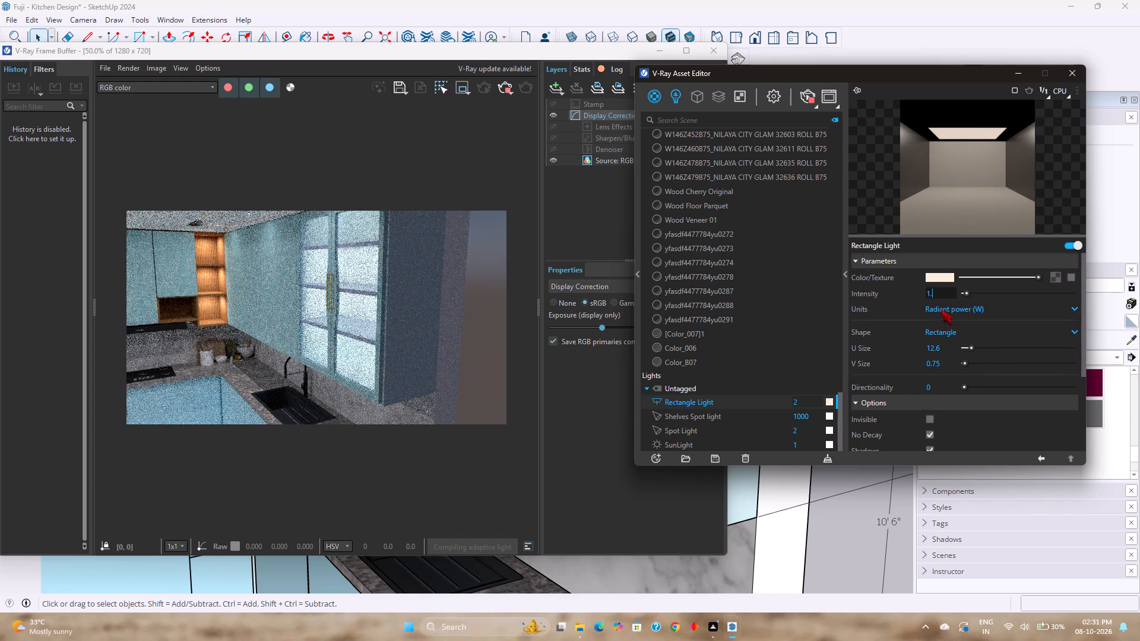
key("7")
key("5")
key("Return")
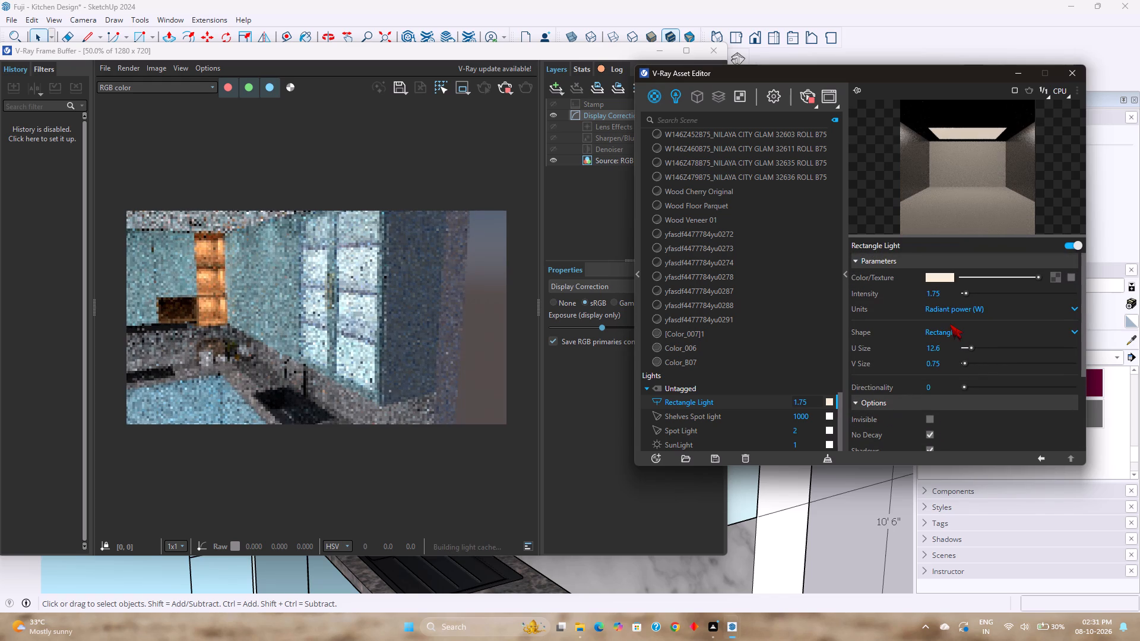
double_click(943, 294)
type("1.50")
key("Return")
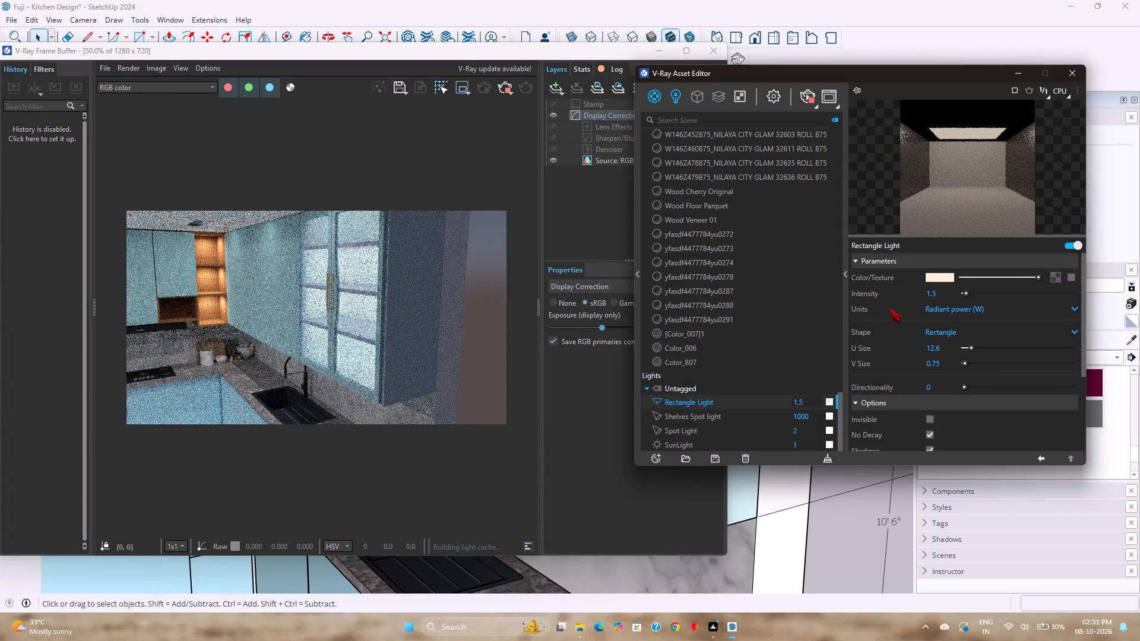
Examine the lighting on the glass-door cabinet's shelves up close in the frame buffer.
scroll(424, 380, "down", 3)
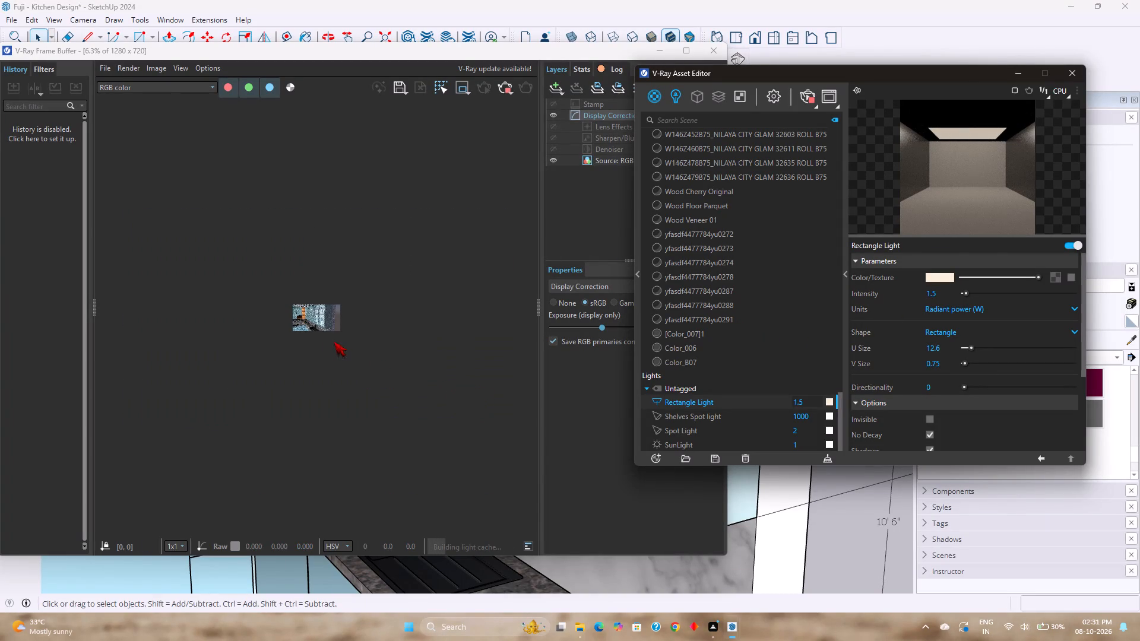
scroll(334, 341, "up", 1)
scroll(267, 319, "up", 3)
scroll(343, 319, "down", 1)
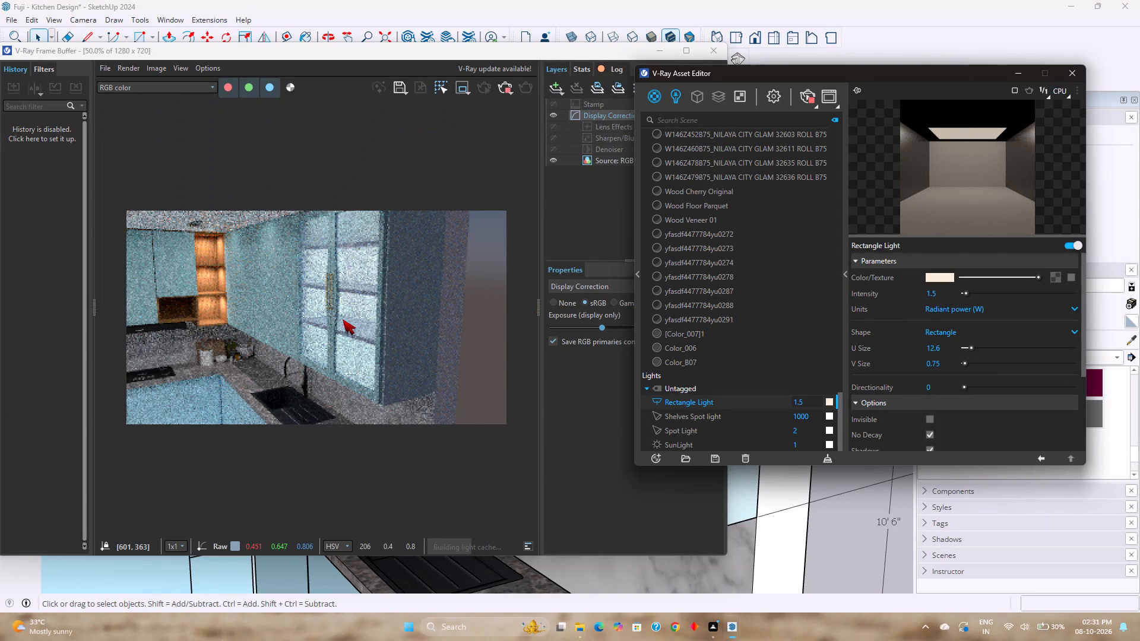
scroll(343, 319, "up", 1)
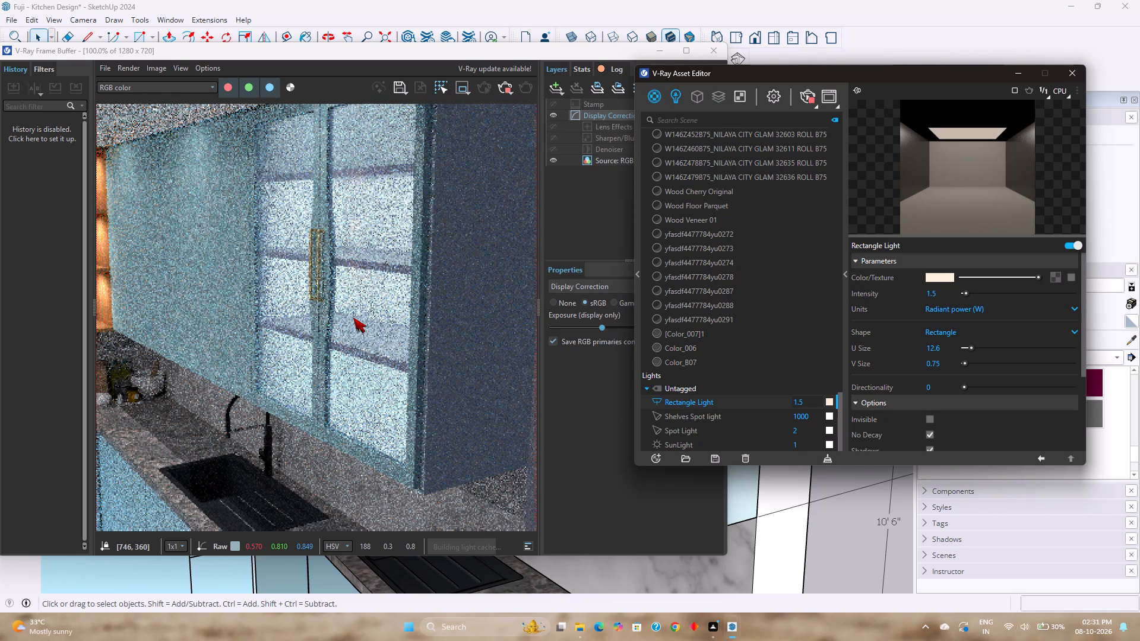
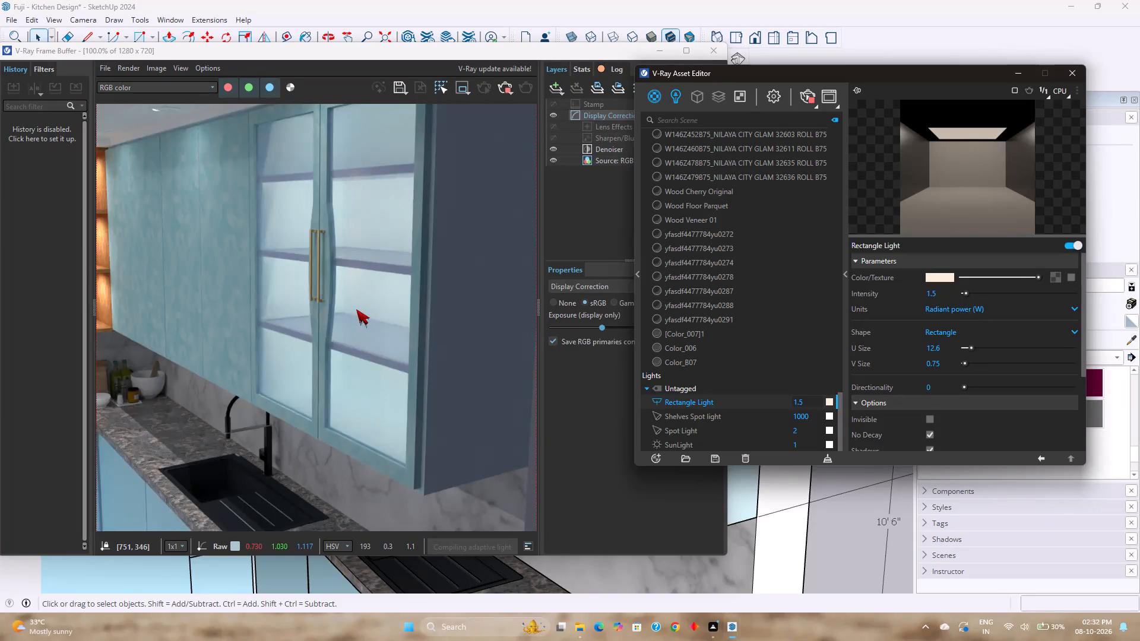
Minimize the V-Ray Asset Editor and the frame buffer to get back to the SketchUp model.
scroll(356, 309, "down", 1)
scroll(309, 311, "up", 1)
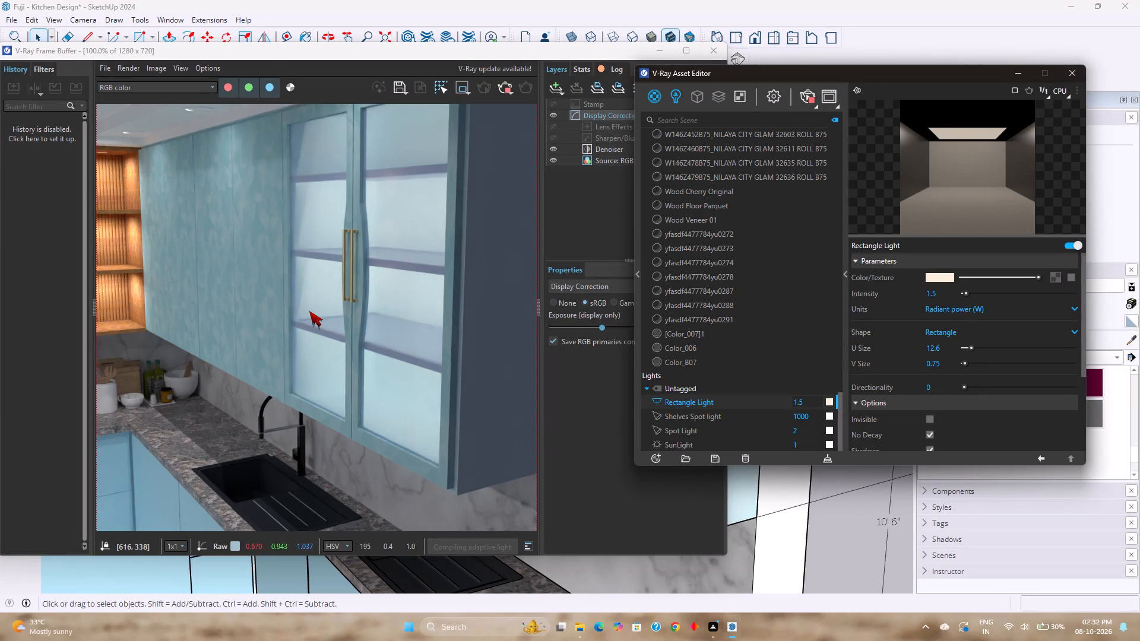
scroll(310, 310, "down", 1)
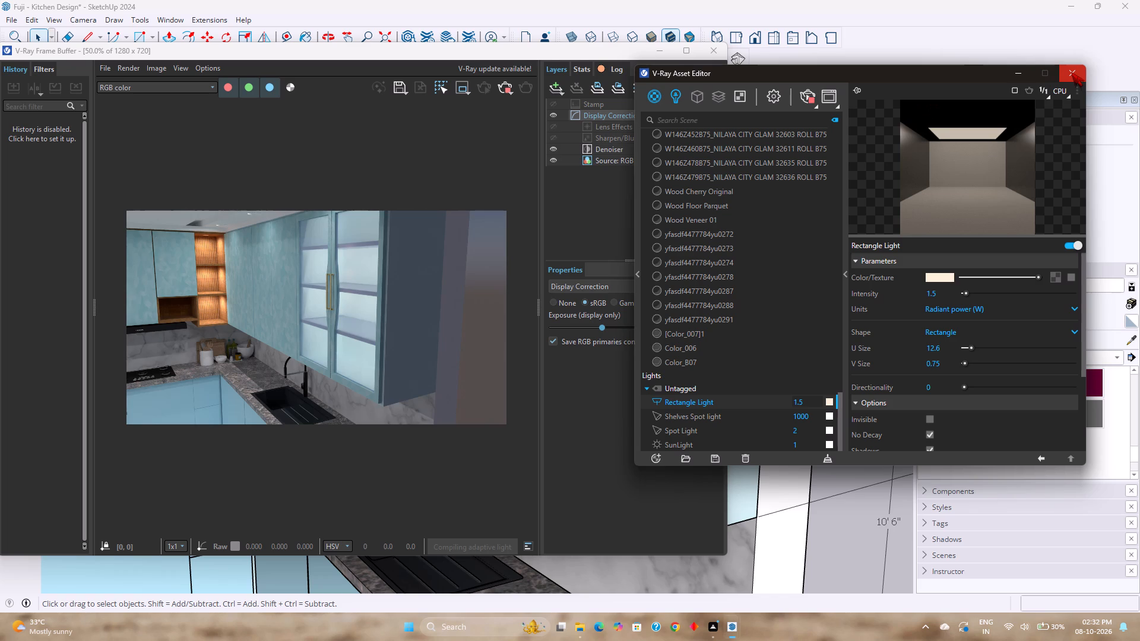
left_click(1025, 75)
left_click(714, 56)
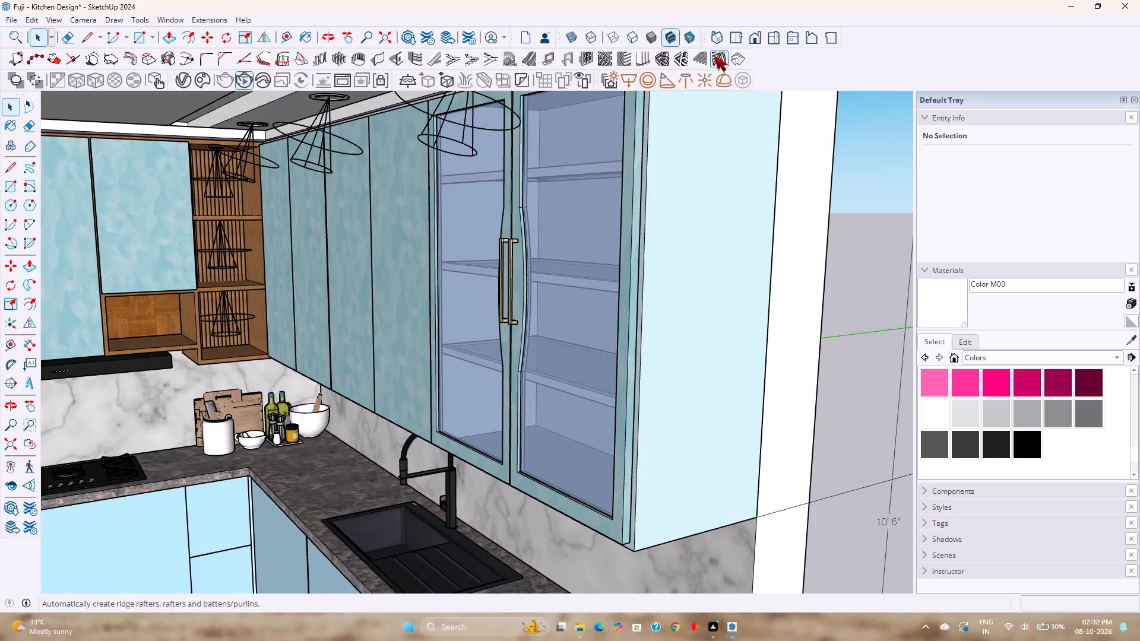
Isolate the granite countertop group by inverting its selection and hiding everything else in the kitchen.
scroll(453, 374, "down", 7)
middle_click_drag(477, 404, 484, 288)
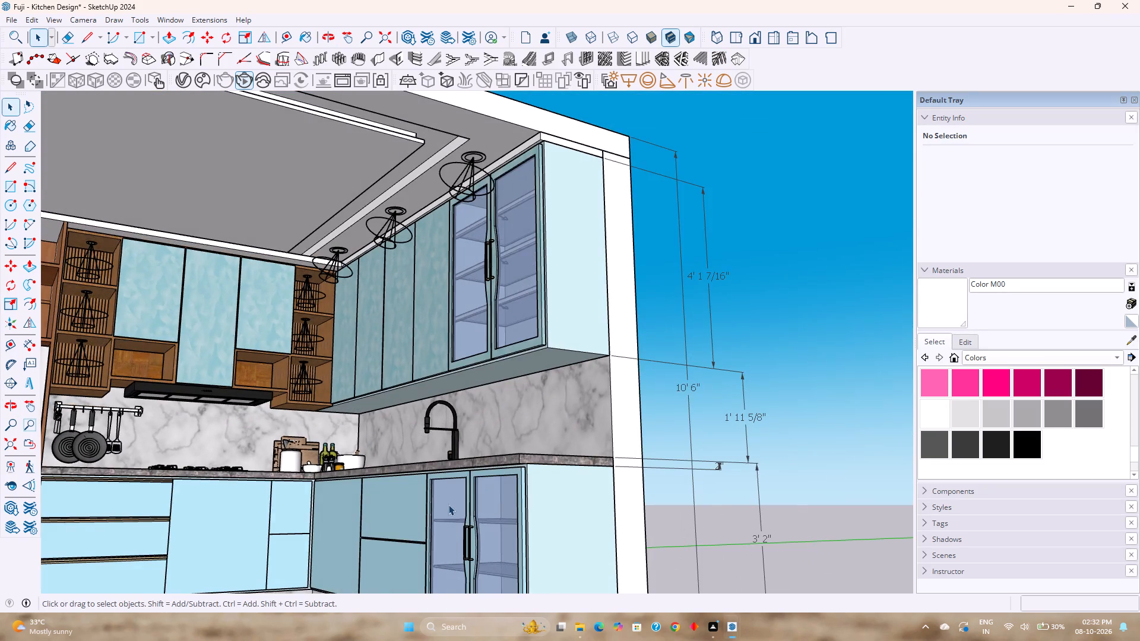
scroll(448, 504, "up", 7)
middle_click_drag(508, 476, 481, 343)
scroll(513, 285, "up", 3)
scroll(542, 233, "up", 5)
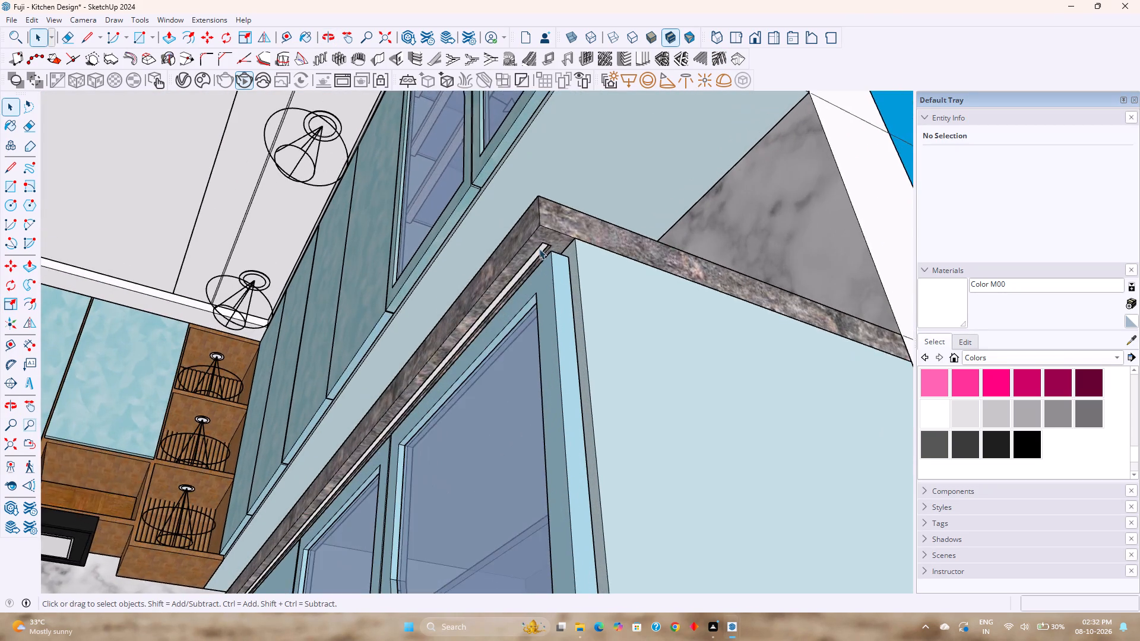
scroll(539, 249, "up", 17)
left_click(620, 200)
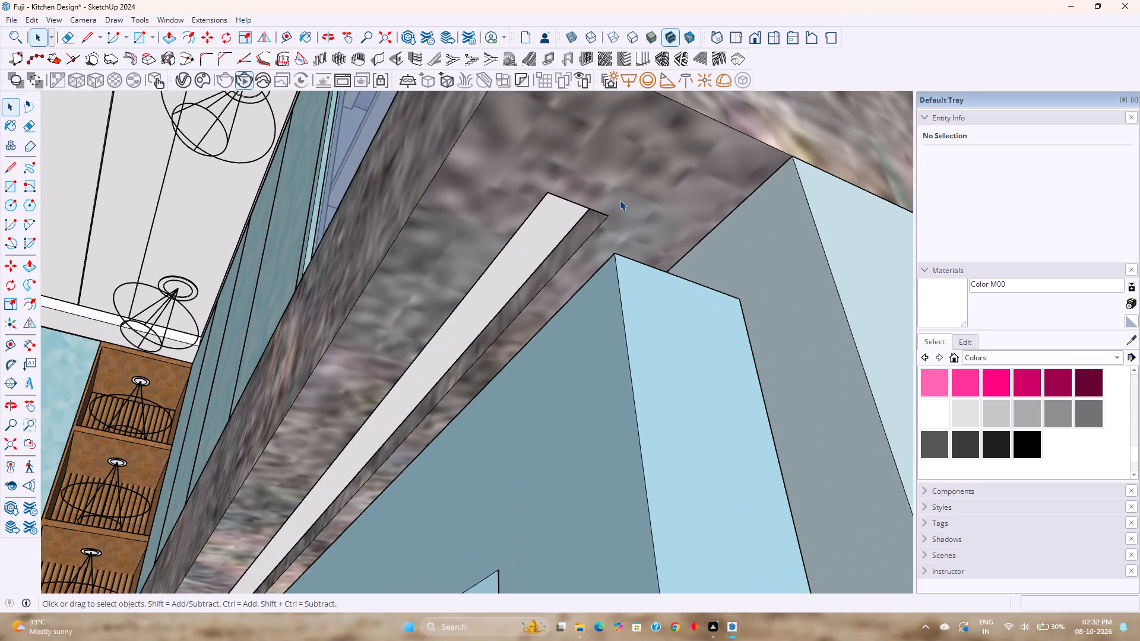
scroll(616, 202, "down", 8)
middle_click_drag(615, 208, 584, 306)
scroll(644, 182, "down", 5)
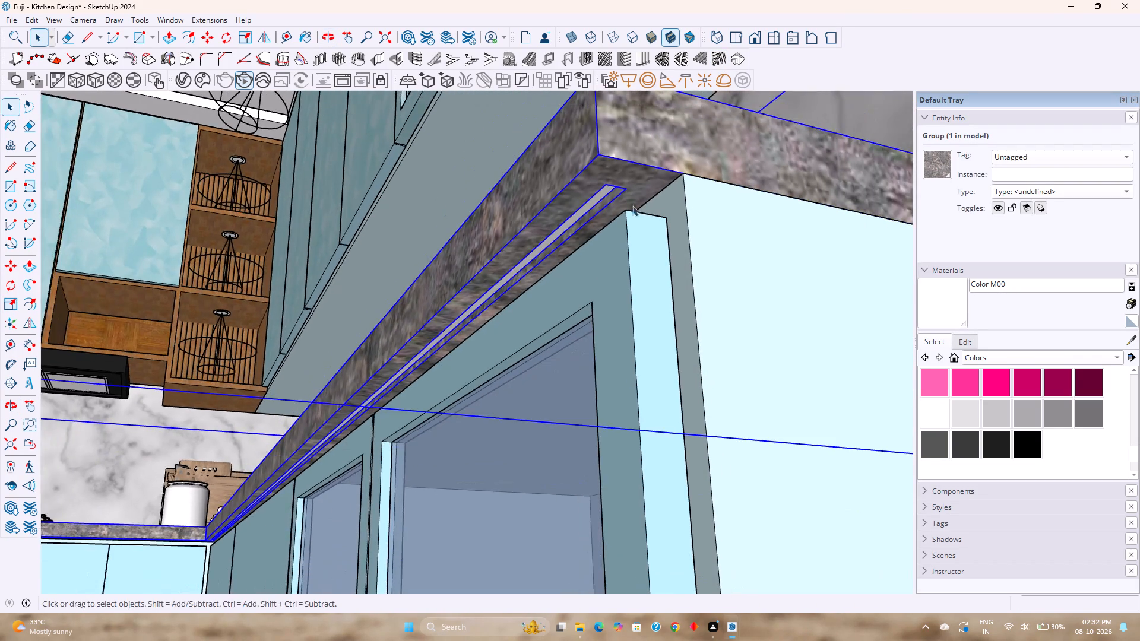
middle_click_drag(630, 218, 622, 303)
right_click(685, 125)
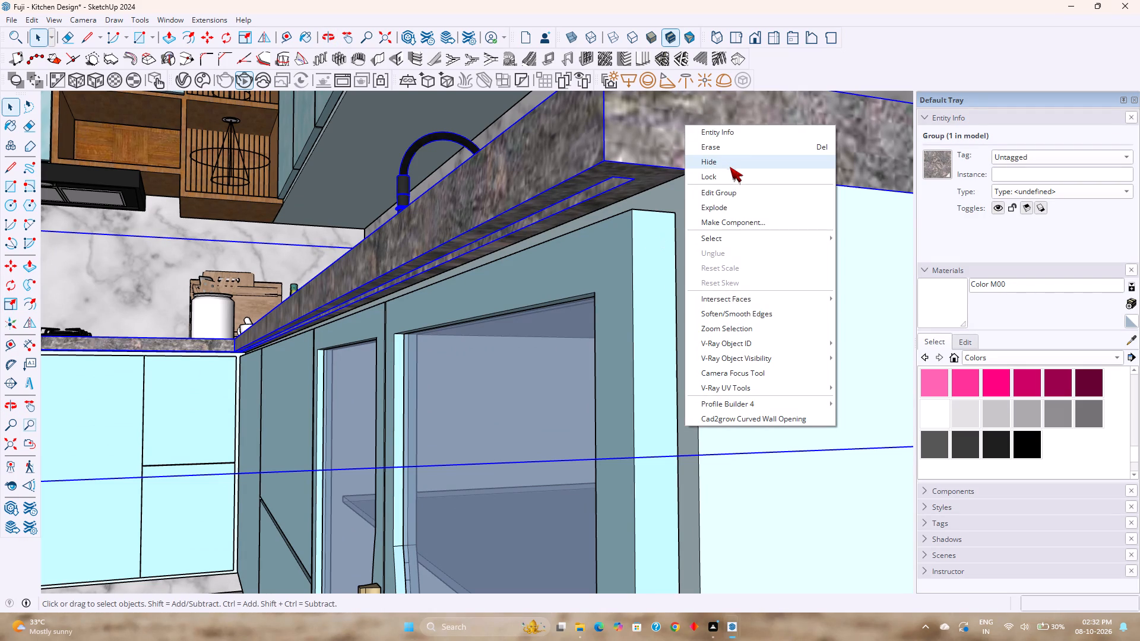
left_click(732, 235)
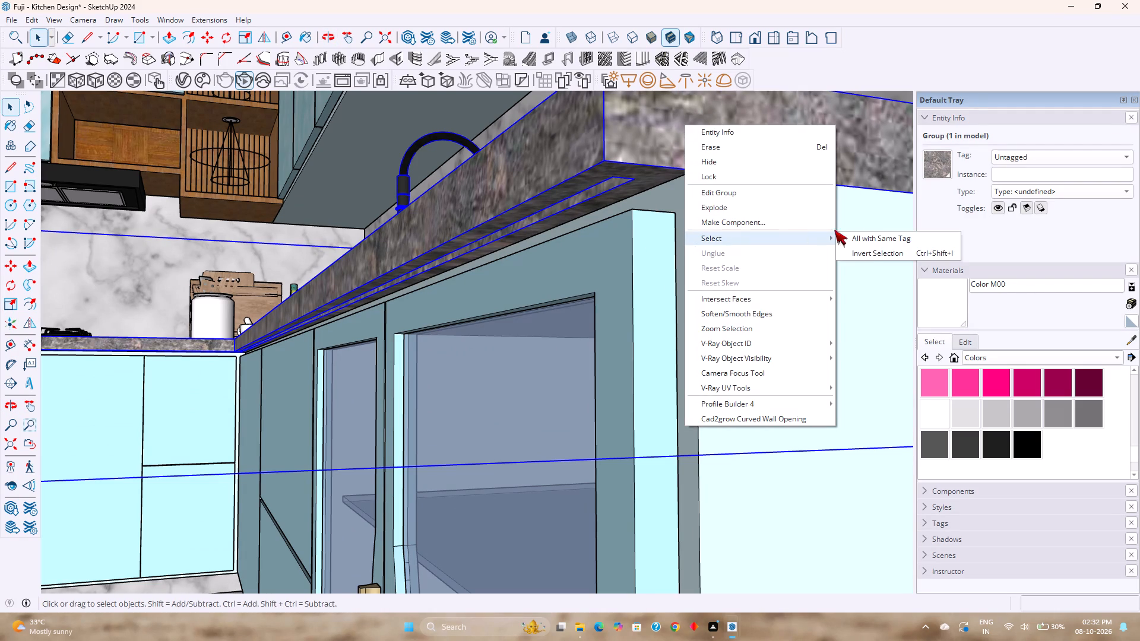
left_click(860, 254)
right_click(857, 255)
left_click(870, 287)
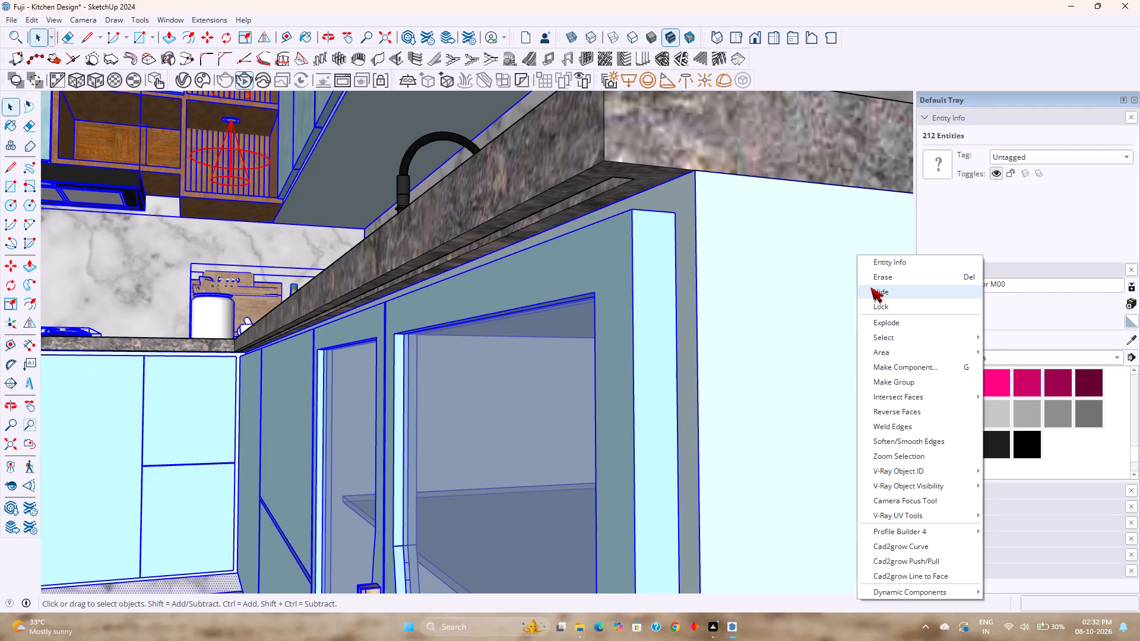
Examine the isolated countertop from all sides, including the underside, the sink bowl and the back edge.
scroll(610, 203, "up", 1)
middle_click_drag(610, 203, 455, 237)
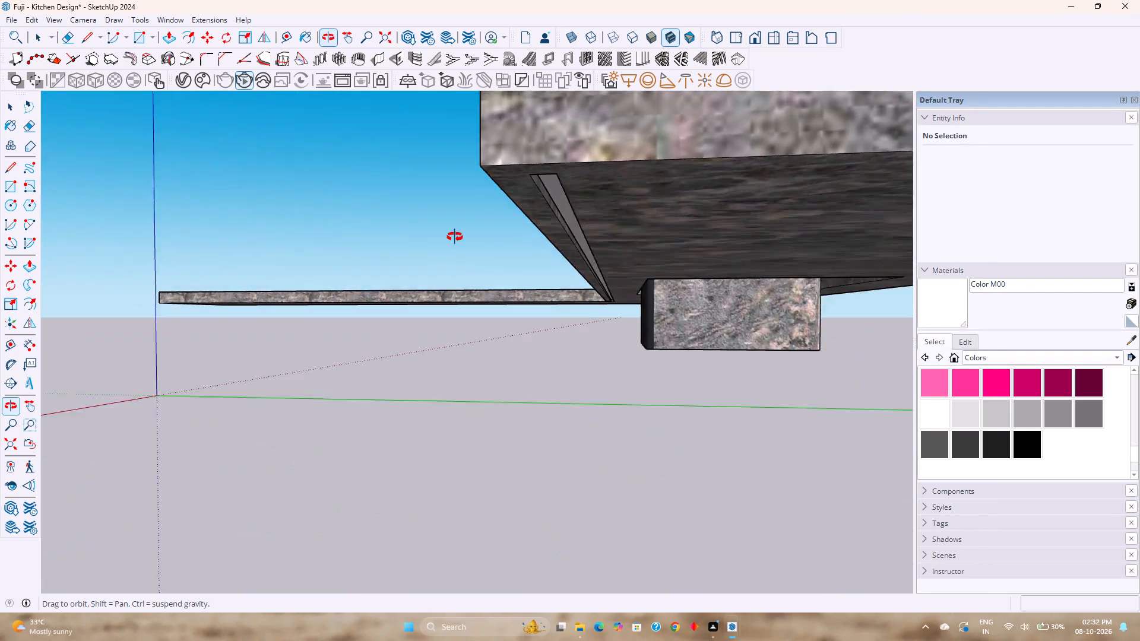
middle_click_drag(455, 237, 699, 280)
scroll(581, 275, "down", 7)
middle_click_drag(484, 275, 751, 449)
scroll(434, 307, "up", 4)
middle_click_drag(434, 307, 404, 147)
scroll(441, 237, "up", 3)
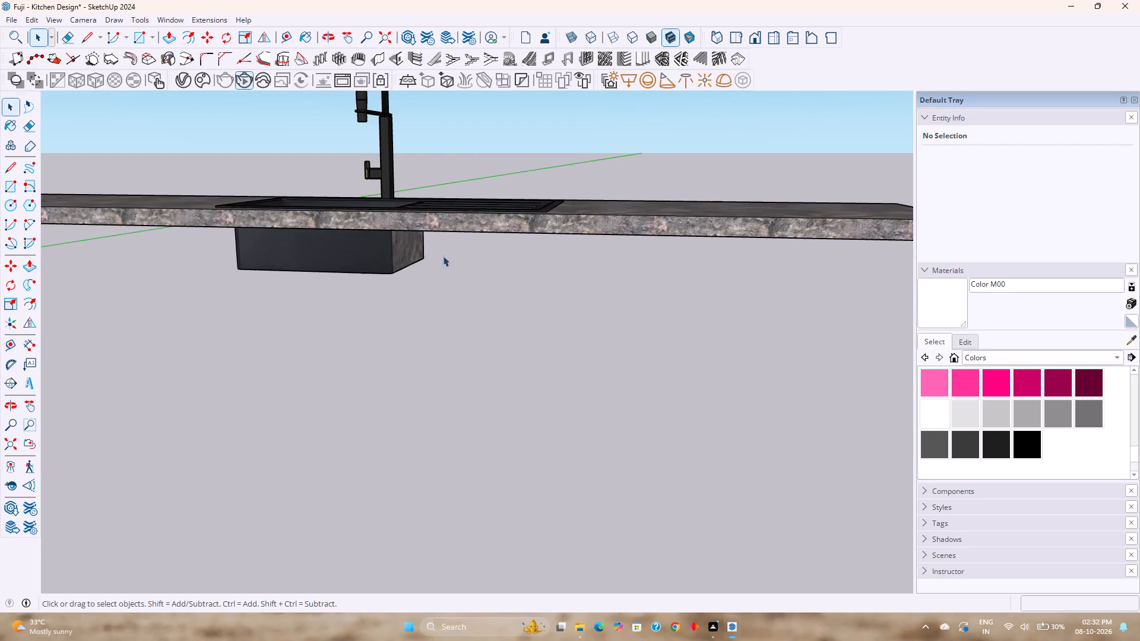
scroll(443, 256, "up", 2)
middle_click_drag(444, 258, 487, 262)
scroll(487, 268, "down", 7)
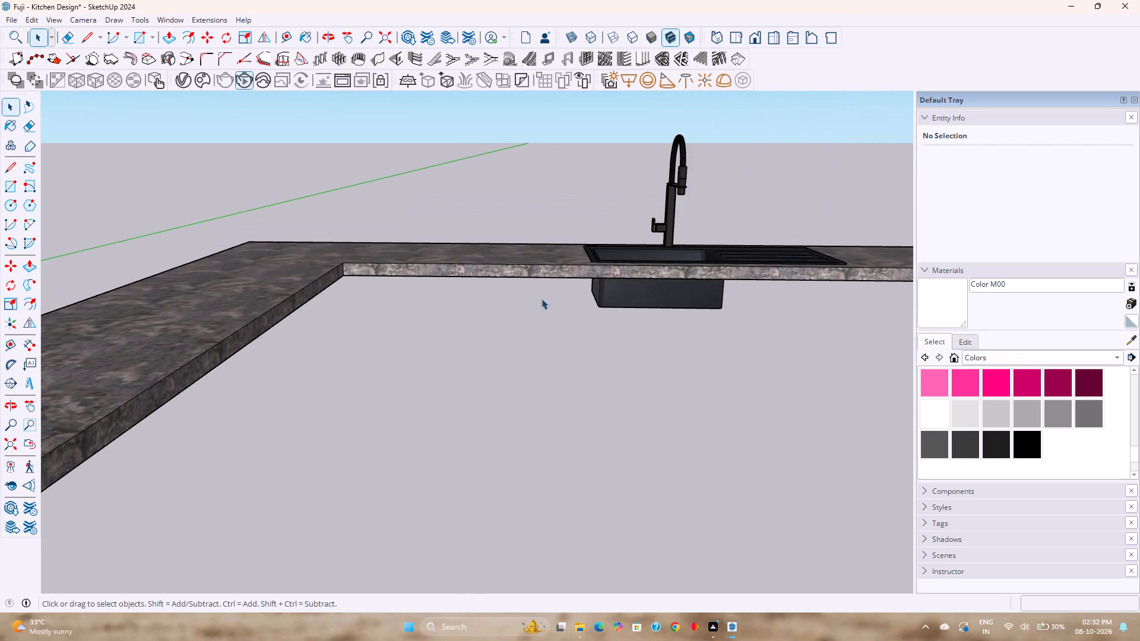
middle_click_drag(572, 316, 592, 399, "shift")
middle_click_drag(596, 383, 255, 275)
middle_click_drag(495, 300, 474, 300)
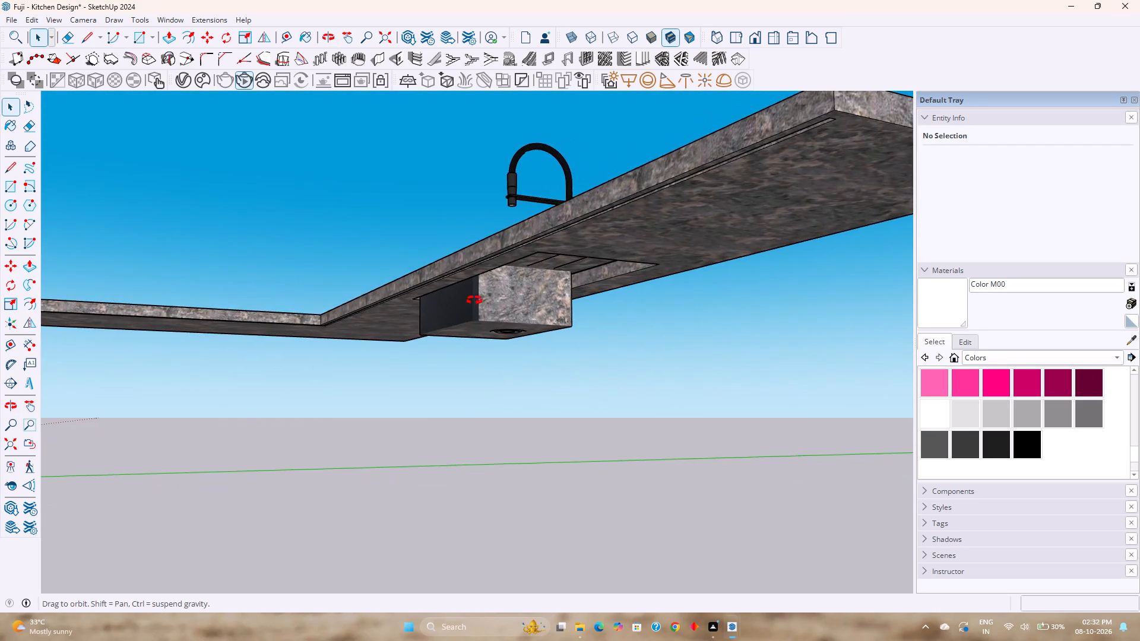
middle_click_drag(474, 300, 444, 250)
scroll(444, 229, "up", 4)
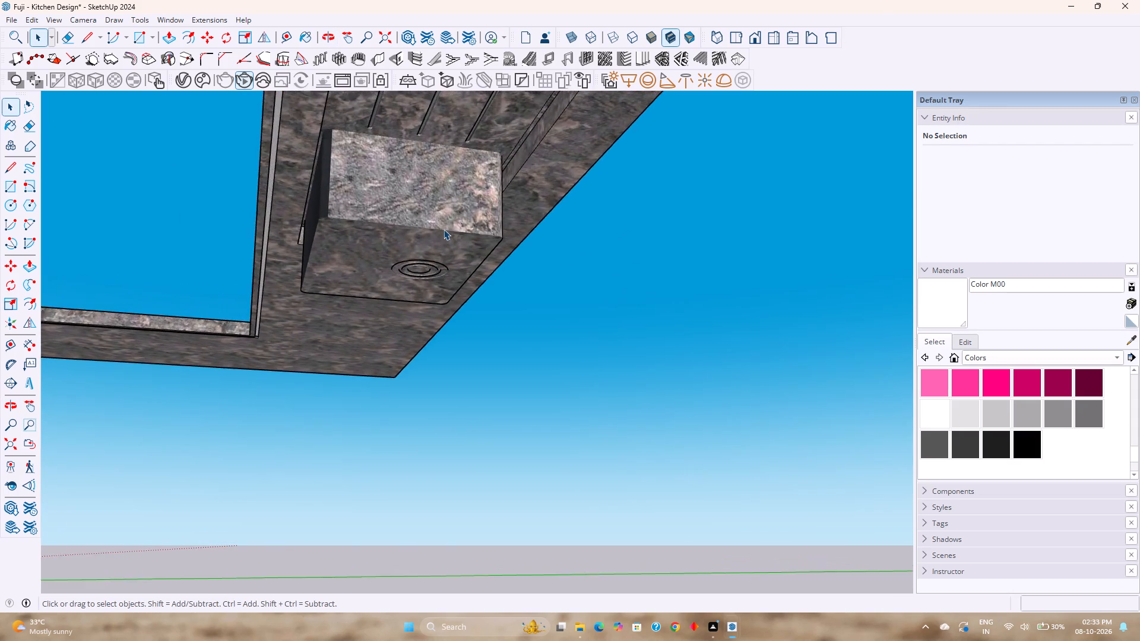
scroll(444, 229, "up", 5)
middle_click_drag(502, 236, 202, 250)
scroll(202, 252, "up", 1)
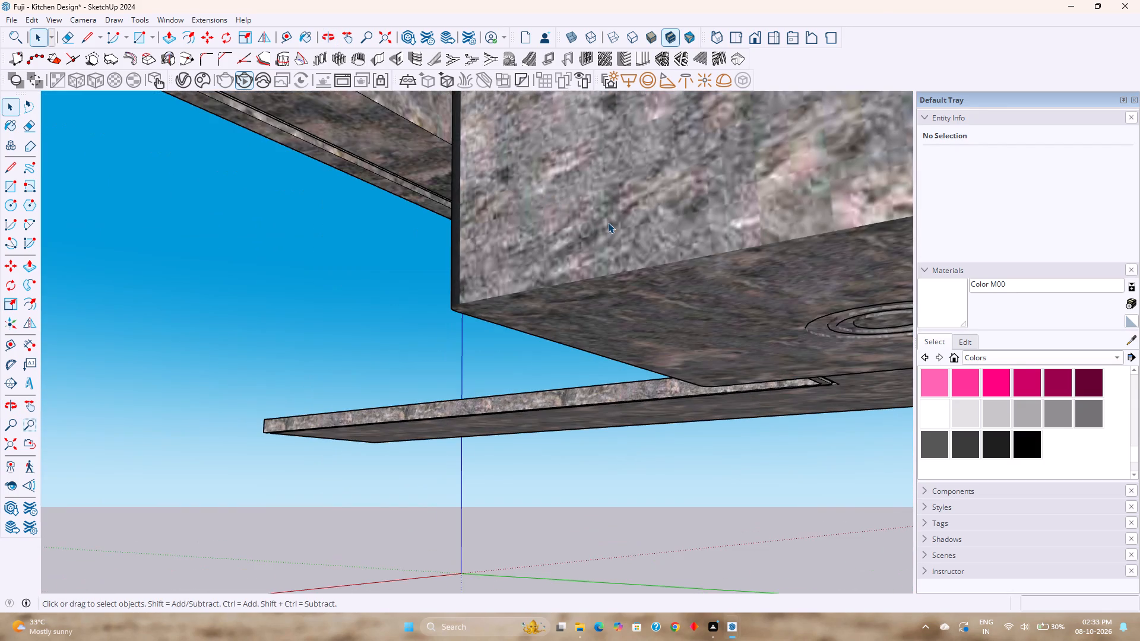
scroll(608, 223, "down", 5)
middle_click_drag(703, 234, 490, 279, "shift")
middle_click_drag(664, 270, 471, 212)
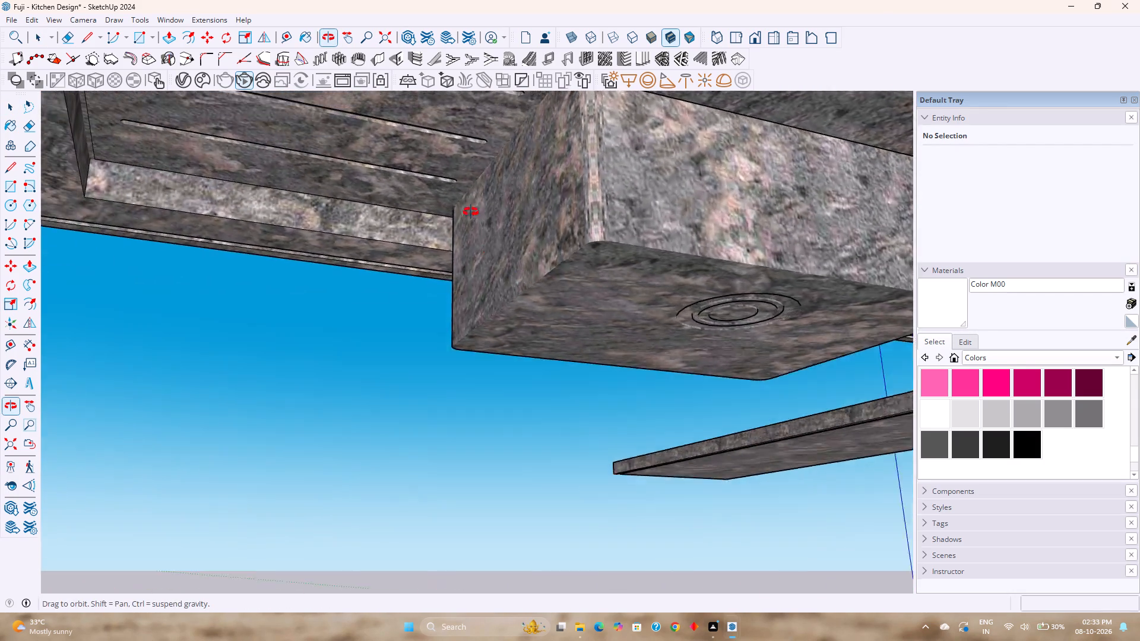
middle_click_drag(471, 212, 475, 163)
scroll(601, 225, "down", 2)
middle_click_drag(602, 234, 756, 290)
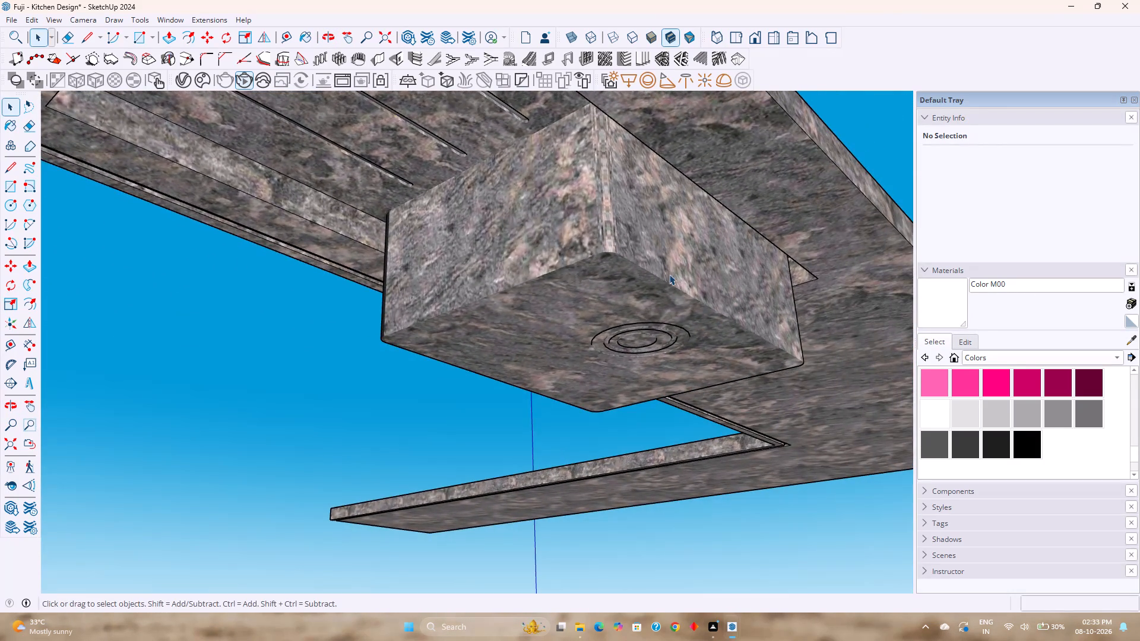
scroll(669, 274, "down", 9)
middle_click_drag(662, 264, 622, 388)
middle_click(658, 291)
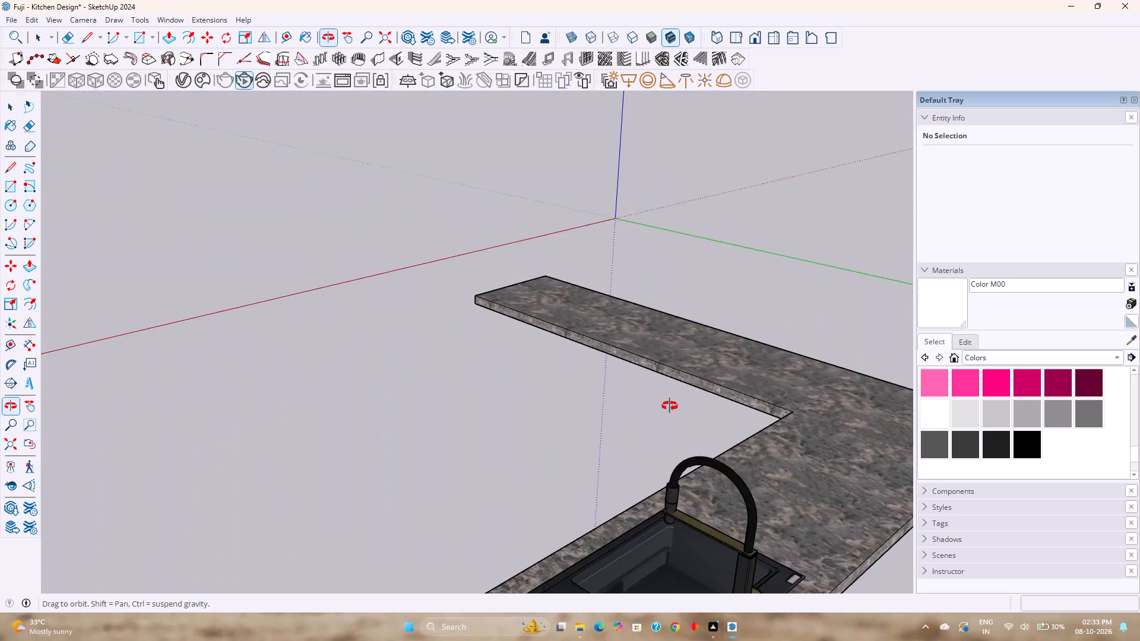
scroll(658, 294, "down", 3)
middle_click_drag(647, 278, 314, 311)
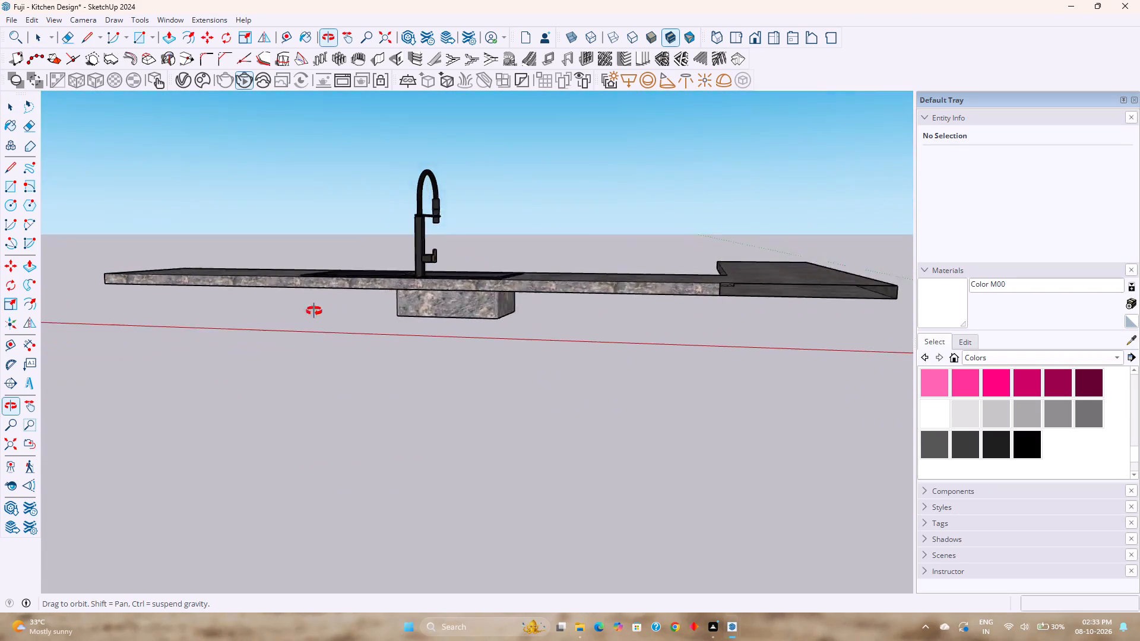
middle_click_drag(314, 311, 160, 303)
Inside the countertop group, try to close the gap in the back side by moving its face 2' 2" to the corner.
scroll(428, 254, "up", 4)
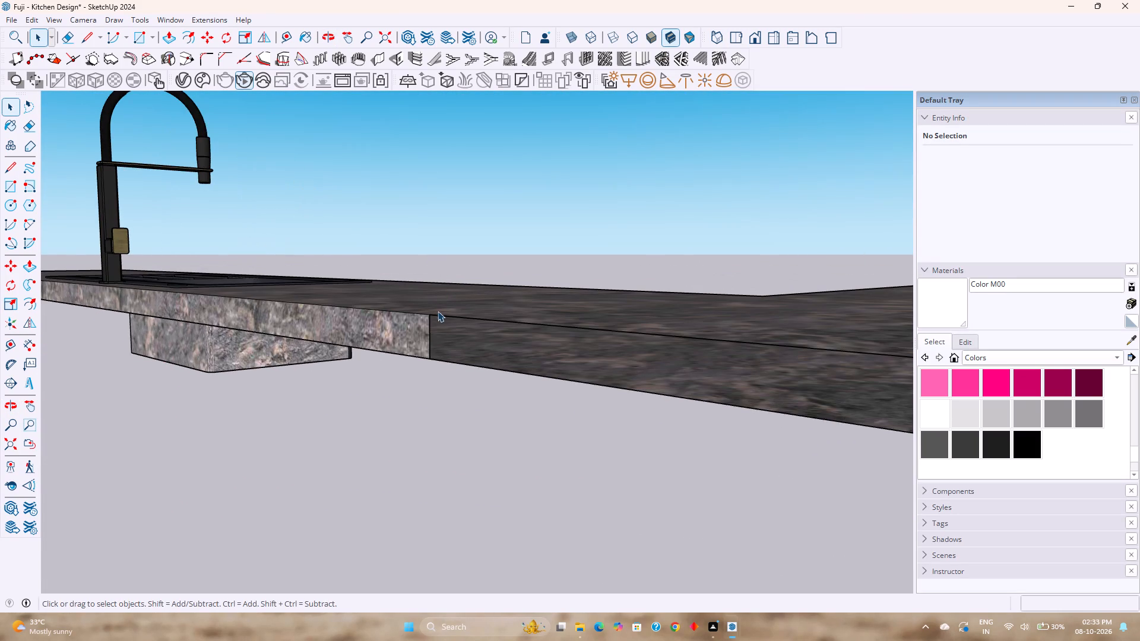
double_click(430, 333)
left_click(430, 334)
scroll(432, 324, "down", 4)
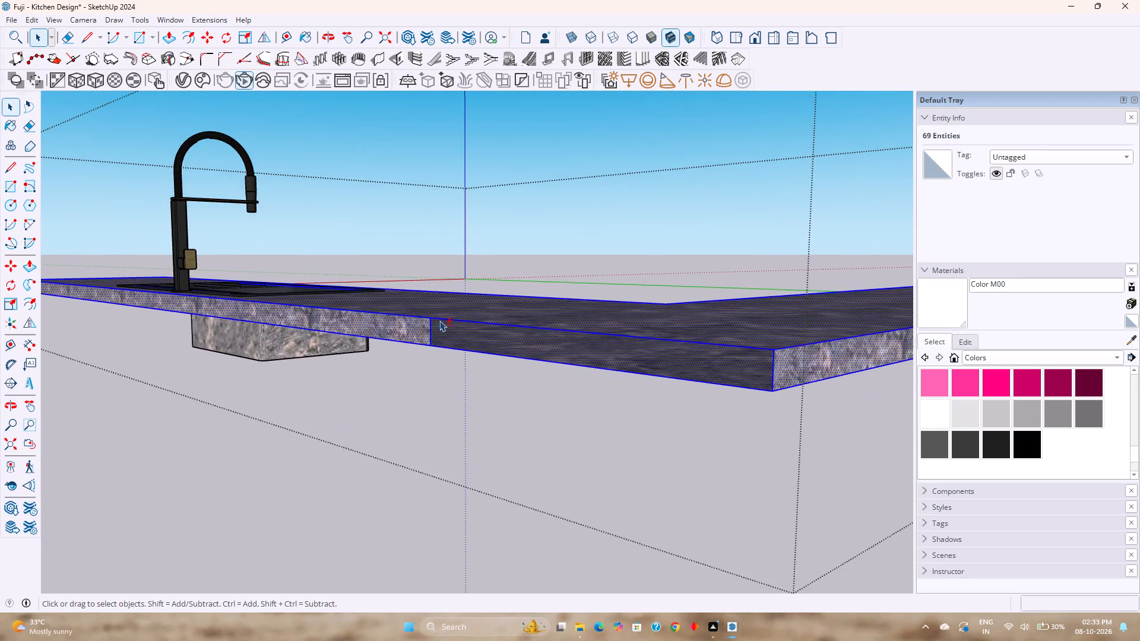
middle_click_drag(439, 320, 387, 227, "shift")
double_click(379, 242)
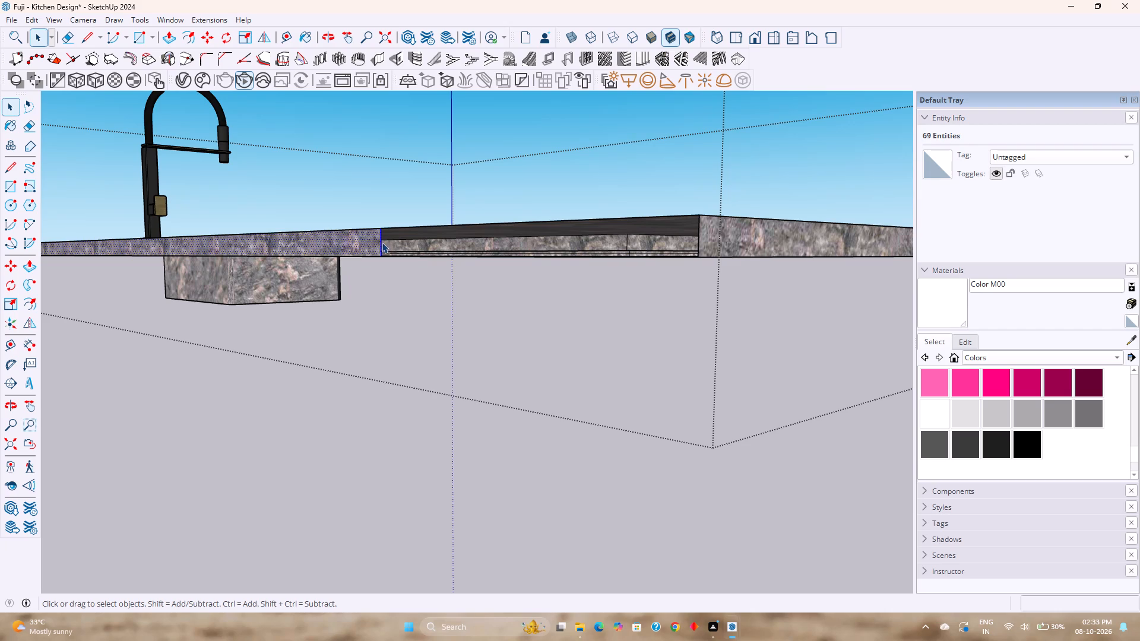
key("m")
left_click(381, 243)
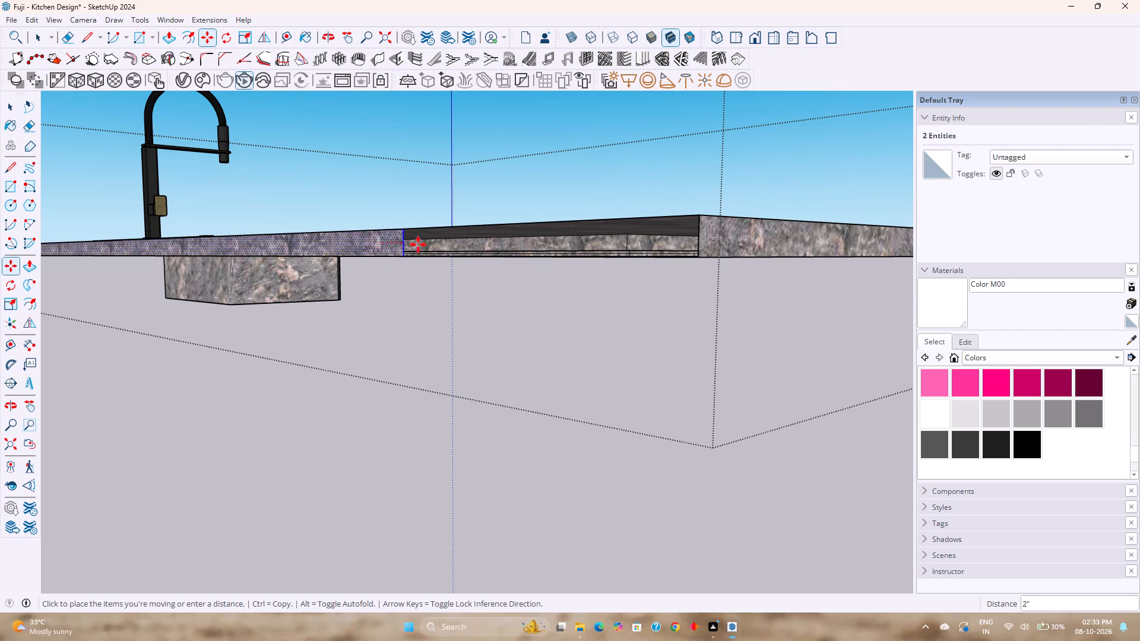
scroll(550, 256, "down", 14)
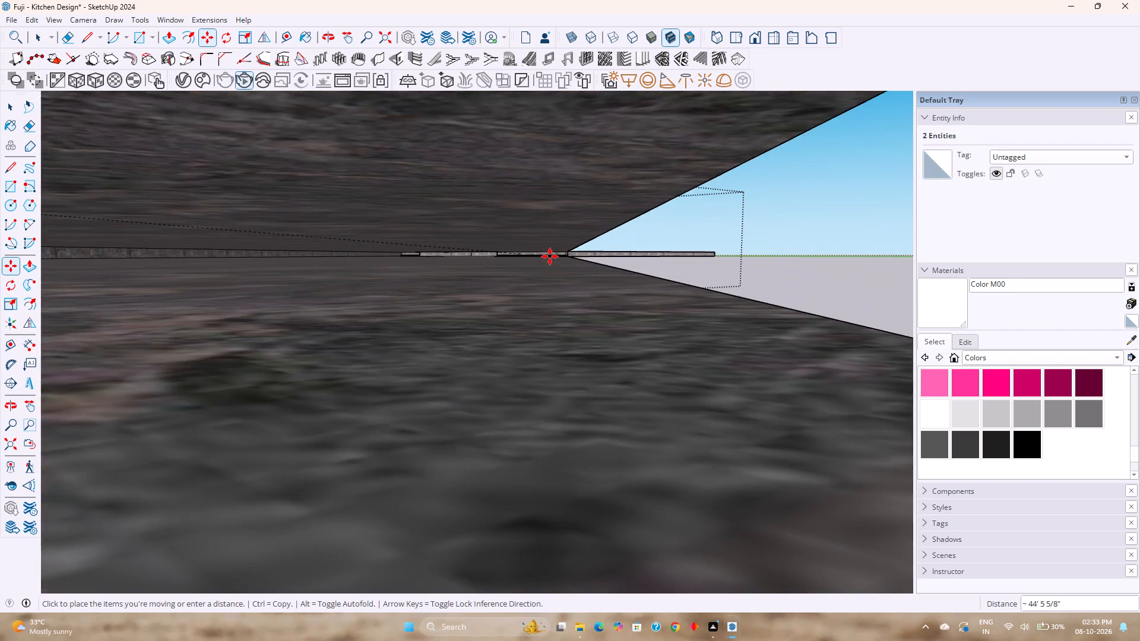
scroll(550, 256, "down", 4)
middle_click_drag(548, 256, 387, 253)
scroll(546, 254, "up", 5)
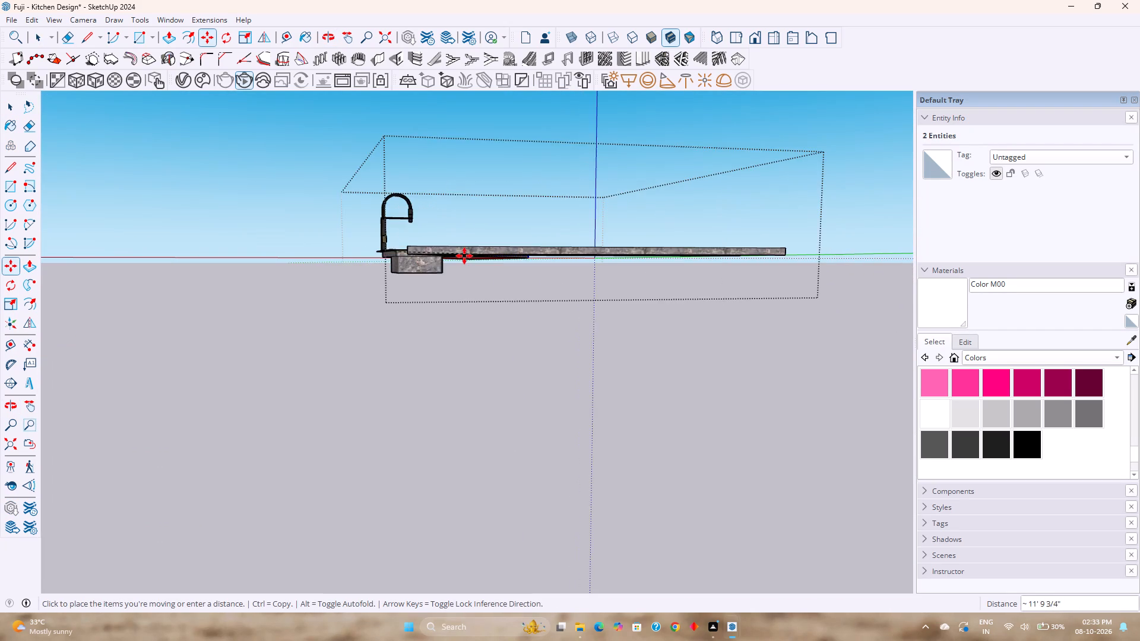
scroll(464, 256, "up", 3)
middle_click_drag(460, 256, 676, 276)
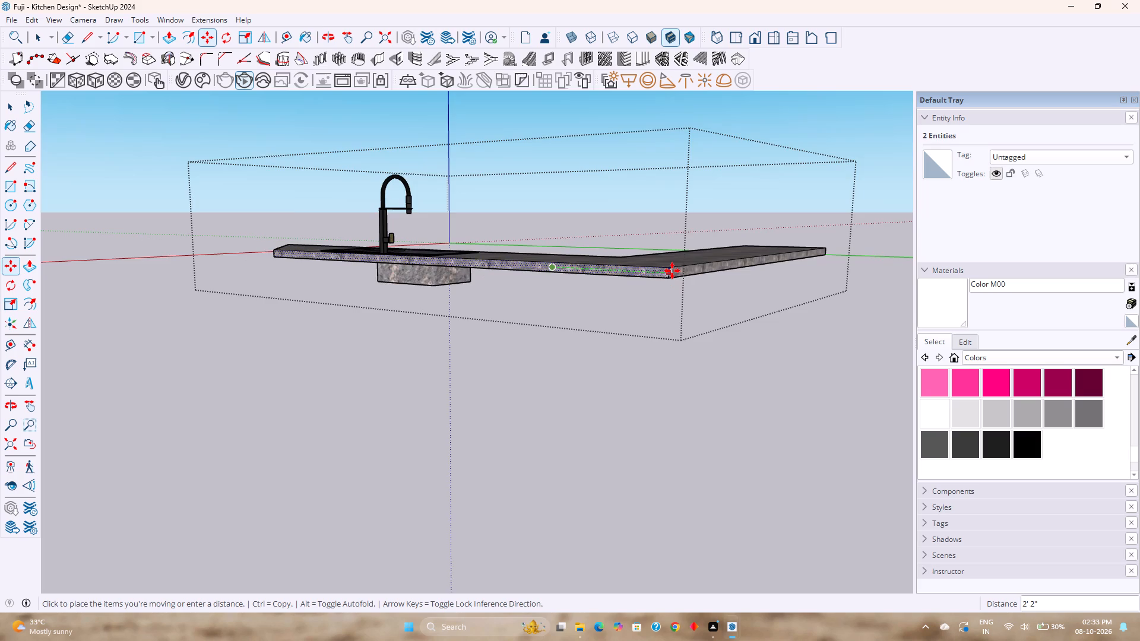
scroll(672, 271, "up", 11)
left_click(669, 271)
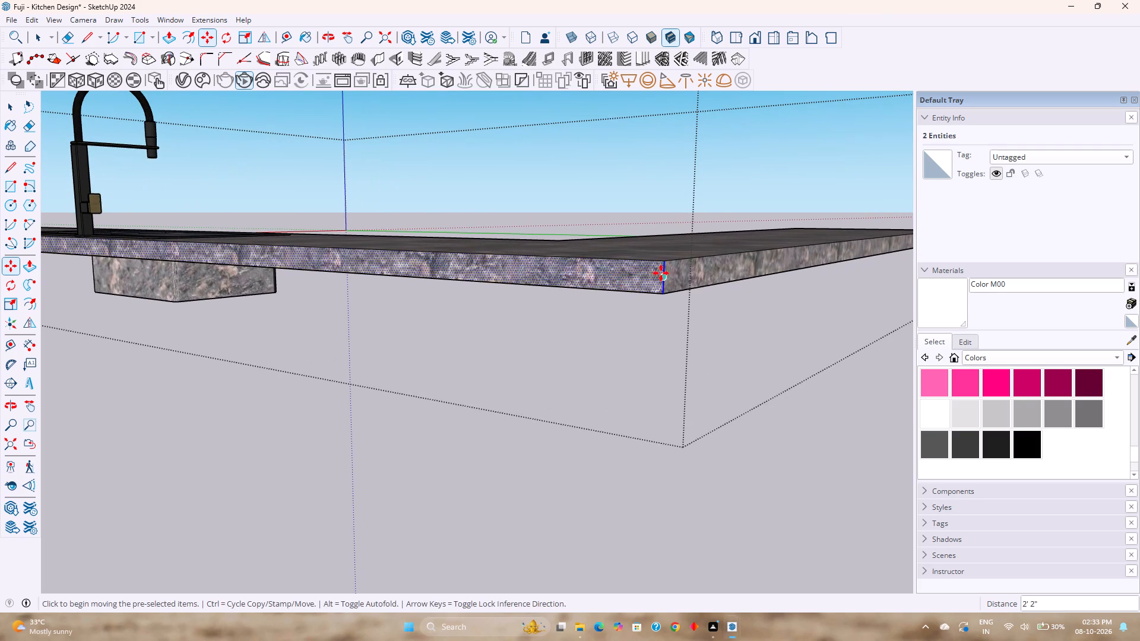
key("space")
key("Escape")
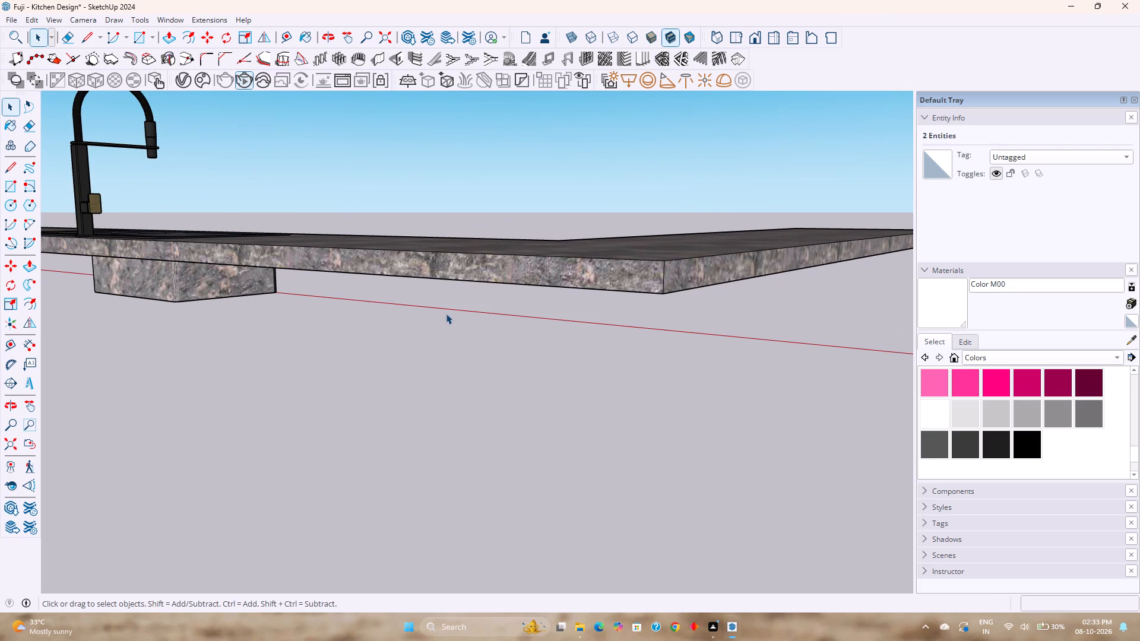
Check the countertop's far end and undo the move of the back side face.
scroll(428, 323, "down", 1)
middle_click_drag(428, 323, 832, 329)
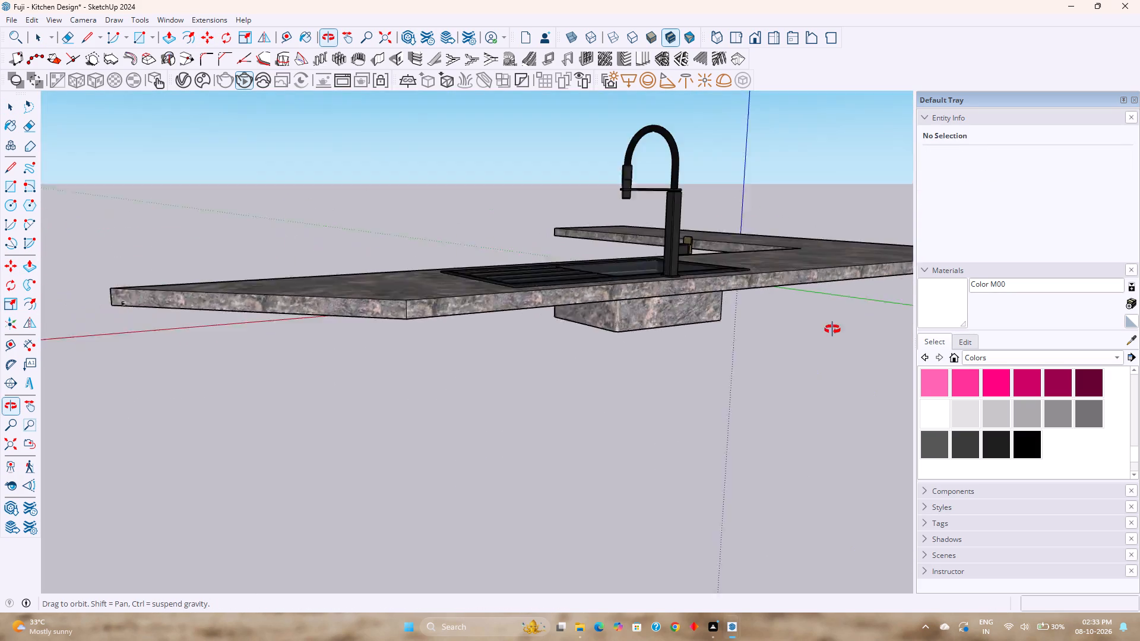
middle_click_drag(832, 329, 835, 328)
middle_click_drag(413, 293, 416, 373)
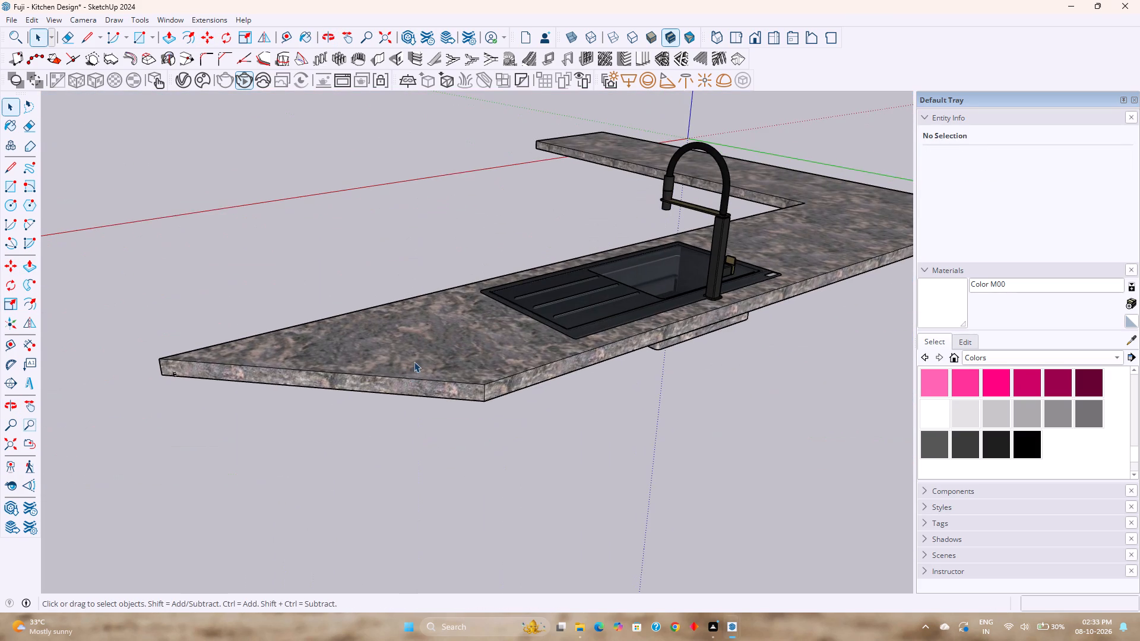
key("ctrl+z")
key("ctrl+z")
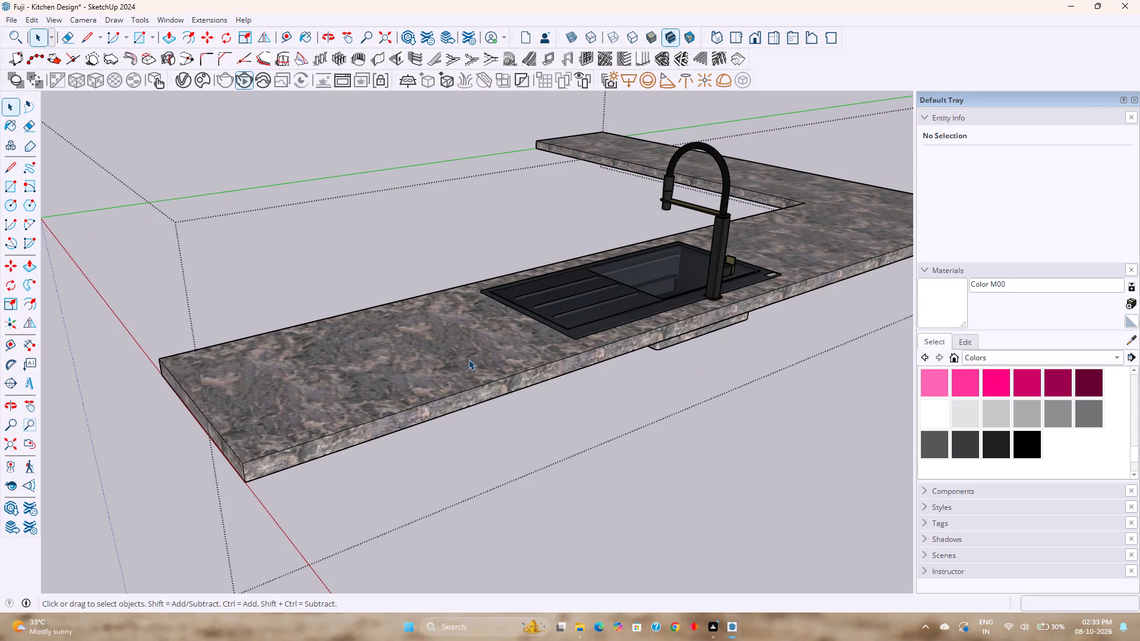
Close the open back side face by drawing a 2" vertical line at the countertop's outer back corner.
middle_click_drag(480, 361, 0, 275)
scroll(381, 315, "down", 4)
scroll(505, 335, "down", 3)
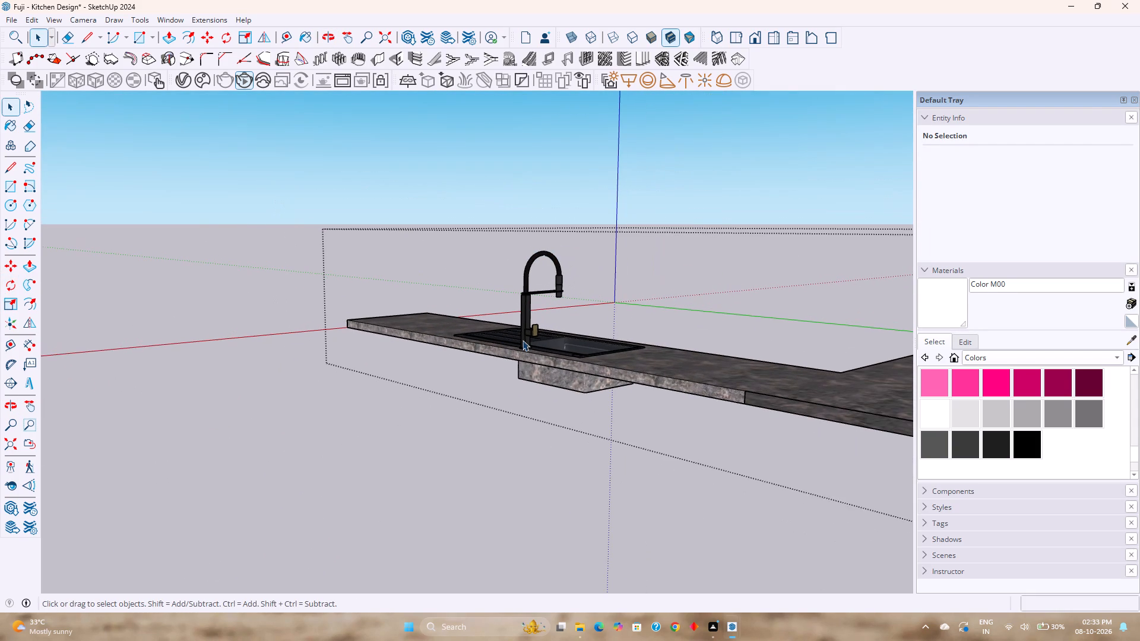
middle_click_drag(763, 395, 438, 306, "shift")
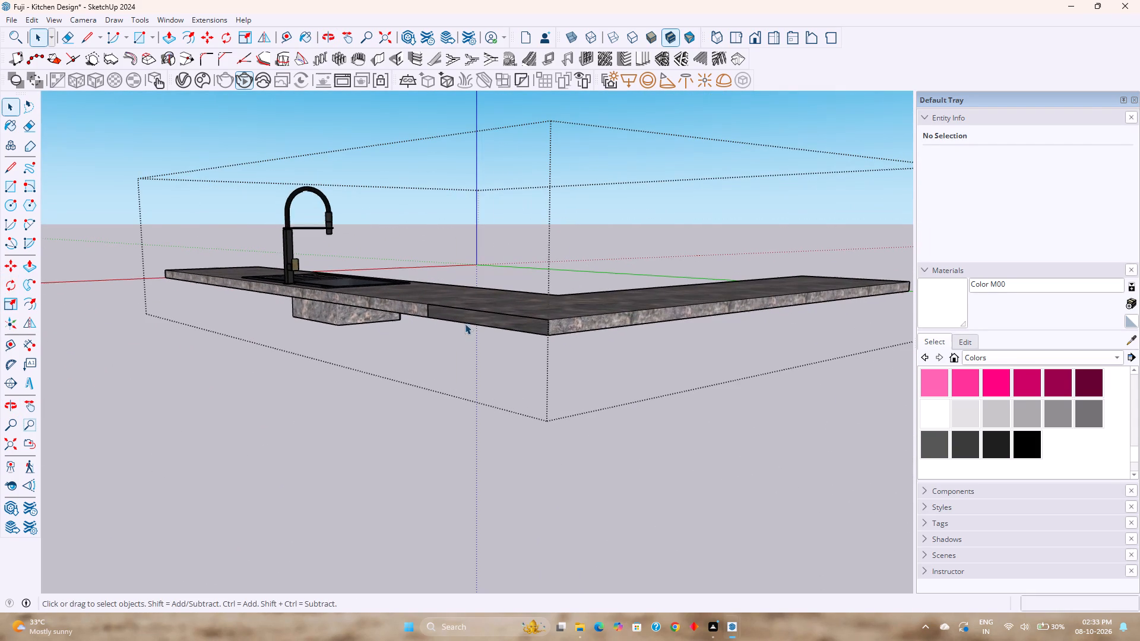
double_click(484, 312)
scroll(477, 323, "up", 4)
left_click(477, 323)
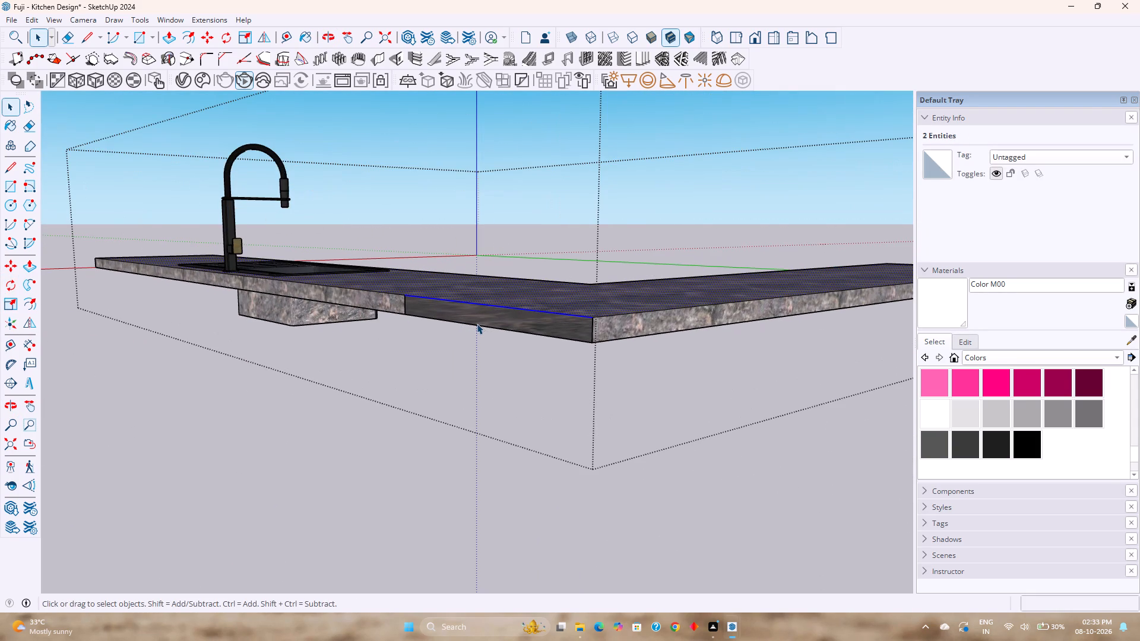
left_click(87, 44)
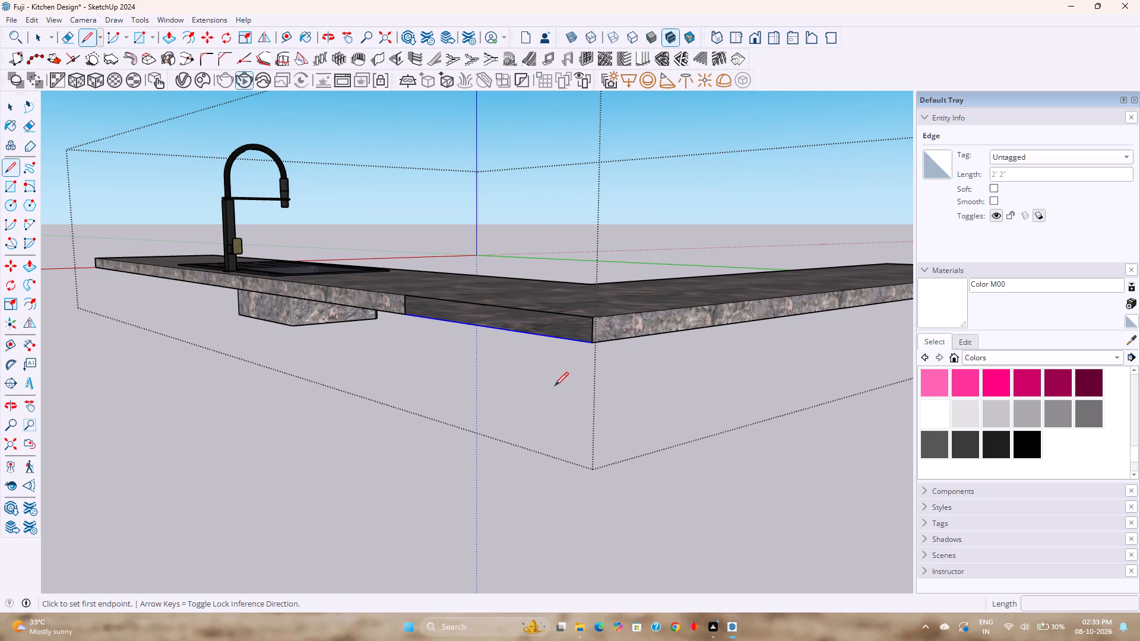
left_click(596, 322)
left_click(599, 339)
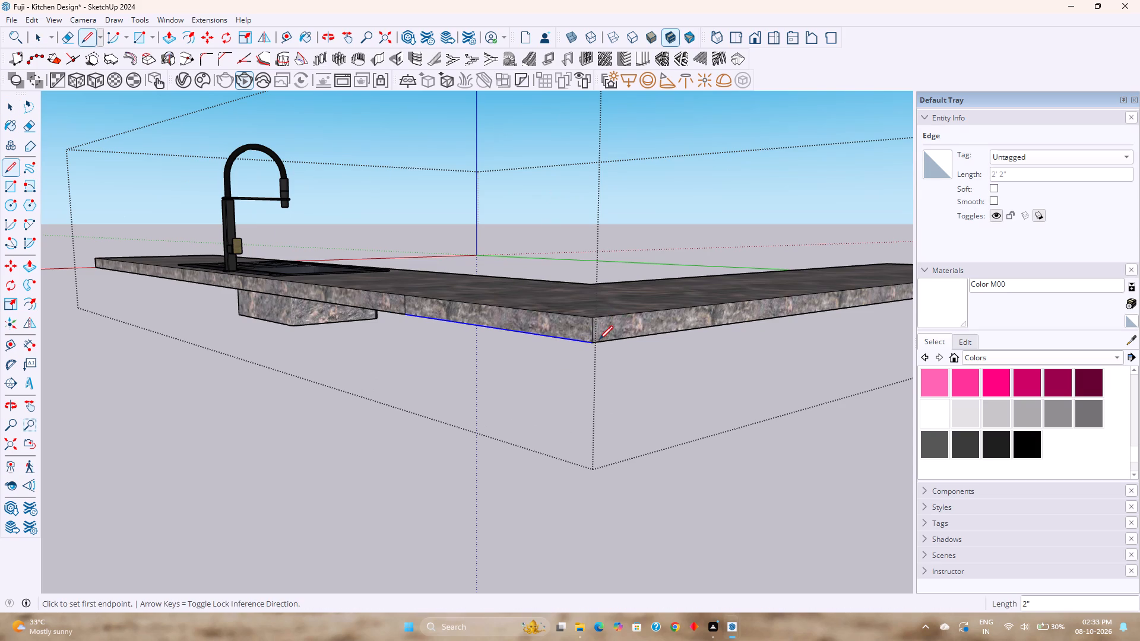
Delete the vertical seam edge between the two back side faces of the countertop.
key("space")
left_click(405, 307)
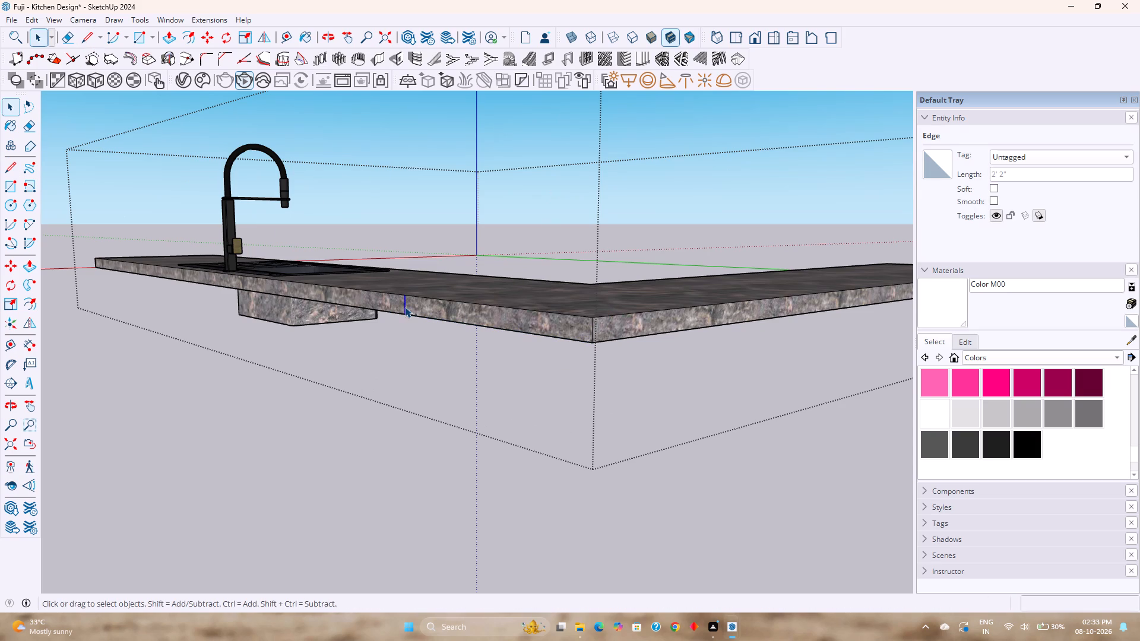
key("Delete")
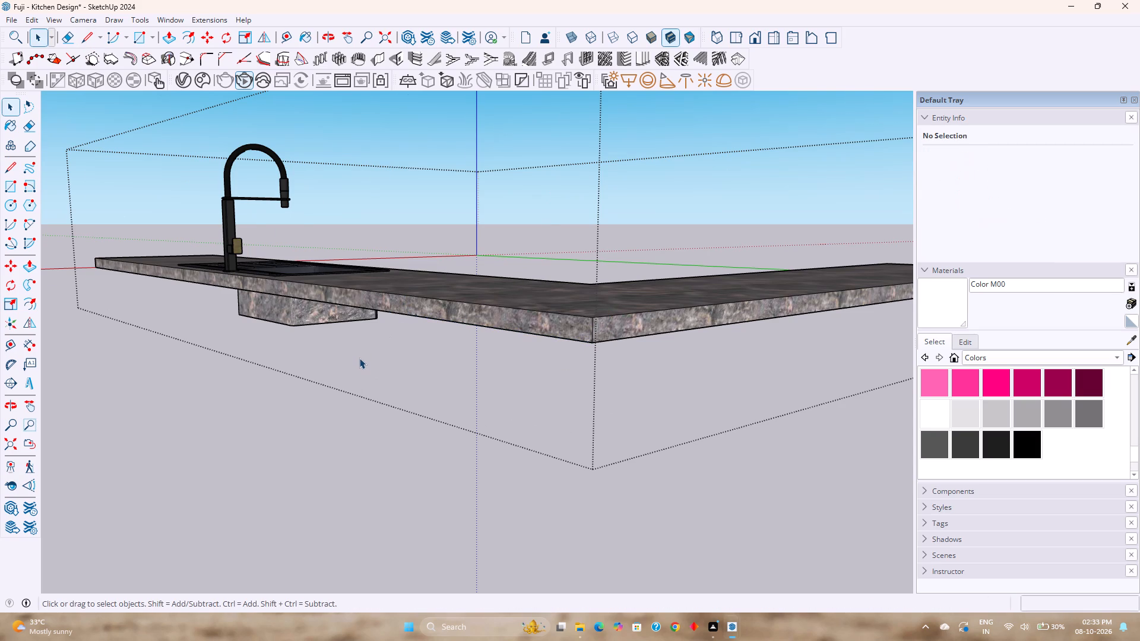
Examine the countertop's underside, including the sink bowl and the thin strip running beneath the front edges to the inner corner.
scroll(359, 358, "down", 2)
middle_click_drag(372, 370, 428, 250)
scroll(197, 383, "up", 2)
middle_click_drag(196, 385, 337, 331)
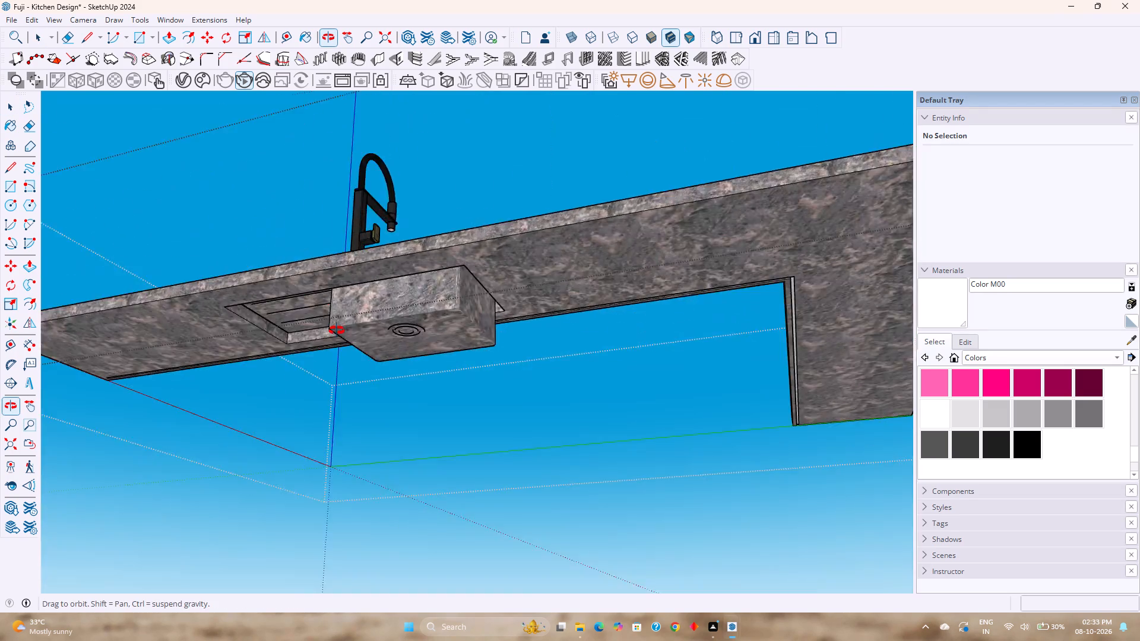
middle_click_drag(337, 331, 425, 338)
middle_click_drag(266, 345, 603, 267)
scroll(604, 201, "up", 1)
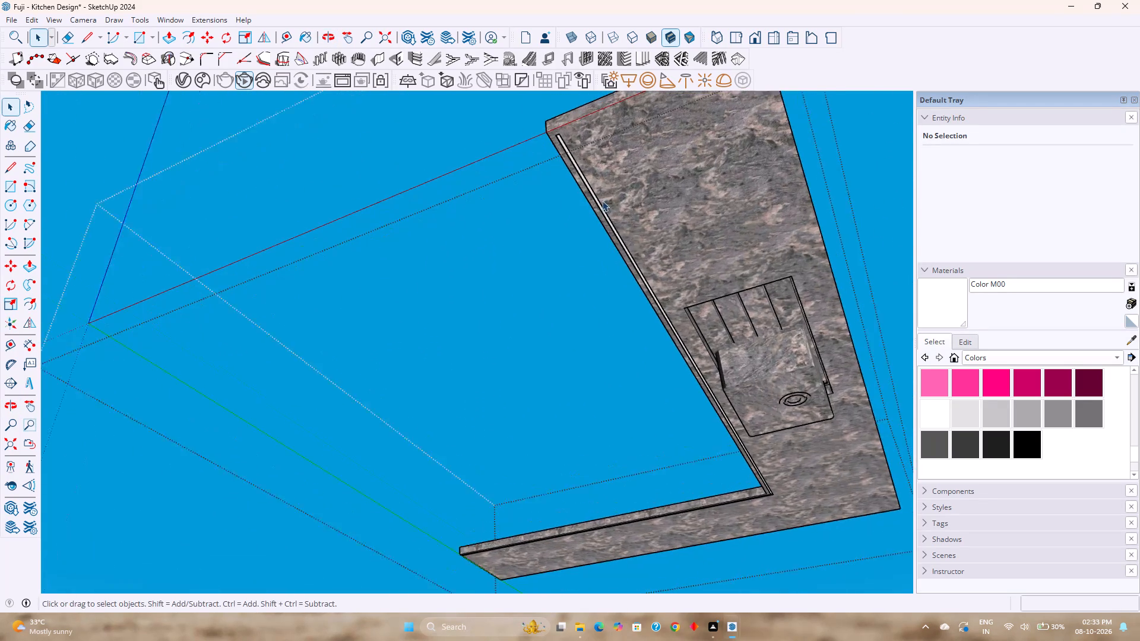
scroll(602, 201, "up", 15)
left_click(579, 155)
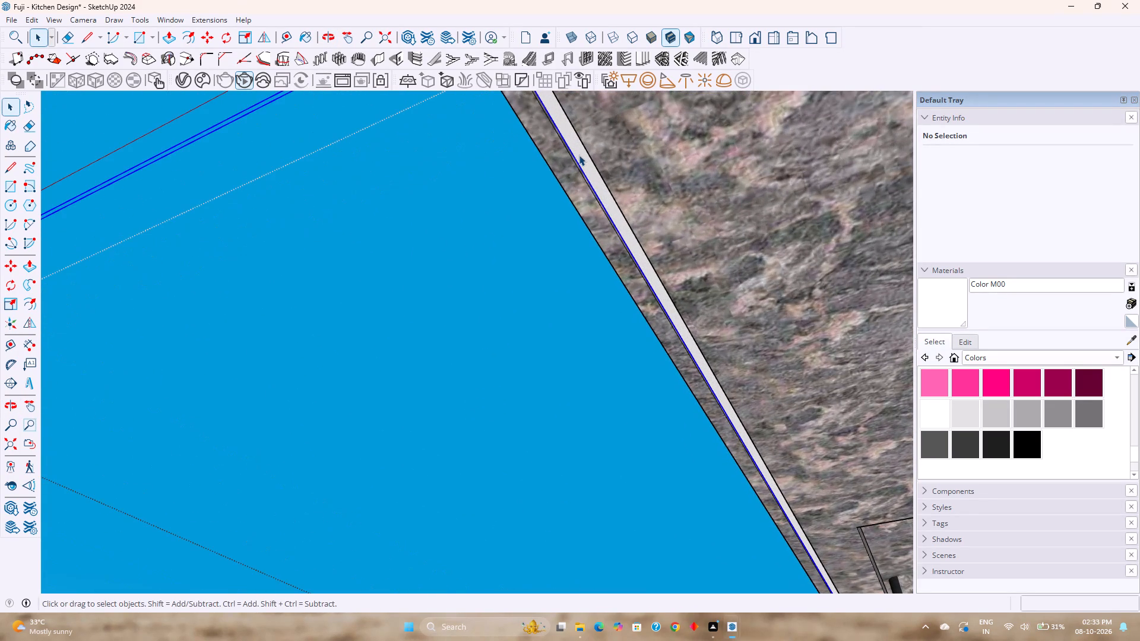
middle_click_drag(579, 155, 612, 361)
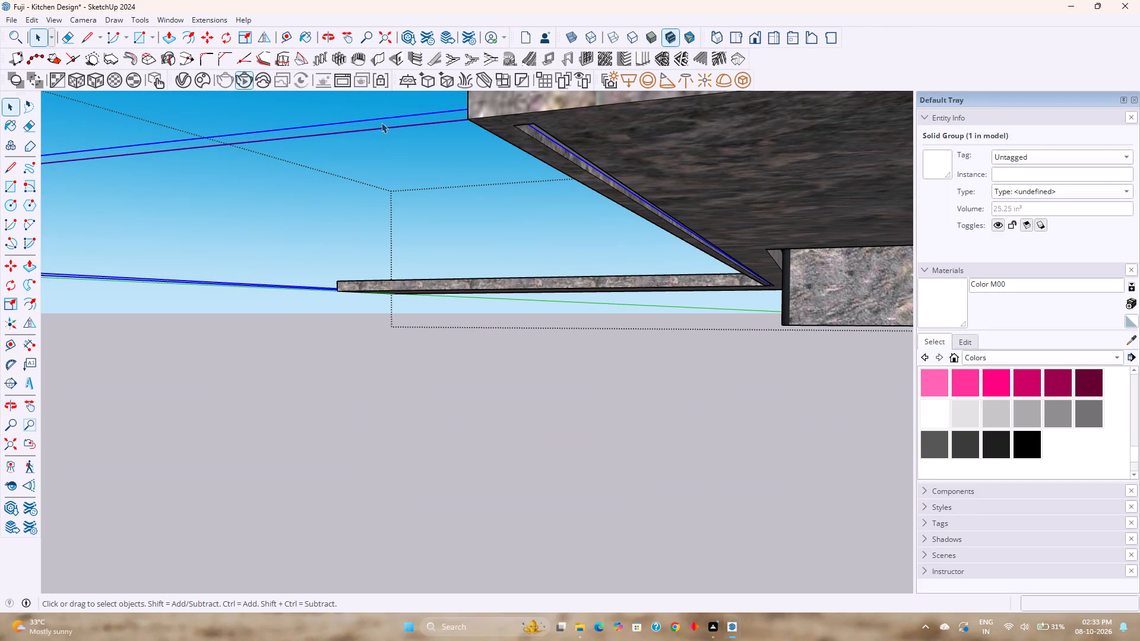
right_click(411, 108)
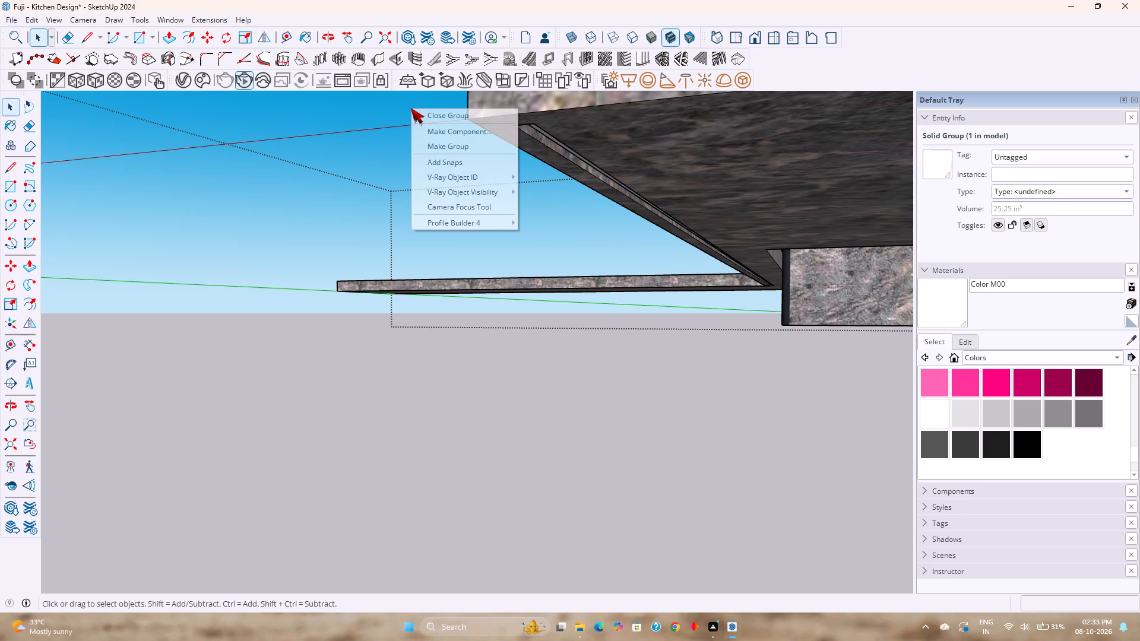
left_click(485, 362)
key("Escape")
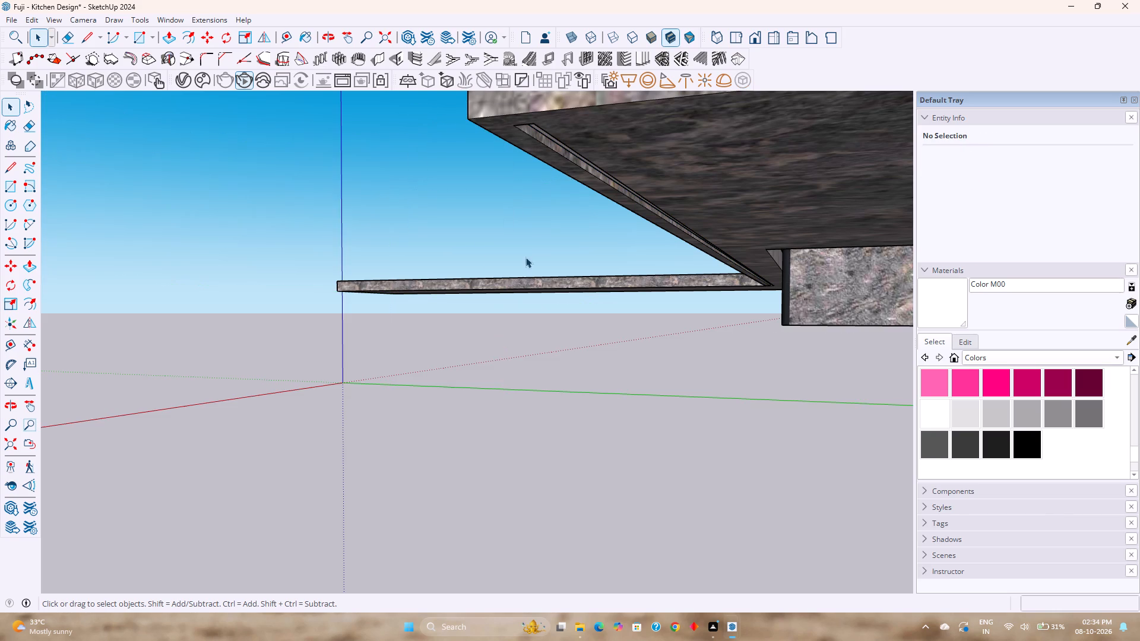
middle_click_drag(551, 212, 535, 341, "shift")
middle_click_drag(517, 347, 541, 199)
middle_click_drag(549, 193, 463, 420, "shift")
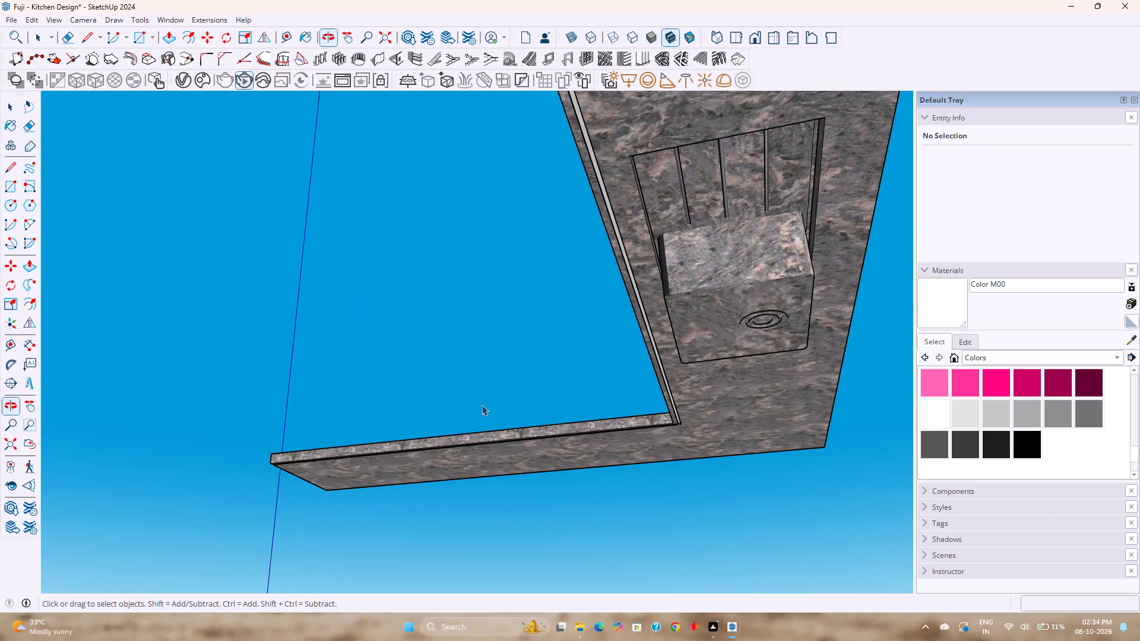
scroll(689, 399, "up", 8)
middle_click_drag(673, 431, 647, 325)
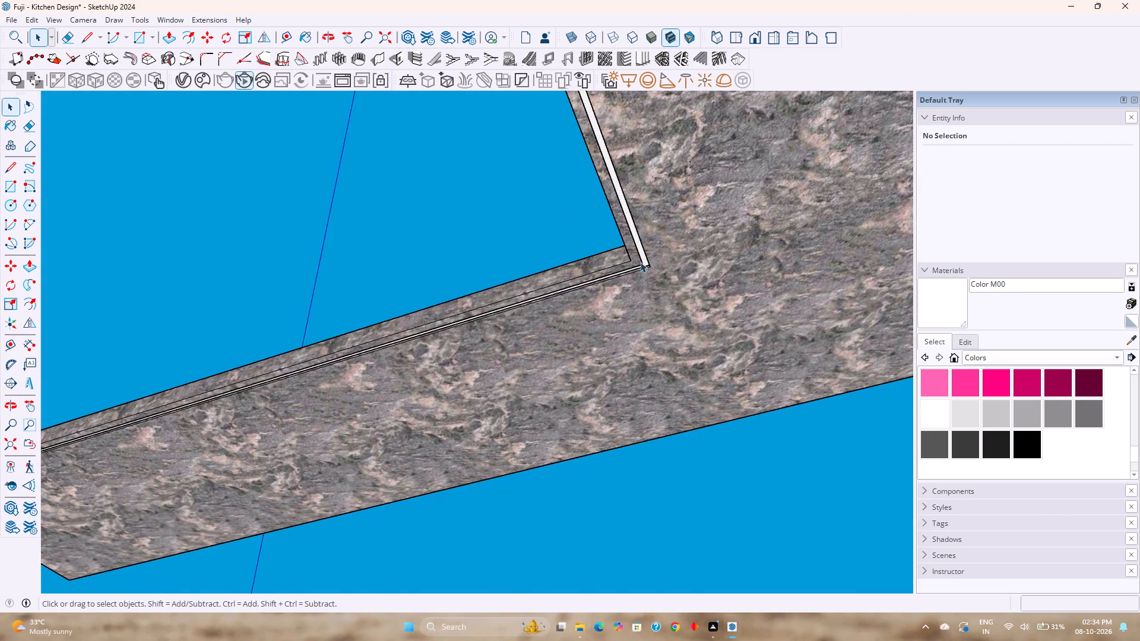
Inside the countertop group, hide the granite slab geometry around the L-shaped strip.
scroll(640, 258, "up", 18)
left_click(648, 253)
double_click(648, 253)
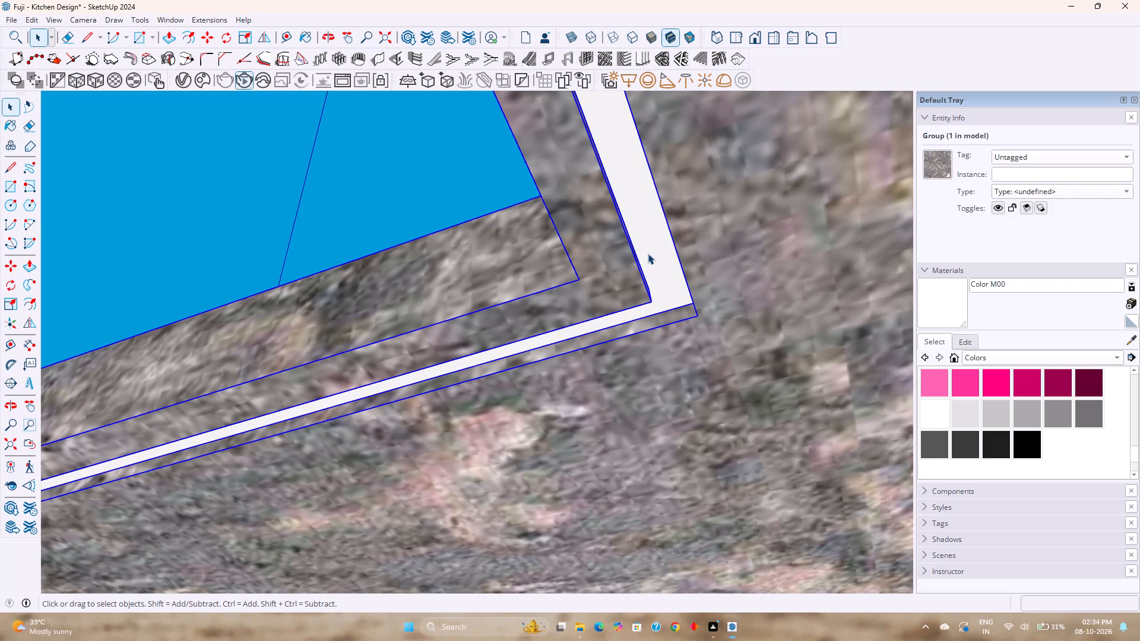
right_click(648, 253)
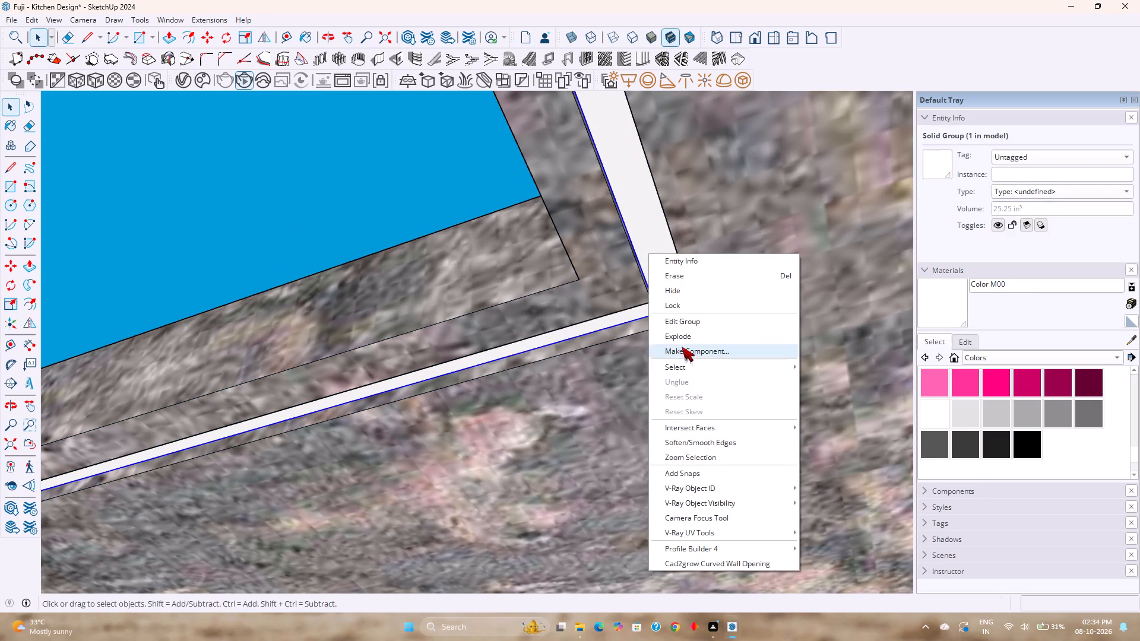
left_click(808, 377)
right_click(808, 363)
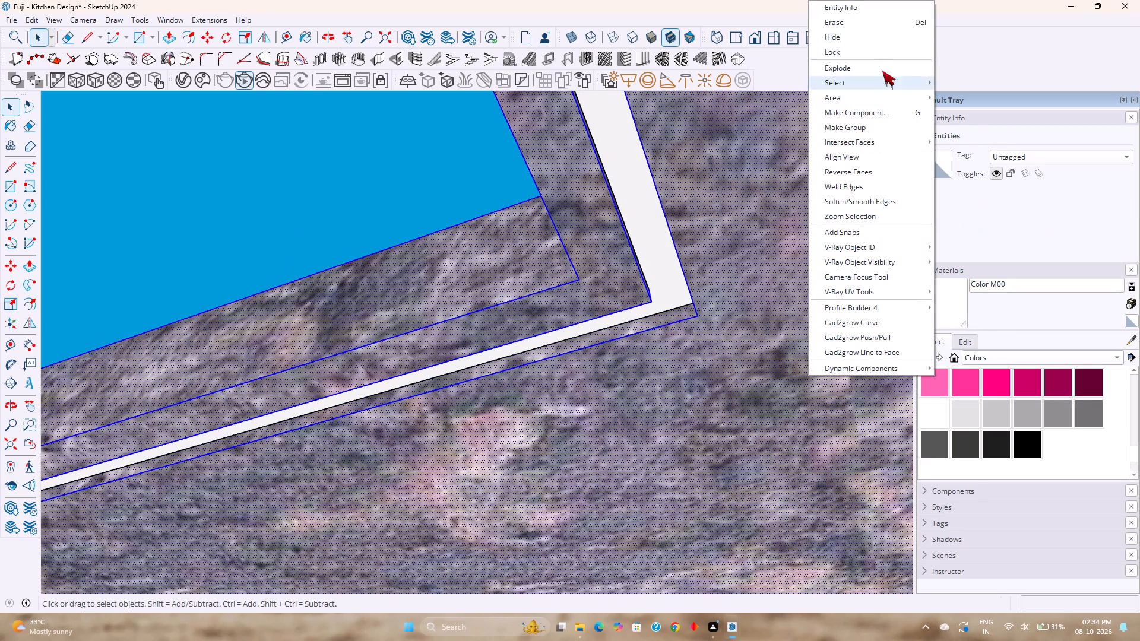
left_click(834, 40)
Examine the exposed L-shaped strip from below, checking its inner corner and both legs.
middle_click_drag(688, 262, 709, 373)
scroll(709, 373, "down", 9)
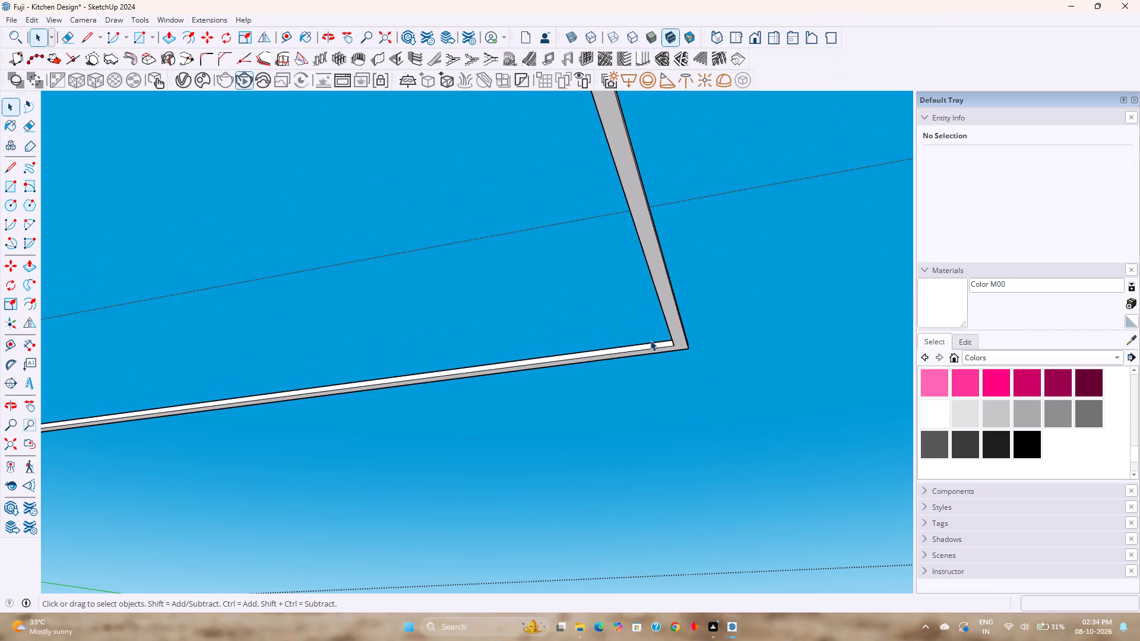
scroll(650, 340, "down", 5)
middle_click_drag(648, 321, 635, 478)
middle_click_drag(645, 467, 644, 375, "shift")
middle_click_drag(649, 358, 639, 469)
scroll(620, 493, "up", 5)
scroll(622, 486, "down", 1)
scroll(623, 486, "up", 6)
middle_click_drag(631, 482, 556, 315)
scroll(589, 421, "up", 1)
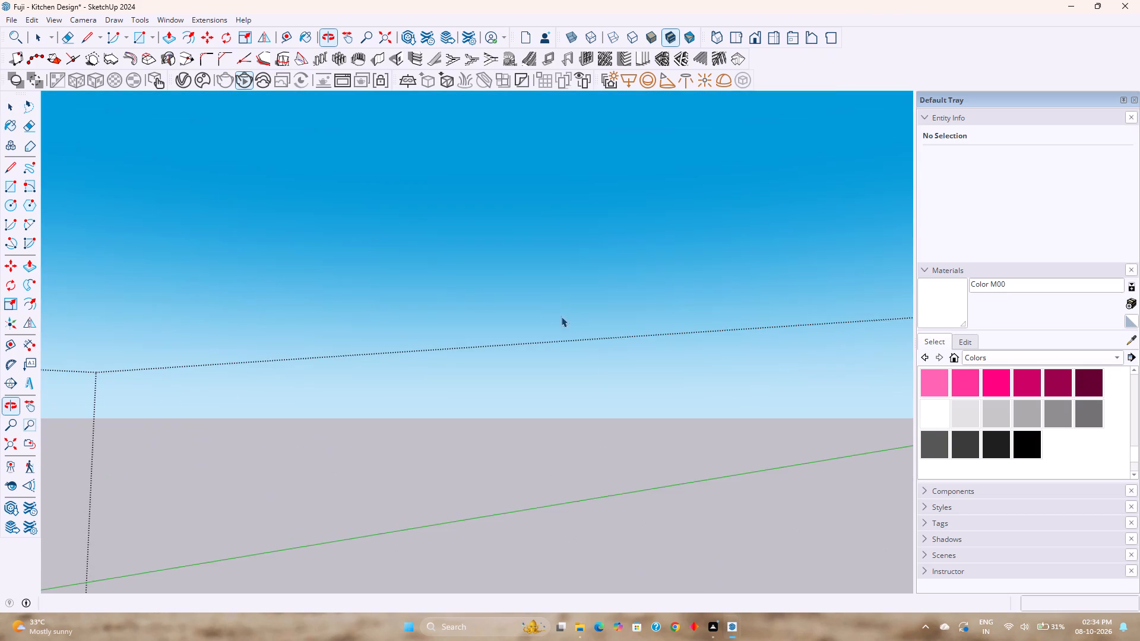
scroll(575, 319, "down", 12)
middle_click_drag(592, 450, 565, 297)
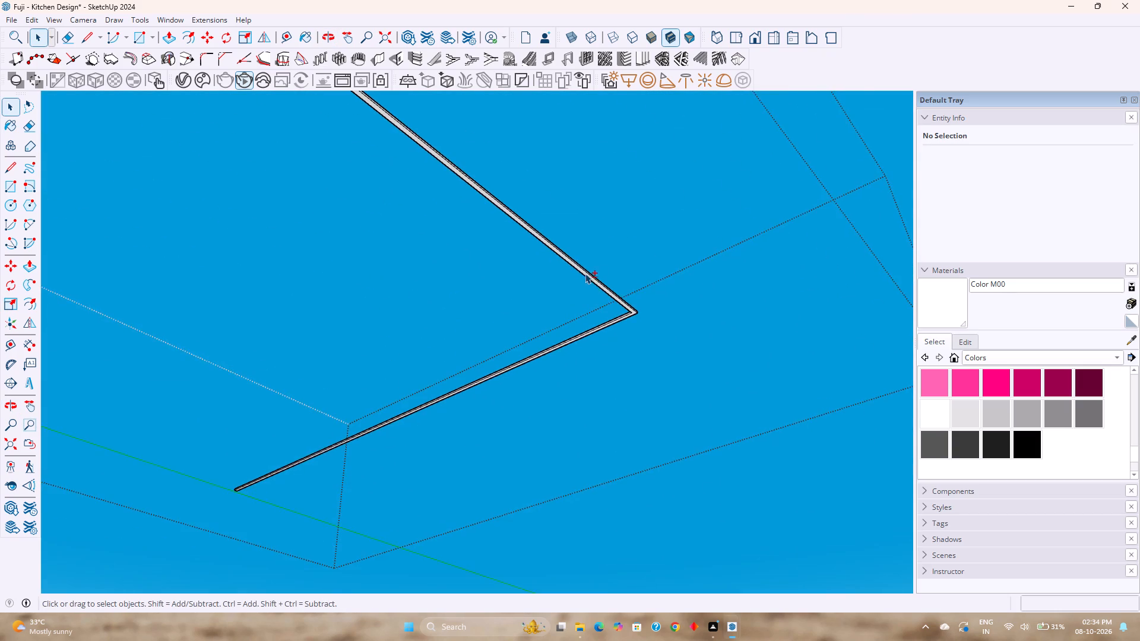
scroll(601, 280, "up", 2, "shift")
scroll(638, 318, "up", 19)
scroll(619, 306, "down", 4)
middle_click_drag(619, 310, 693, 375, "shift")
middle_click_drag(718, 372, 464, 300)
scroll(471, 297, "down", 4)
middle_click_drag(472, 297, 534, 354, "shift")
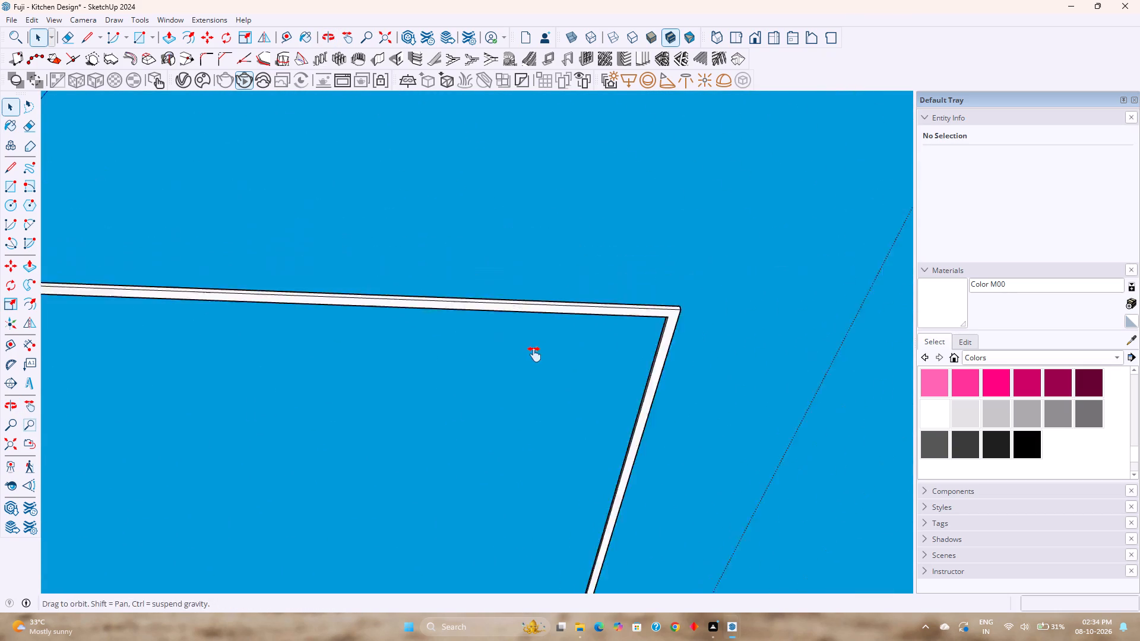
middle_click_drag(534, 354, 543, 358, "shift")
middle_click_drag(546, 357, 585, 245)
scroll(581, 246, "down", 6)
middle_click_drag(574, 250, 706, 296, "shift")
middle_click_drag(705, 294, 535, 269)
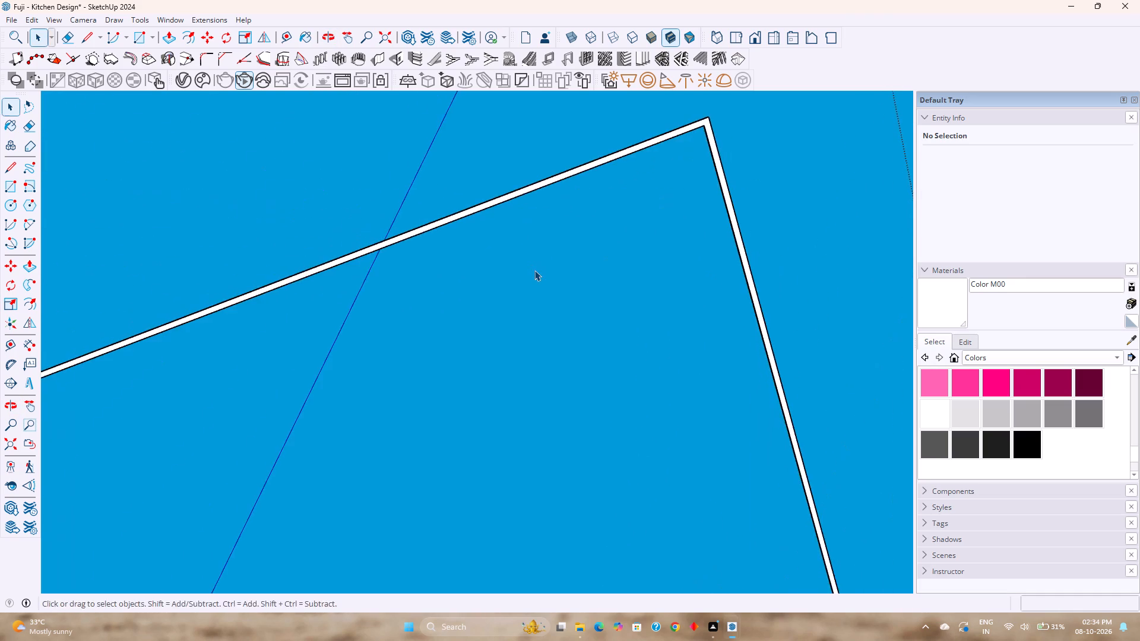
middle_click_drag(534, 270, 593, 251)
scroll(600, 250, "down", 5)
middle_click_drag(575, 250, 770, 285, "shift")
middle_click_drag(531, 288, 647, 274)
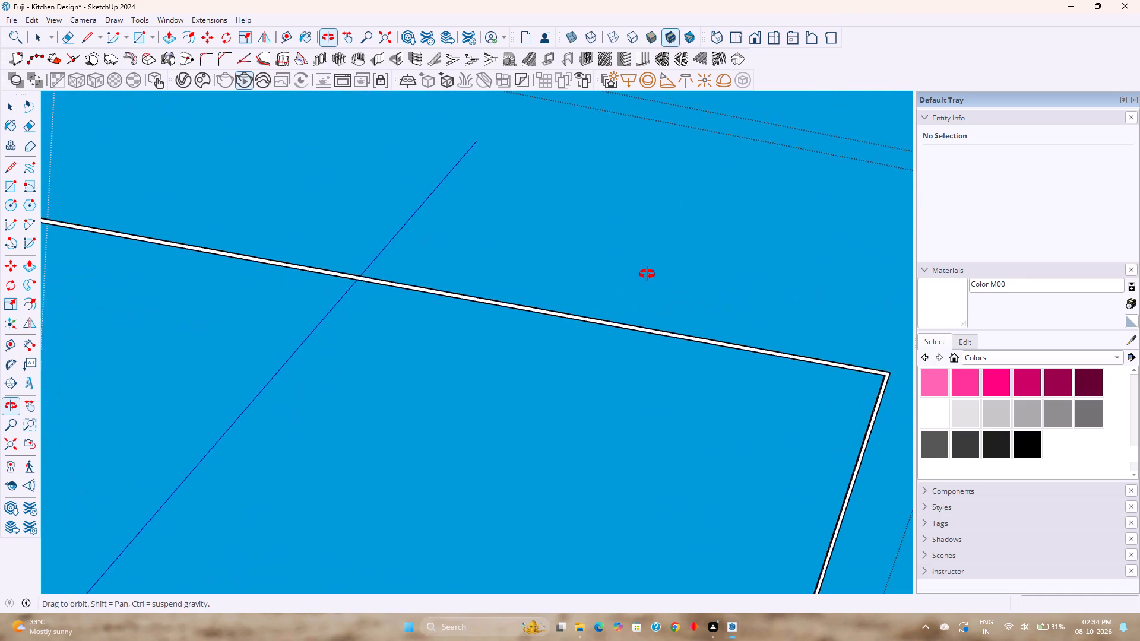
middle_click_drag(647, 274, 637, 264)
scroll(626, 260, "down", 4)
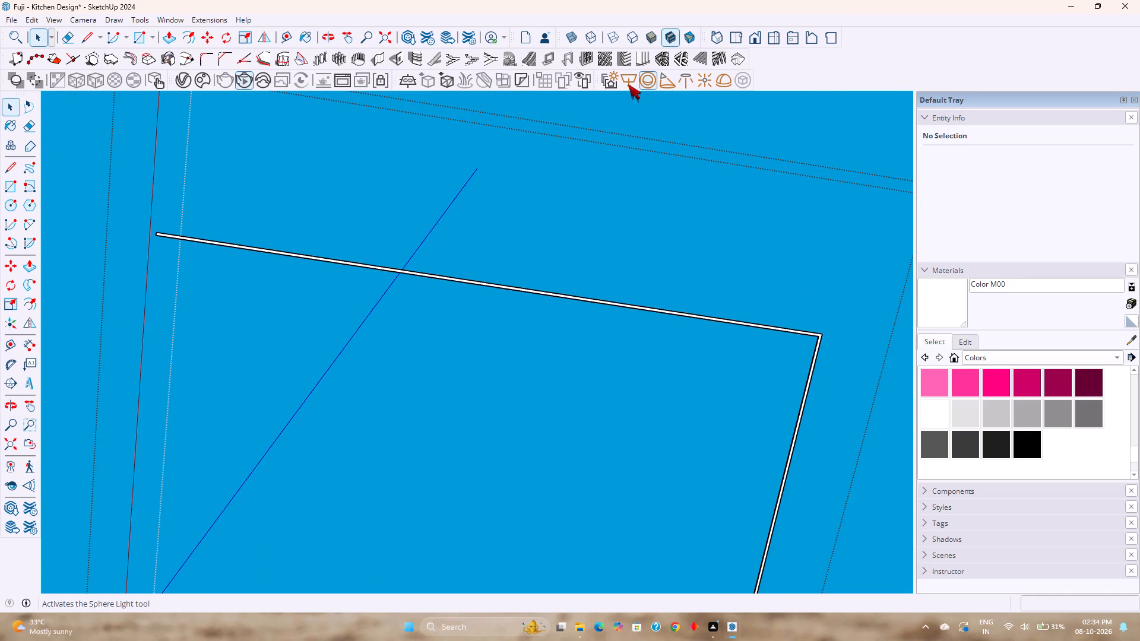
Inside the L-shaped strip group, place a V-Ray Rectangle Light covering the first leg from the inner corner to its far end.
double_click(461, 280)
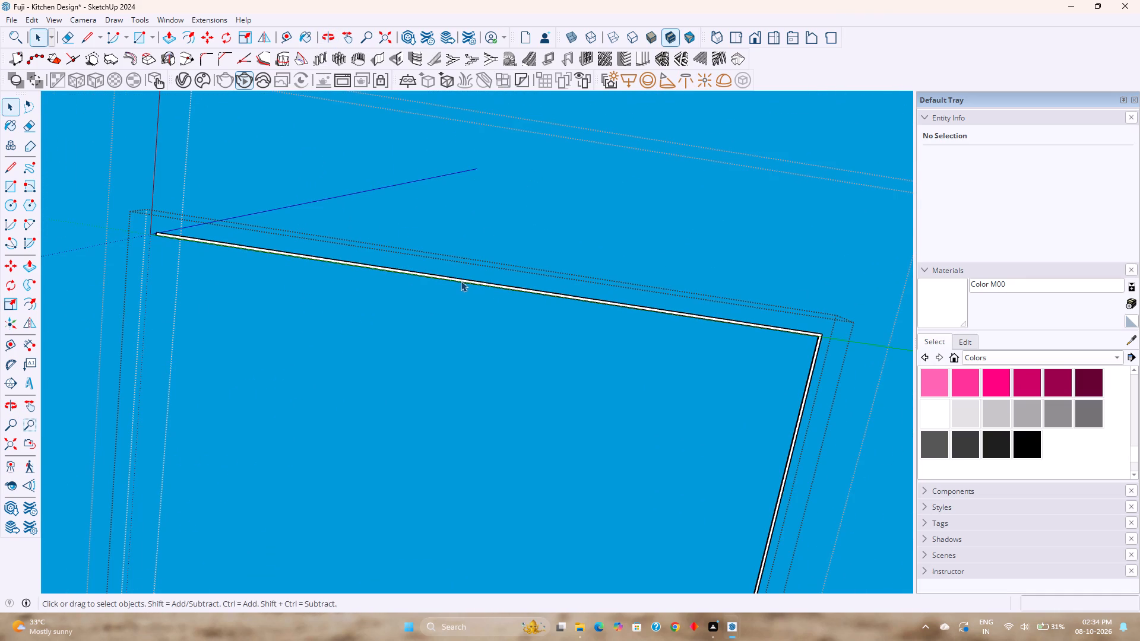
left_click(625, 84)
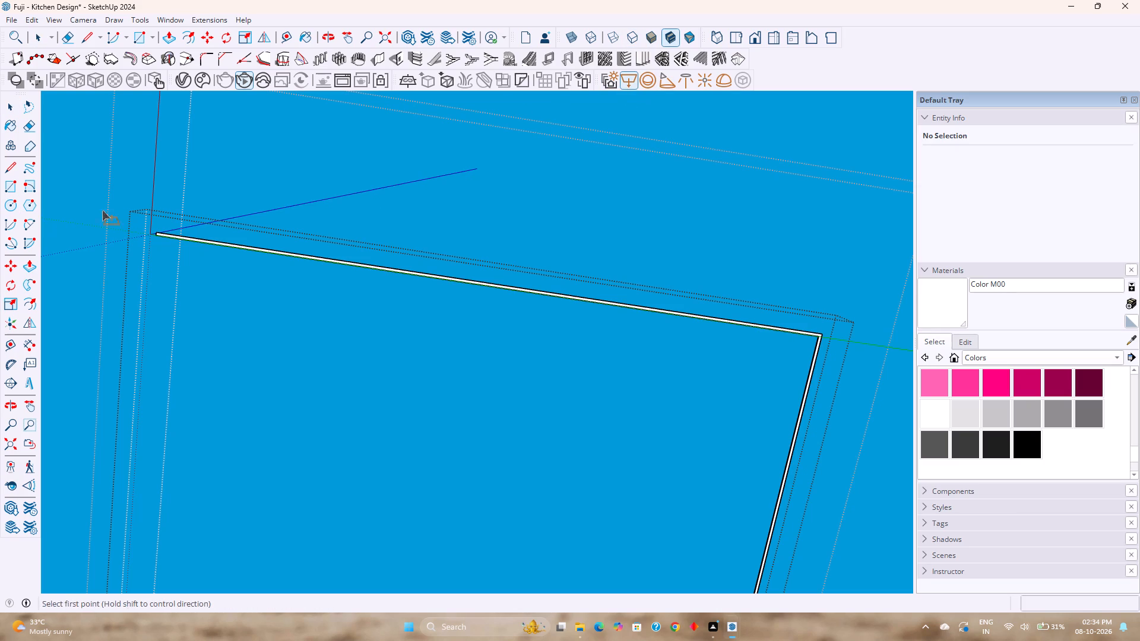
scroll(159, 236, "up", 19)
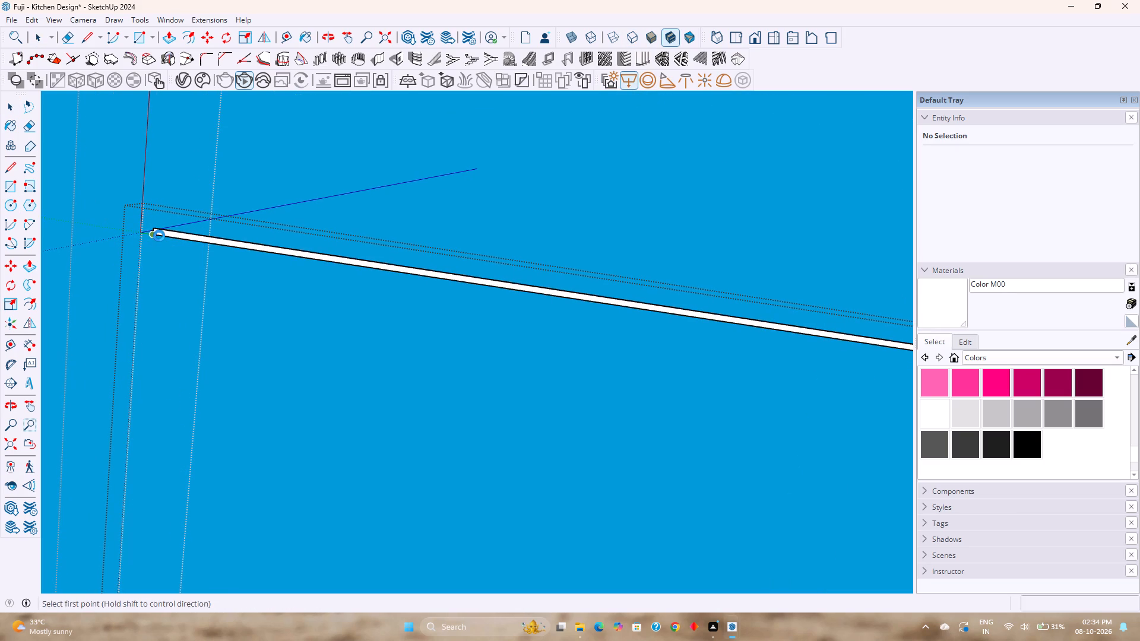
scroll(155, 253, "down", 6)
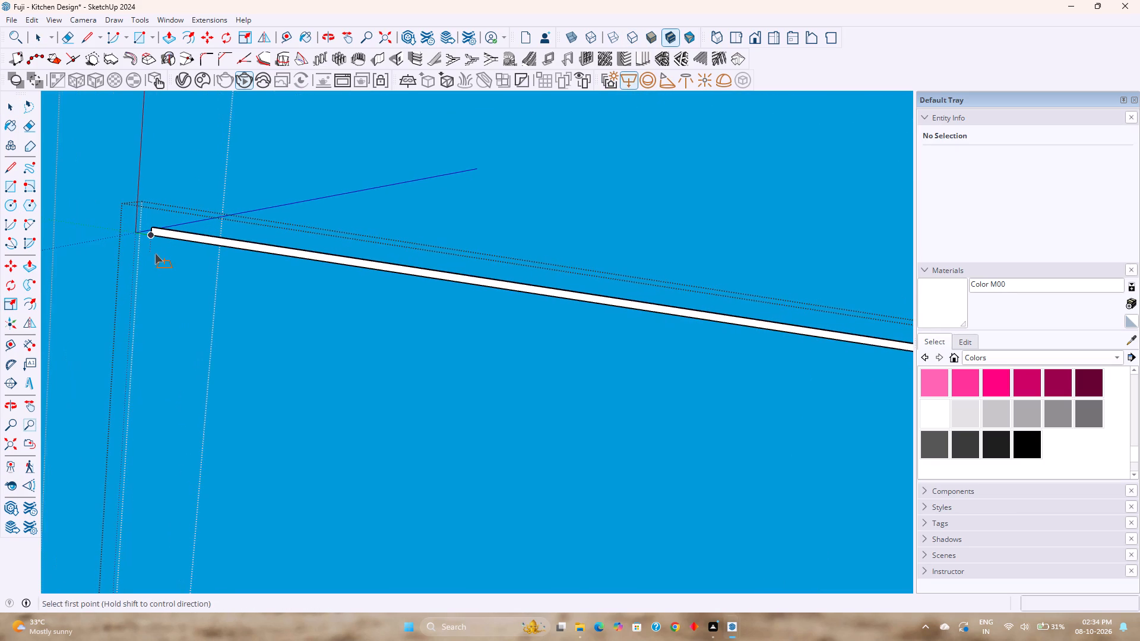
scroll(155, 253, "down", 20)
scroll(155, 253, "down", 8)
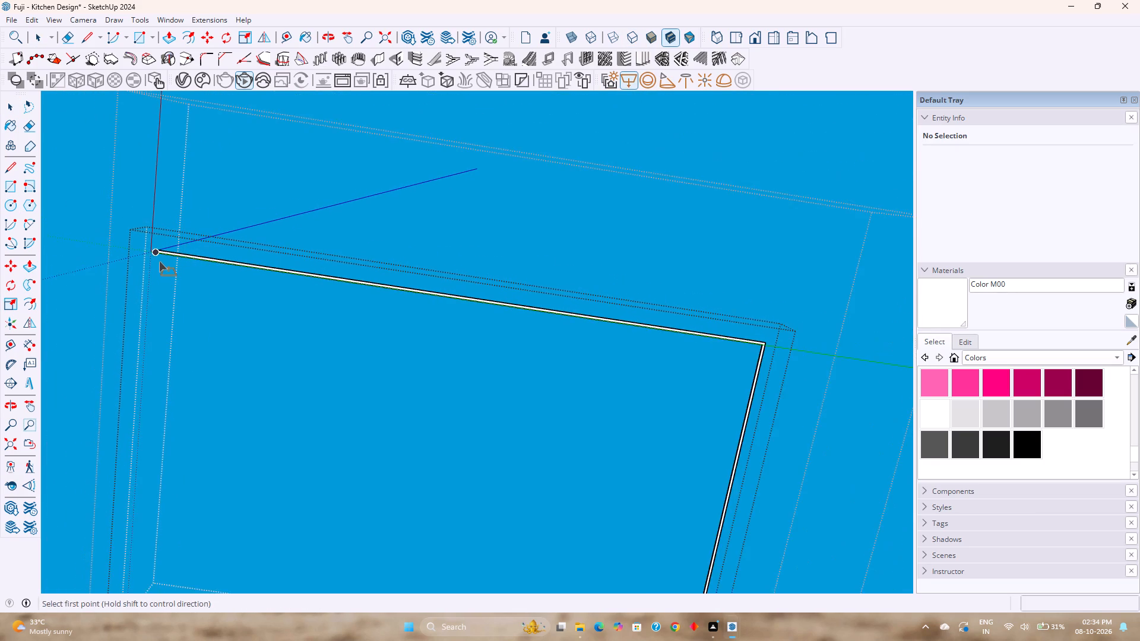
scroll(159, 261, "down", 4)
scroll(660, 328, "up", 14)
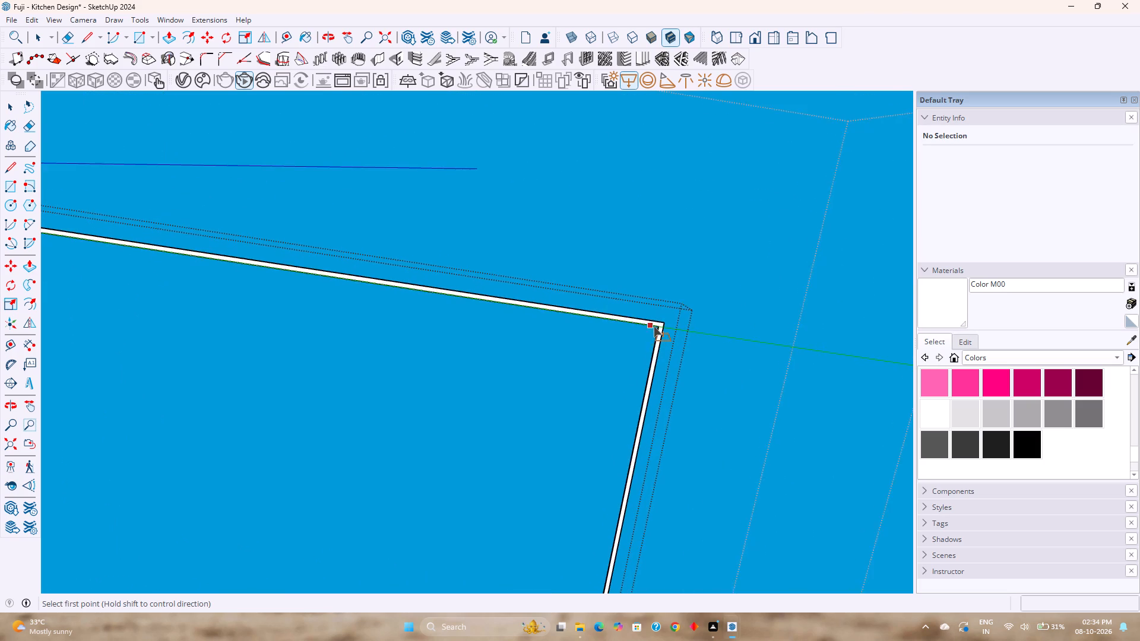
scroll(654, 326, "up", 20)
scroll(654, 326, "up", 2)
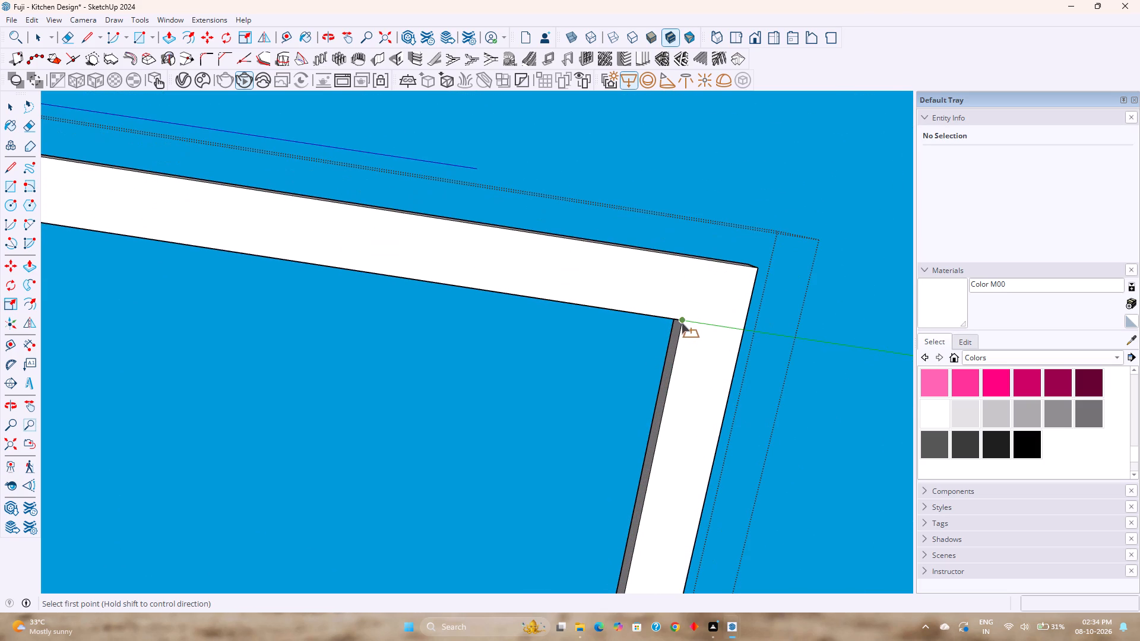
left_click(682, 323)
scroll(503, 297, "down", 4)
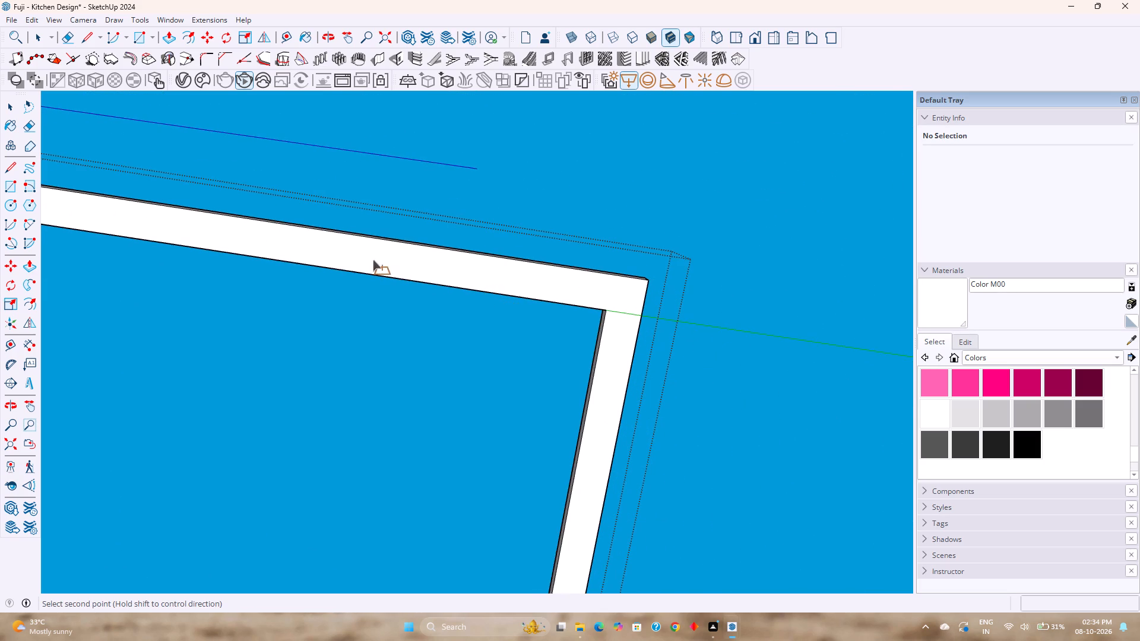
scroll(321, 244, "down", 8)
middle_click_drag(322, 247, 913, 362, "shift")
scroll(521, 324, "down", 5)
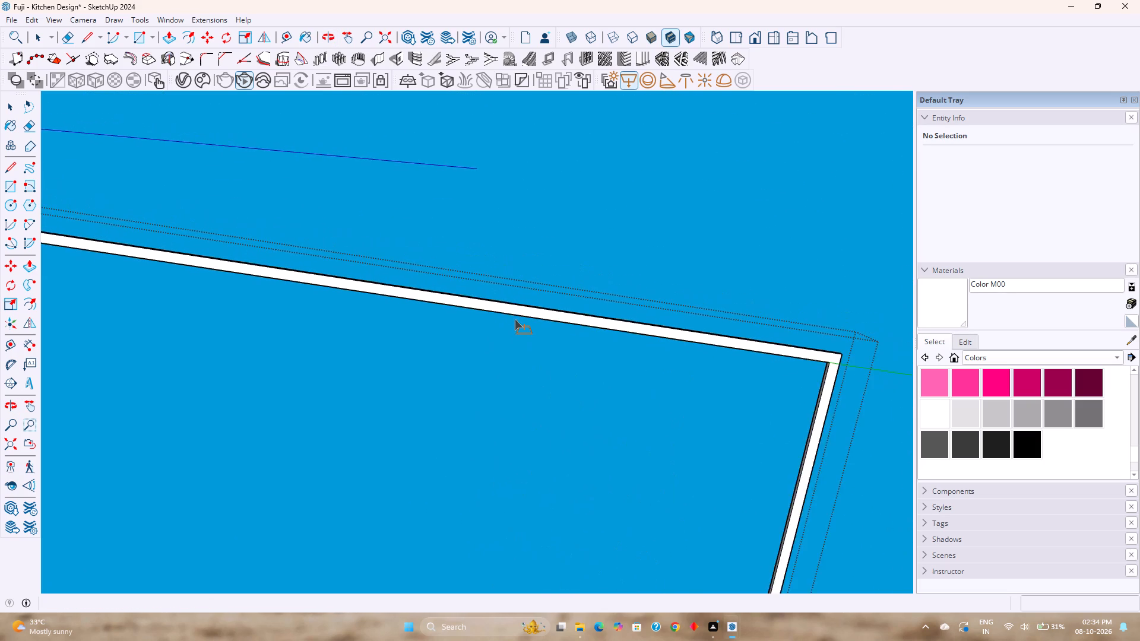
scroll(515, 319, "down", 17)
middle_click_drag(295, 285, 899, 358, "shift")
scroll(645, 333, "down", 2)
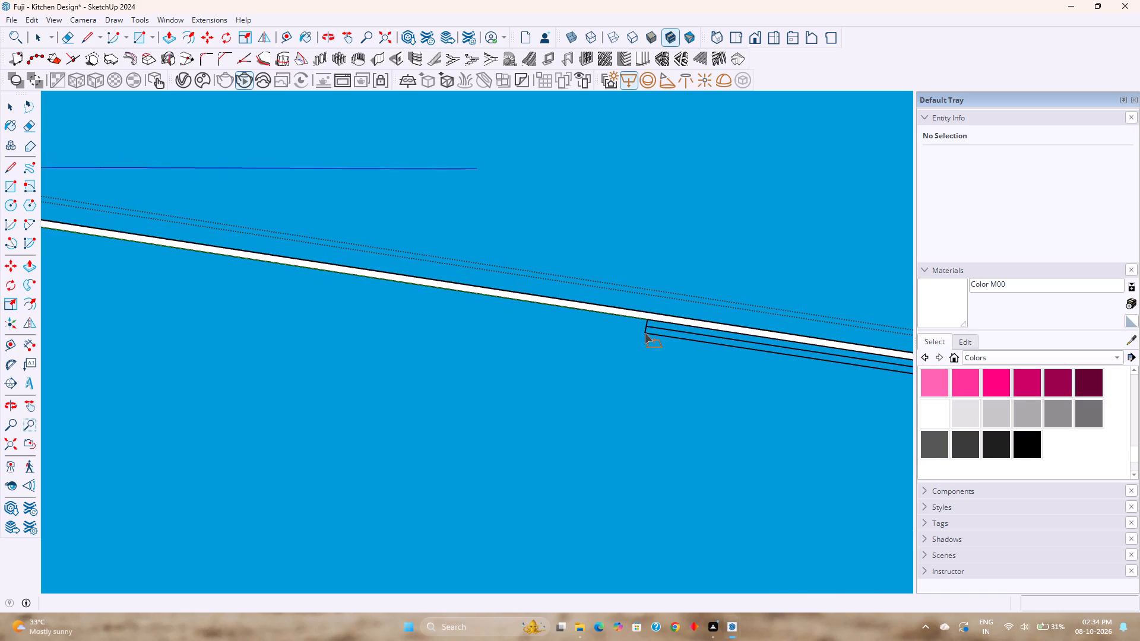
scroll(645, 333, "down", 18)
scroll(299, 302, "down", 1)
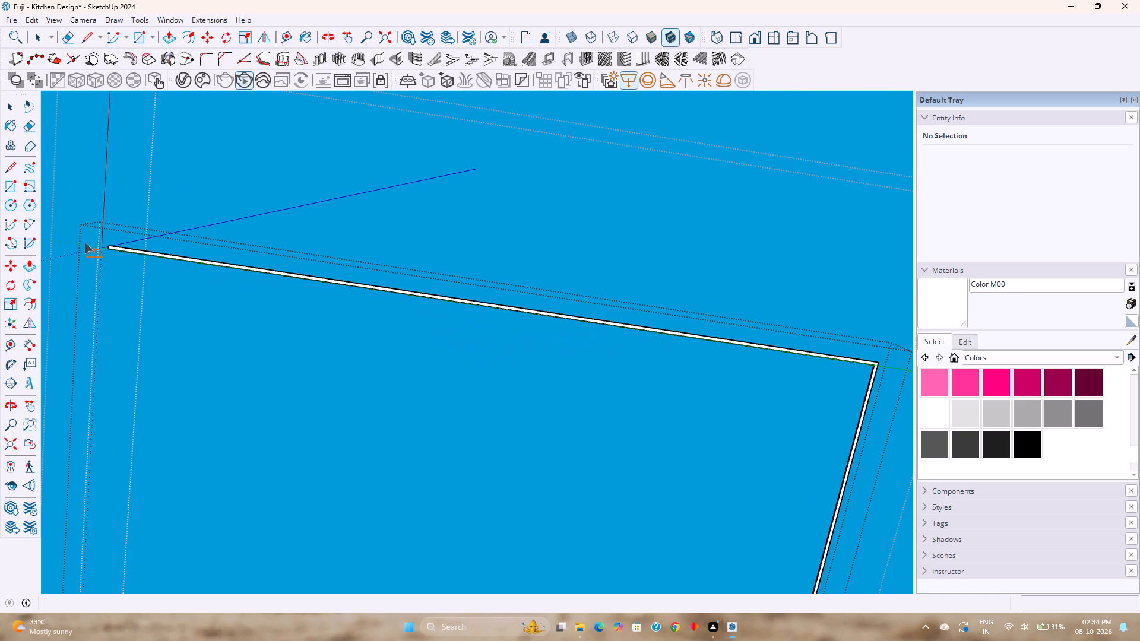
scroll(104, 244, "up", 20)
scroll(104, 244, "up", 1)
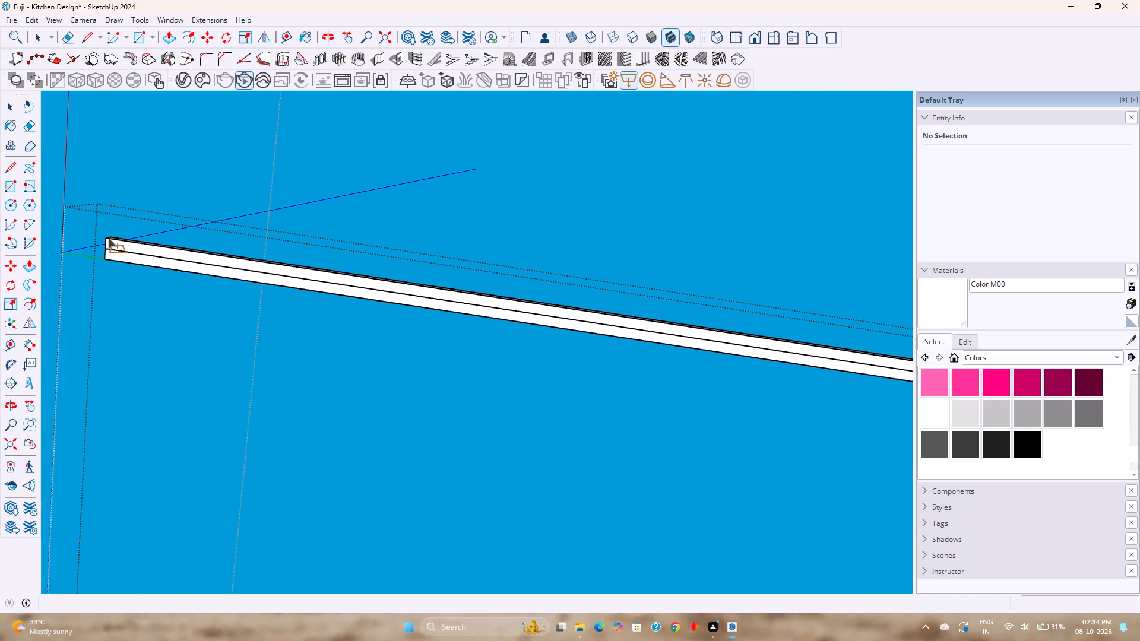
left_click(106, 238)
scroll(205, 275, "down", 8)
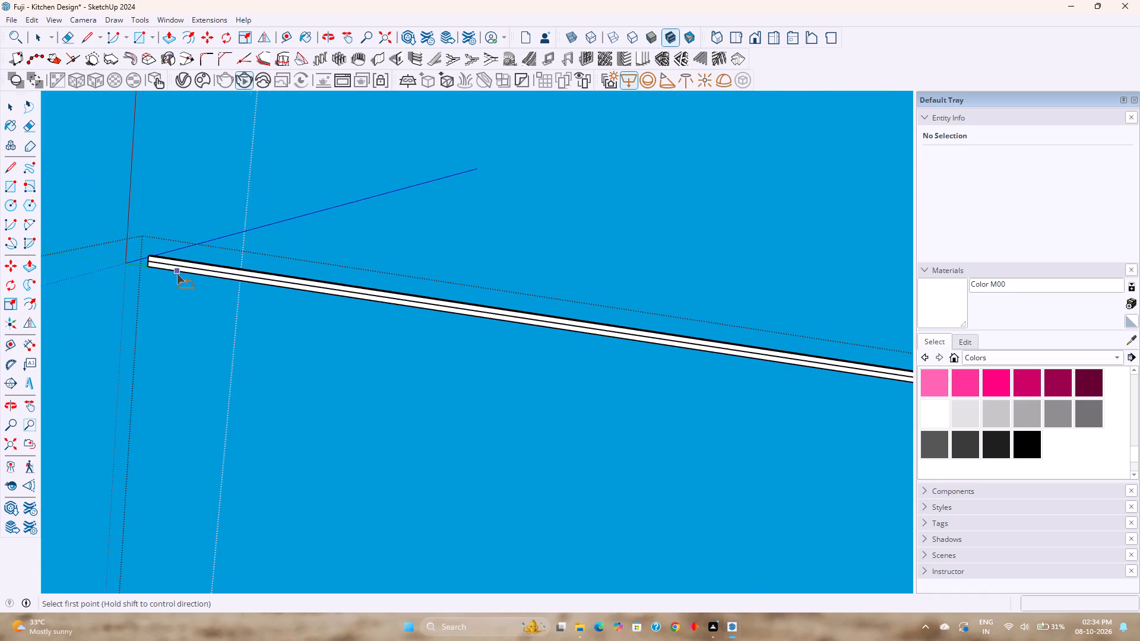
scroll(177, 276, "down", 9)
middle_click_drag(397, 319, 0, 272, "shift")
key("space")
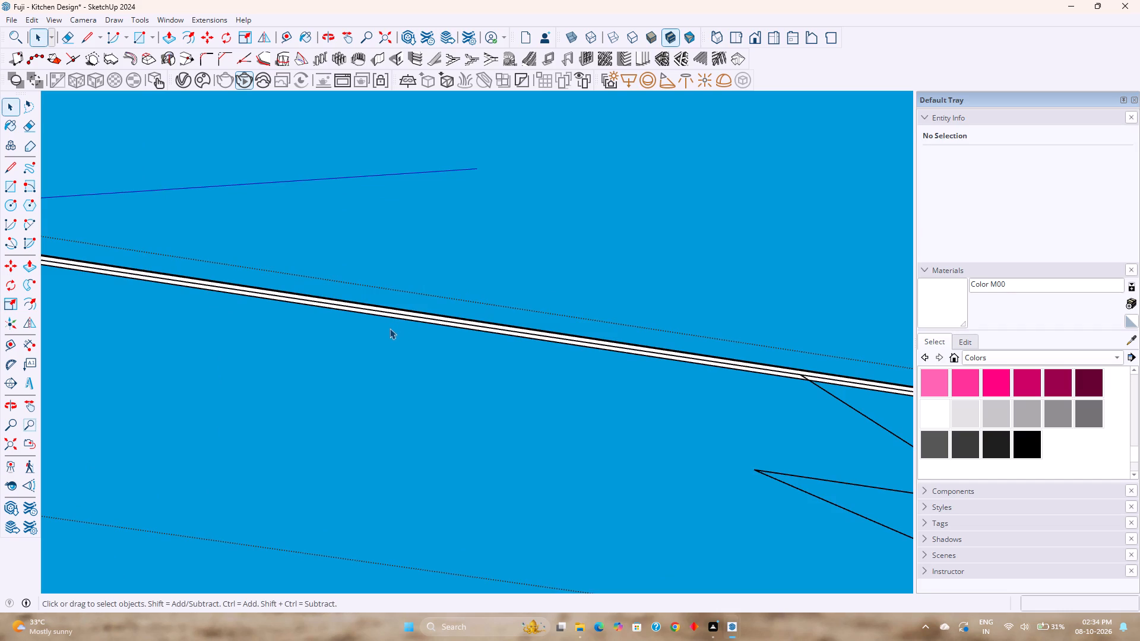
Place a second V-Ray Rectangle Light along the strip's other leg, from its far end to the outer corner where the legs meet.
scroll(389, 328, "down", 16)
middle_click_drag(467, 336, 330, 360)
middle_click(328, 360)
scroll(328, 360, "down", 6)
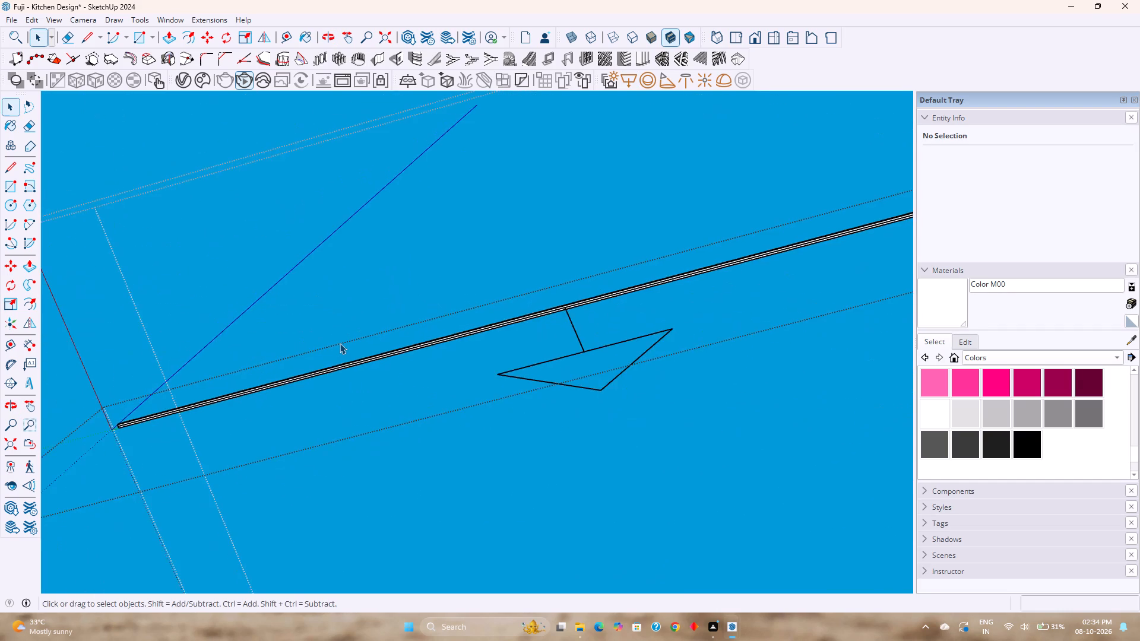
scroll(340, 343, "down", 7)
scroll(726, 284, "up", 11)
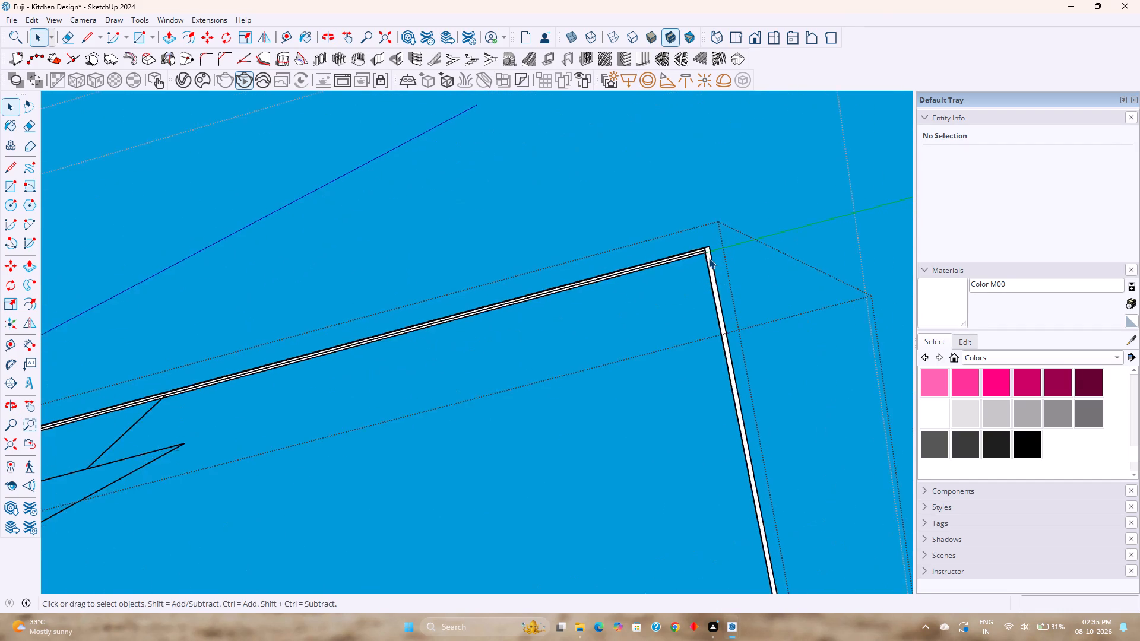
scroll(709, 258, "up", 3)
middle_click_drag(650, 277, 911, 362)
middle_click_drag(597, 344, 859, 362)
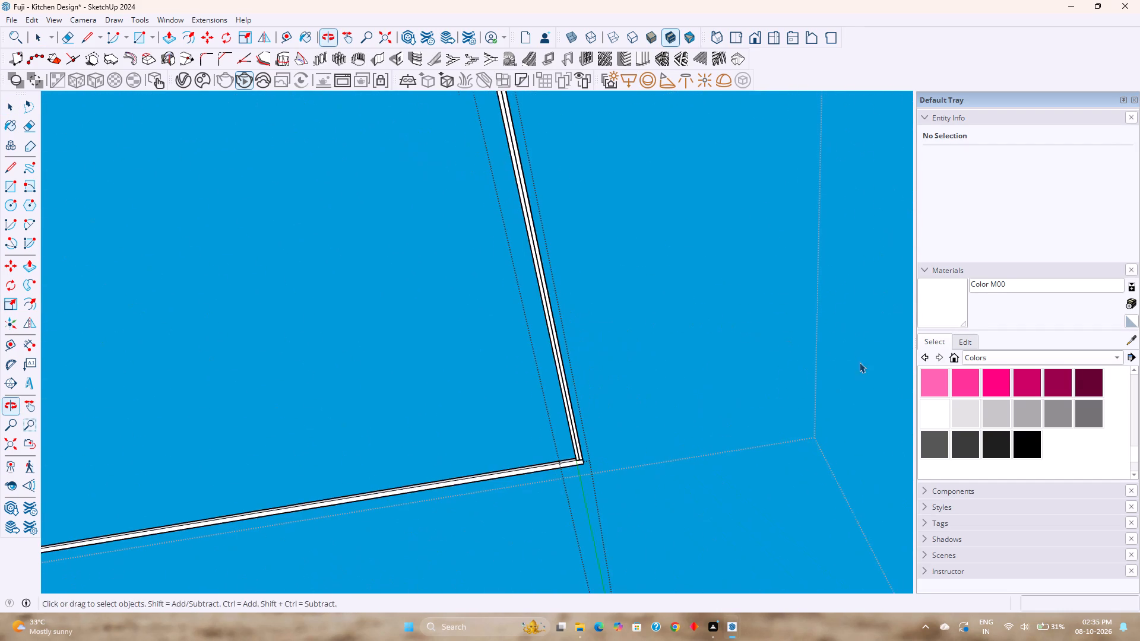
middle_click_drag(550, 378, 744, 338, "shift")
scroll(762, 440, "up", 9)
scroll(518, 391, "down", 4)
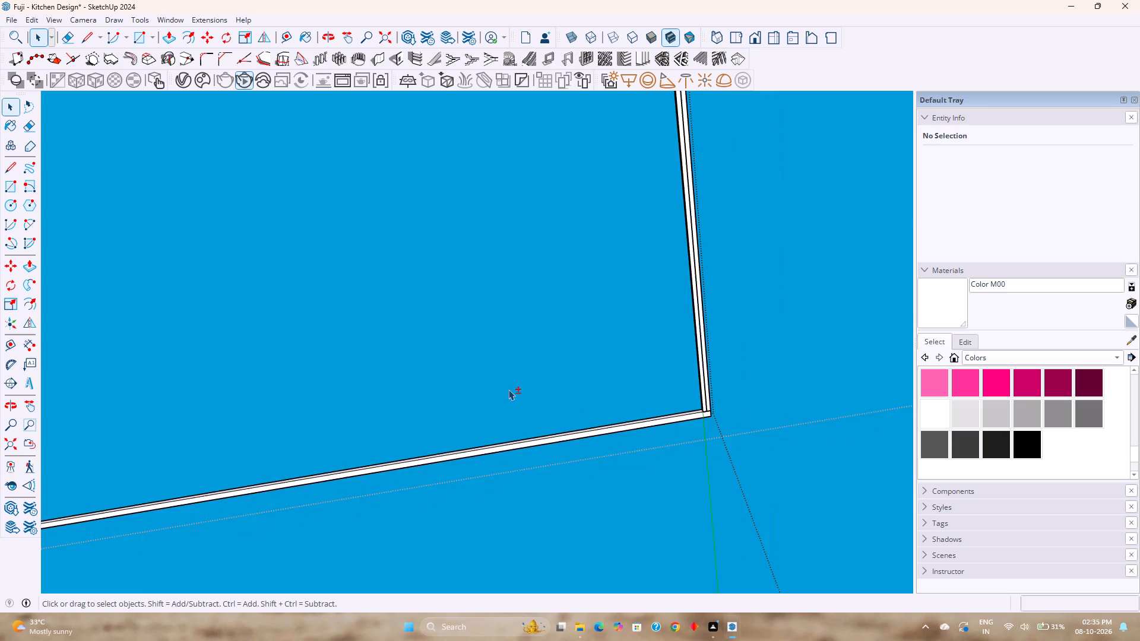
middle_click_drag(493, 386, 702, 340, "shift")
scroll(546, 345, "down", 6)
middle_click_drag(397, 352, 602, 308, "shift")
scroll(604, 309, "down", 2, "shift")
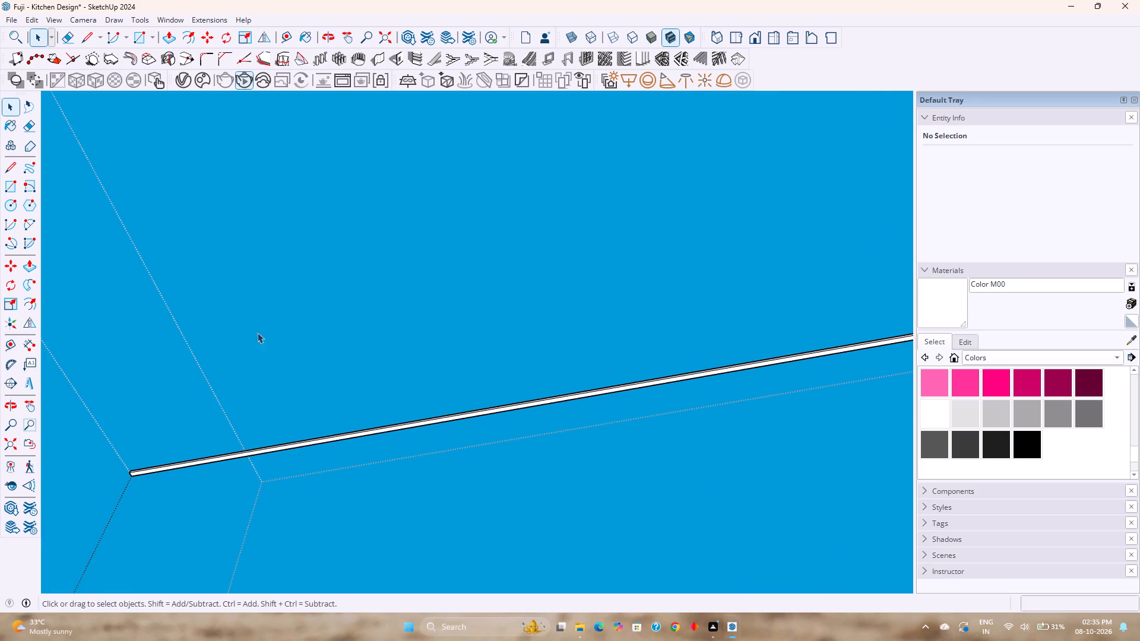
left_click(631, 74)
scroll(145, 481, "up", 7)
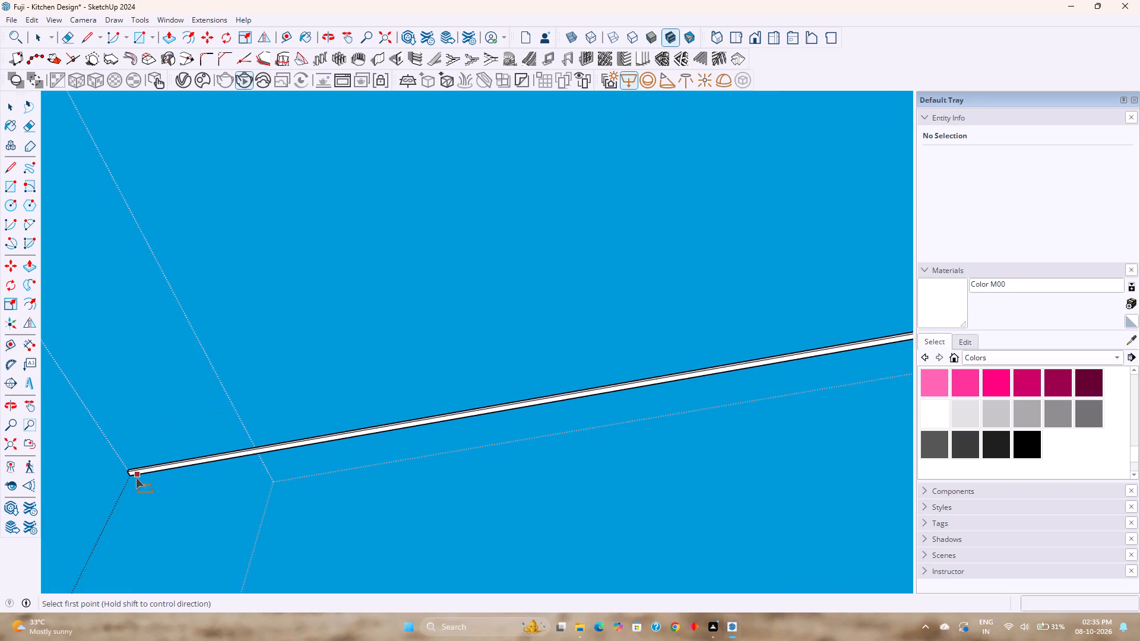
scroll(136, 478, "up", 18)
left_click(127, 471)
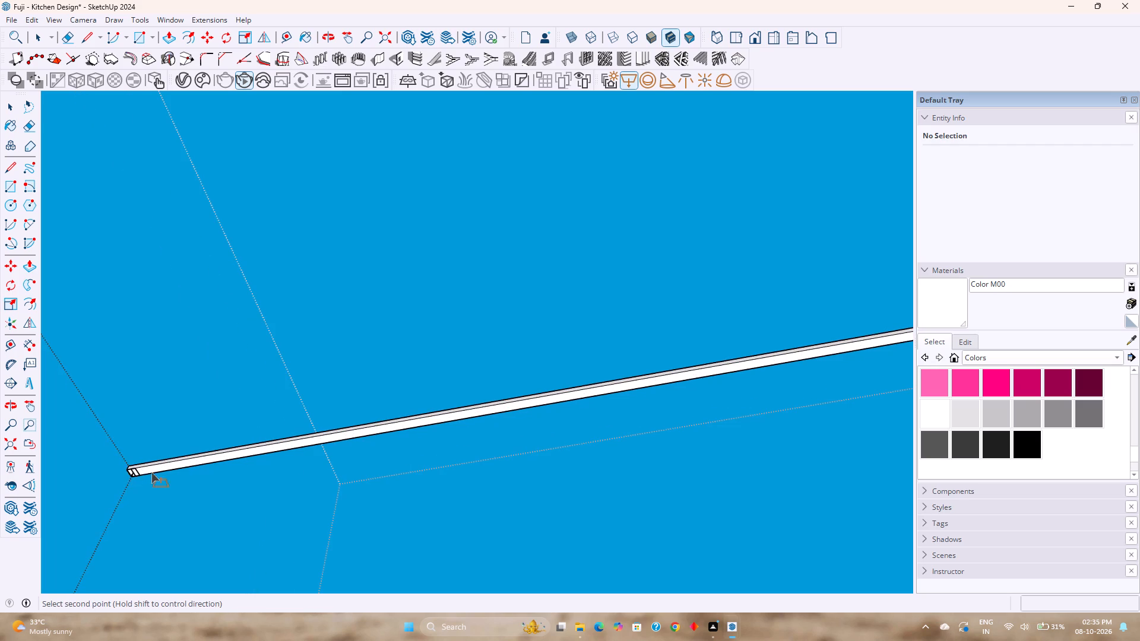
scroll(268, 469, "down", 19)
middle_click_drag(395, 455, 8, 432, "shift")
scroll(8, 432, "down", 5)
middle_click_drag(664, 312, 354, 382, "shift")
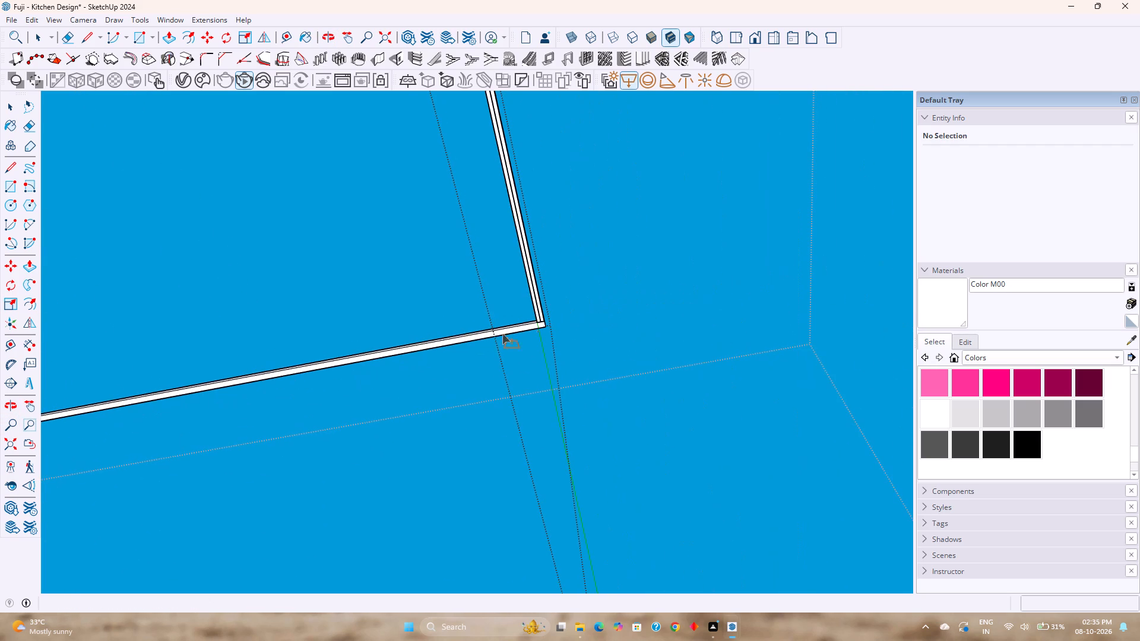
scroll(548, 328, "up", 20)
scroll(548, 328, "up", 9)
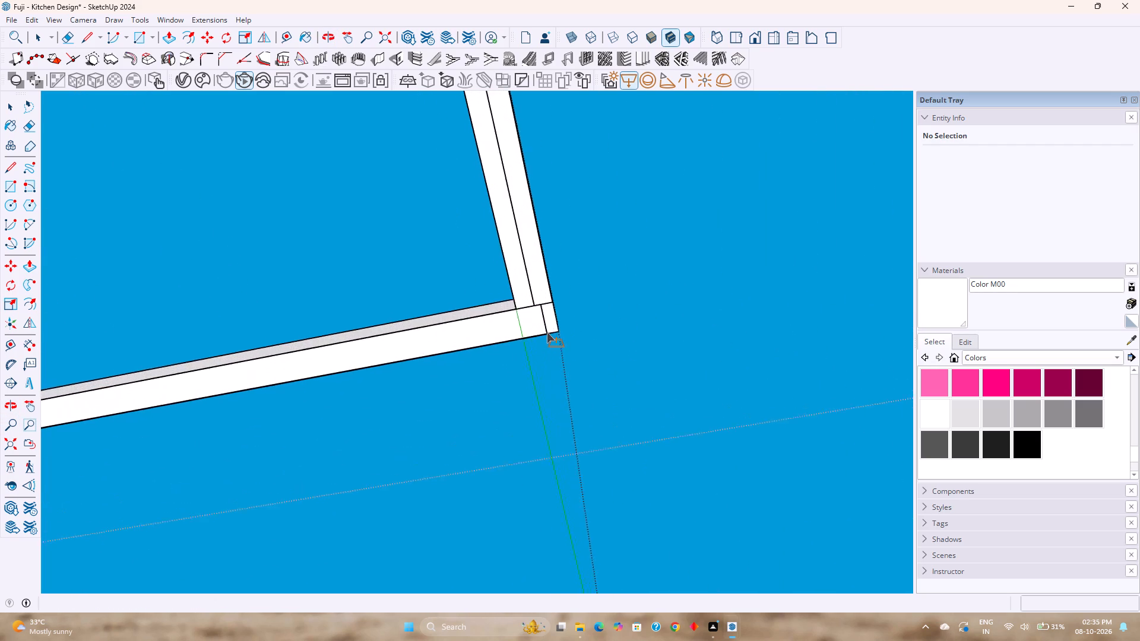
scroll(547, 332, "up", 6)
left_click(566, 328)
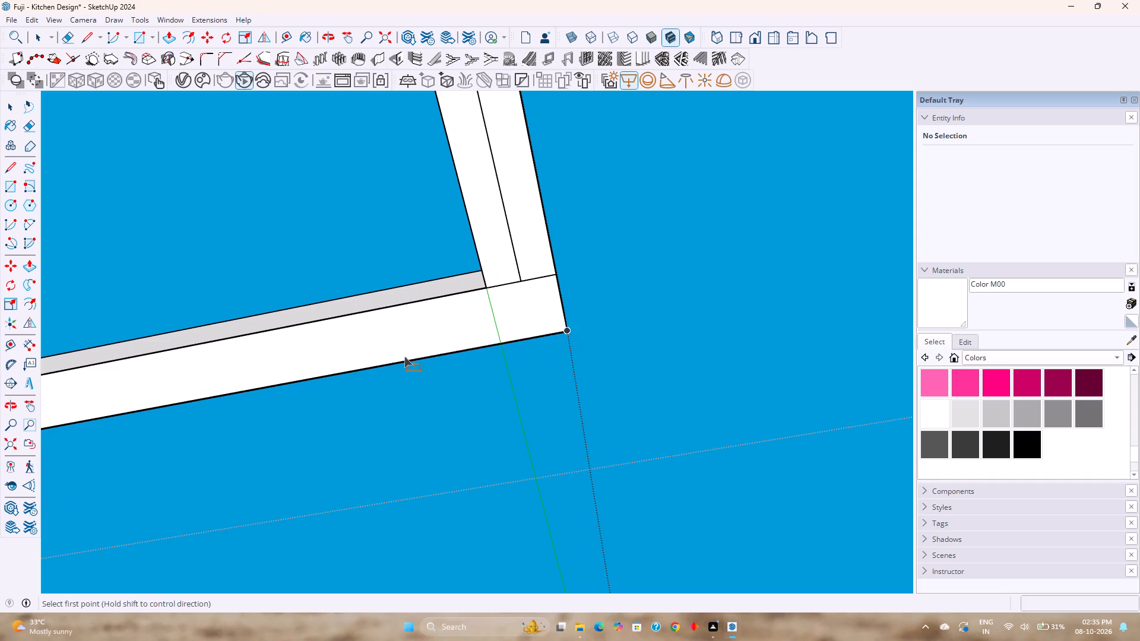
Examine both rectangle lights from the side, comparing their direction arrows beneath the strip.
scroll(404, 357, "down", 20)
scroll(404, 357, "down", 9)
scroll(393, 357, "up", 1)
scroll(378, 357, "down", 5)
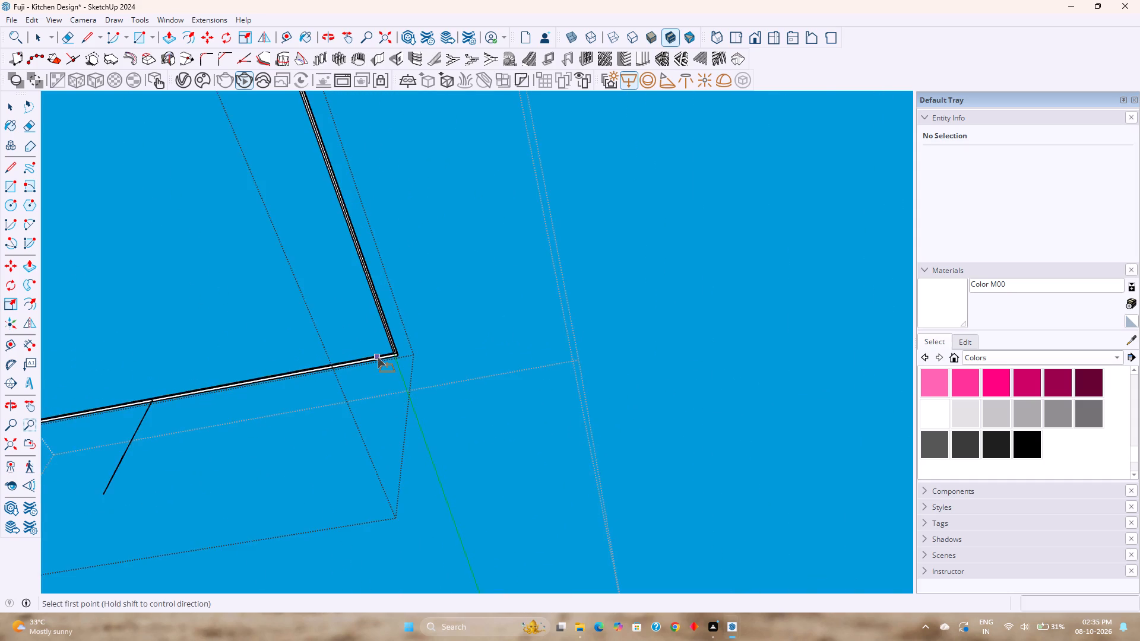
scroll(378, 357, "down", 7)
middle_click_drag(378, 358, 522, 502)
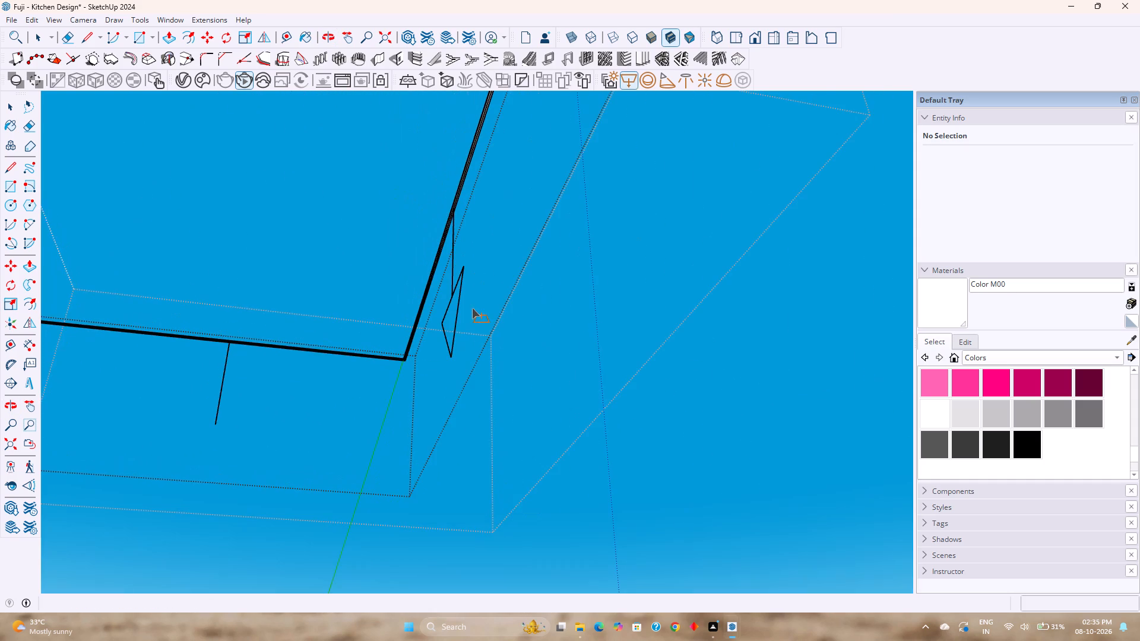
scroll(472, 306, "up", 1)
middle_click_drag(472, 306, 464, 422)
scroll(459, 408, "down", 5)
middle_click_drag(459, 408, 254, 421)
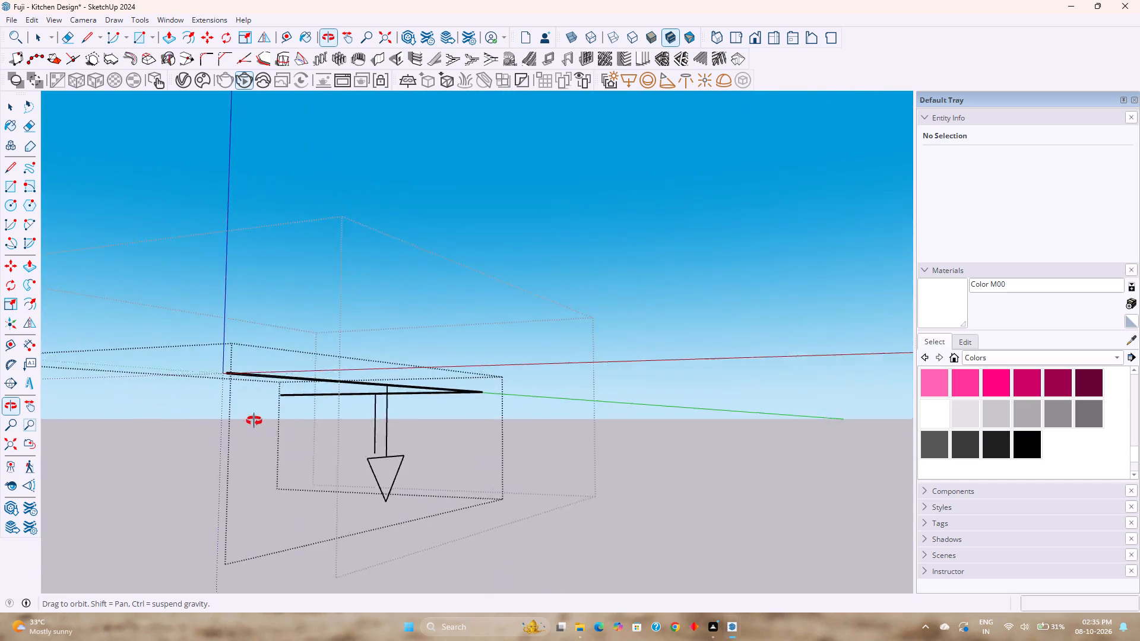
middle_click_drag(254, 421, 454, 431)
key("Escape")
key("space")
key("Escape")
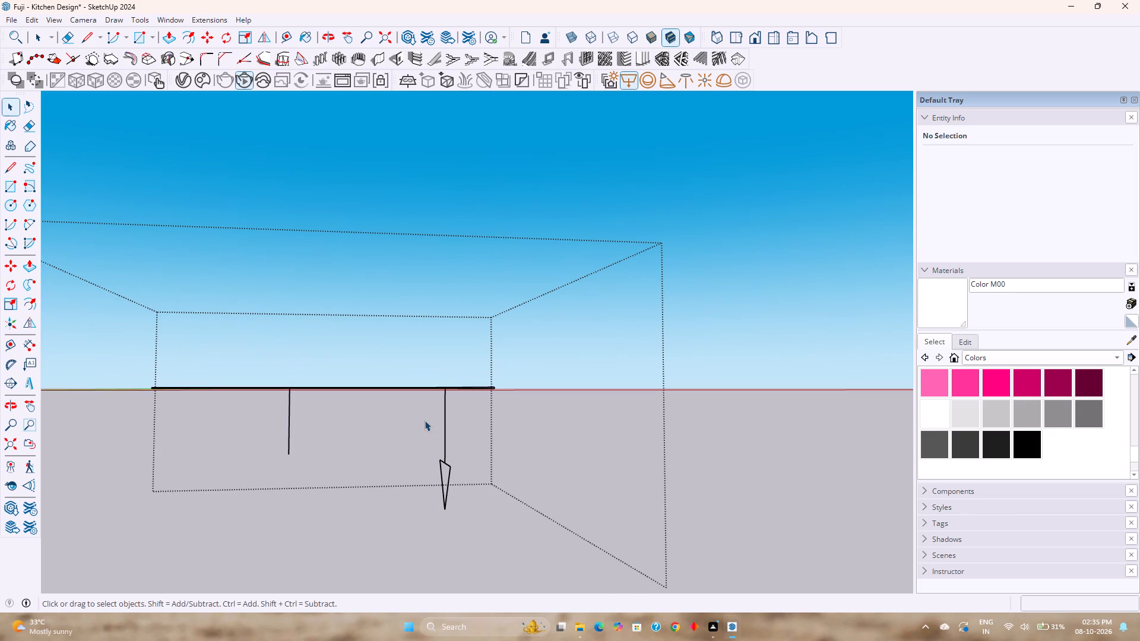
Open the rectangle light whose direction line lacks an arrowhead and draw half a triangular arrowhead from the line's lower end.
scroll(450, 420, "up", 2)
left_click(445, 427)
scroll(445, 427, "up", 3)
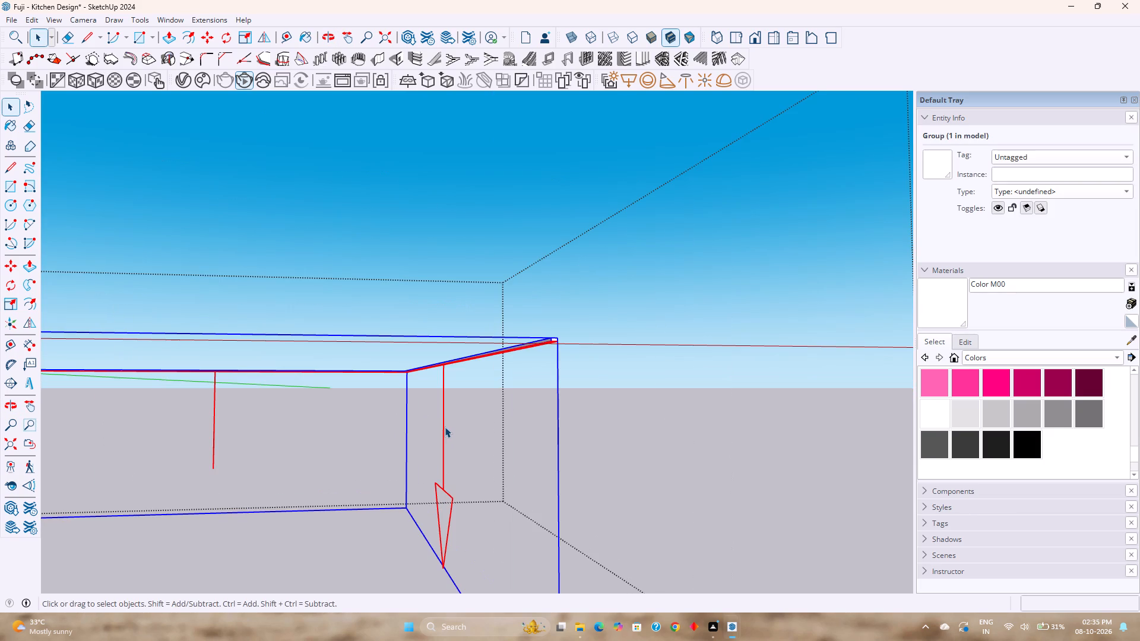
double_click(445, 427)
left_click(445, 427)
scroll(445, 427, "up", 2)
middle_click_drag(445, 427, 436, 382)
scroll(436, 382, "down", 3)
double_click(216, 424)
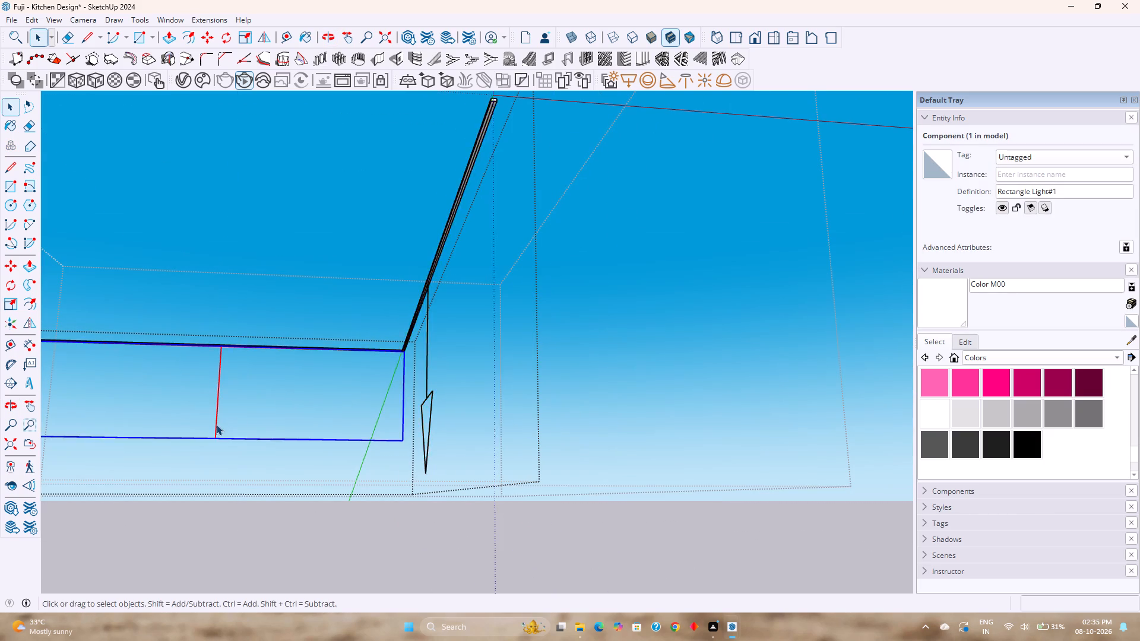
middle_click_drag(216, 433, 261, 444)
middle_click_drag(251, 433, 384, 420, "shift")
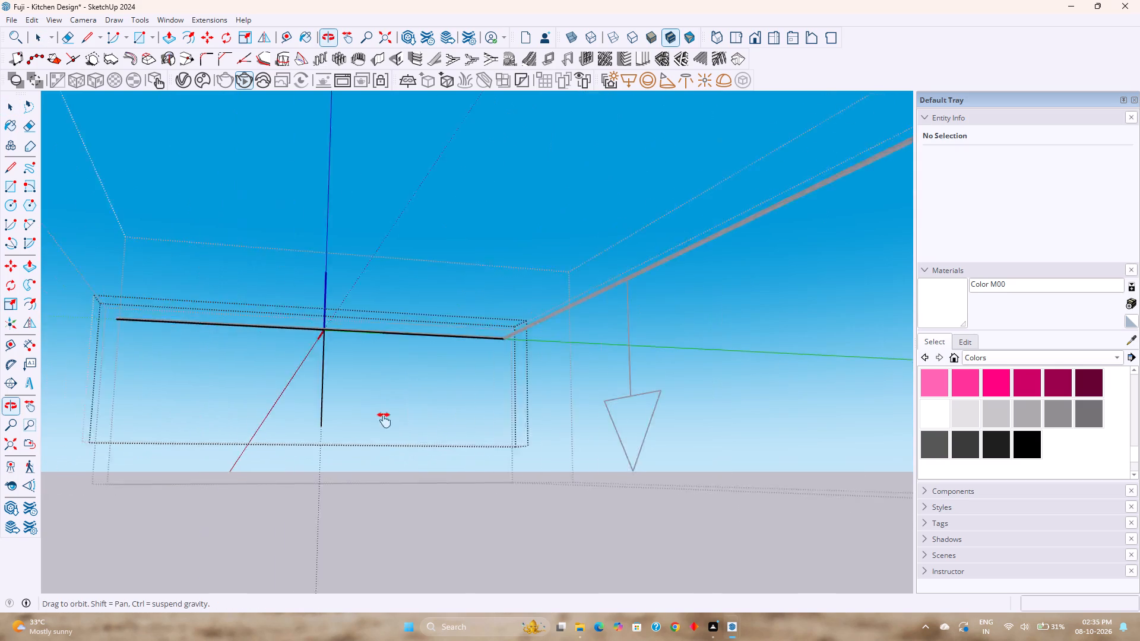
middle_click_drag(384, 420, 484, 389, "shift")
middle_click_drag(490, 383, 454, 427)
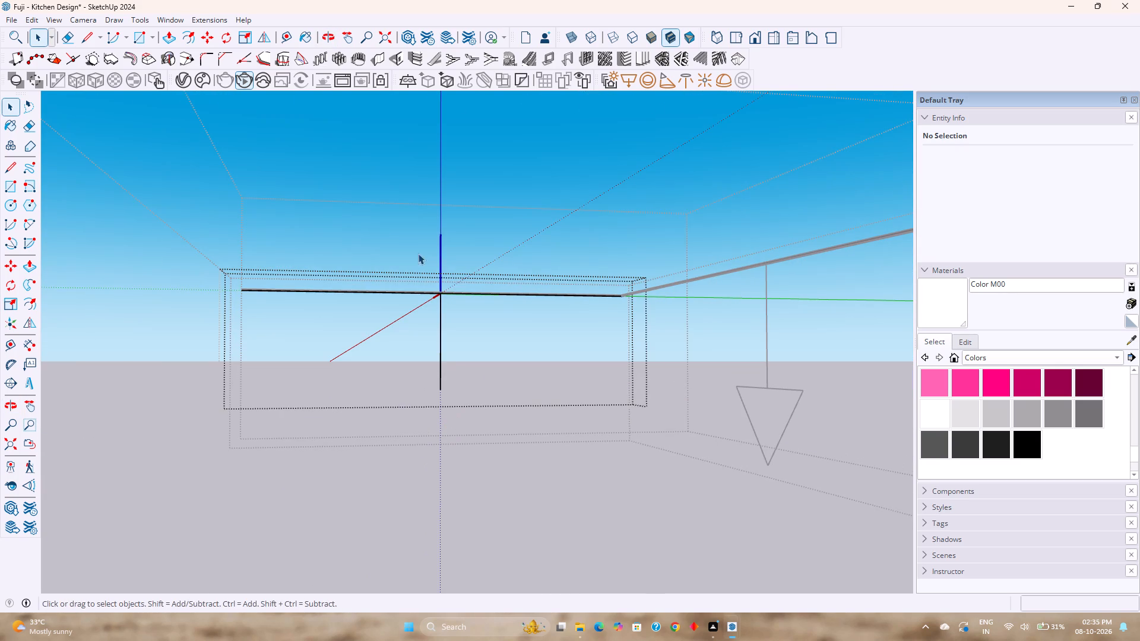
left_click(85, 41)
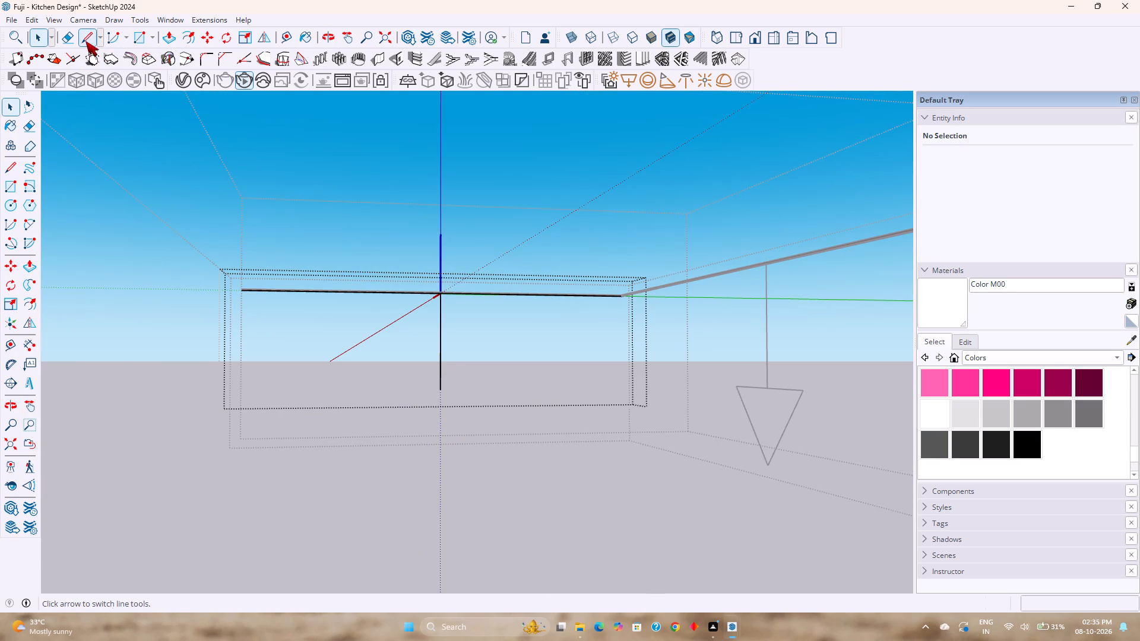
left_click(442, 389)
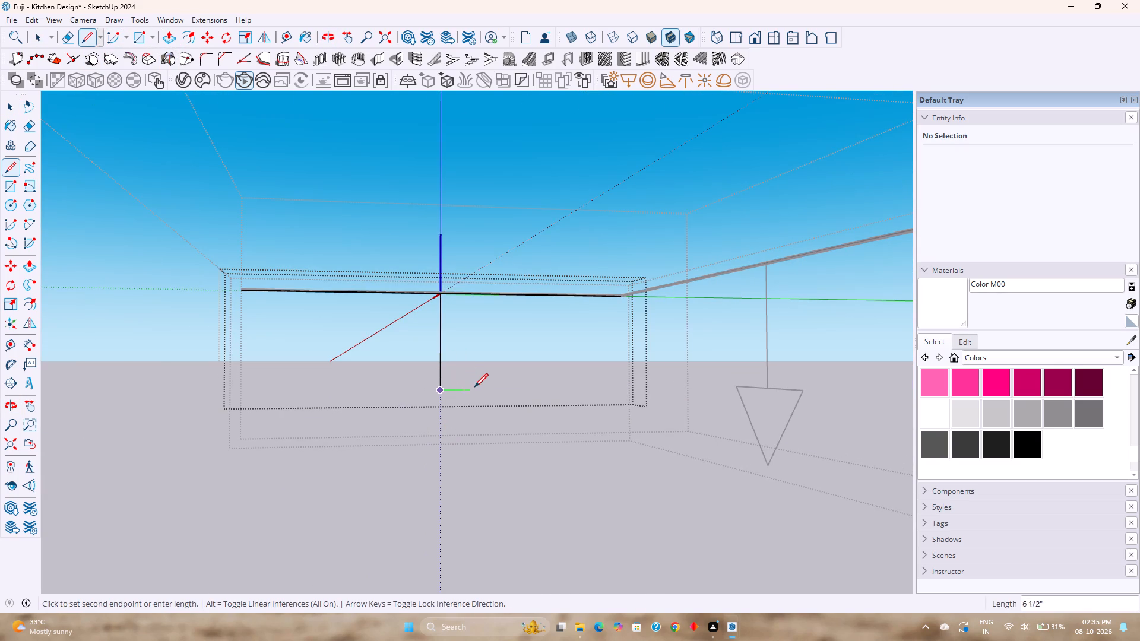
left_click(476, 386)
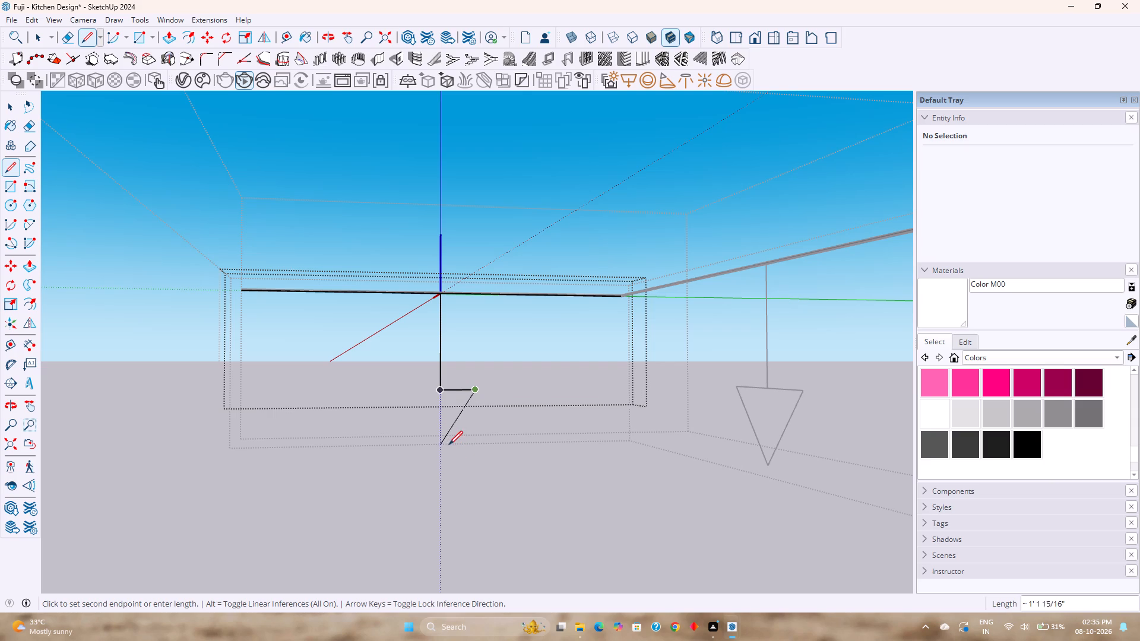
left_click(449, 442)
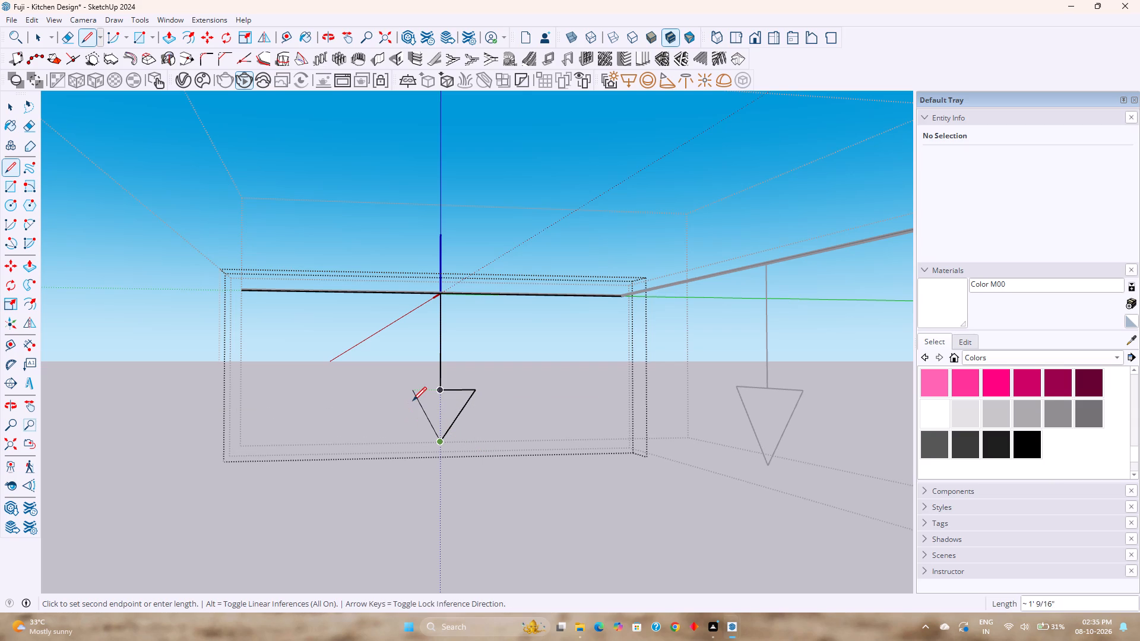
key("Escape")
Complete the arrowhead's other half with a 7 5/8" edge along the green axis and a sloping edge down to the tip.
left_click(440, 387)
key("Escape")
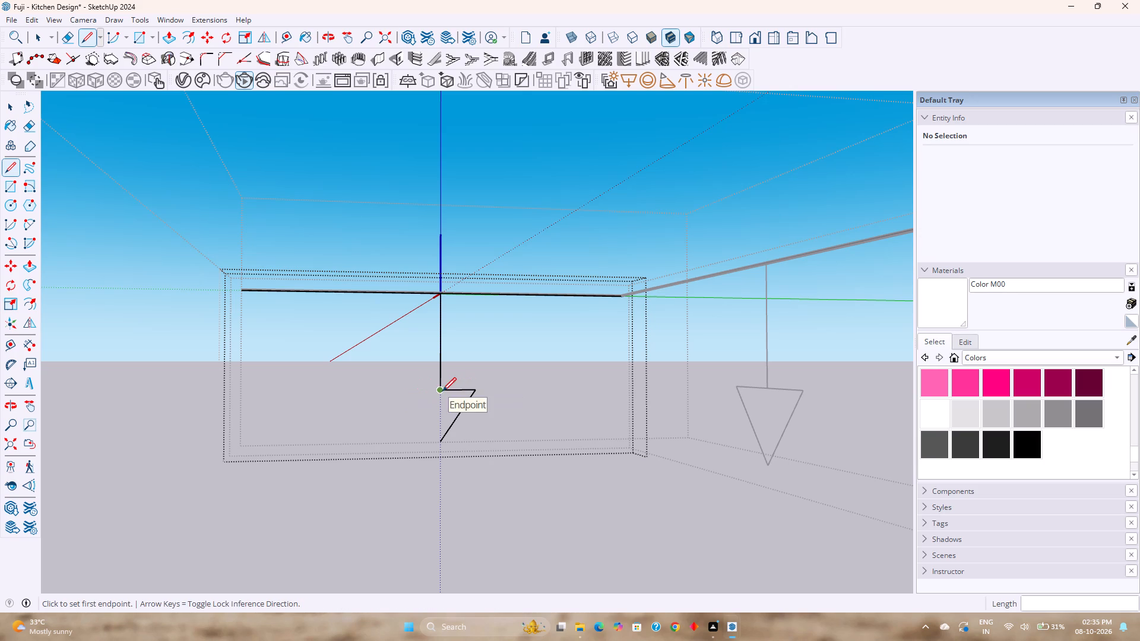
left_click(438, 391)
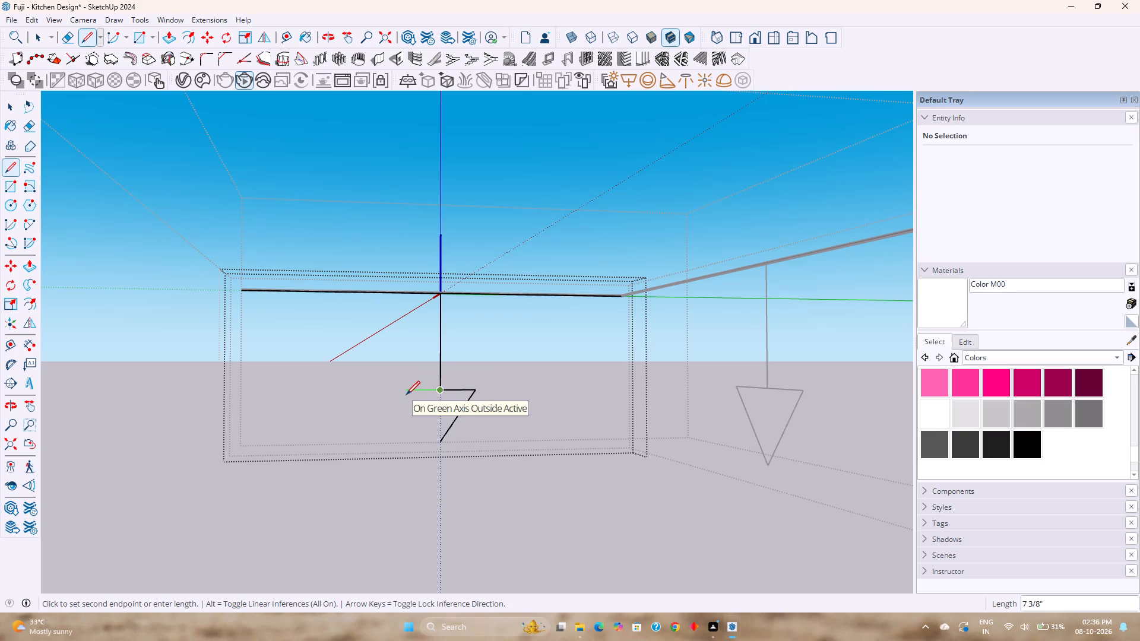
type("7 5/8")
key("Return")
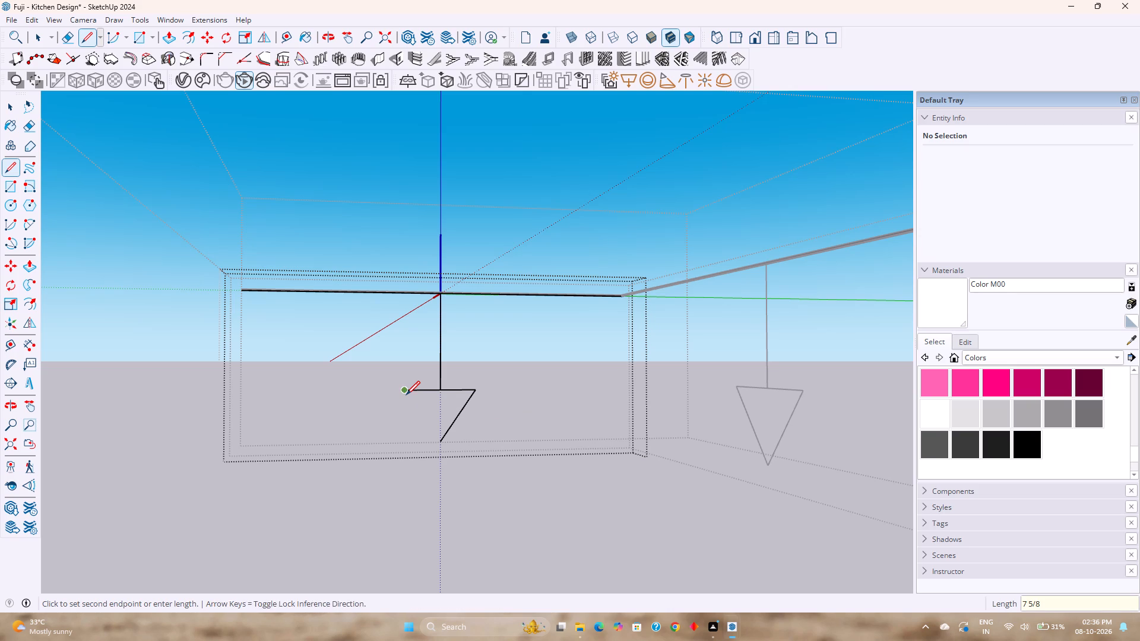
left_click(440, 438)
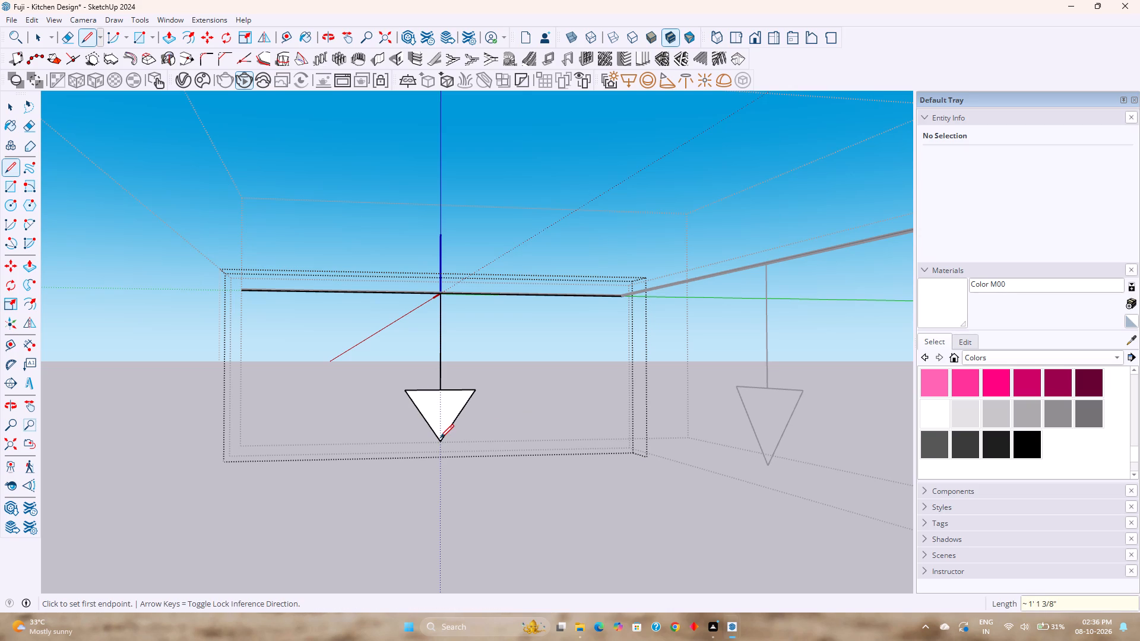
Delete the triangular face inside the arrowhead, keeping its outline, and leave the light component.
key("Escape")
key("space")
left_click(430, 412)
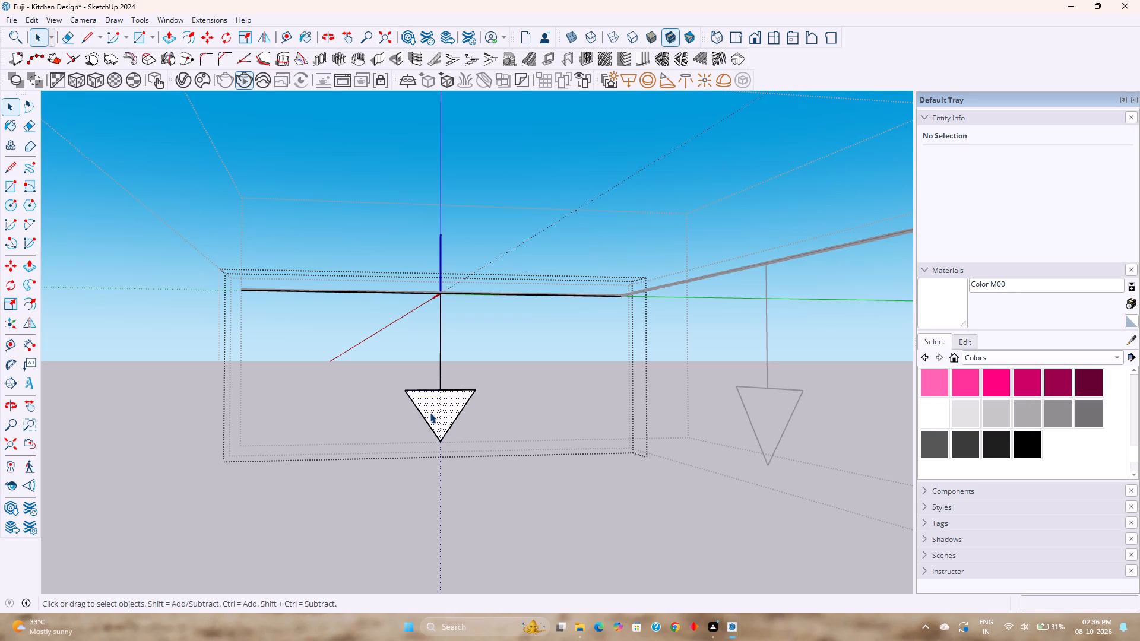
key("Delete")
middle_click_drag(435, 402, 400, 513)
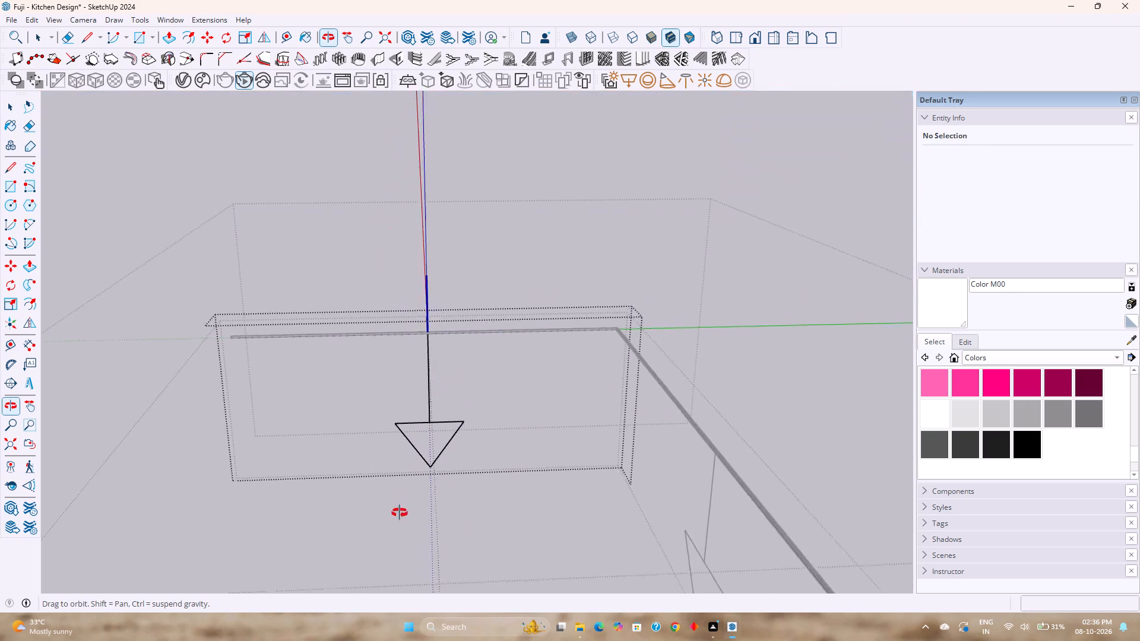
middle_click_drag(400, 513, 366, 446)
scroll(385, 429, "down", 6)
left_click(718, 394)
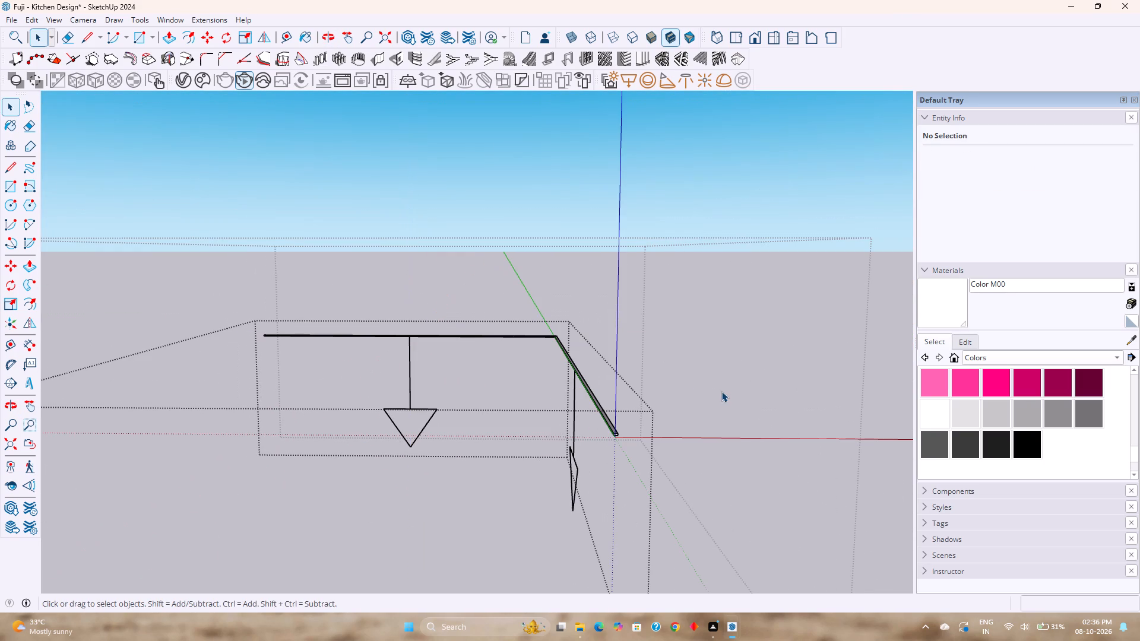
Rotate Rectangle Light#2 by about 2.3 degrees around the red axis, pivoting at the top corner of its free end.
middle_click_drag(572, 462, 548, 379)
left_click(411, 405)
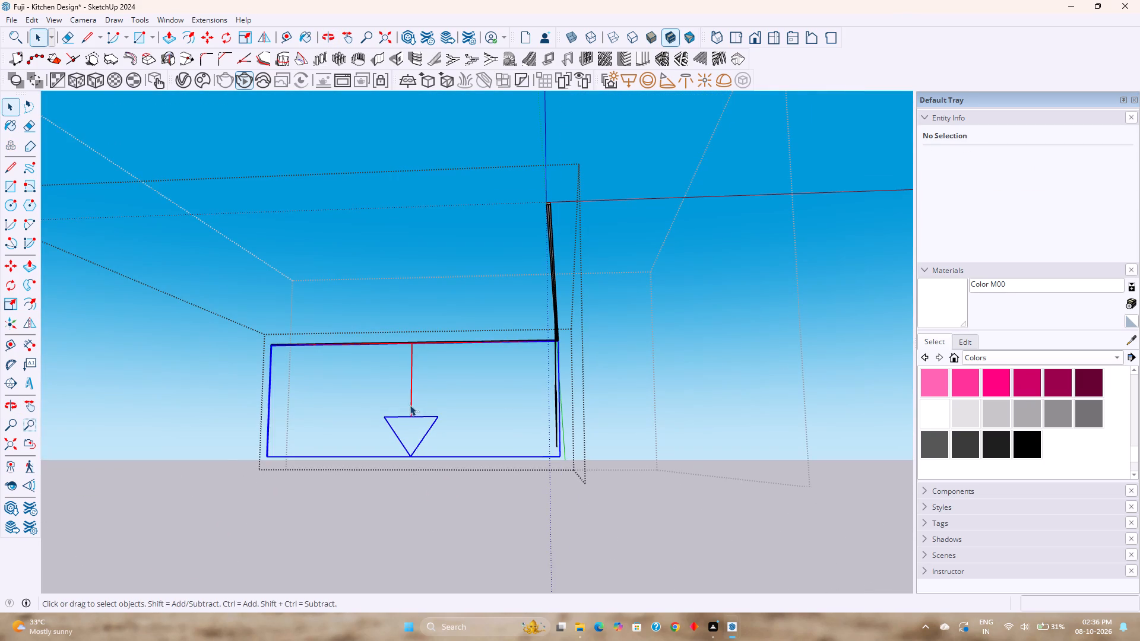
scroll(409, 405, "up", 3)
middle_click_drag(409, 405, 815, 439)
scroll(472, 356, "up", 4)
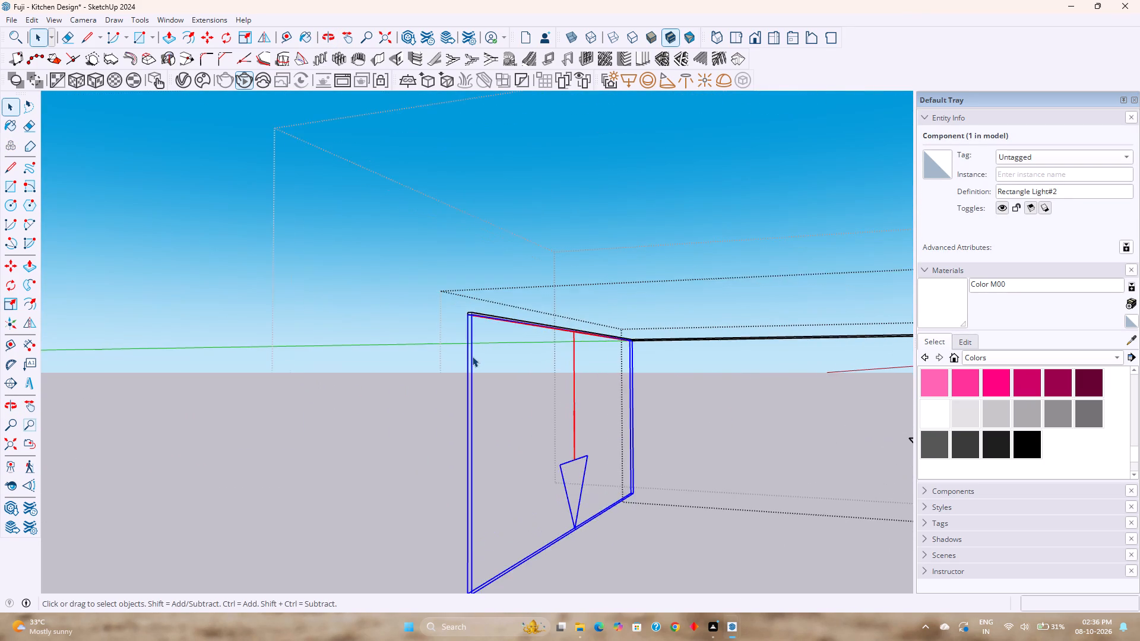
scroll(472, 356, "up", 8)
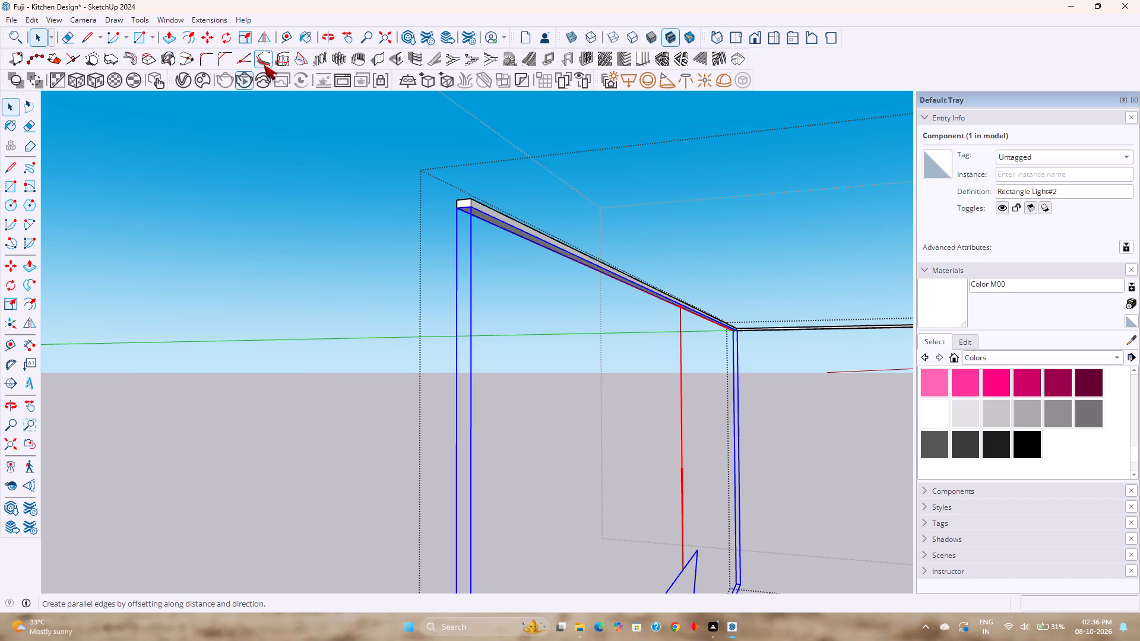
left_click(226, 37)
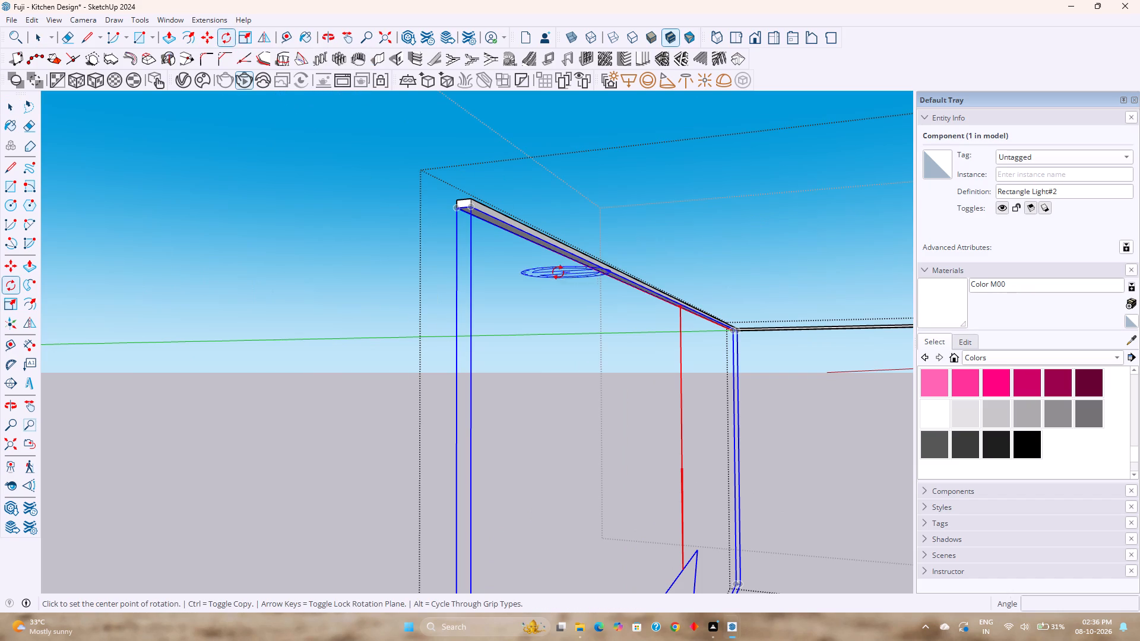
key("Left")
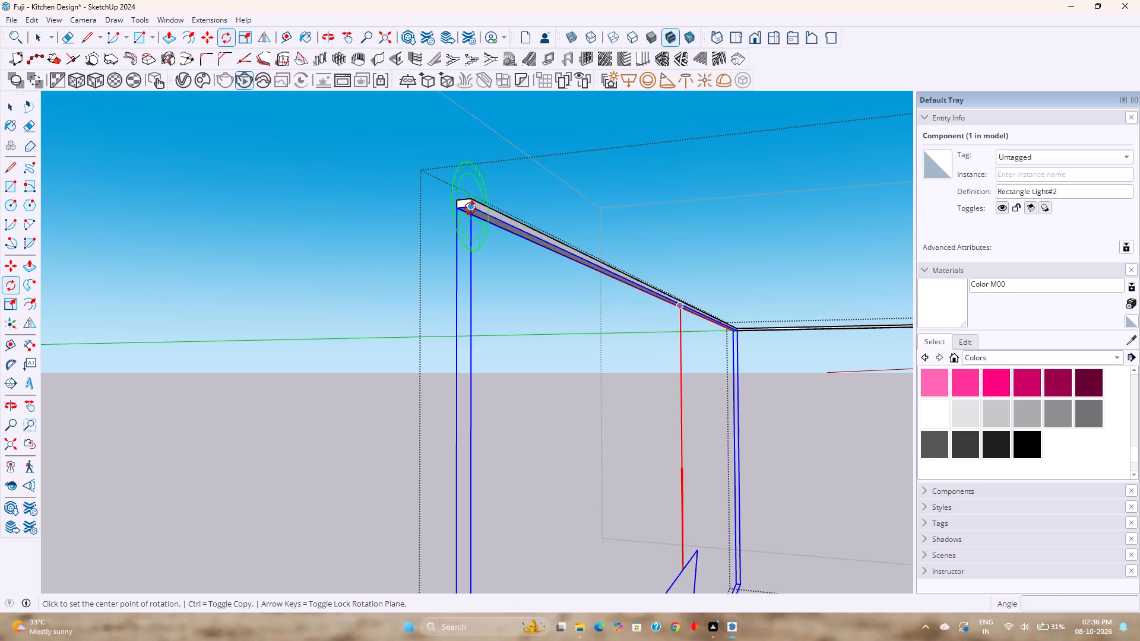
key("Right")
left_click(470, 208)
scroll(505, 332, "down", 3)
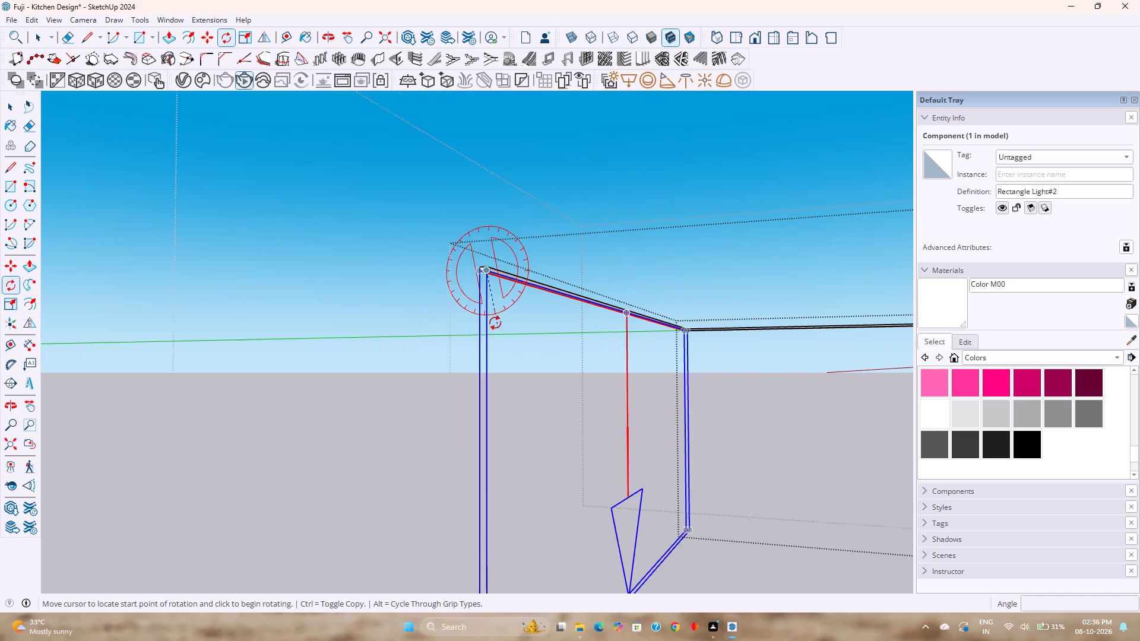
scroll(495, 323, "down", 12)
scroll(495, 468, "up", 5)
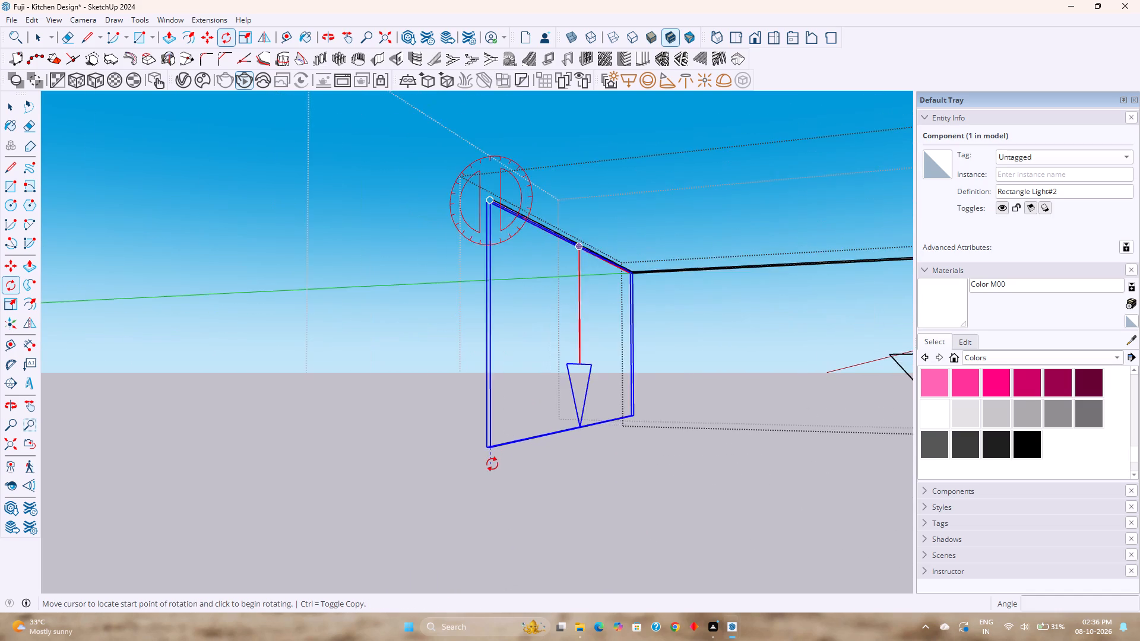
scroll(492, 464, "up", 4)
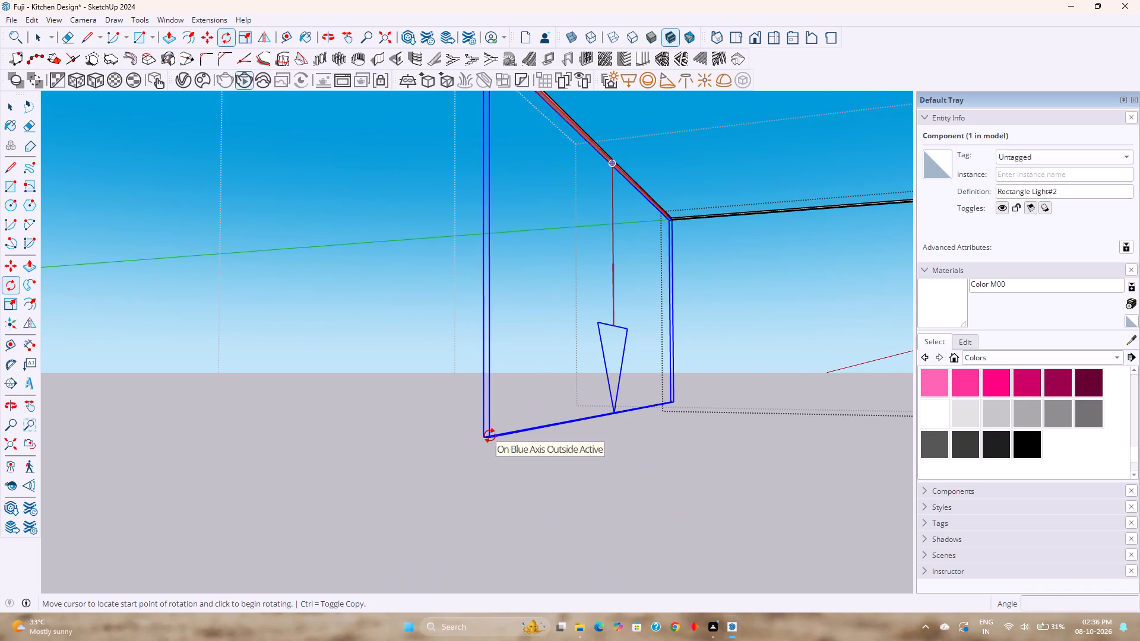
scroll(490, 434, "down", 4)
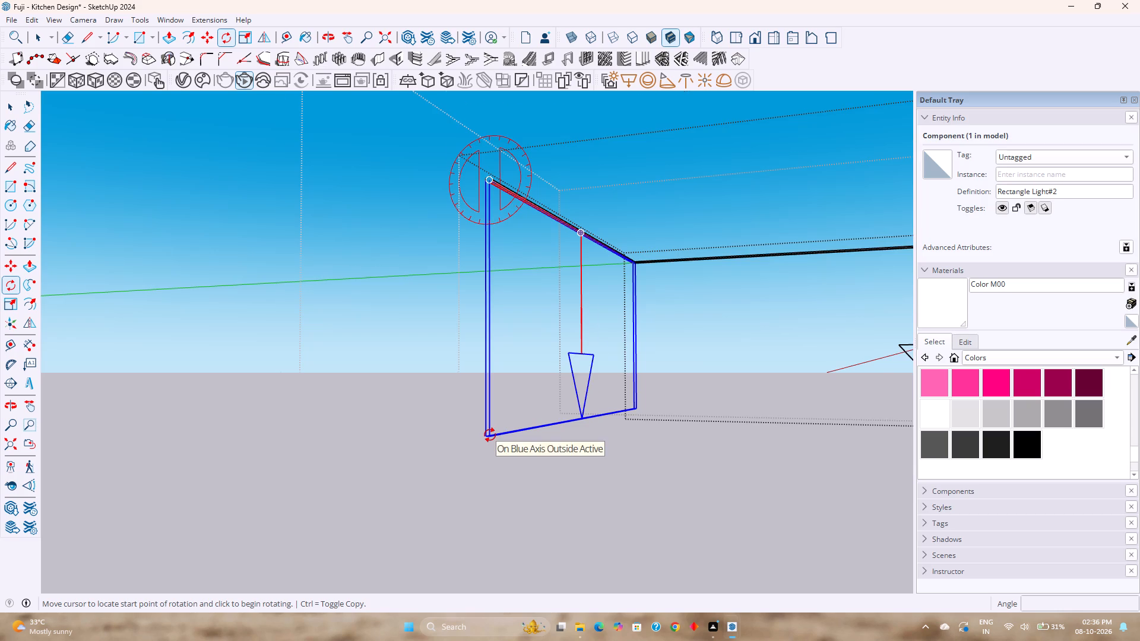
scroll(490, 435, "up", 11)
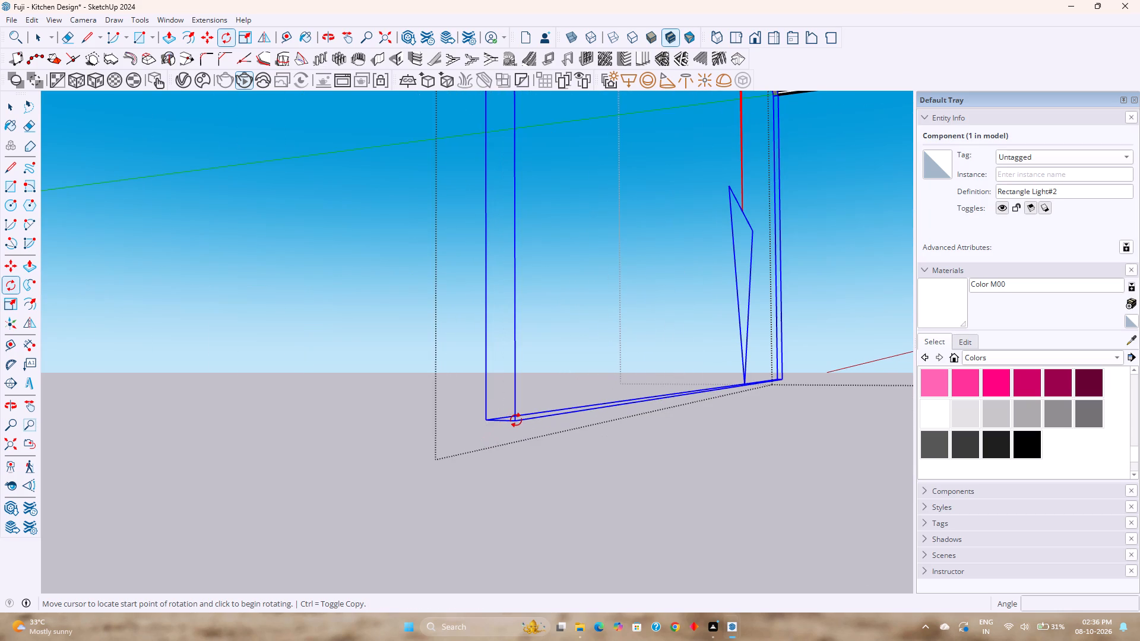
left_click(517, 419)
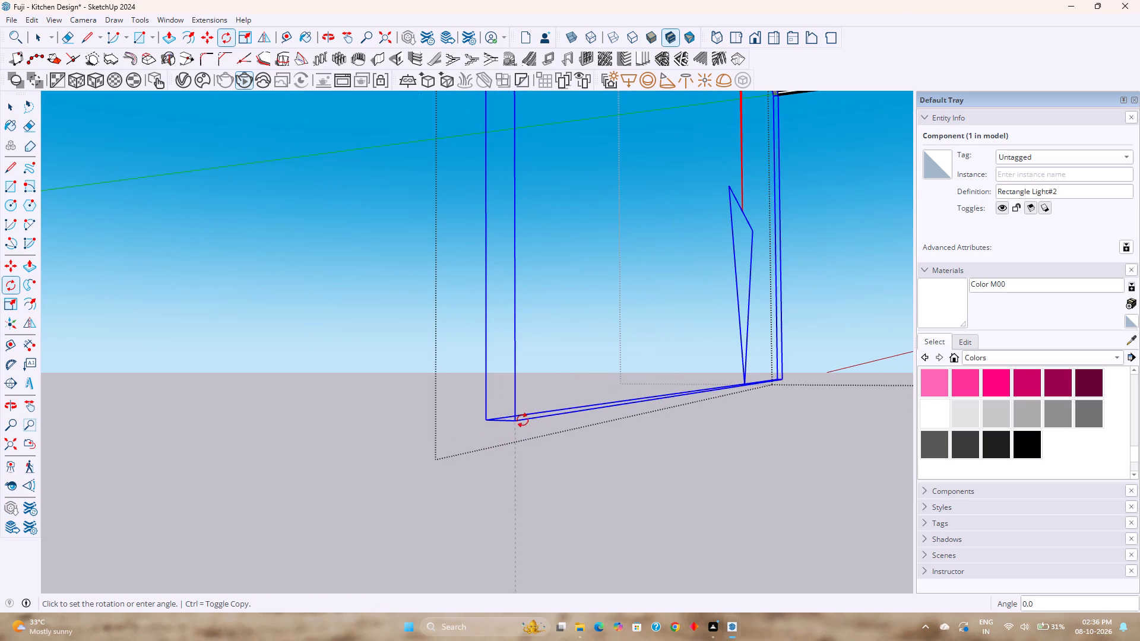
scroll(568, 423, "down", 7)
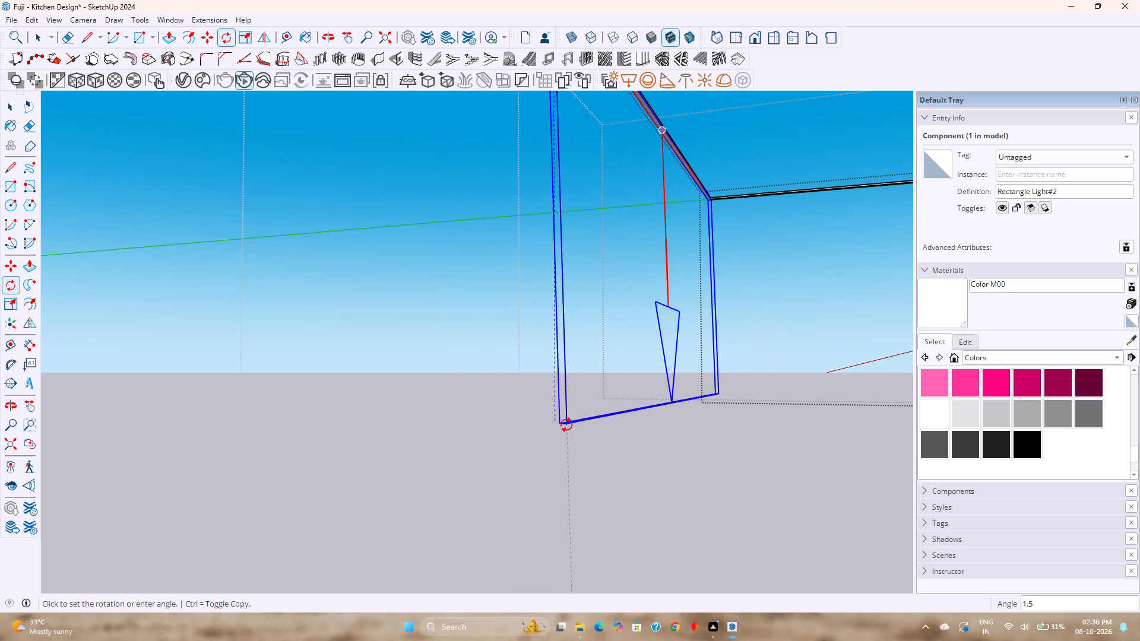
scroll(566, 425, "down", 4)
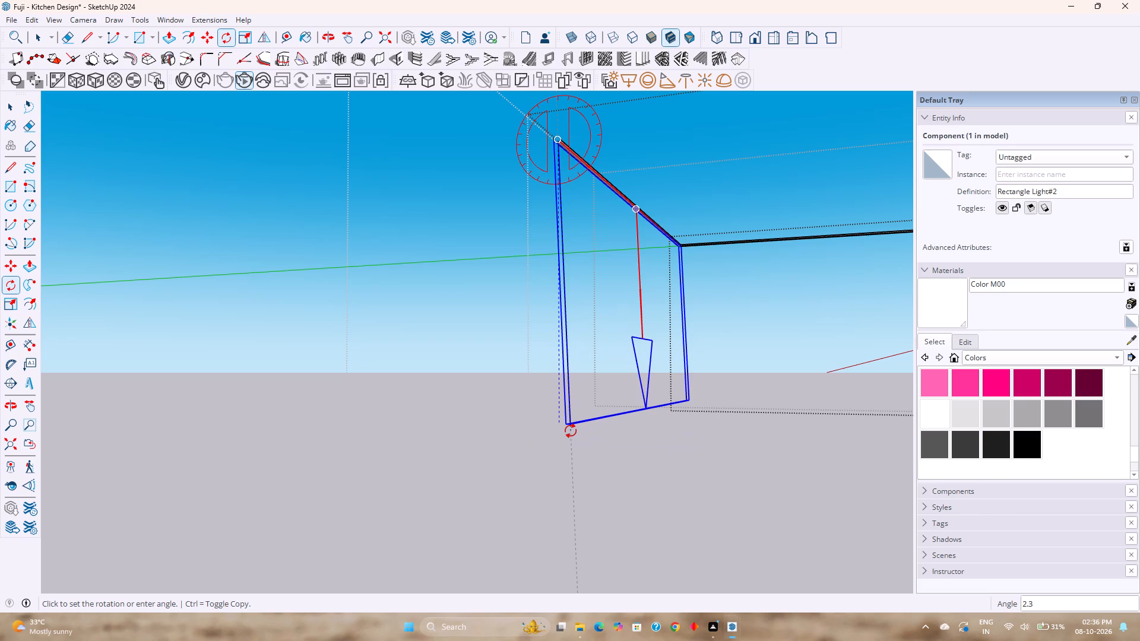
left_click(571, 431)
scroll(570, 432, "down", 3)
middle_click_drag(570, 432, 368, 450)
scroll(369, 445, "down", 9)
middle_click_drag(497, 449, 294, 406)
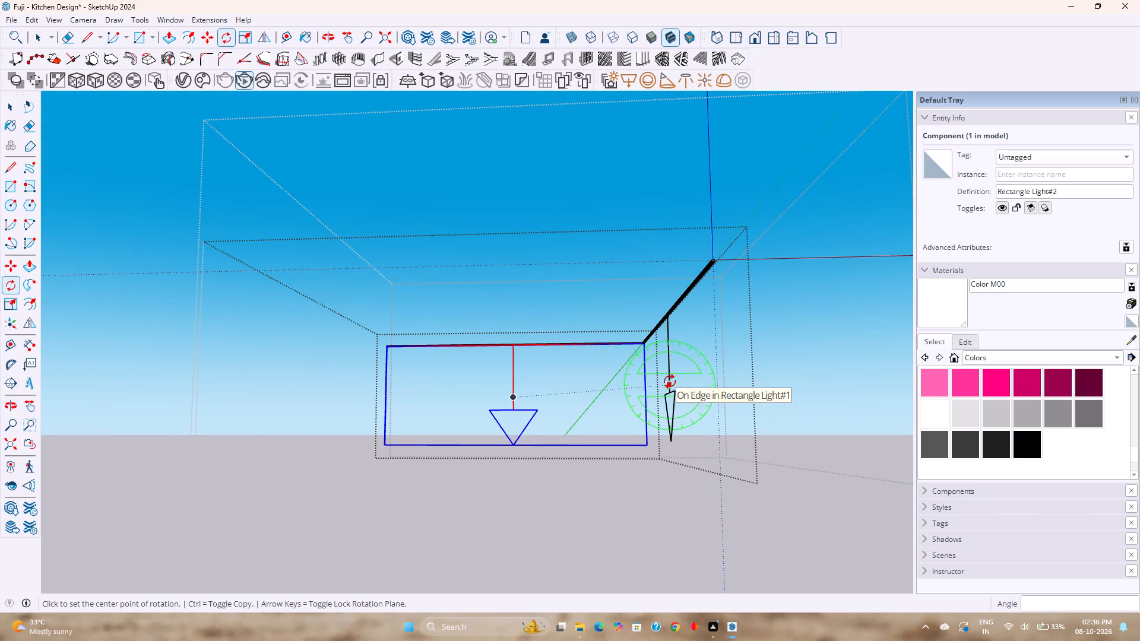
key("Escape")
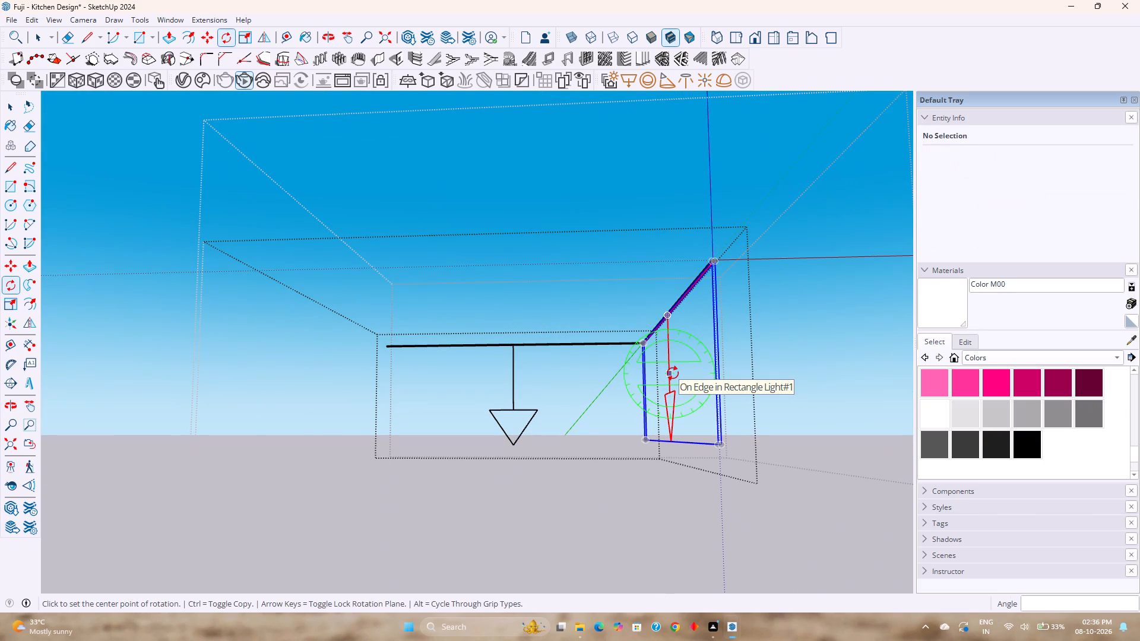
key("space")
Rotate Rectangle Light#1 by about 7.3 degrees around the green axis, pivoting at its top corner, and leave the group.
left_click(669, 377)
middle_click_drag(675, 345, 673, 345)
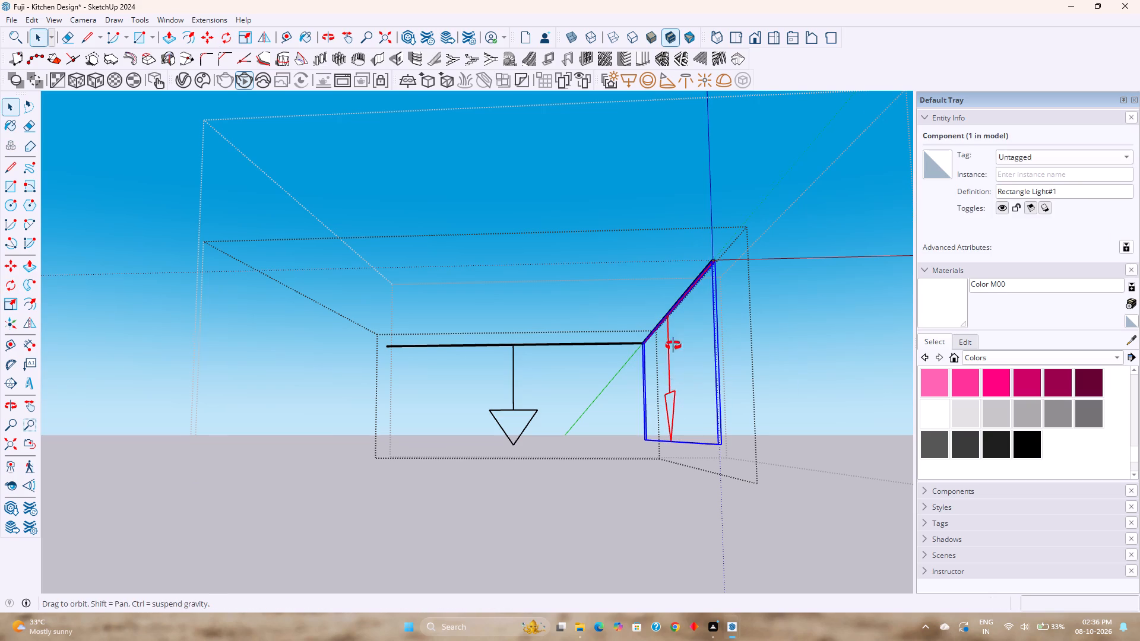
middle_click_drag(673, 345, 645, 373)
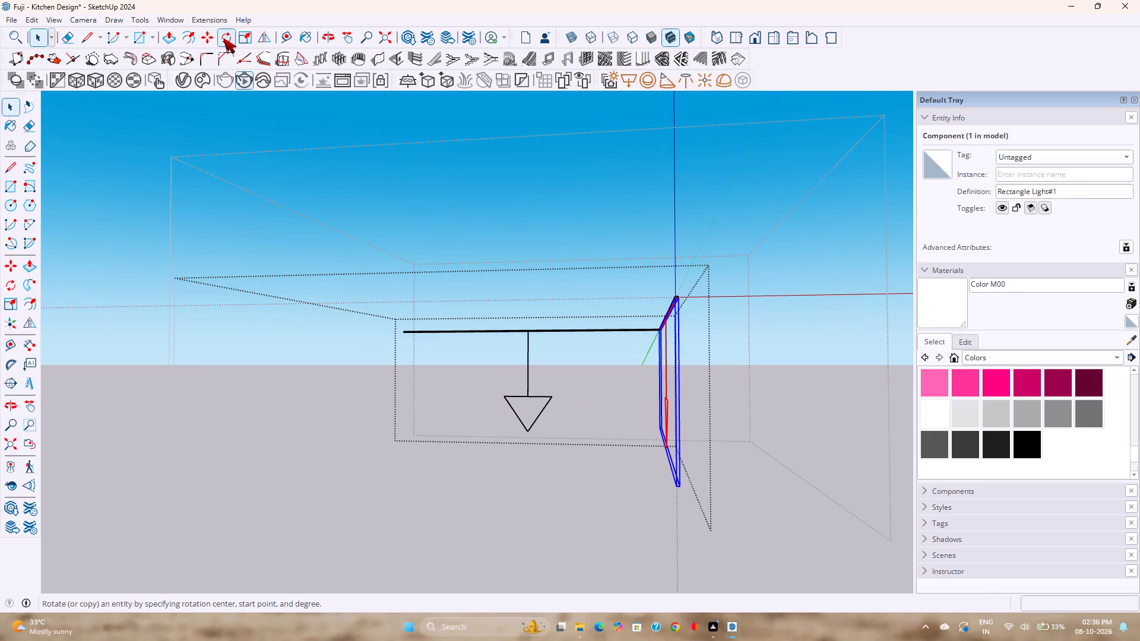
left_click(223, 39)
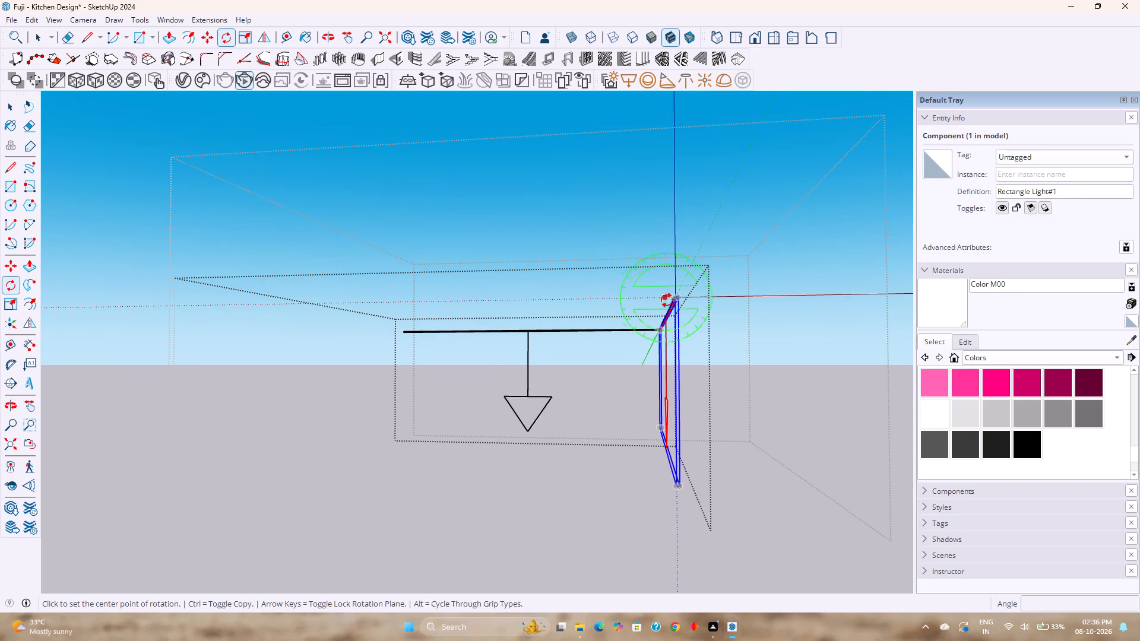
key("Left")
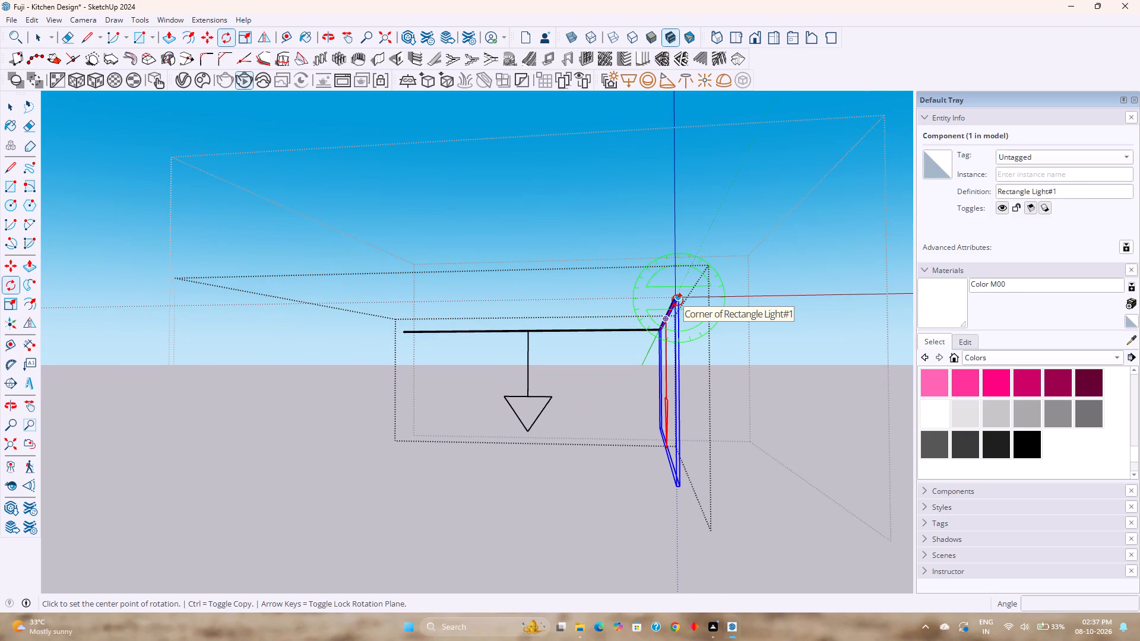
left_click(677, 300)
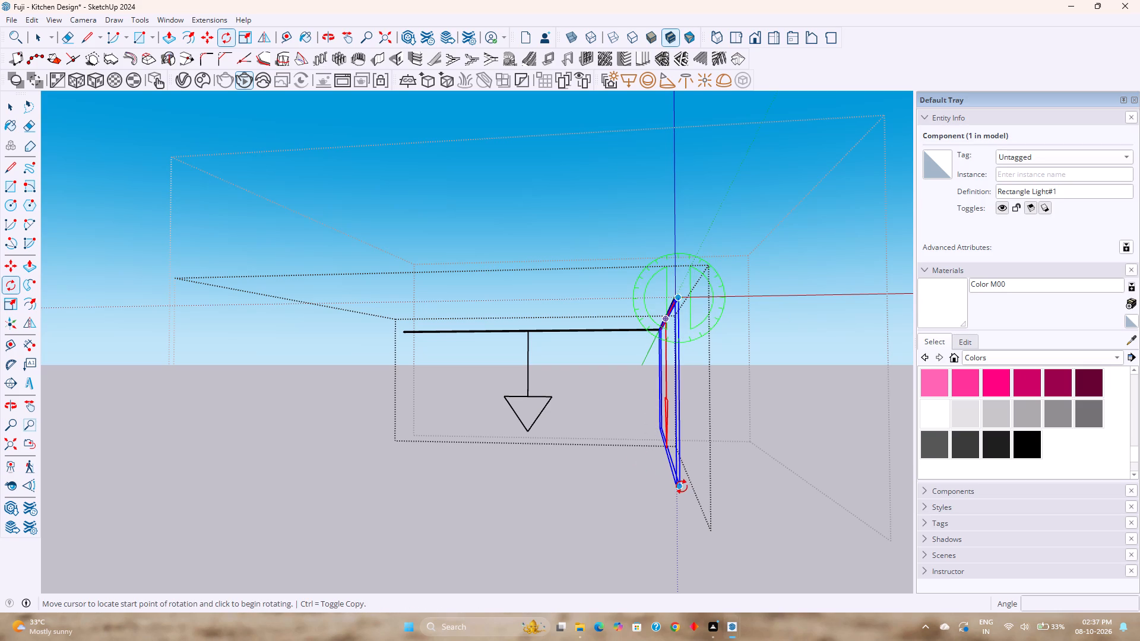
left_click(680, 487)
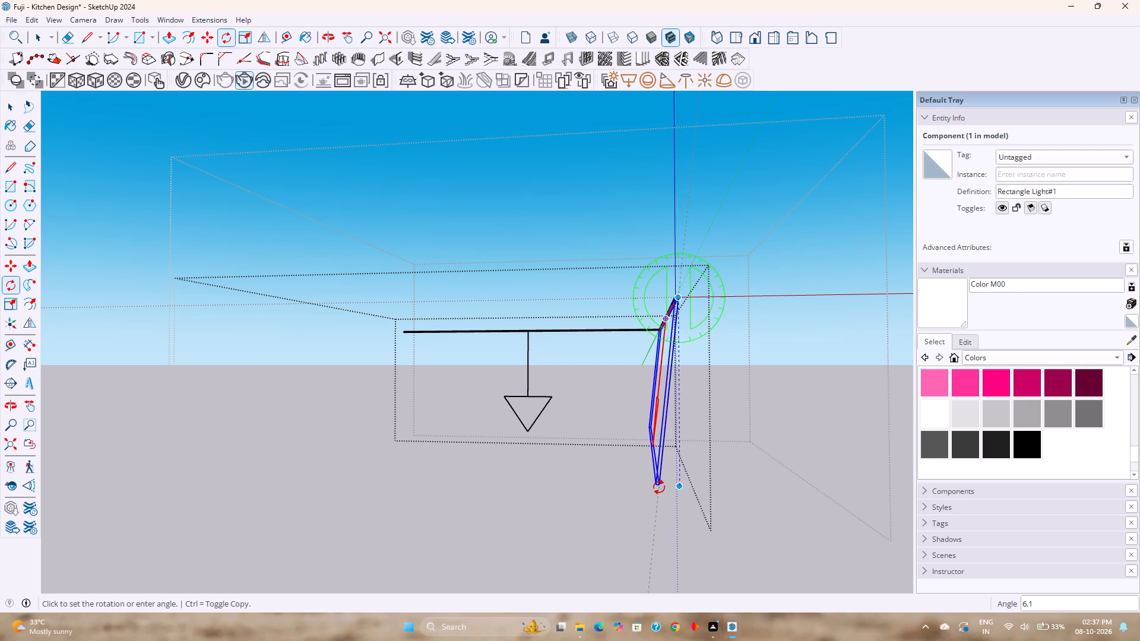
left_click(655, 487)
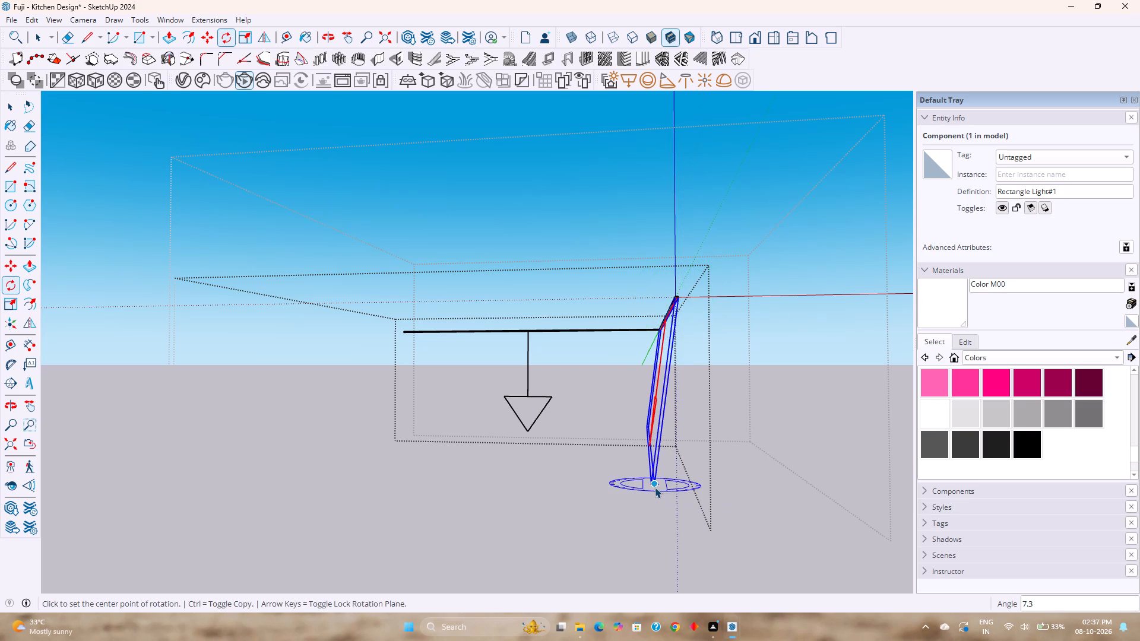
key("space")
key("Escape")
key("Escape")
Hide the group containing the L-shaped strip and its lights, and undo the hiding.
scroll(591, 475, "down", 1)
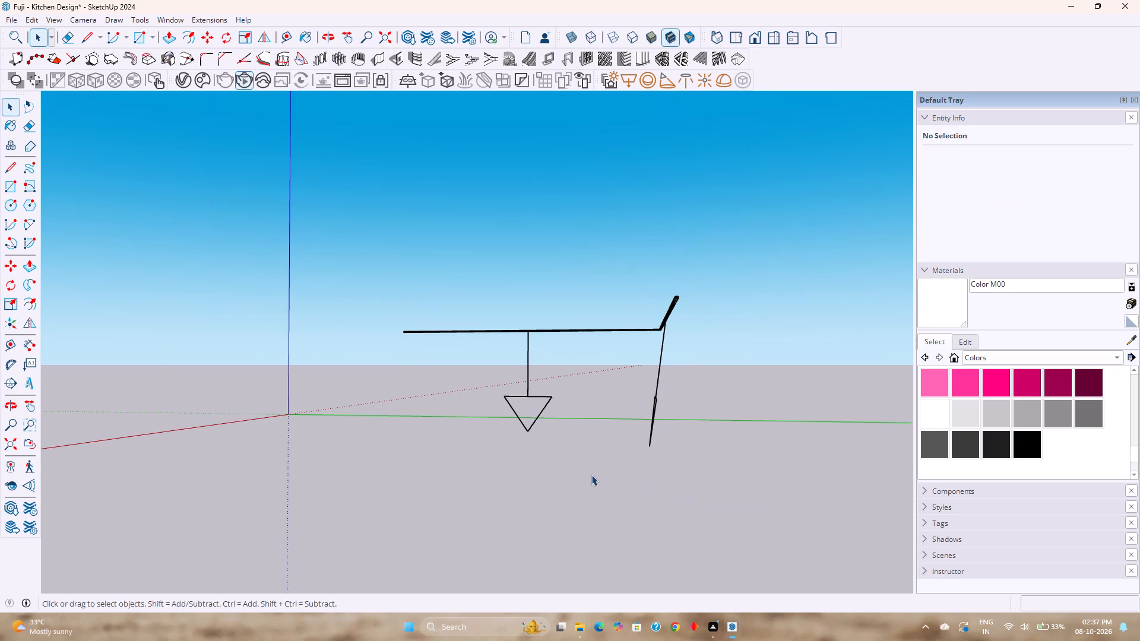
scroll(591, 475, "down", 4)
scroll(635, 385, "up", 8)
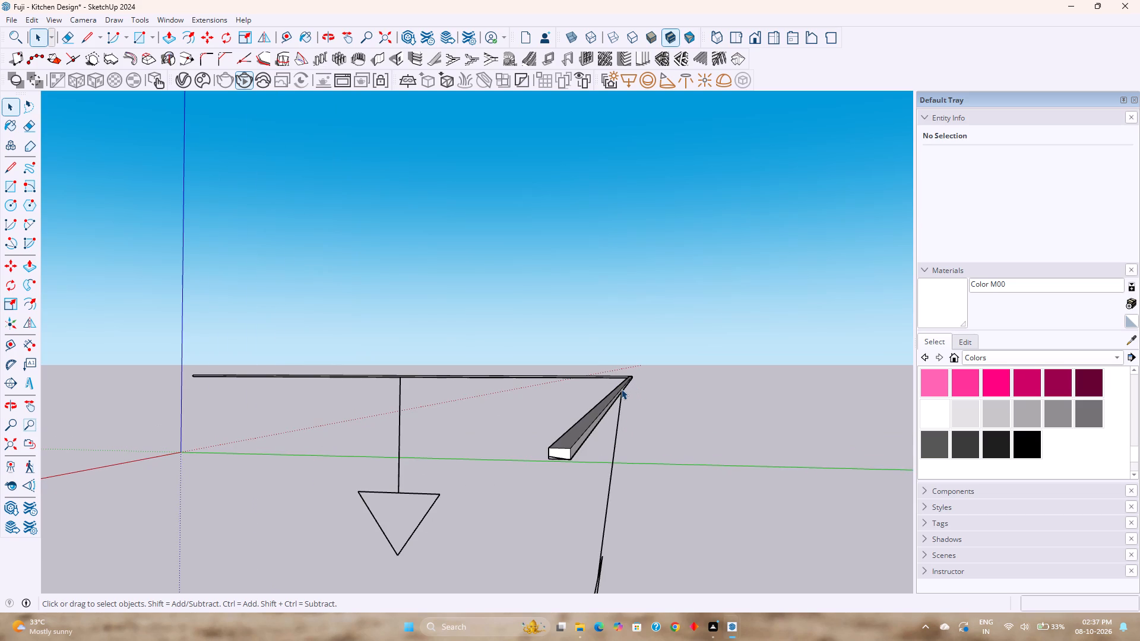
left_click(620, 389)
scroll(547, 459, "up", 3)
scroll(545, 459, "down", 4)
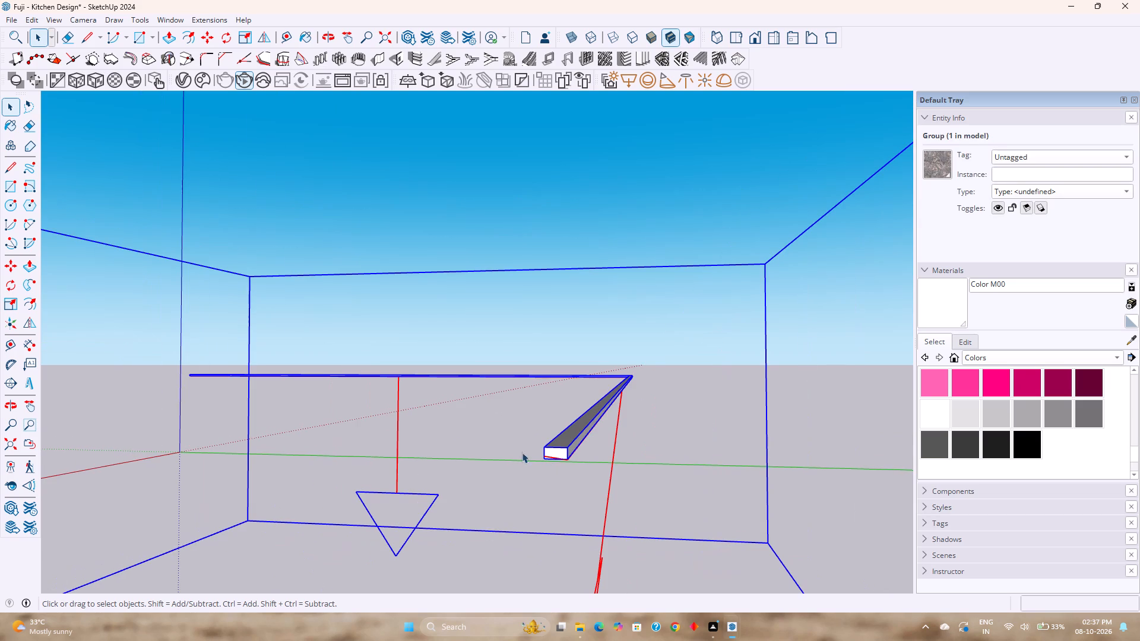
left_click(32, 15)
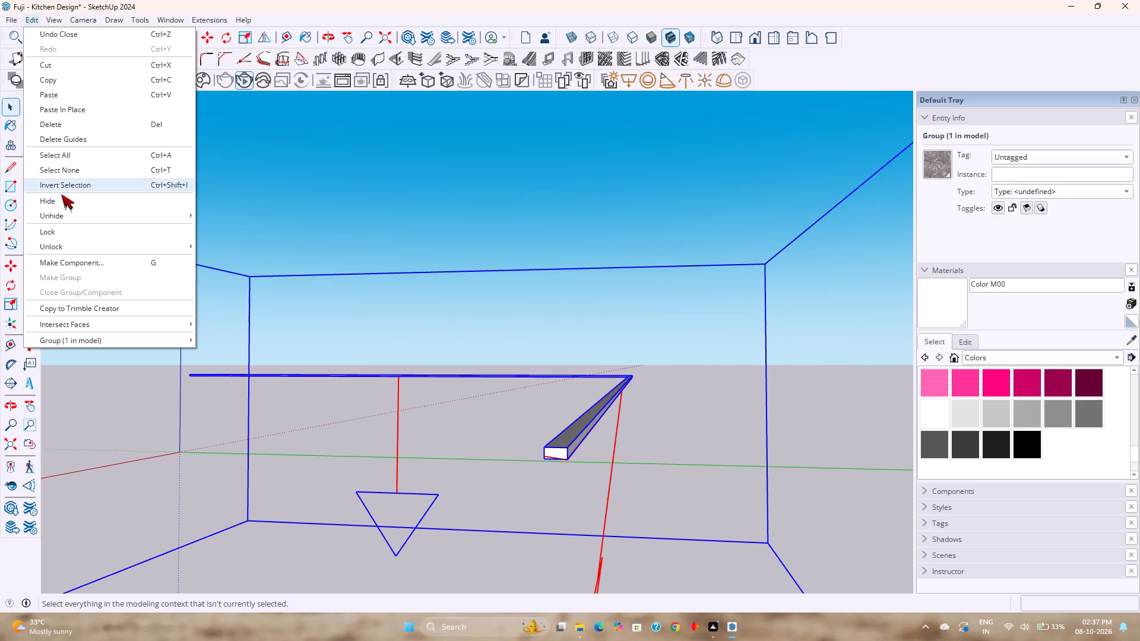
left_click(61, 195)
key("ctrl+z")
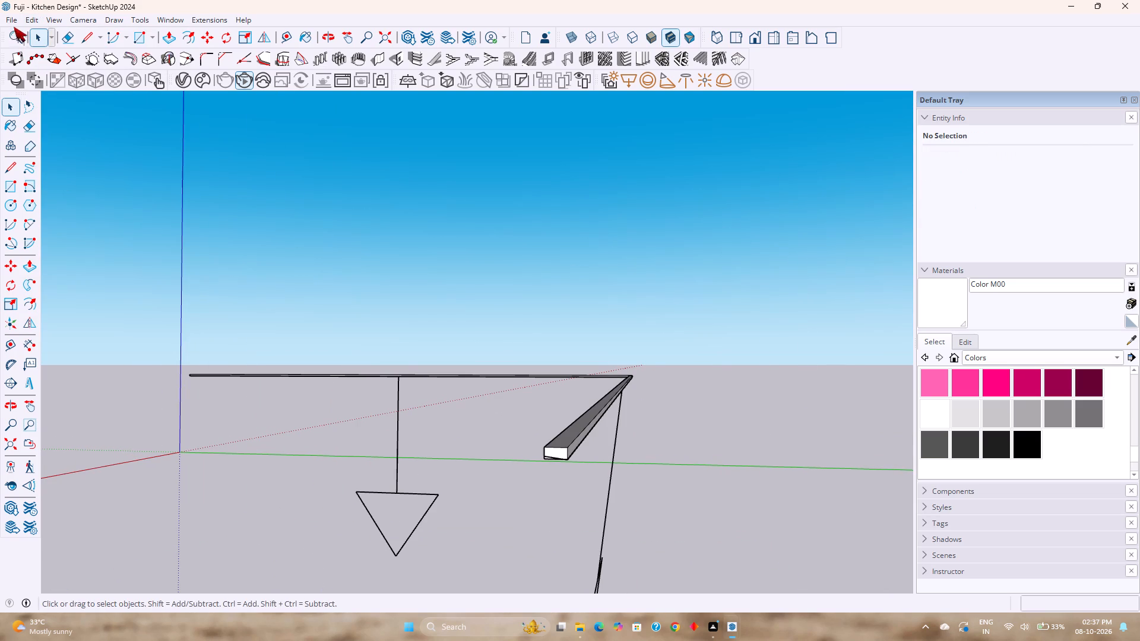
Unhide all hidden objects at the model's top level to bring back the surrounding kitchen.
left_click(26, 14)
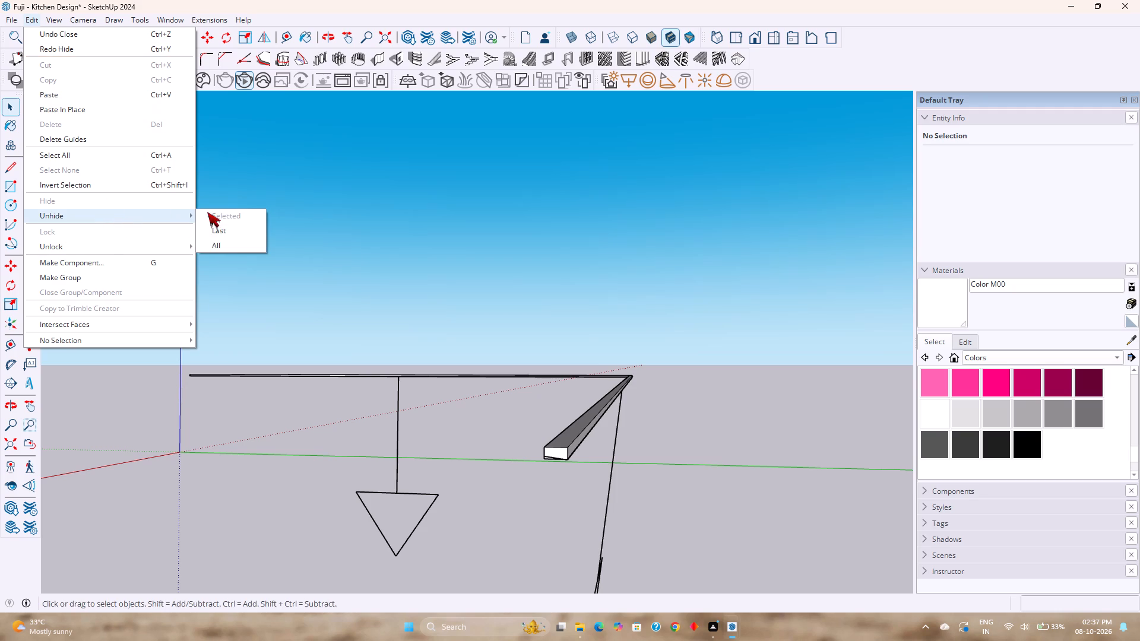
left_click(233, 243)
scroll(233, 245, "down", 3)
middle_click_drag(233, 245, 235, 252)
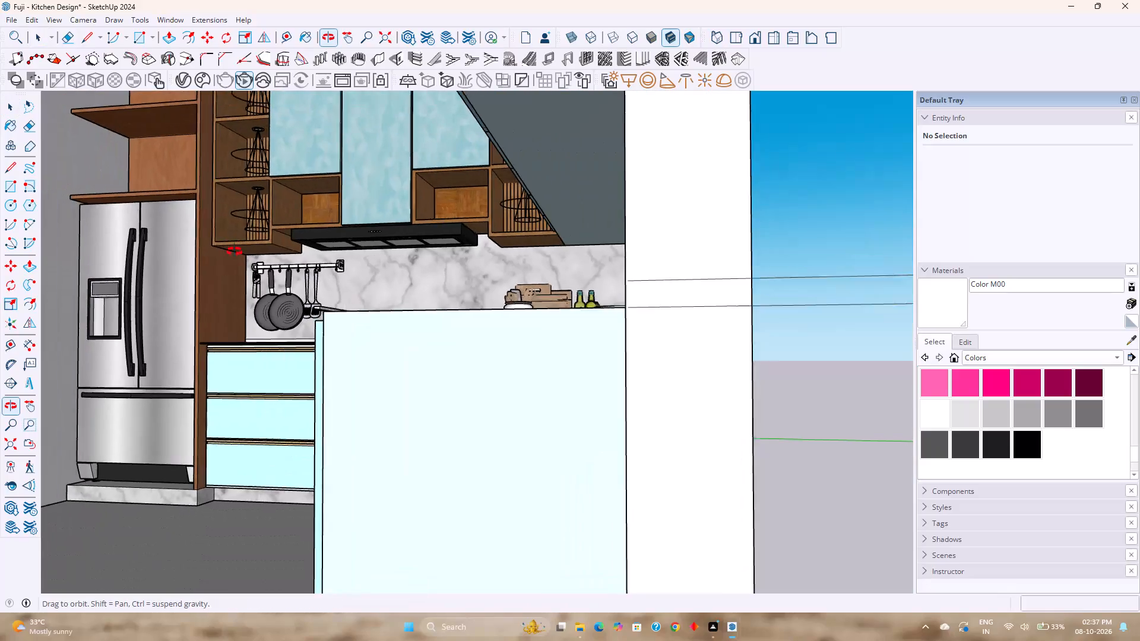
middle_click_drag(235, 252, 381, 293)
middle_click_drag(654, 391, 539, 368)
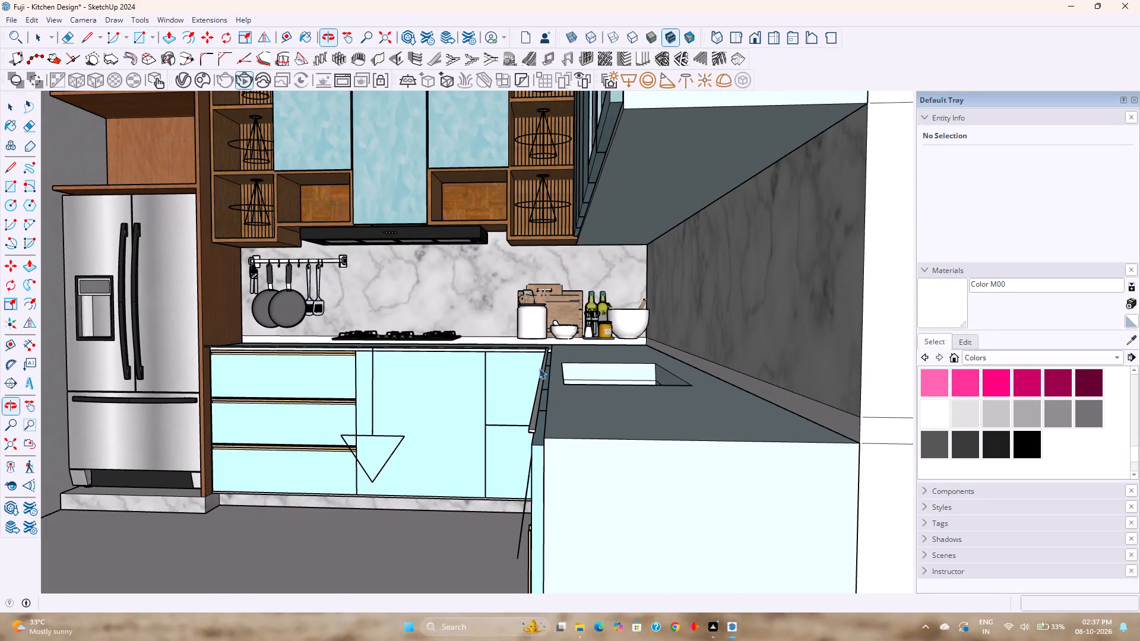
Open the group containing the light strip, unhide everything inside it including the granite countertop, and leave the group.
scroll(533, 398, "up", 2)
double_click(540, 404)
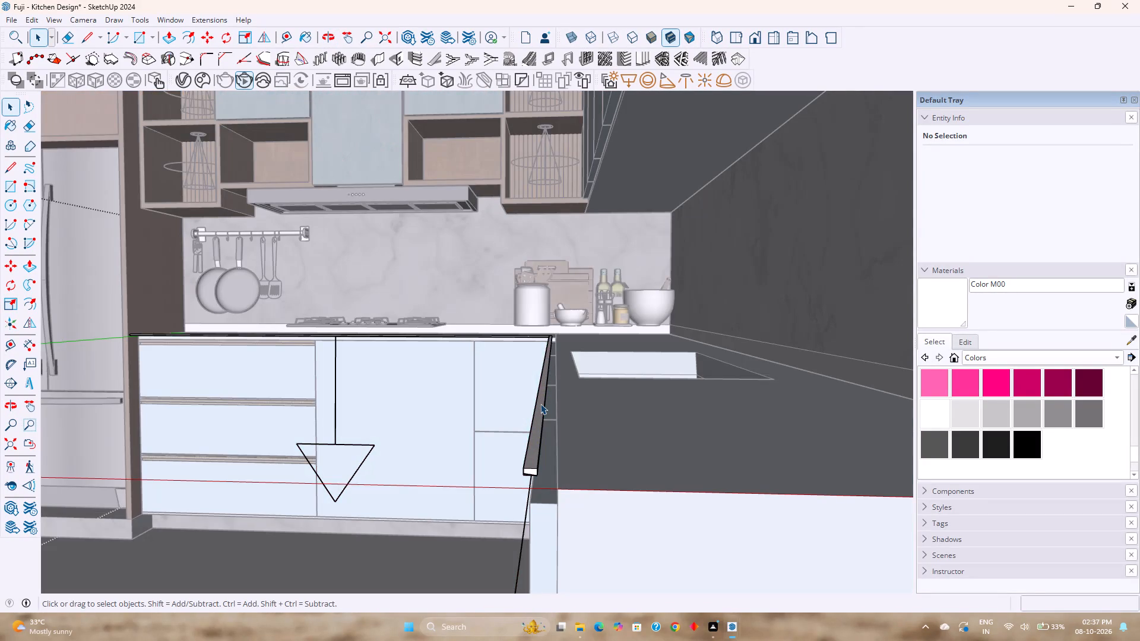
left_click(540, 403)
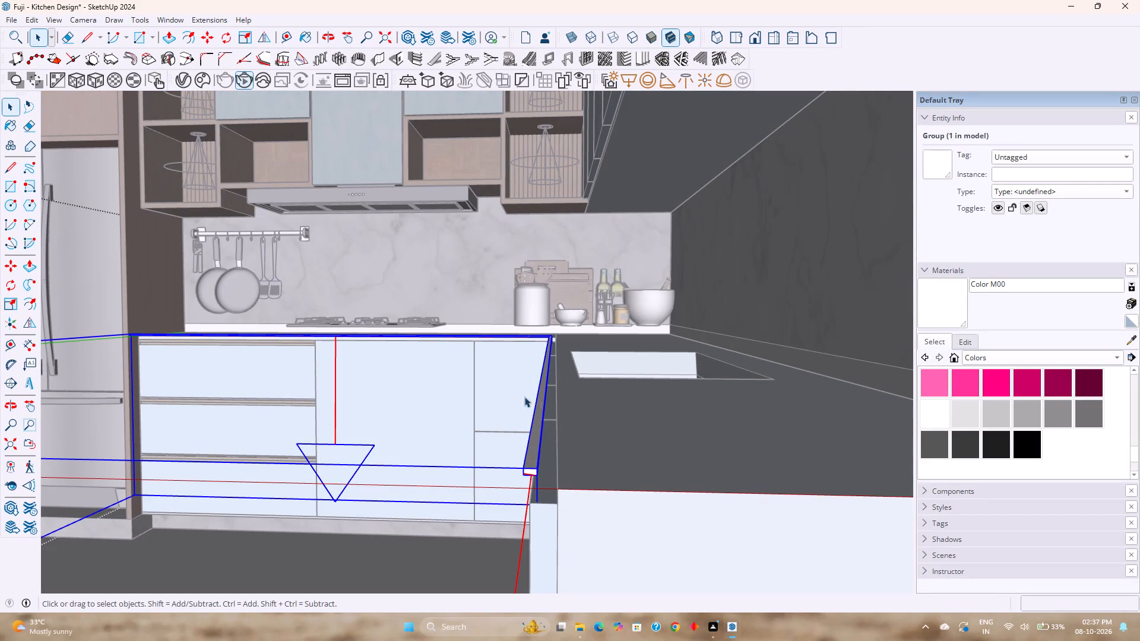
left_click(31, 19)
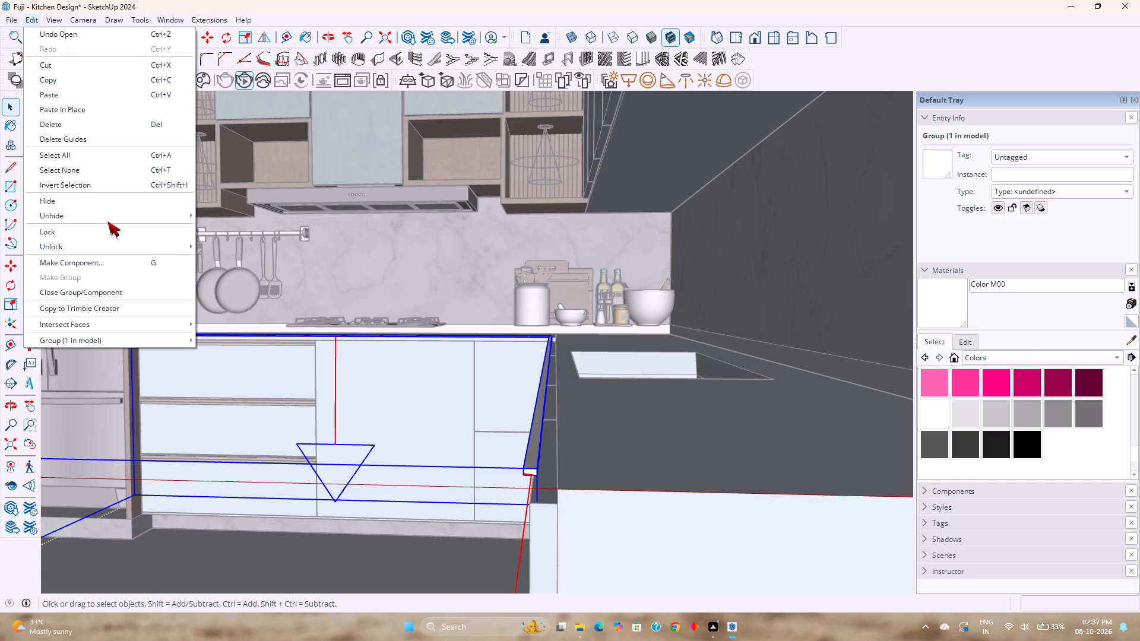
left_click(237, 243)
scroll(278, 309, "down", 1)
middle_click_drag(278, 315, 303, 262)
scroll(303, 262, "down", 6)
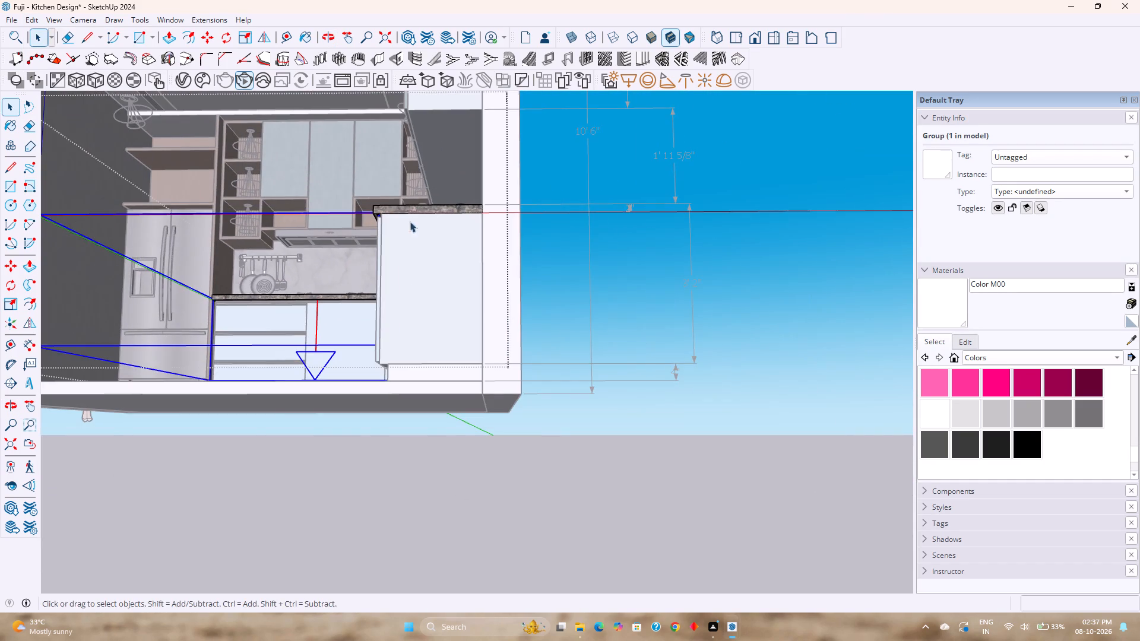
key("Escape")
scroll(399, 345, "down", 1)
middle_click_drag(406, 350, 531, 481)
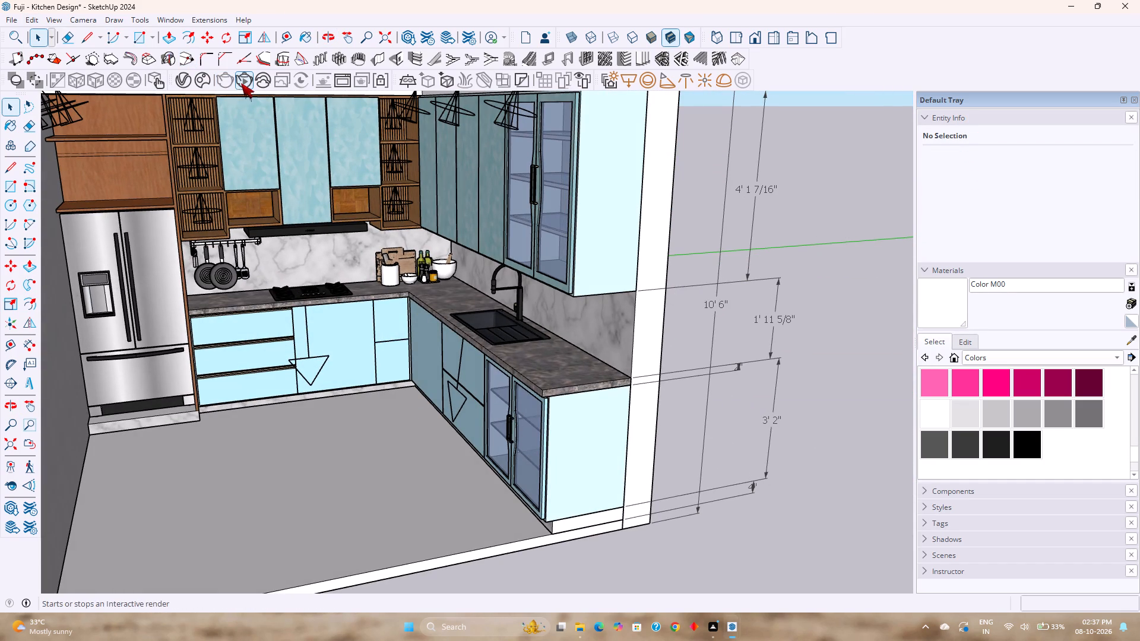
Rename Rectangle Light#1 as "Counter top -1" in the V-Ray Asset Editor.
left_click(178, 85)
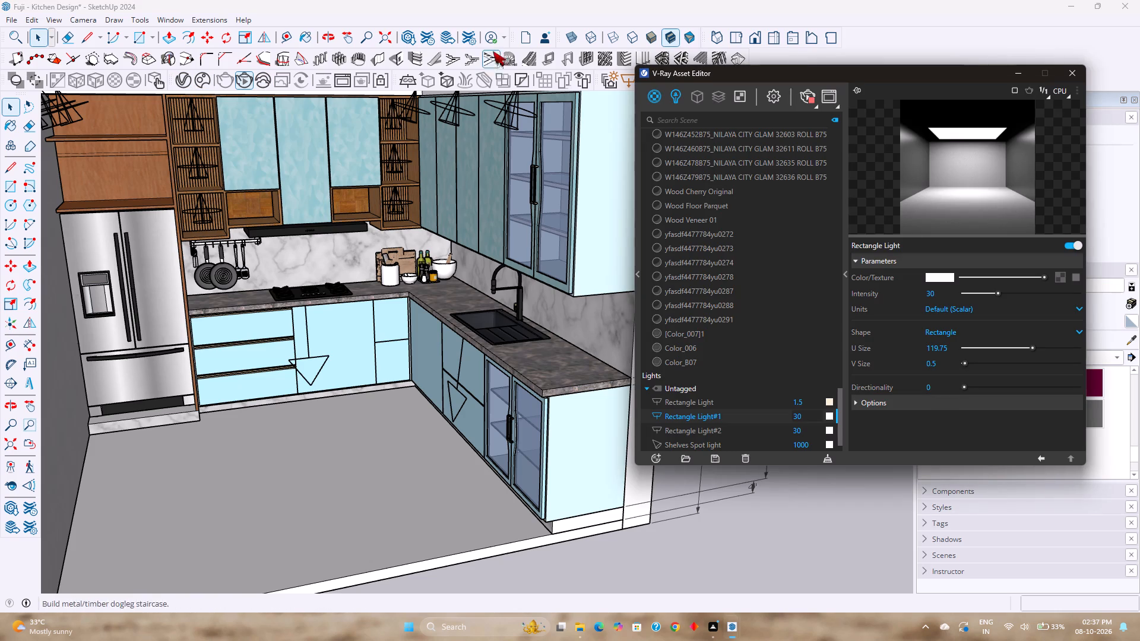
middle_click_drag(649, 541, 639, 534)
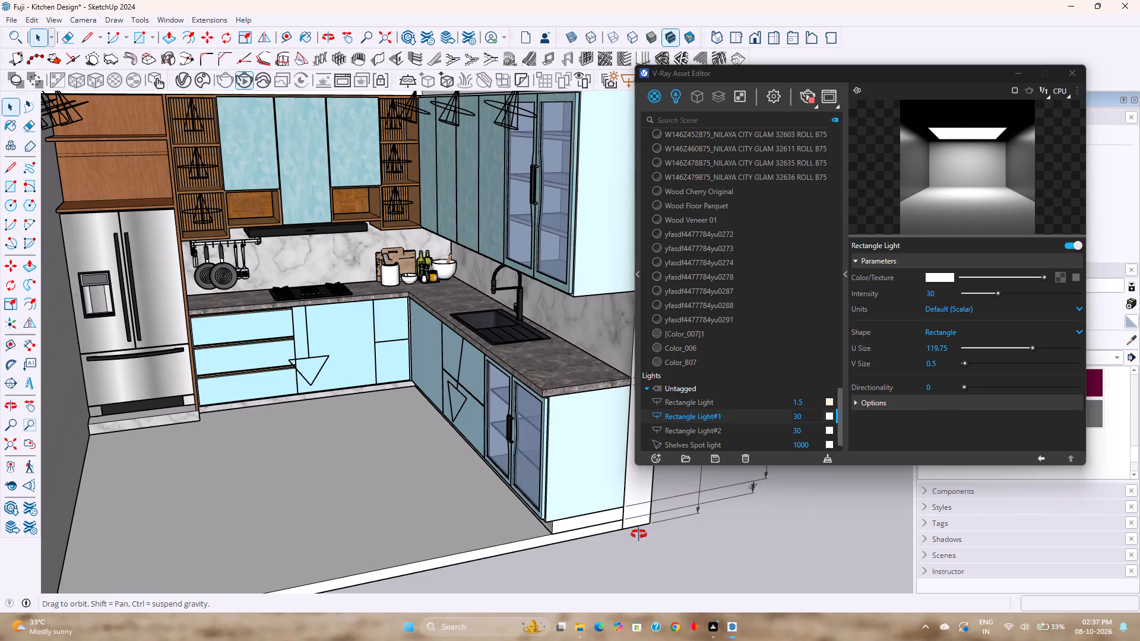
middle_click_drag(639, 534, 594, 448)
middle_click_drag(597, 448, 645, 500, "shift")
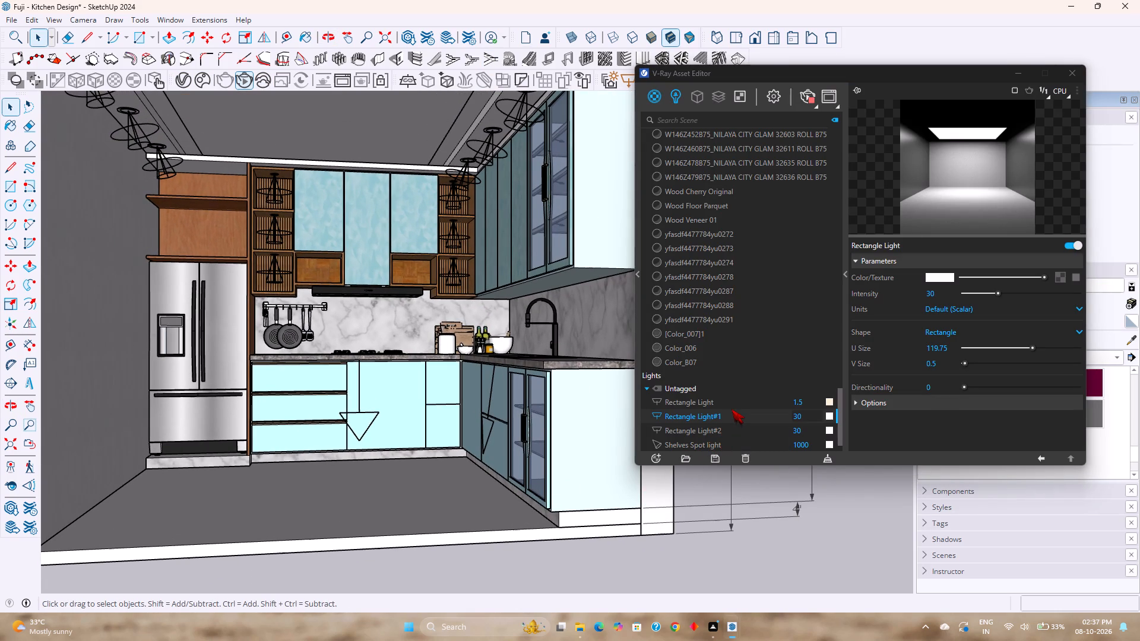
right_click(729, 410)
left_click(759, 343)
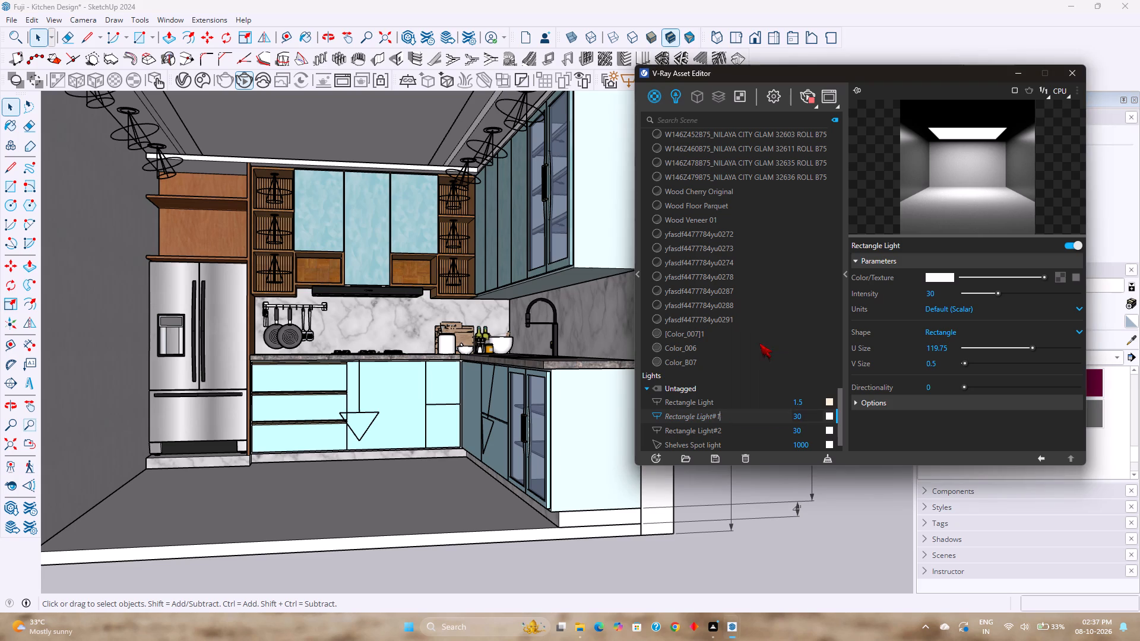
key("BackSpace")
key("BackSpace")
key("BackSpace")
key("BackSpace")
key("BackSpace")
key("BackSpace")
key("BackSpace")
key("BackSpace")
key("BackSpace")
key("BackSpace")
key("BackSpace")
key("BackSpace")
key("BackSpace")
key("BackSpace")
key("BackSpace")
key("BackSpace")
key("BackSpace")
key("BackSpace")
key("BackSpace")
key("BackSpace")
type("Counter top")
key("space")
type("-1")
Rename Rectangle Light#2 as "Counter Top -02" in the V-Ray lights list.
right_click(736, 434)
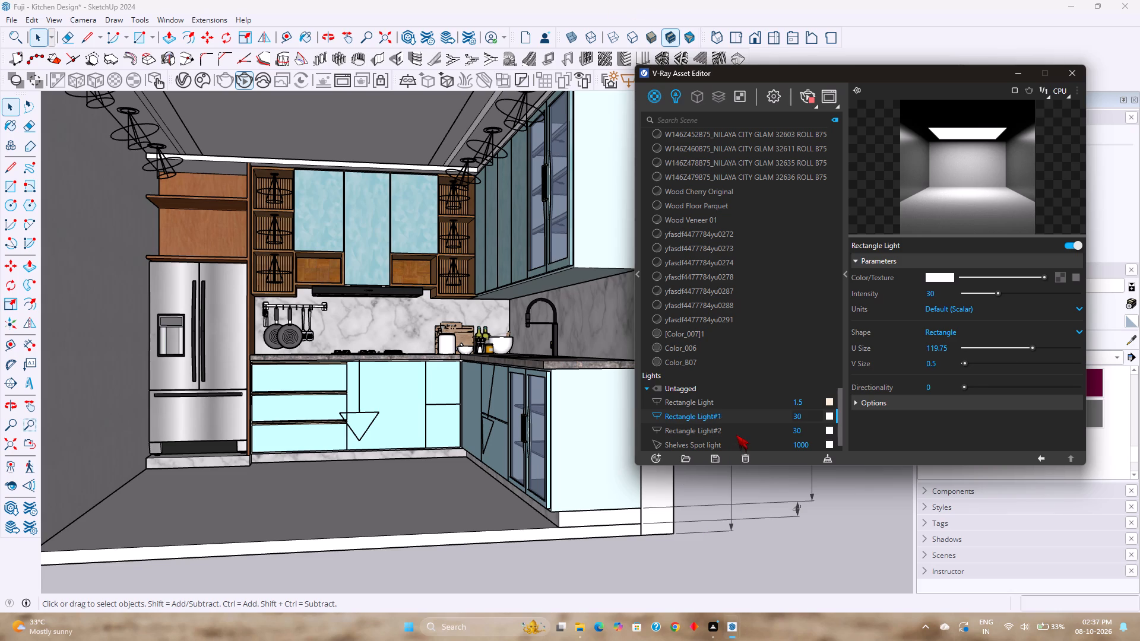
left_click(762, 366)
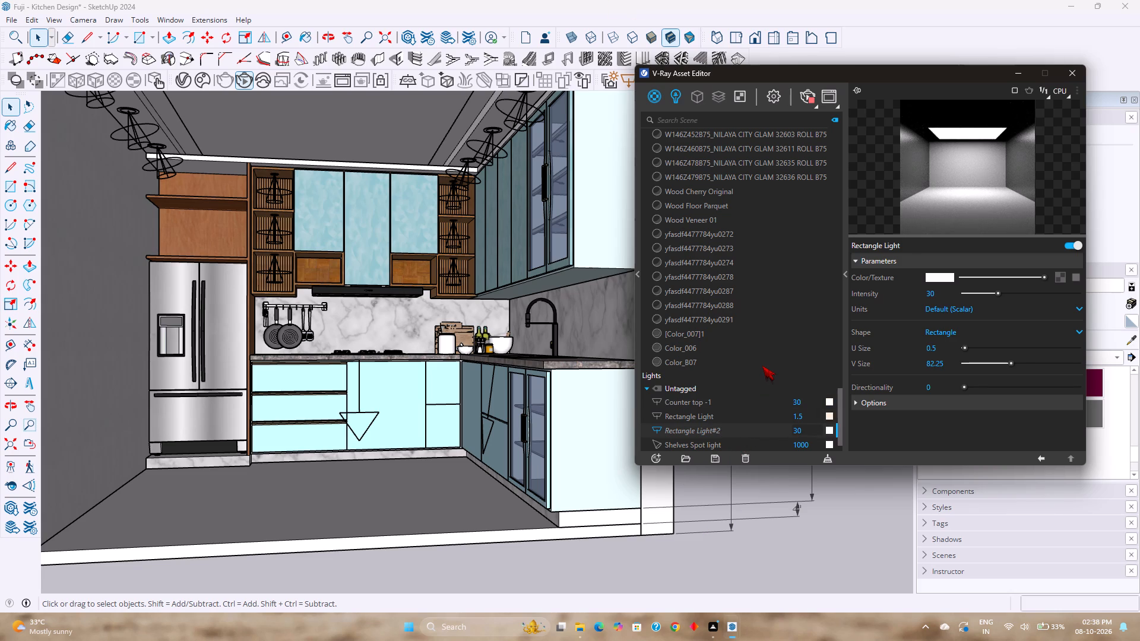
key("shift+BackSpace")
key("shift+BackSpace")
key("shift+BackSpace")
key("shift+BackSpace")
key("shift+BackSpace")
key("shift+BackSpace")
key("shift+BackSpace")
key("shift+BackSpace")
key("shift+BackSpace")
key("shift+BackSpace")
key("shift+BackSpace")
key("shift+BackSpace")
key("shift+BackSpace")
key("shift+BackSpace")
key("shift+BackSpace")
key("shift+BackSpace")
key("shift+BackSpace")
key("shift+BackSpace")
key("shift+BackSpace")
type("Coune")
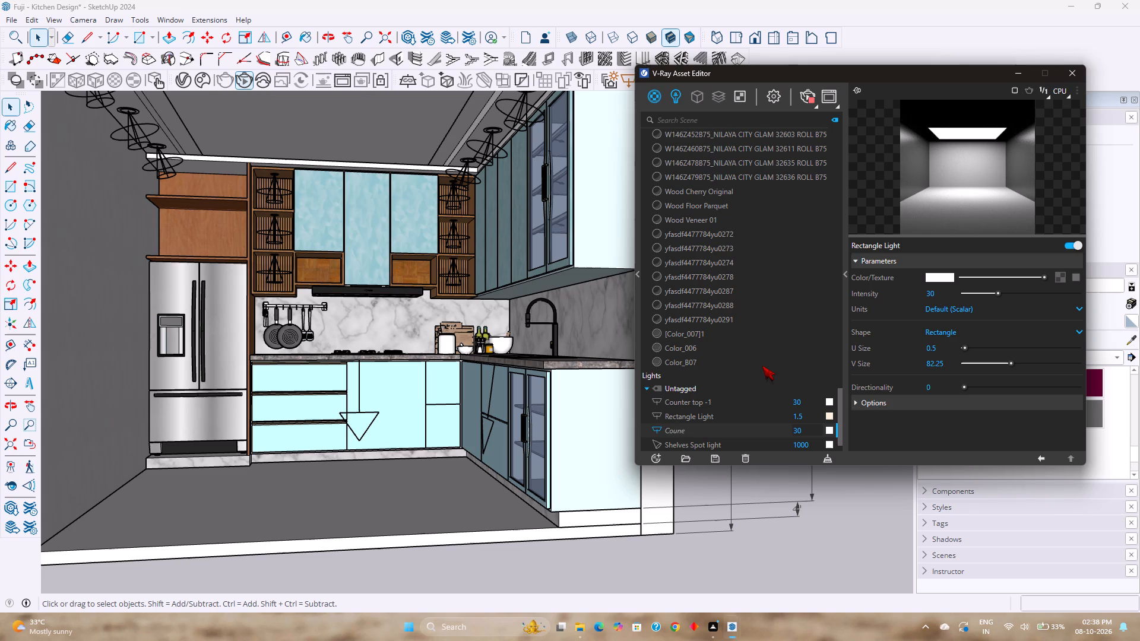
key("BackSpace")
type("ter")
key("space")
type("Top")
key("space")
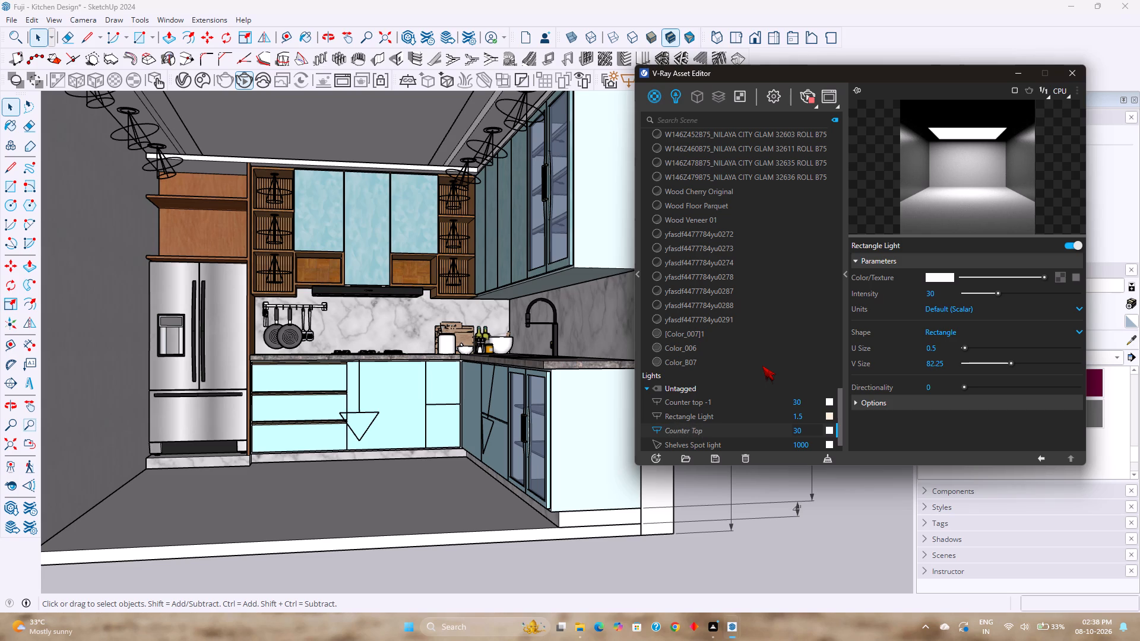
type("-02")
key("Return")
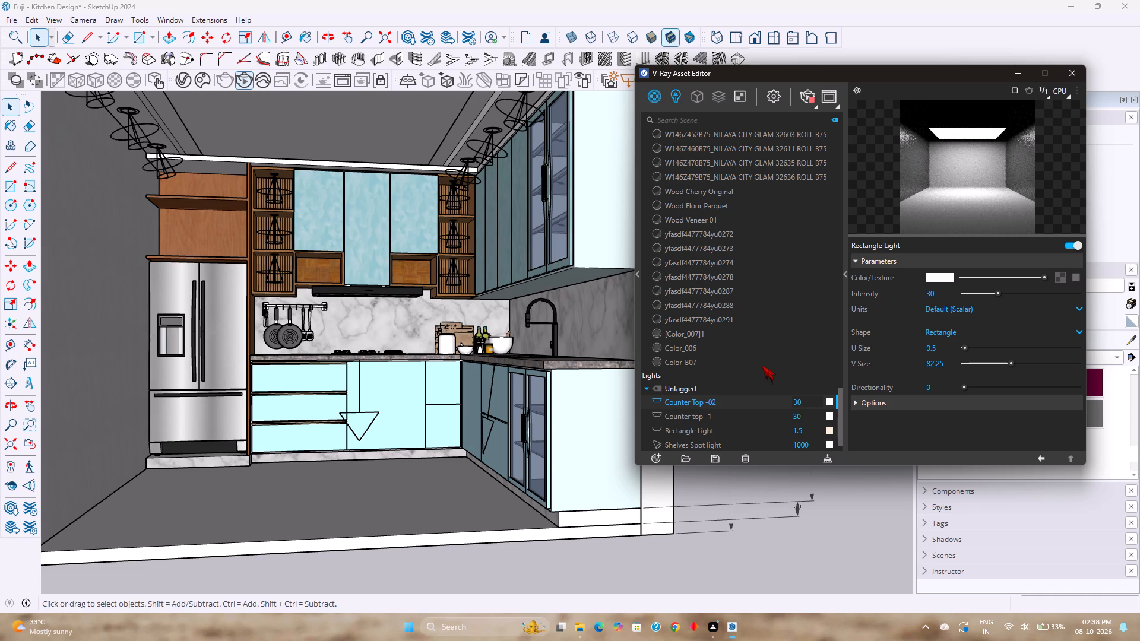
Correct the second countertop light's name to "Counter Top -2".
right_click(736, 401)
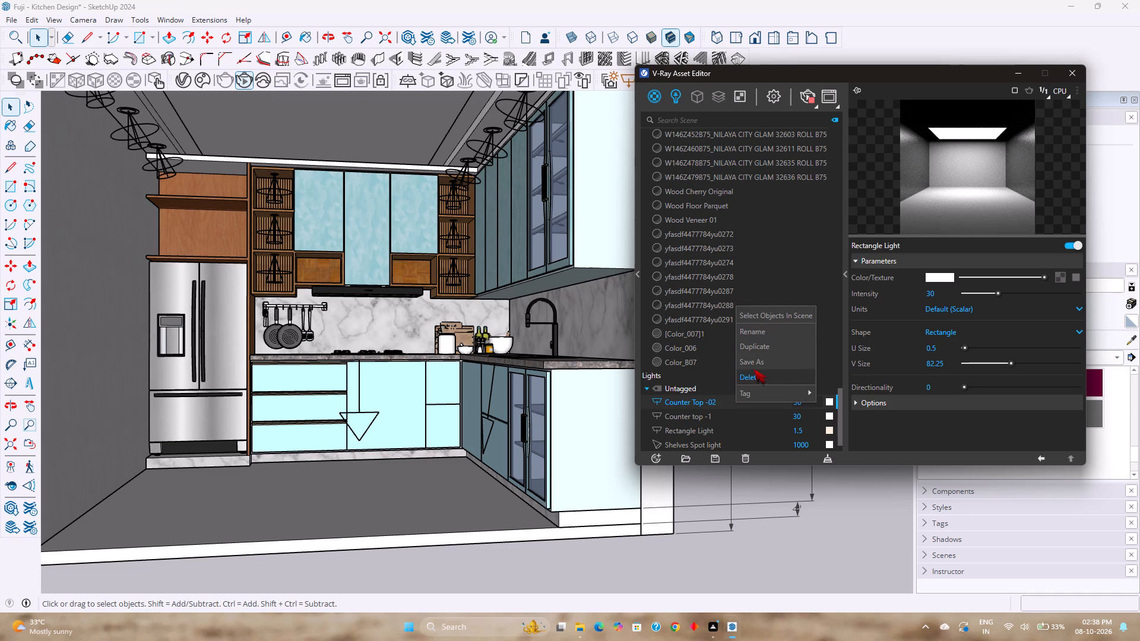
left_click(798, 331)
key("Left")
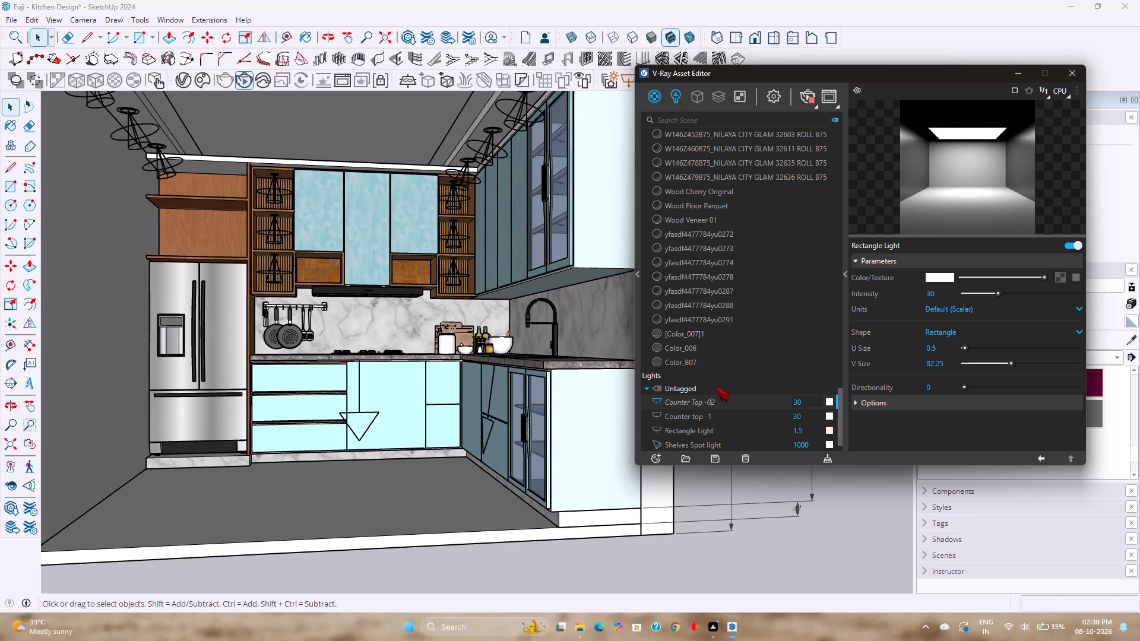
key("BackSpace")
key("Return")
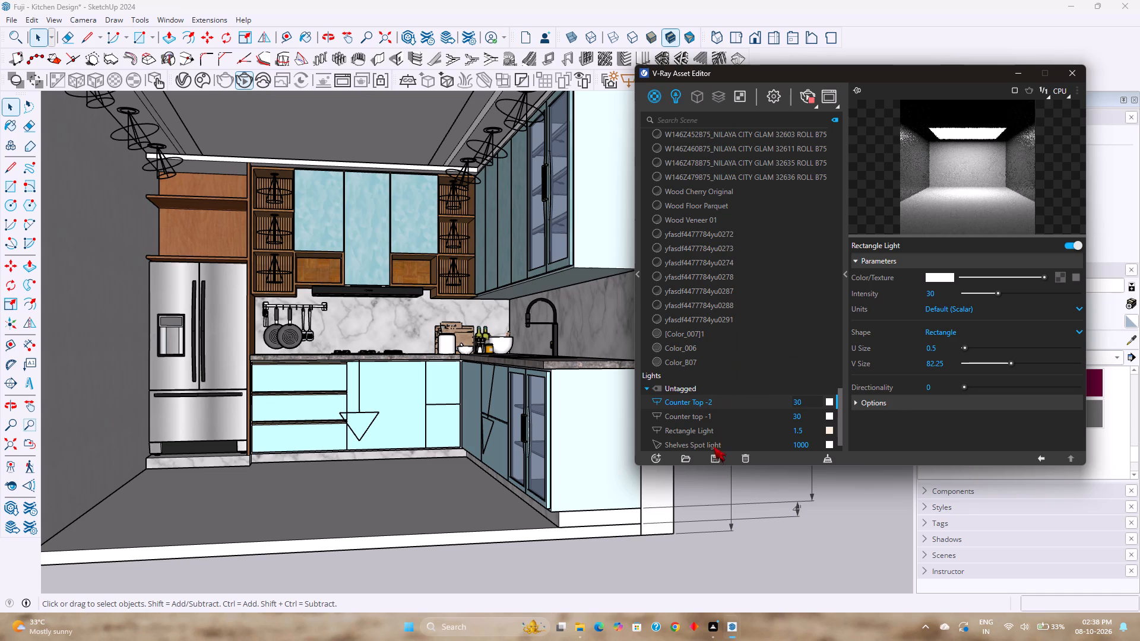
Stop the running V-Ray interactive render.
scroll(737, 407, "up", 2)
scroll(688, 235, "down", 4)
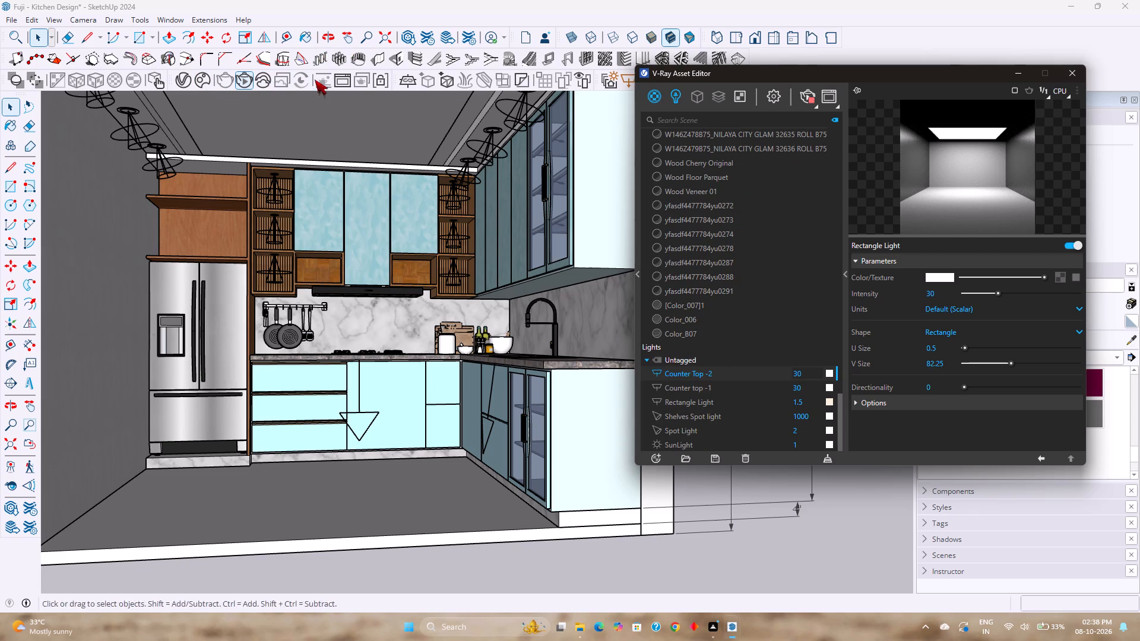
left_click(249, 84)
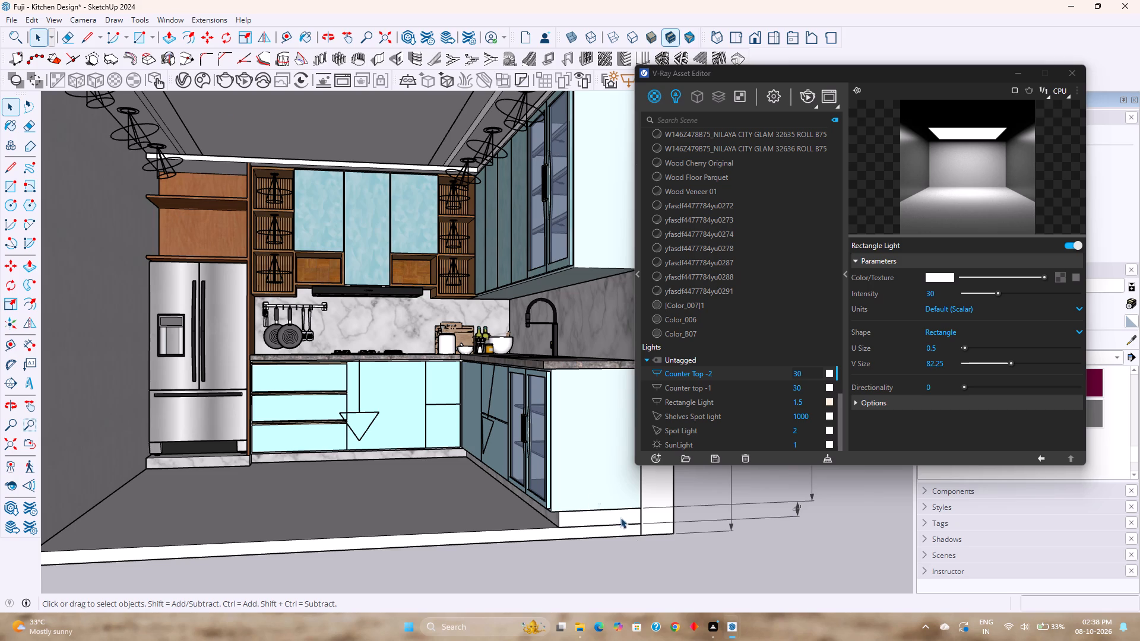
left_click(710, 629)
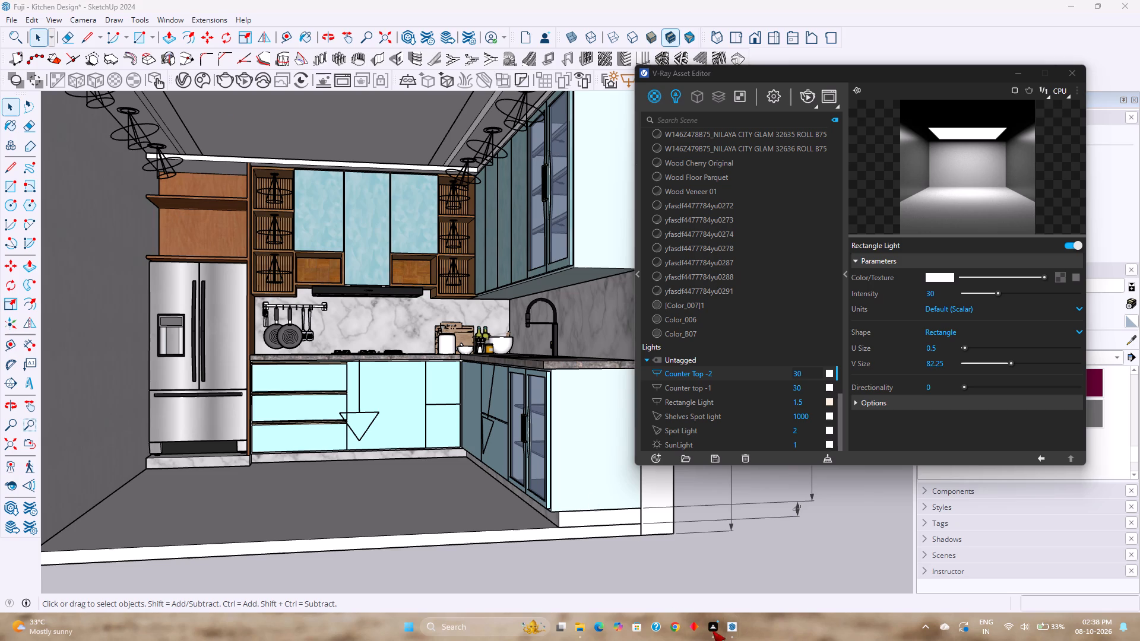
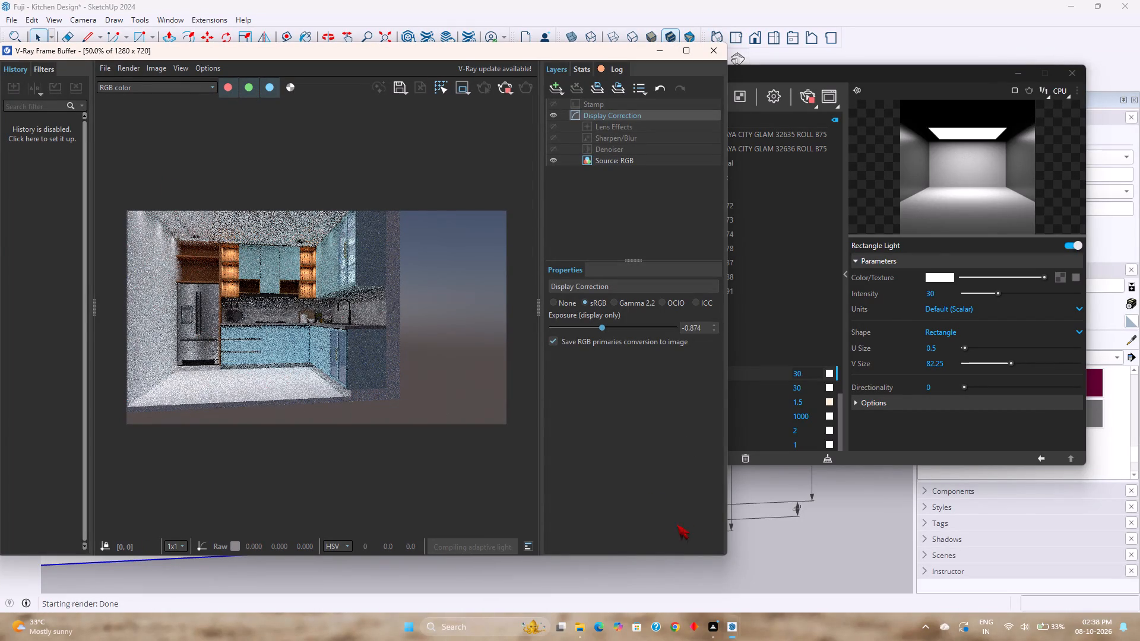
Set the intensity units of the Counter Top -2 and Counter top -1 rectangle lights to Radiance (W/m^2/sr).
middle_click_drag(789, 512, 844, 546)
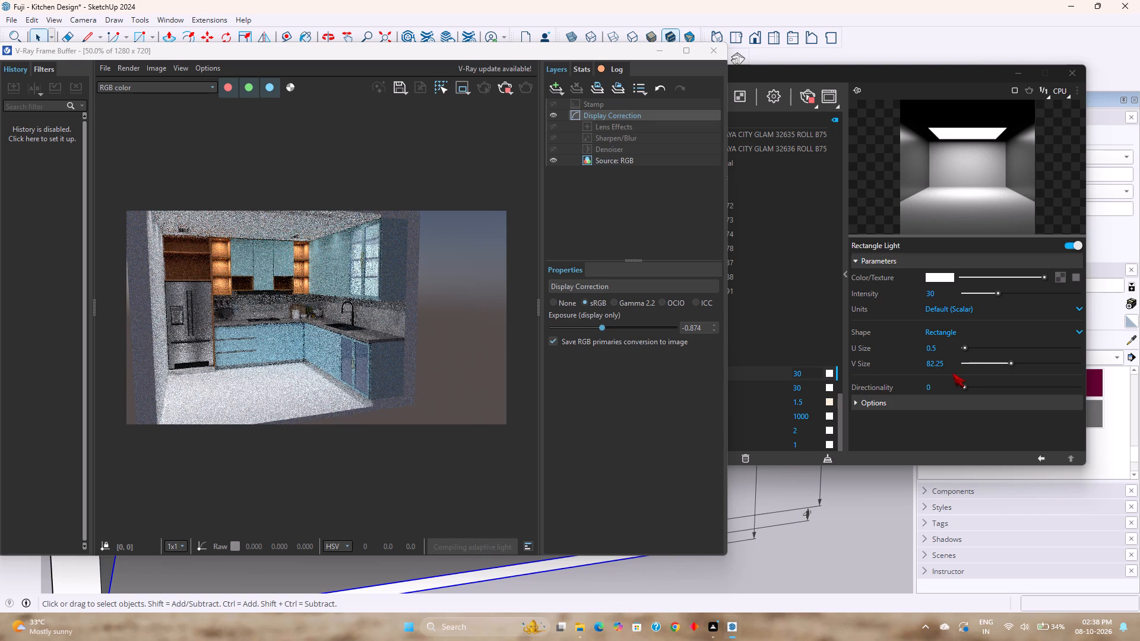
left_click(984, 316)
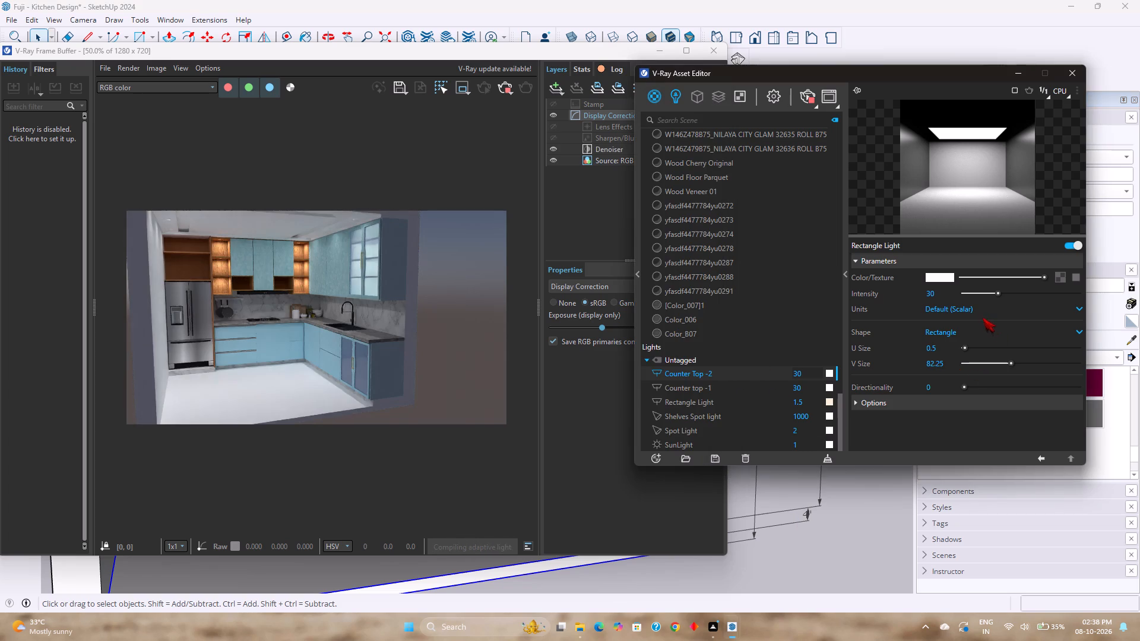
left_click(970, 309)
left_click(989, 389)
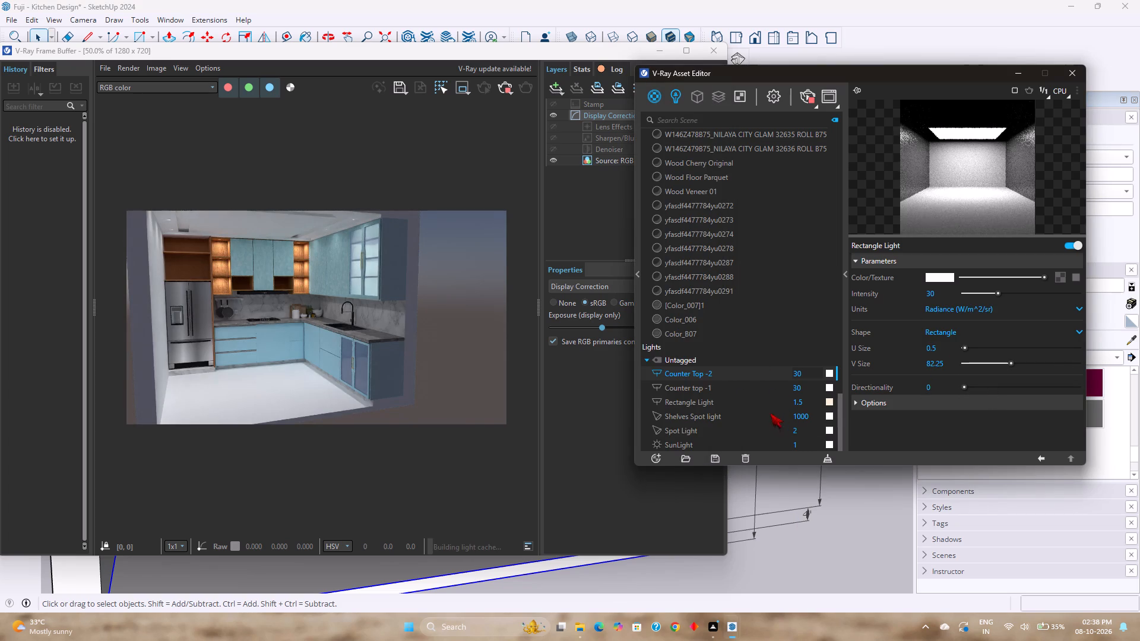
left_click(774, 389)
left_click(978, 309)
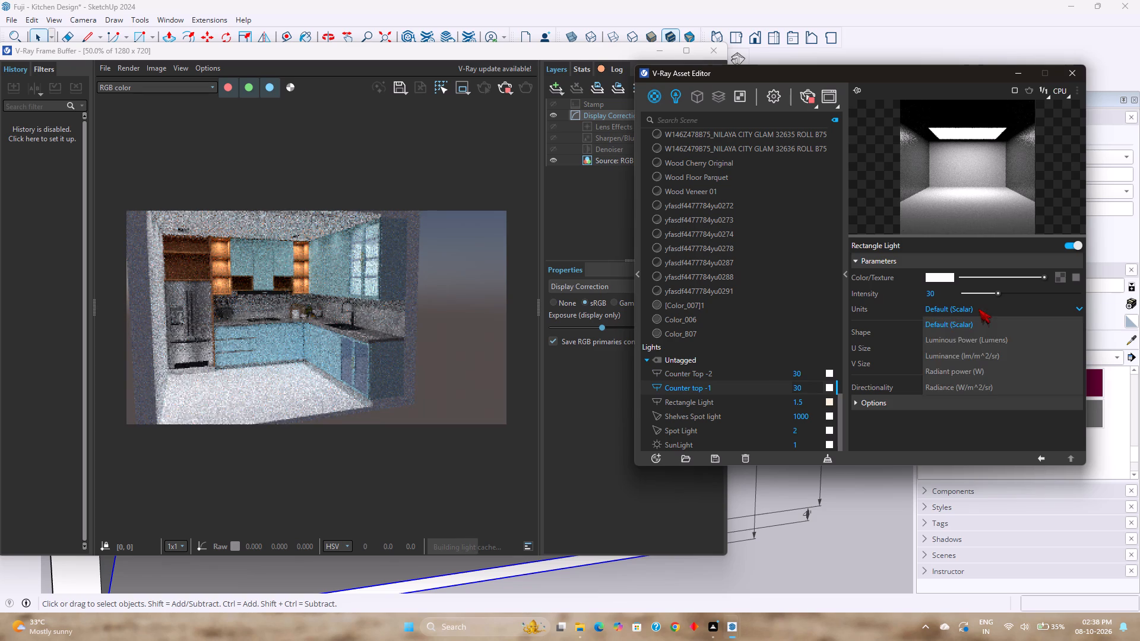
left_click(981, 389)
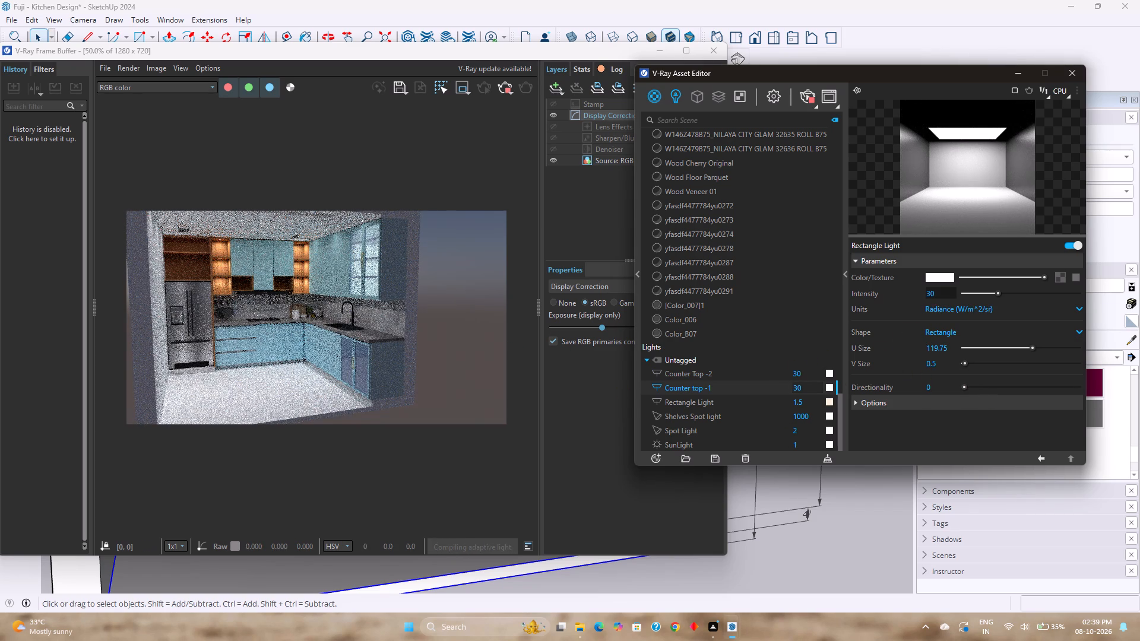
Set the units of the Counter top -1 and Counter Top -2 lights to Radiant power (W) and check both lights.
left_click(991, 312)
left_click(978, 367)
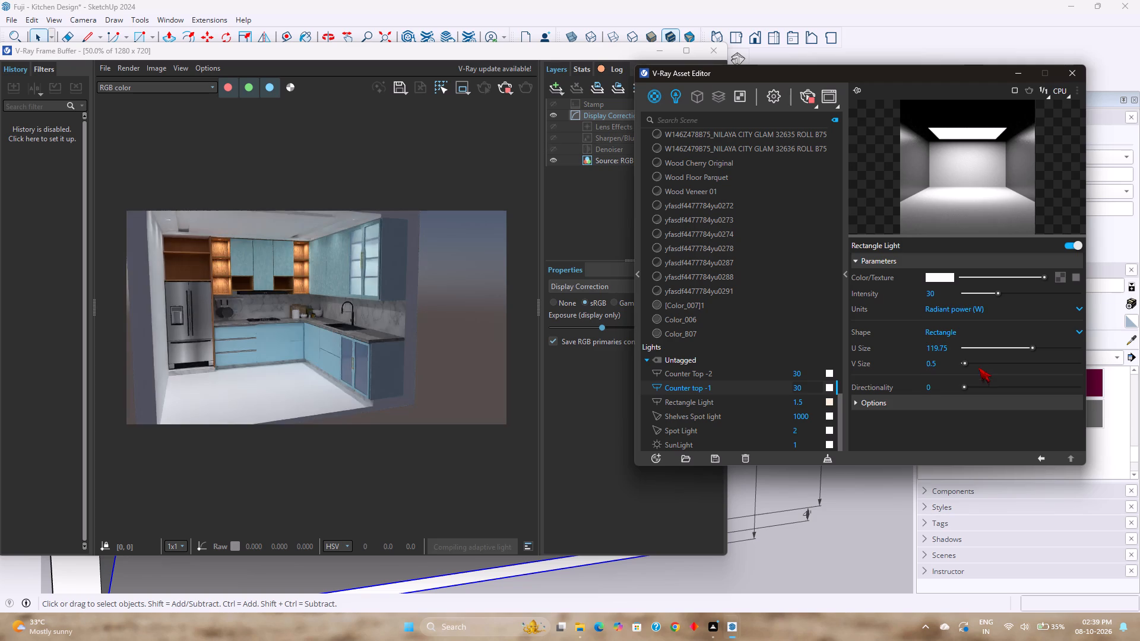
left_click(772, 377)
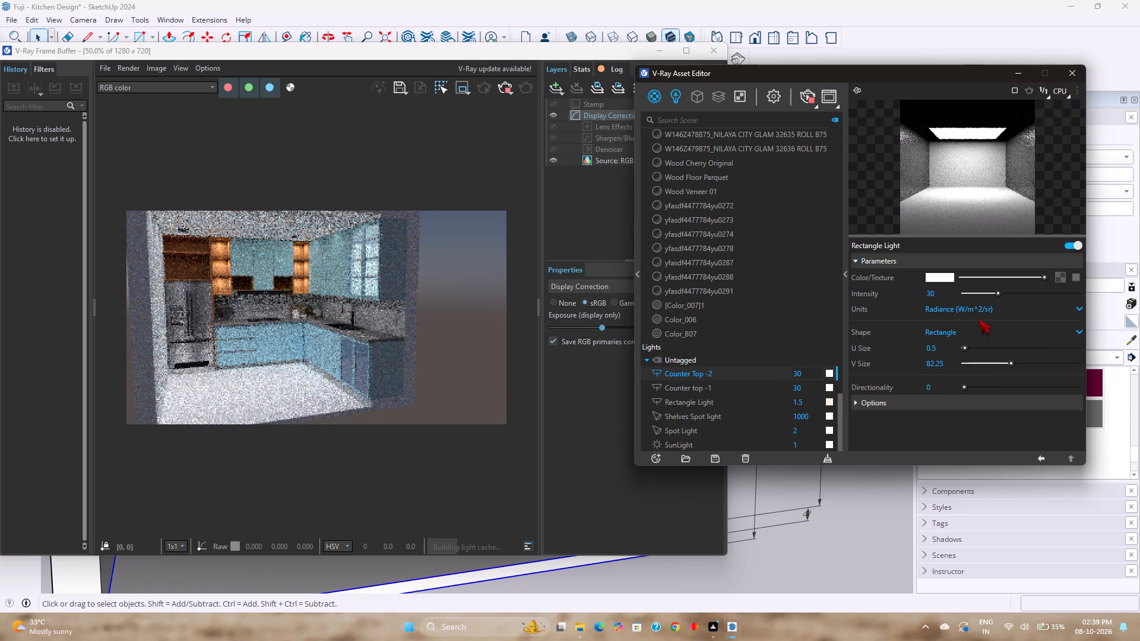
left_click(976, 304)
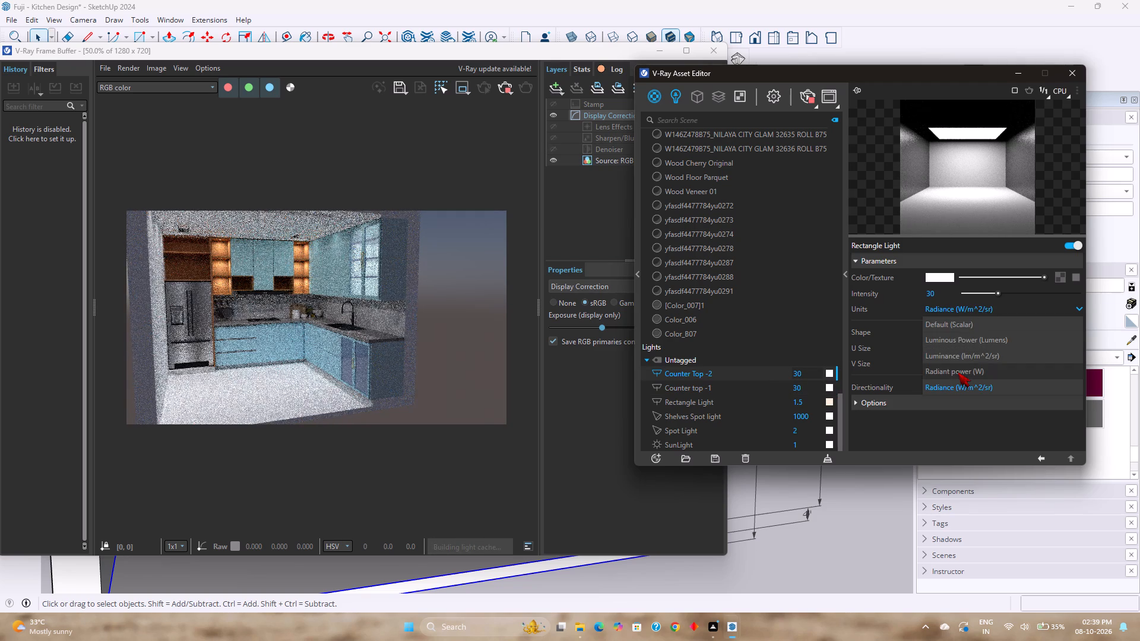
left_click(958, 372)
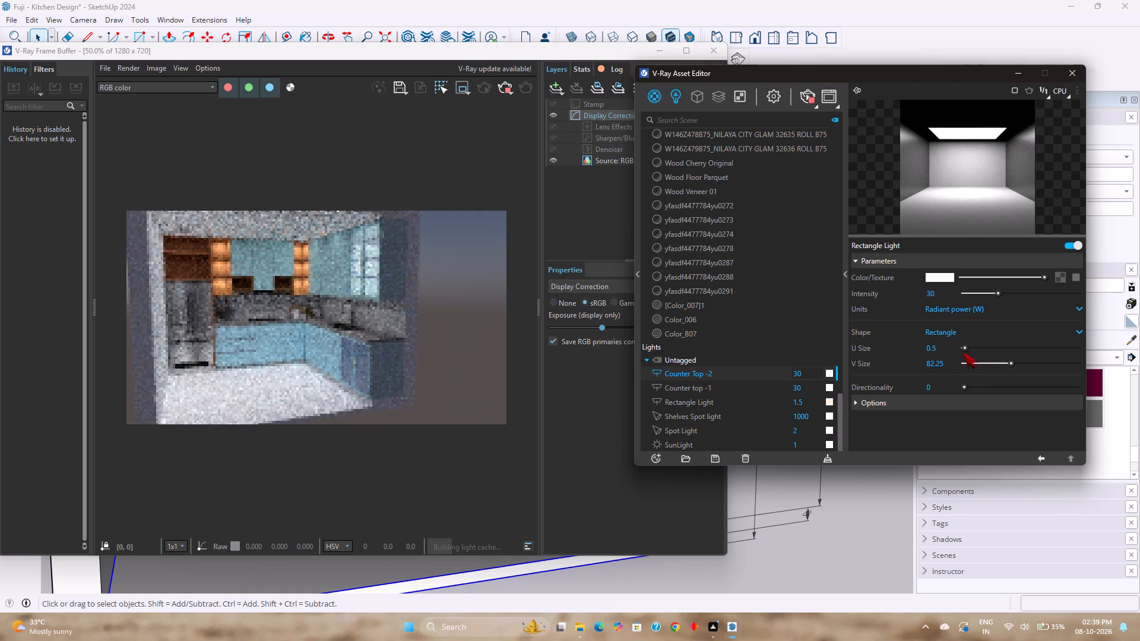
left_click(775, 386)
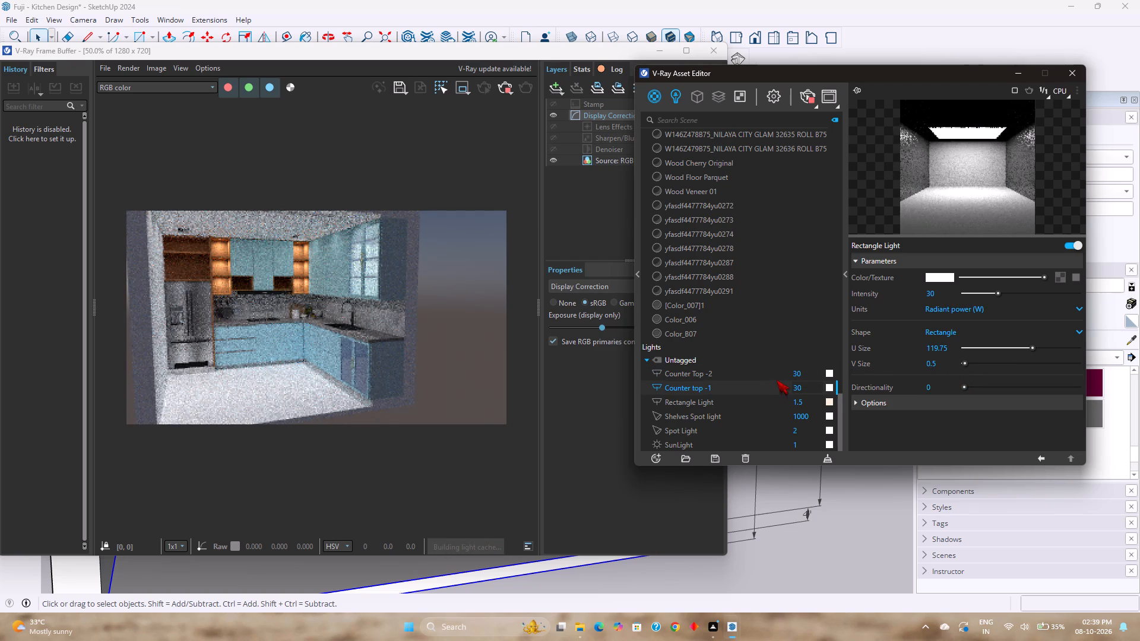
left_click(778, 377)
left_click(777, 391)
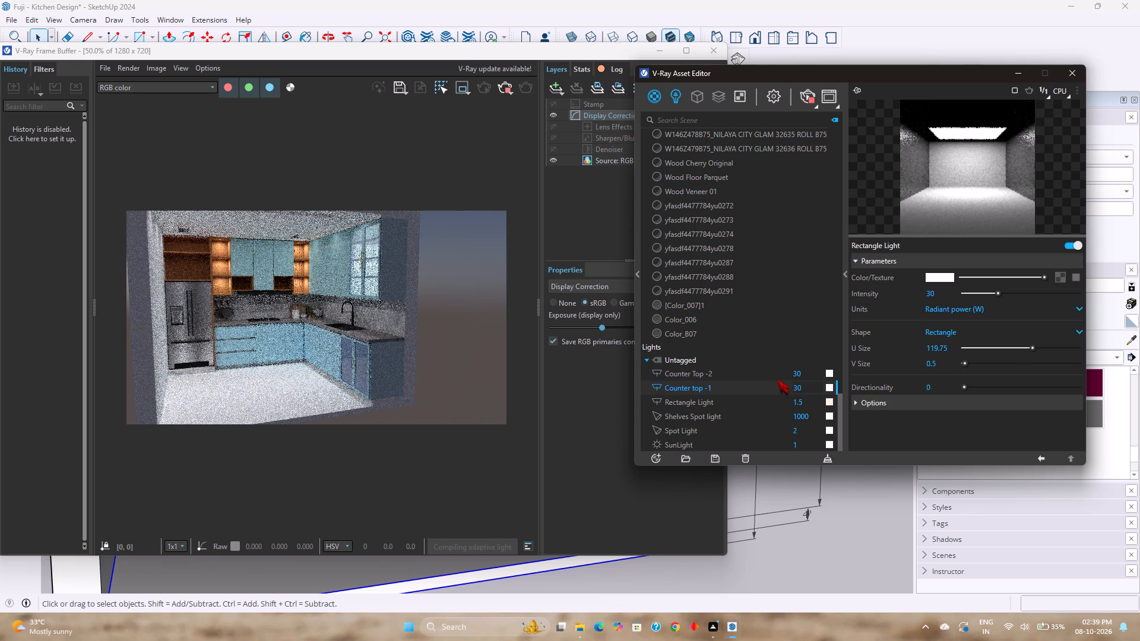
left_click(769, 375)
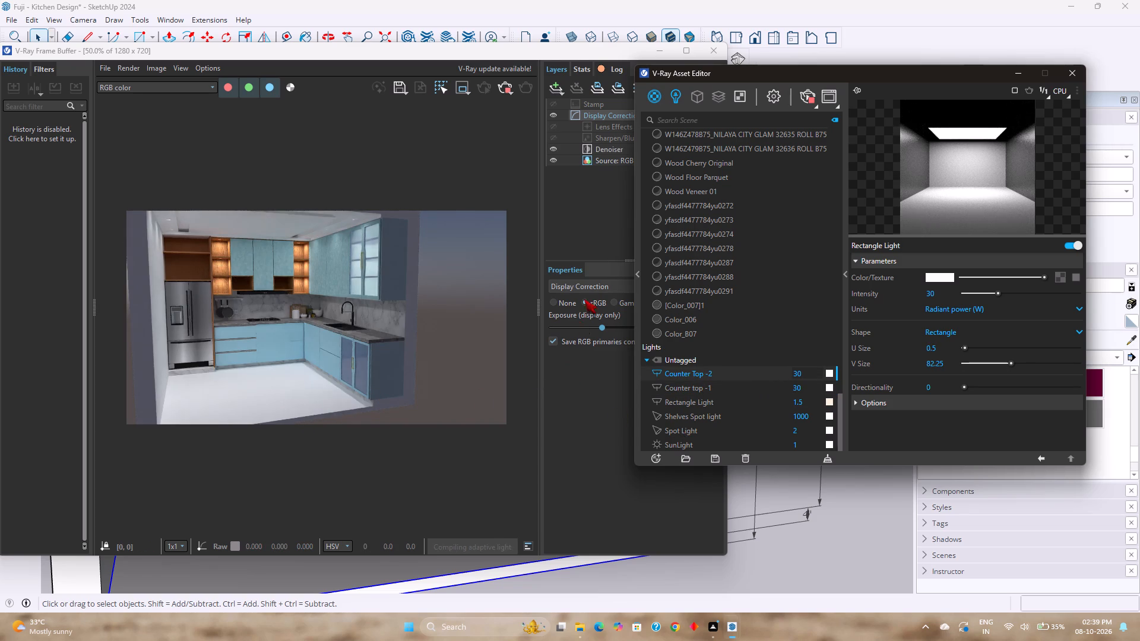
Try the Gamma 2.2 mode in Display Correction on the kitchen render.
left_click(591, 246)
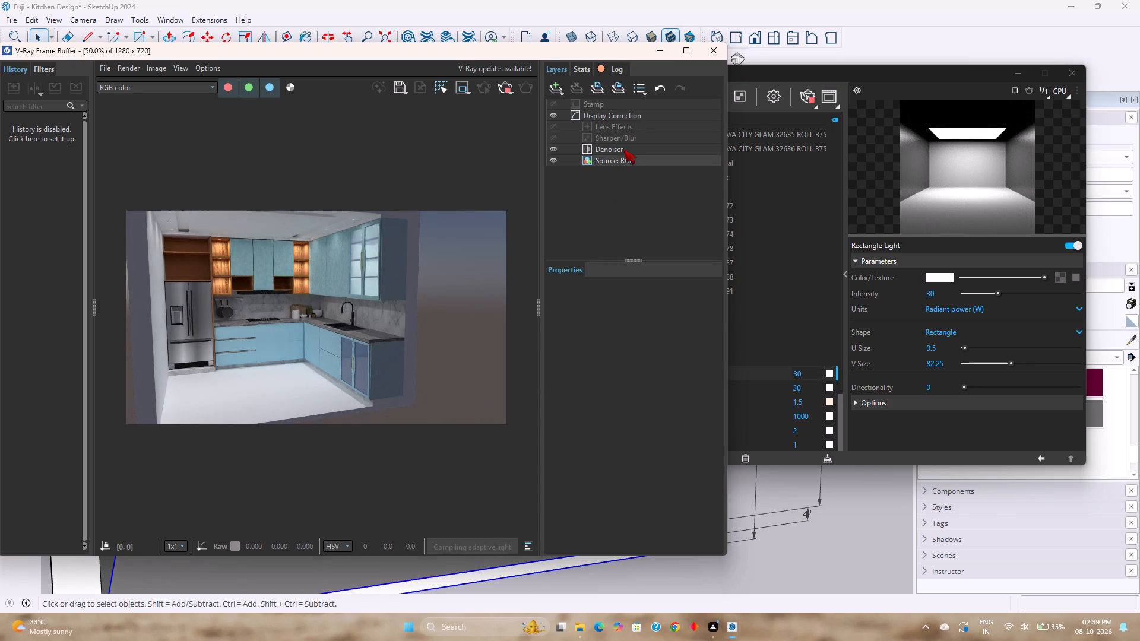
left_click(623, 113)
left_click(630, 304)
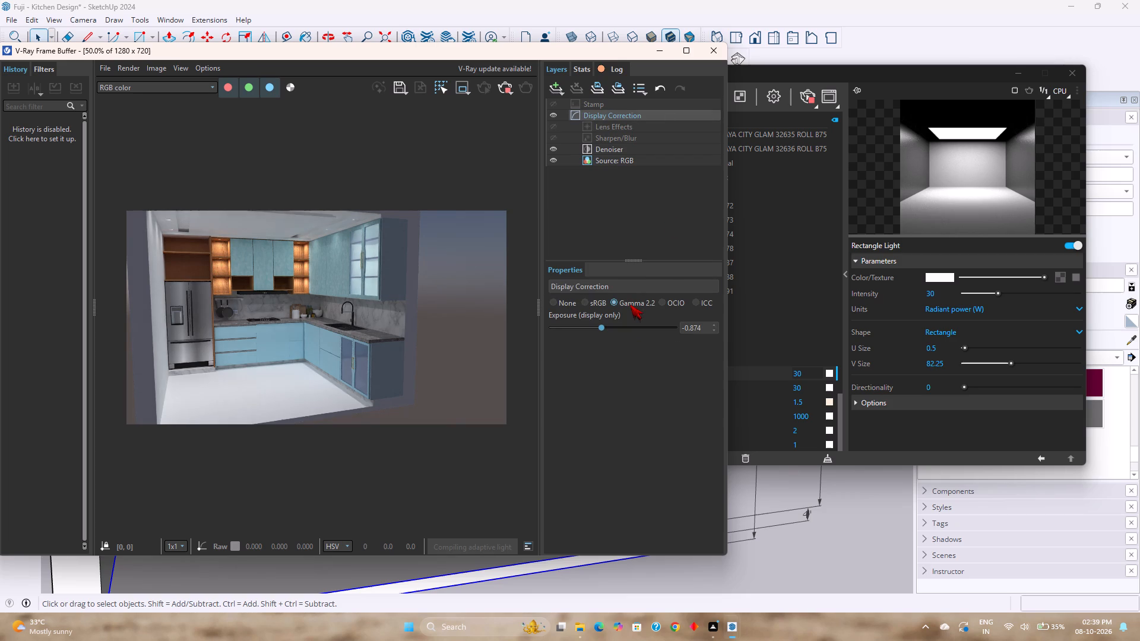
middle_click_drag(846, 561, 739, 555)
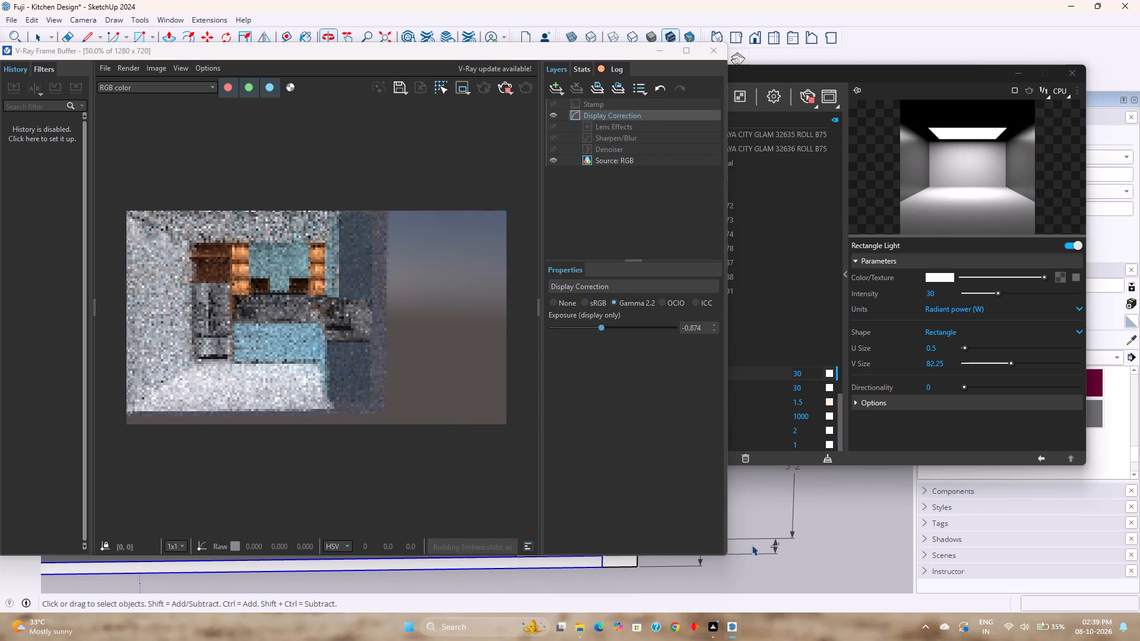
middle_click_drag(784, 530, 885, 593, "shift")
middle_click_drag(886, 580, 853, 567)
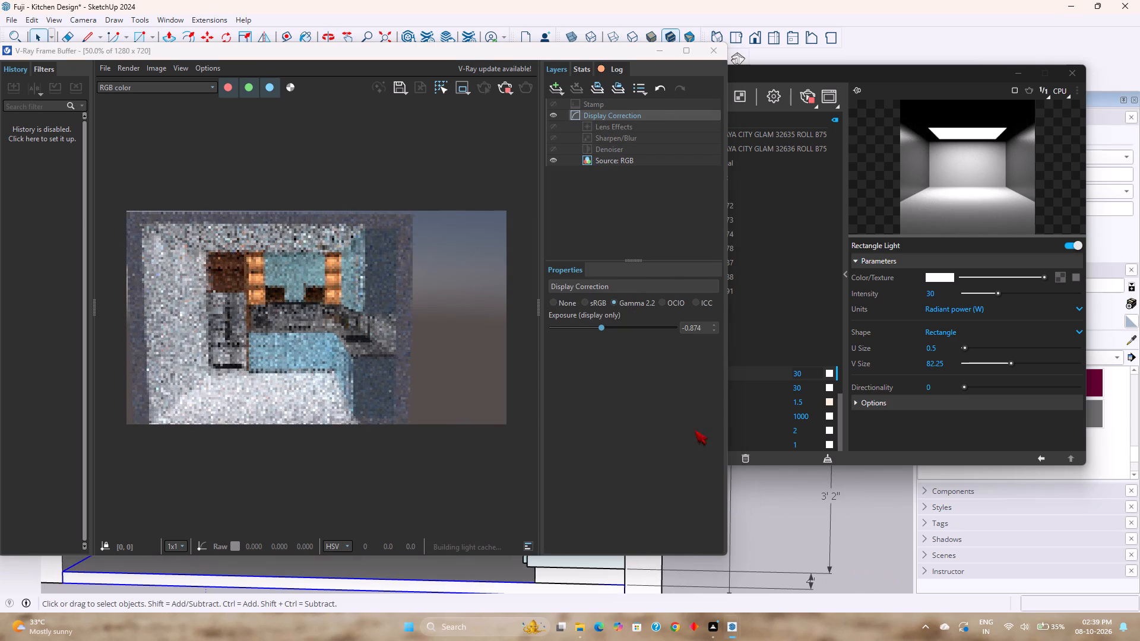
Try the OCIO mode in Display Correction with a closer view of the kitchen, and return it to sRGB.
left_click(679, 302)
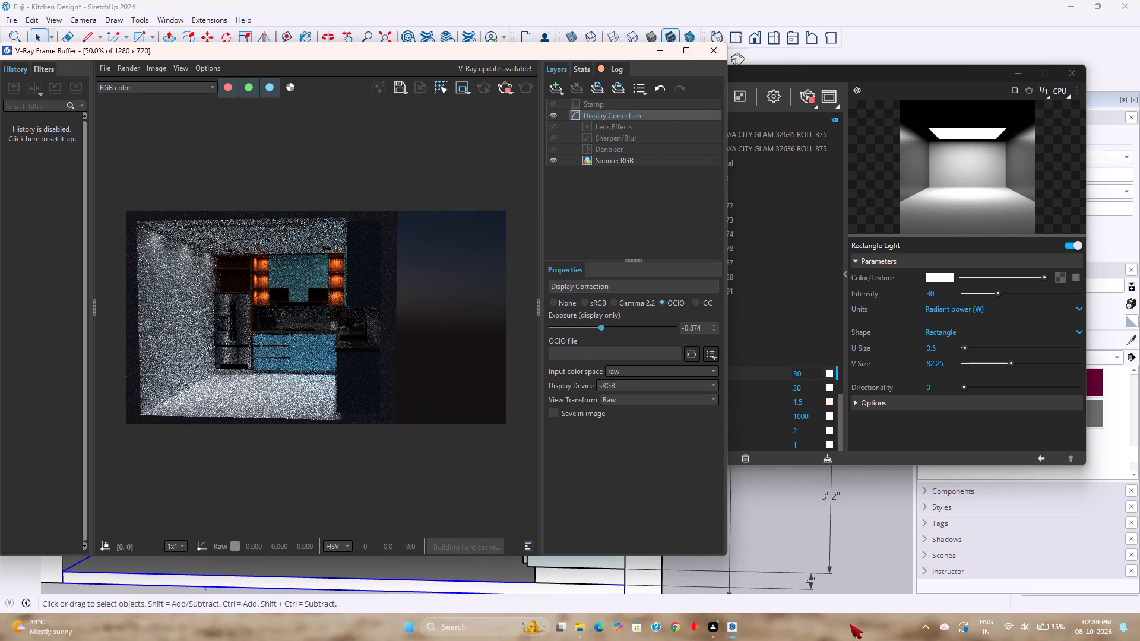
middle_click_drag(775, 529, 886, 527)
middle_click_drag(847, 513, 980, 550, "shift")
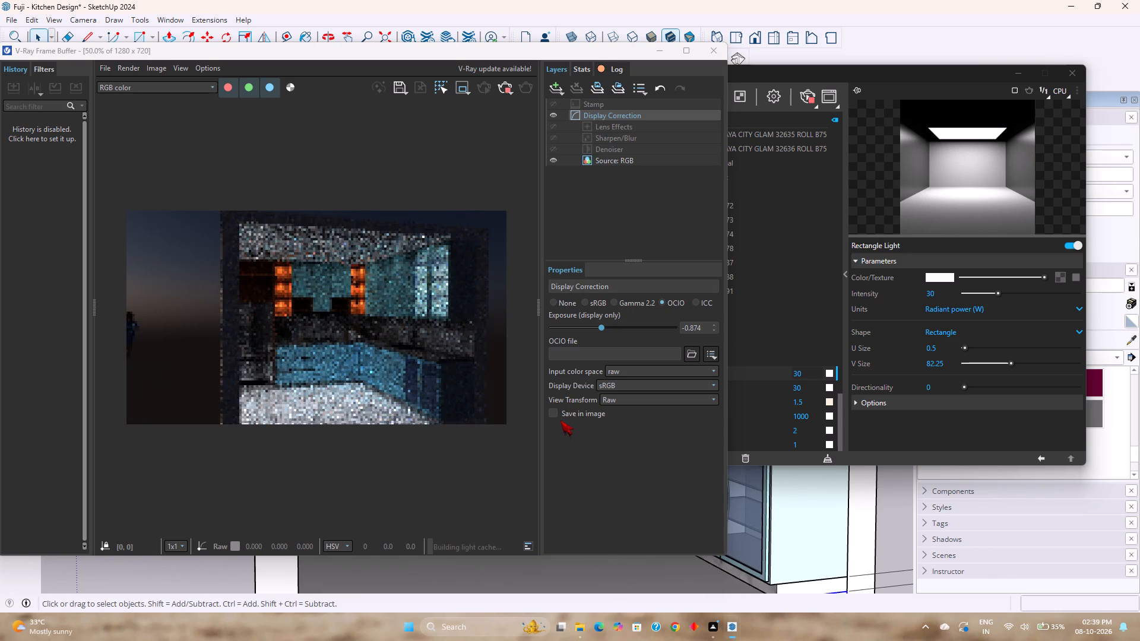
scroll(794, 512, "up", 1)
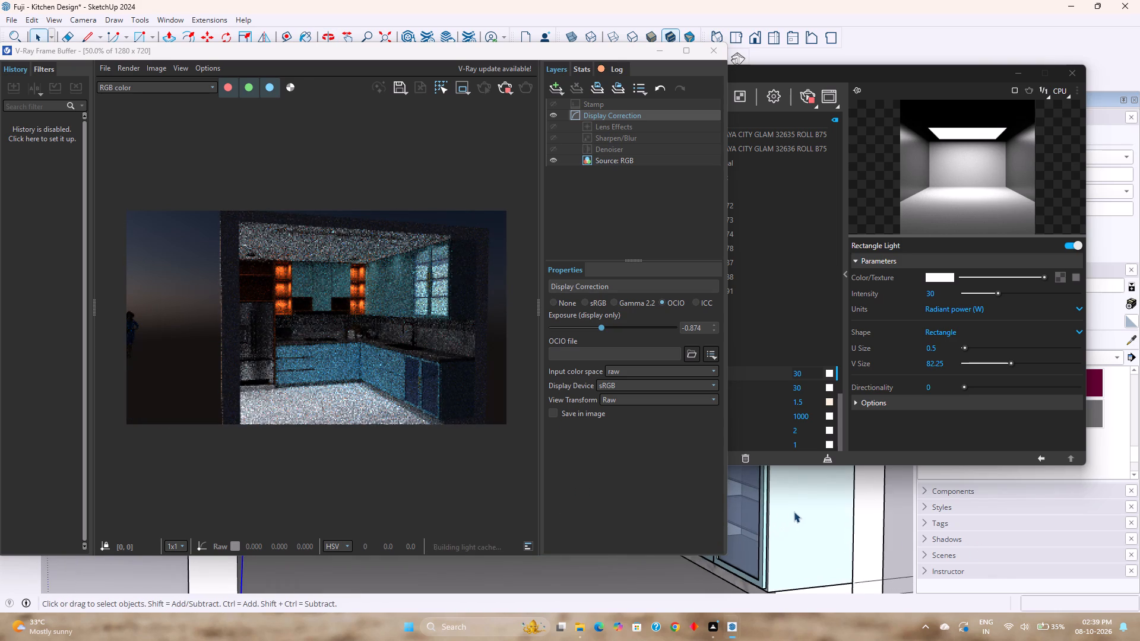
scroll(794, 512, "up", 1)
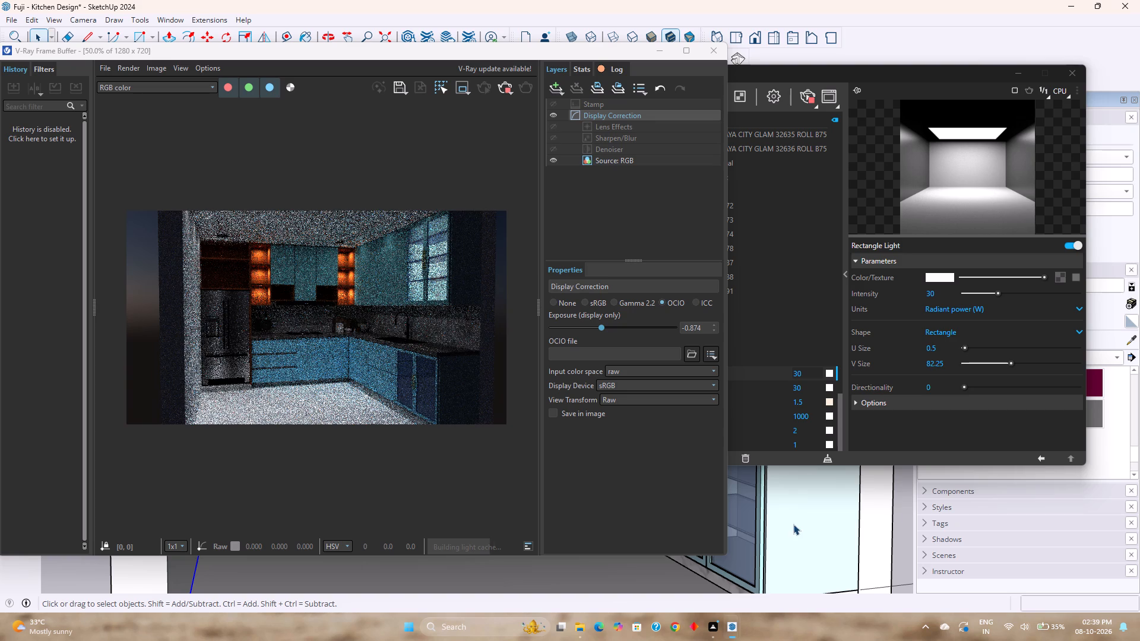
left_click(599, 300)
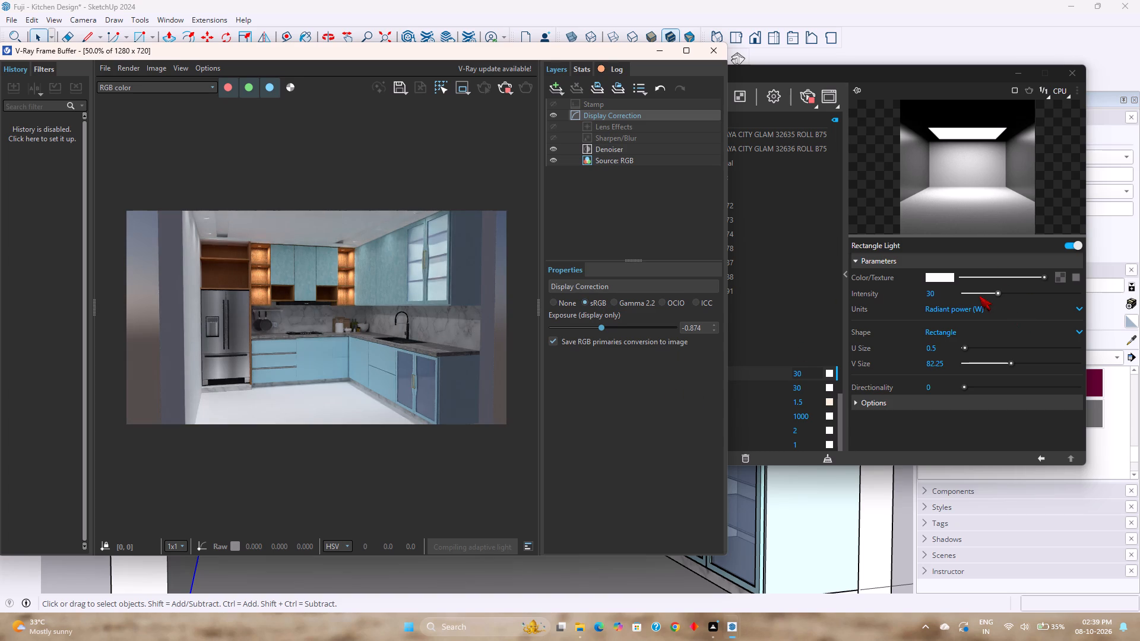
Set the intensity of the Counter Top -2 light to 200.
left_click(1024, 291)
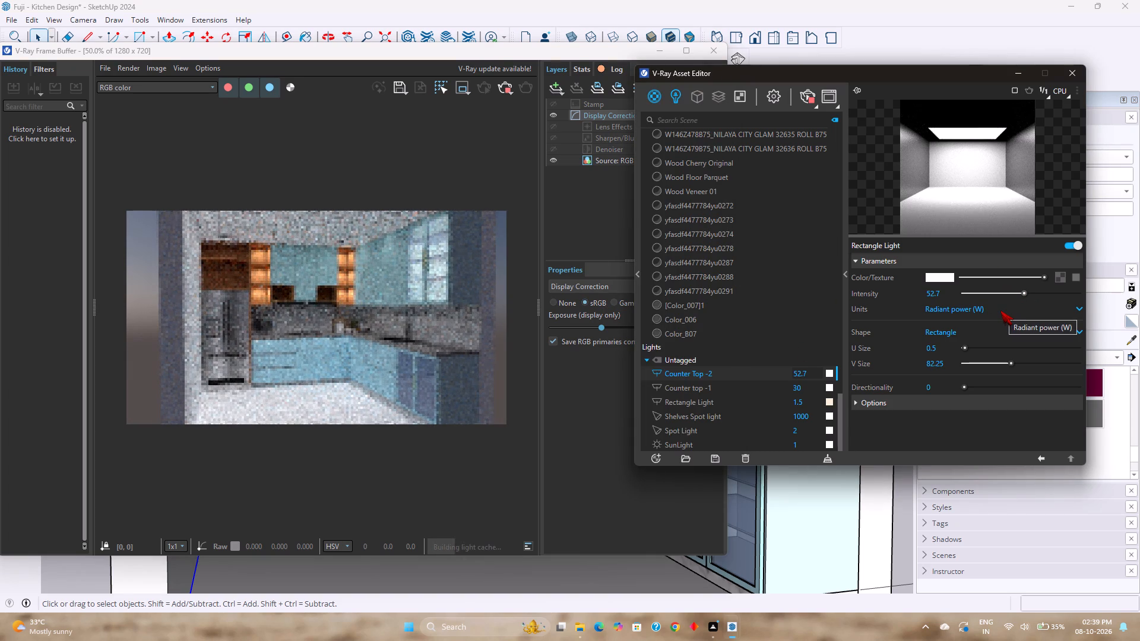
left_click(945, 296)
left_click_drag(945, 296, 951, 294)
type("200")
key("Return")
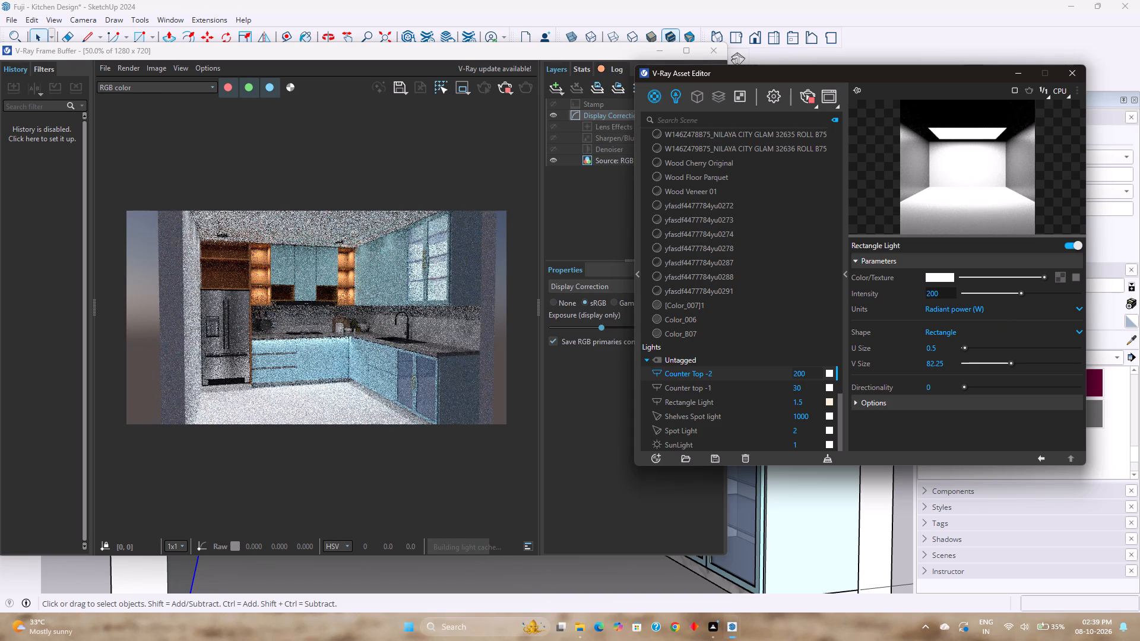
Enable No Decay in the options of the Counter Top -2 and Counter top -1 lights.
scroll(921, 371, "down", 1)
left_click(885, 407)
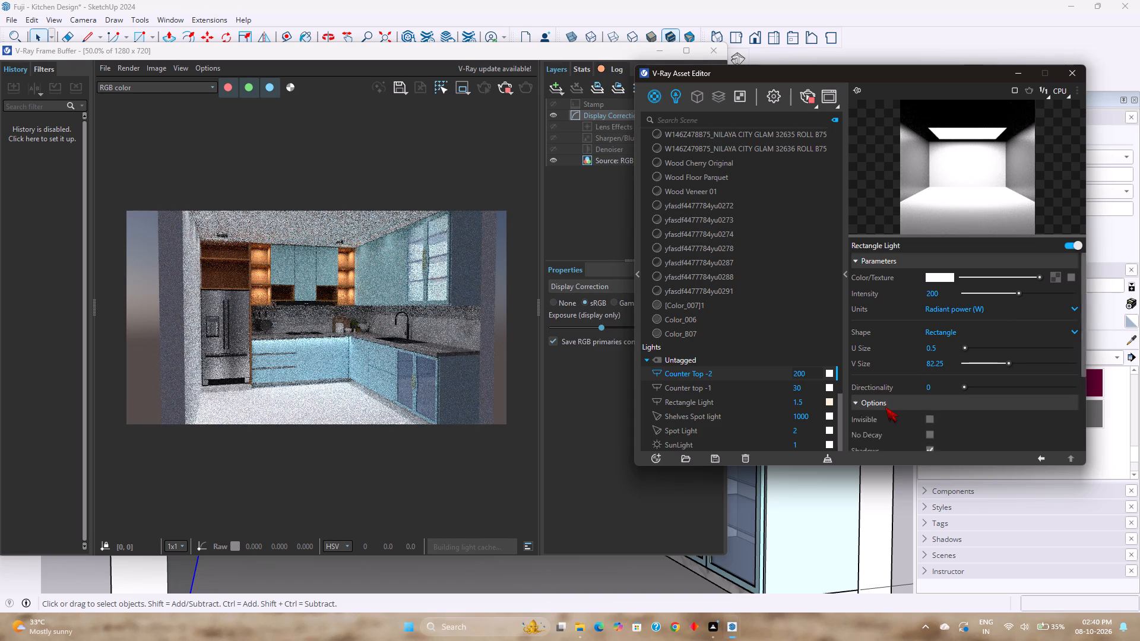
scroll(885, 407, "down", 3)
scroll(885, 407, "up", 3)
scroll(898, 389, "down", 2)
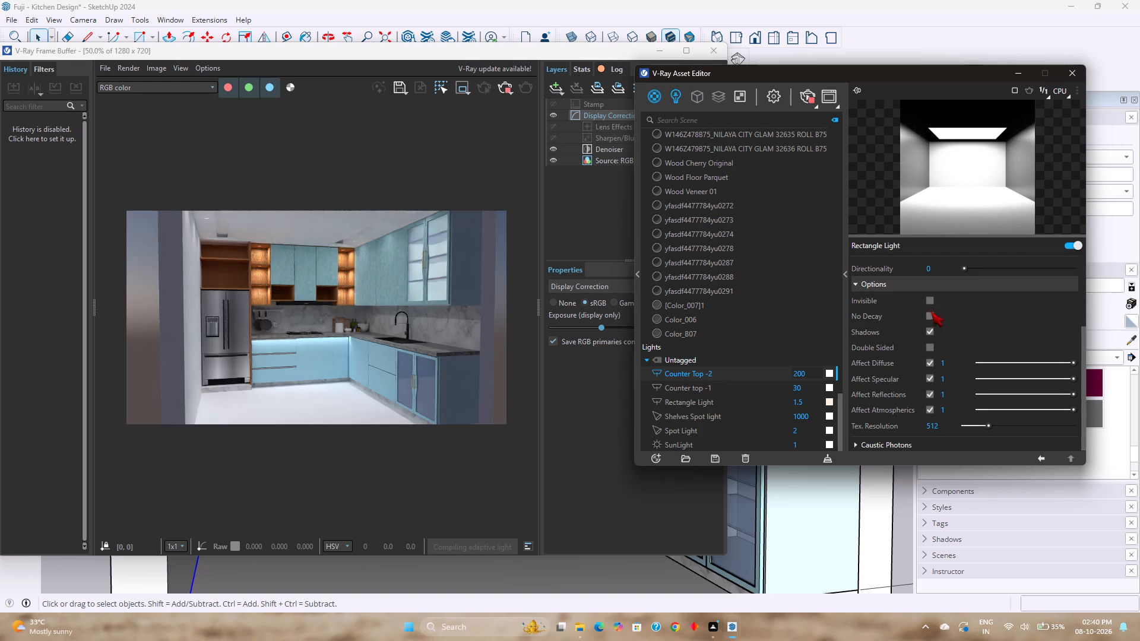
left_click(933, 315)
left_click(765, 393)
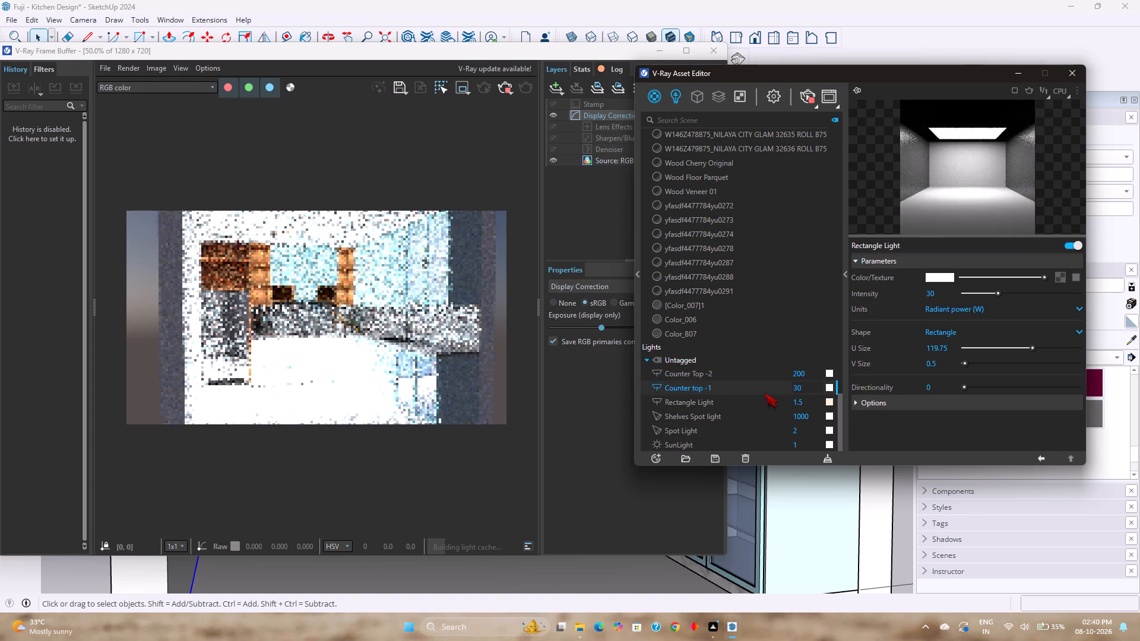
left_click(898, 400)
scroll(897, 402, "down", 2)
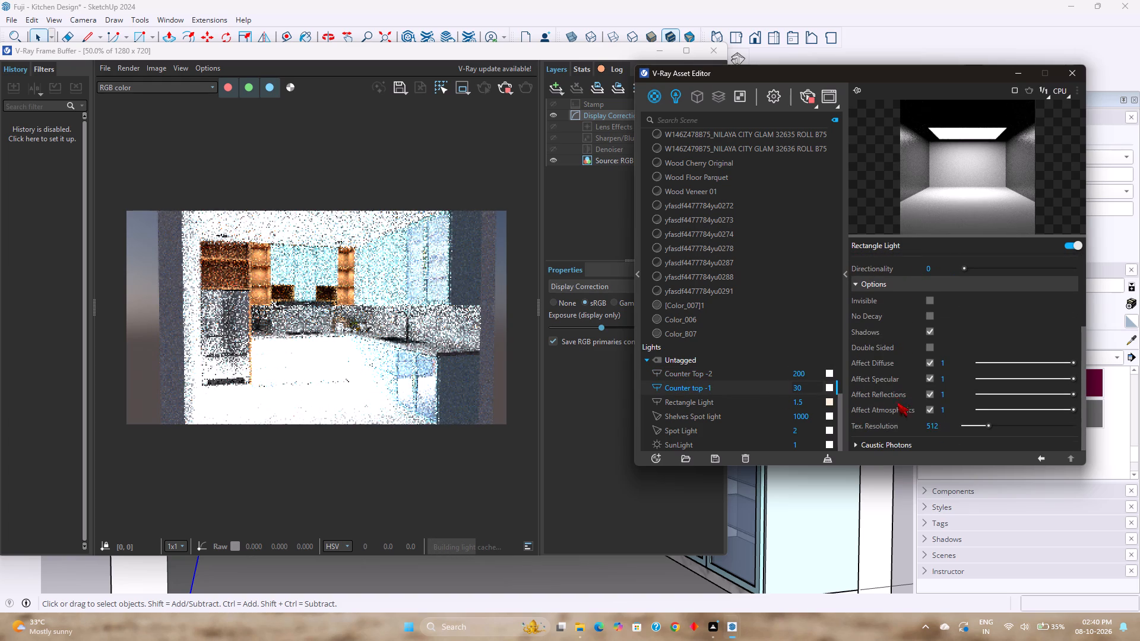
left_click(928, 317)
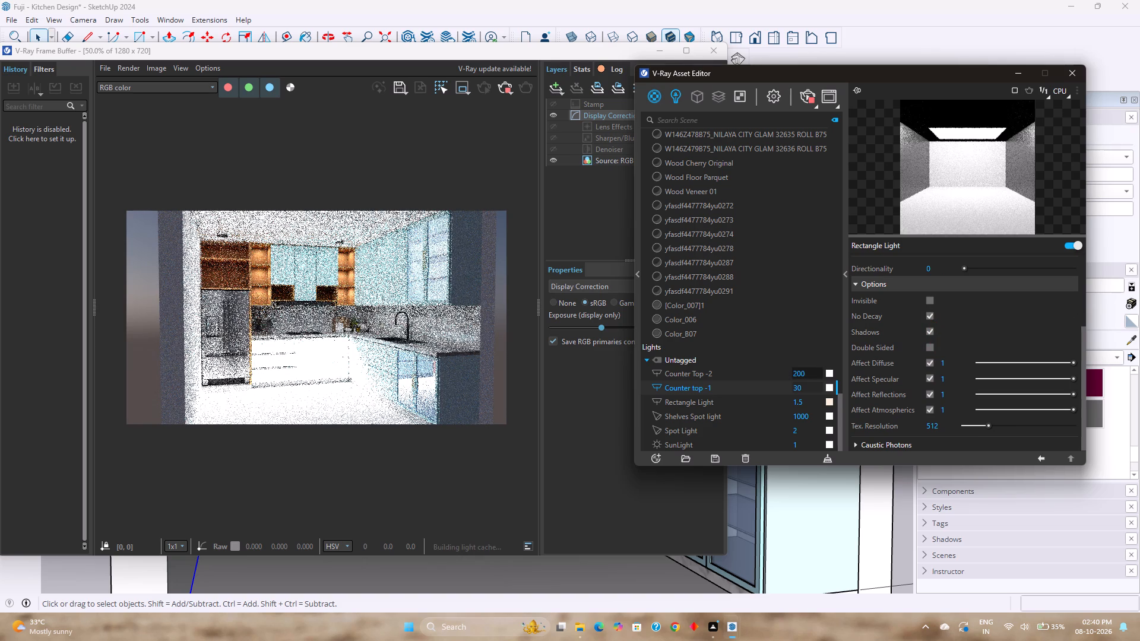
Set the intensity of the Counter top -1 light to 2.
double_click(811, 385)
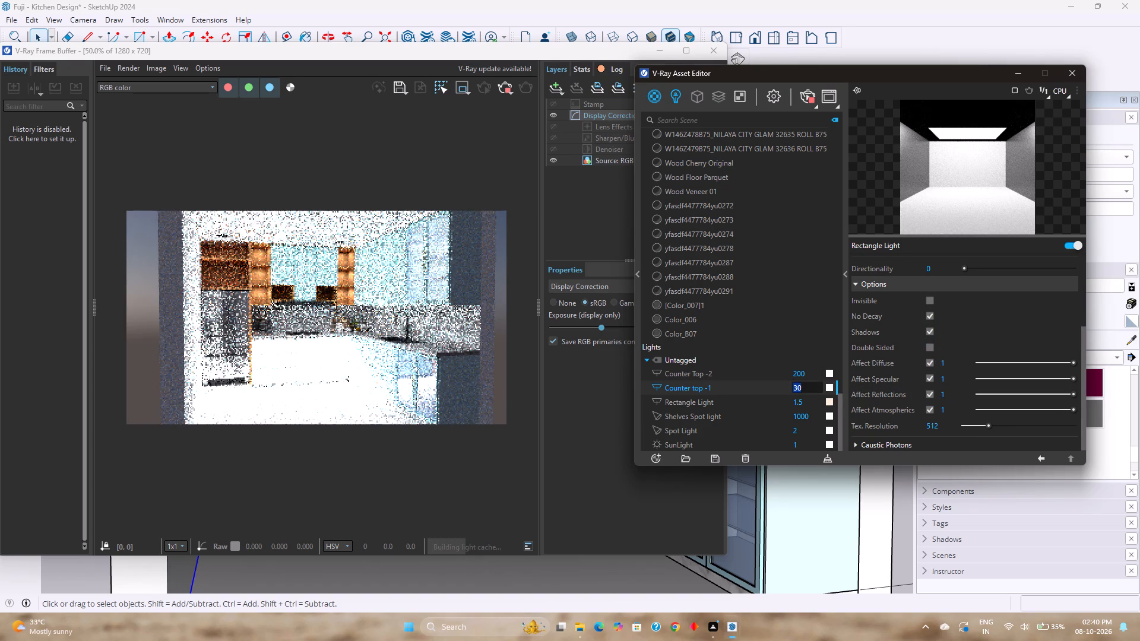
key("2")
key("Return")
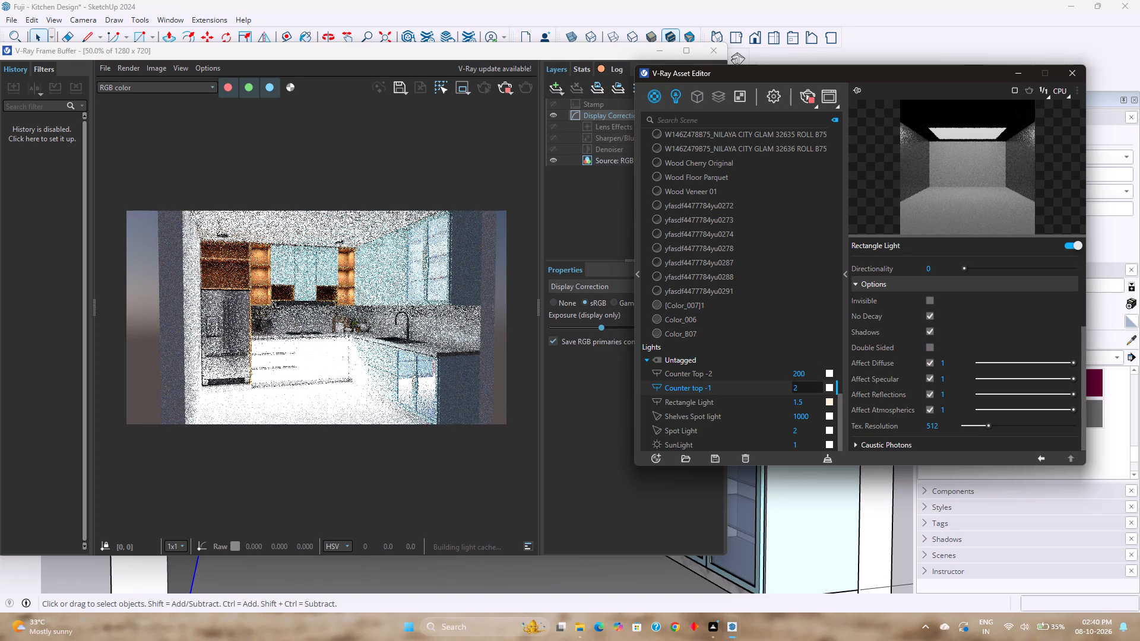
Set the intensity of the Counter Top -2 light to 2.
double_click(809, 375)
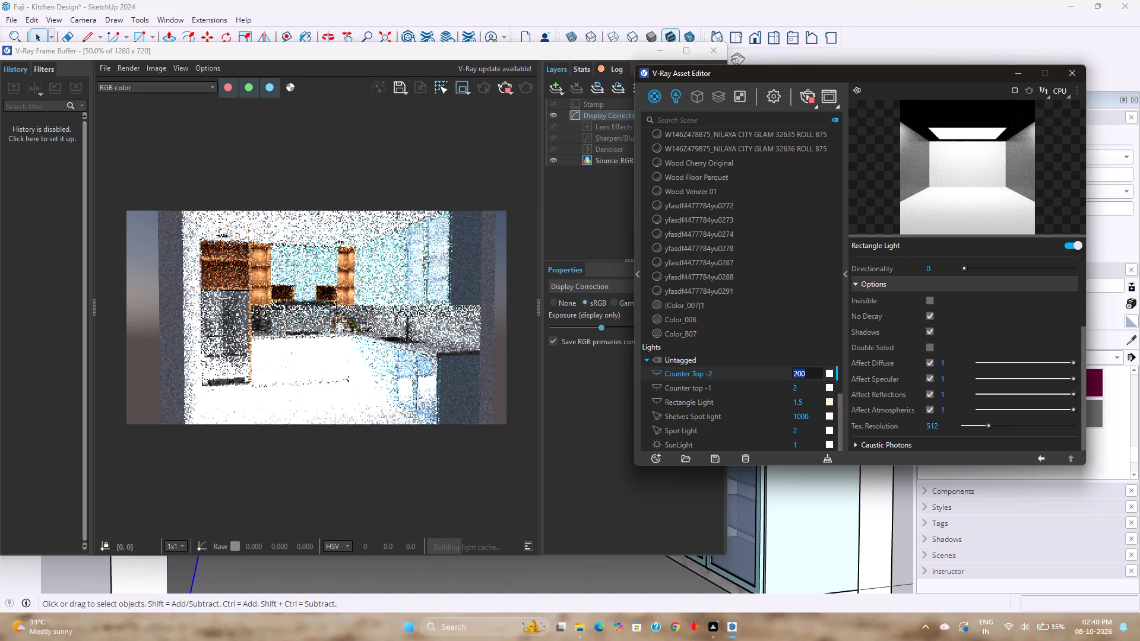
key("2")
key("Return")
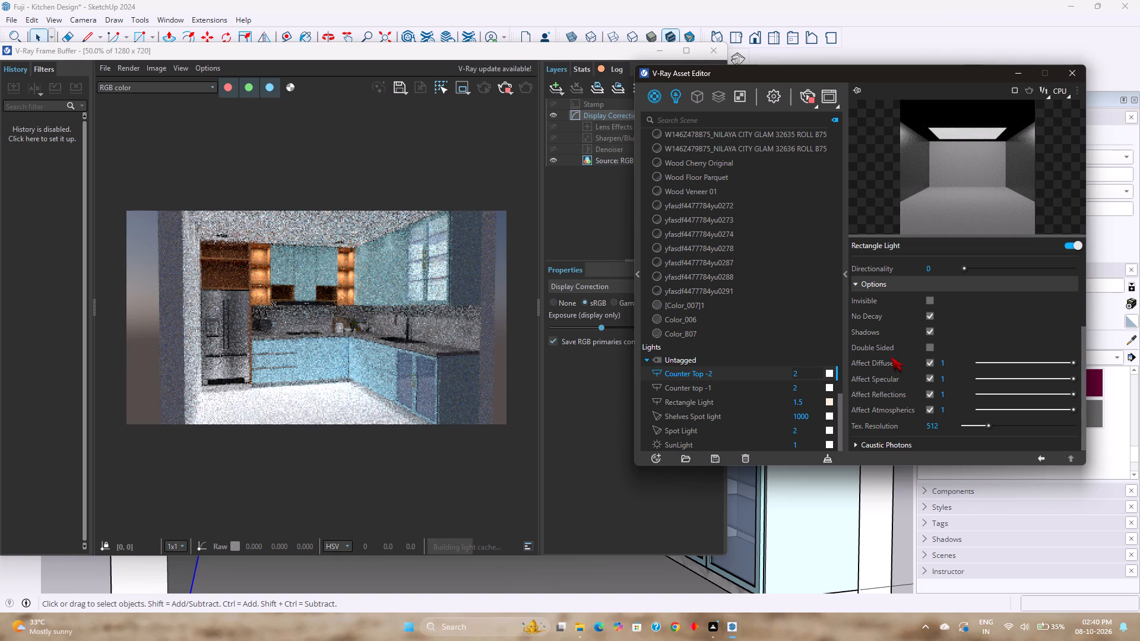
Review the Counter Top -2 light's settings and set its intensity to 3.
scroll(922, 338, "up", 4)
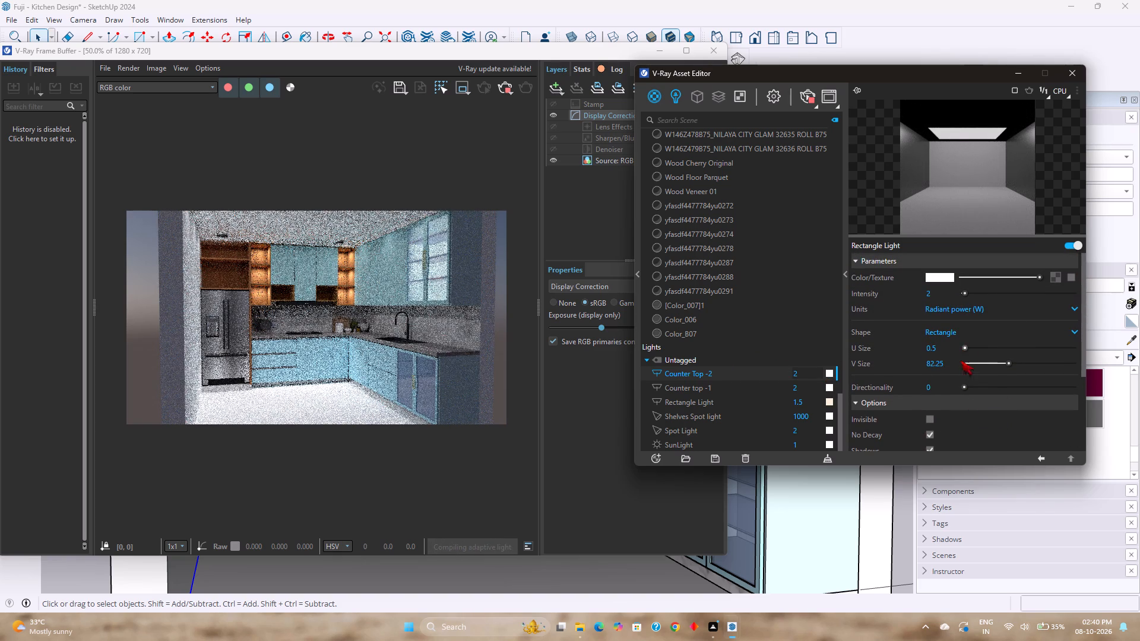
scroll(911, 415, "down", 2)
scroll(940, 369, "up", 5)
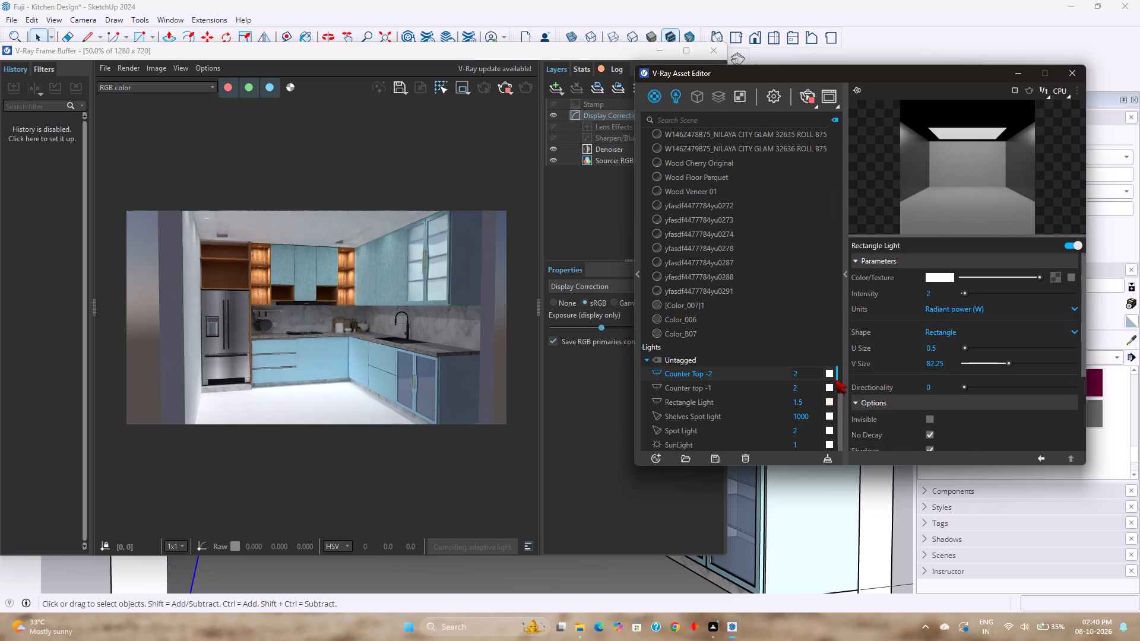
double_click(811, 374)
key("3")
key("Return")
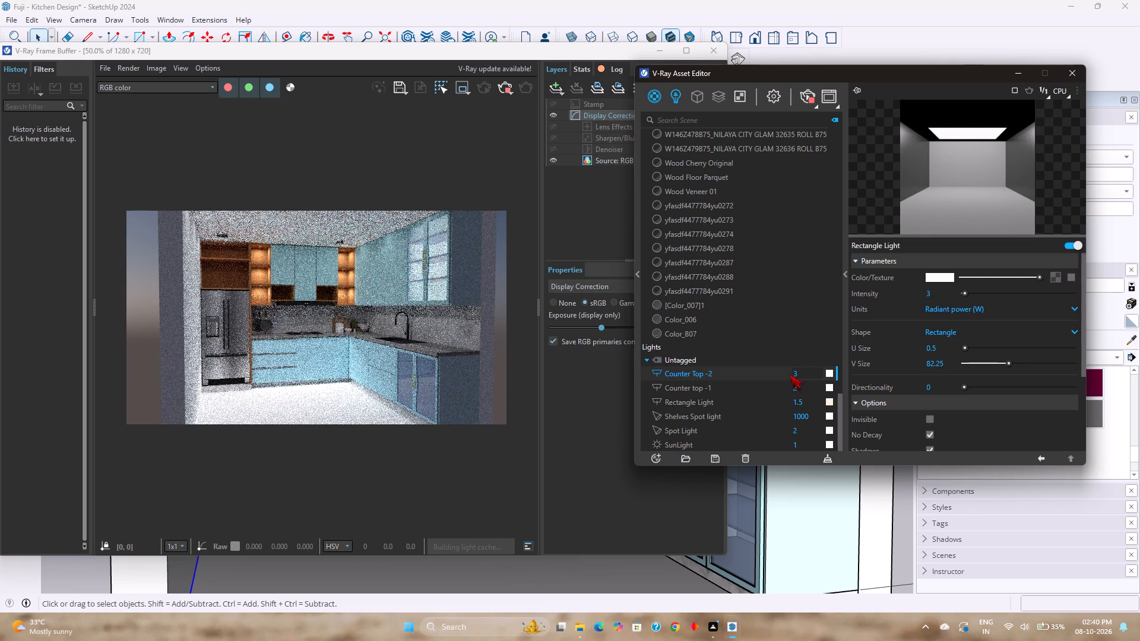
Set the intensity of the Counter Top -2 light to 2.
left_click(802, 377)
left_click(802, 377)
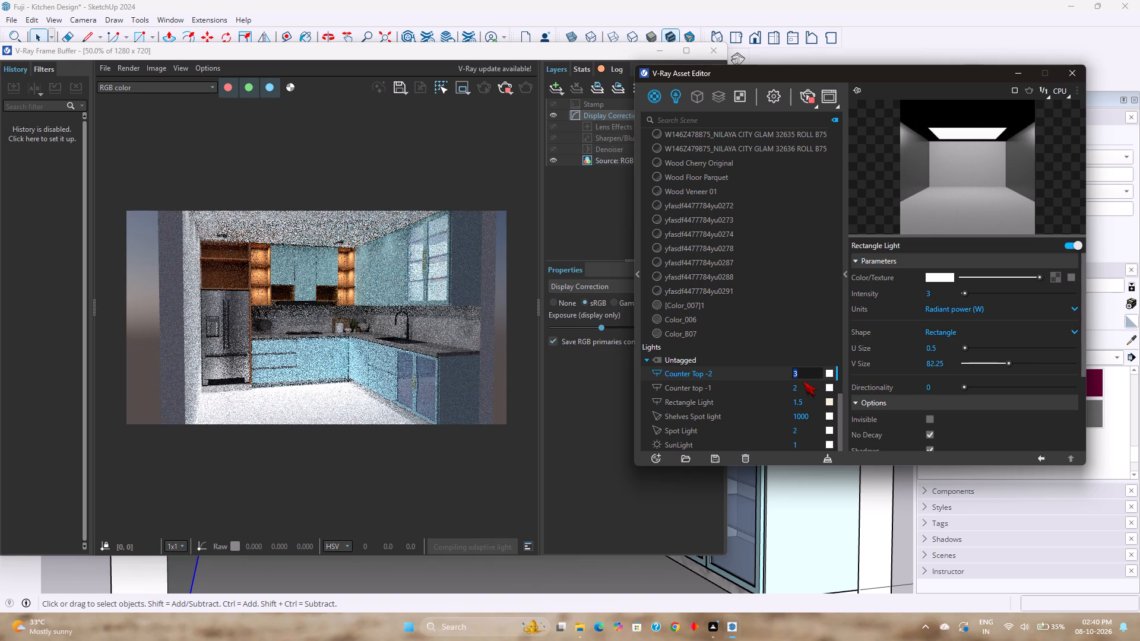
key("2")
key("Return")
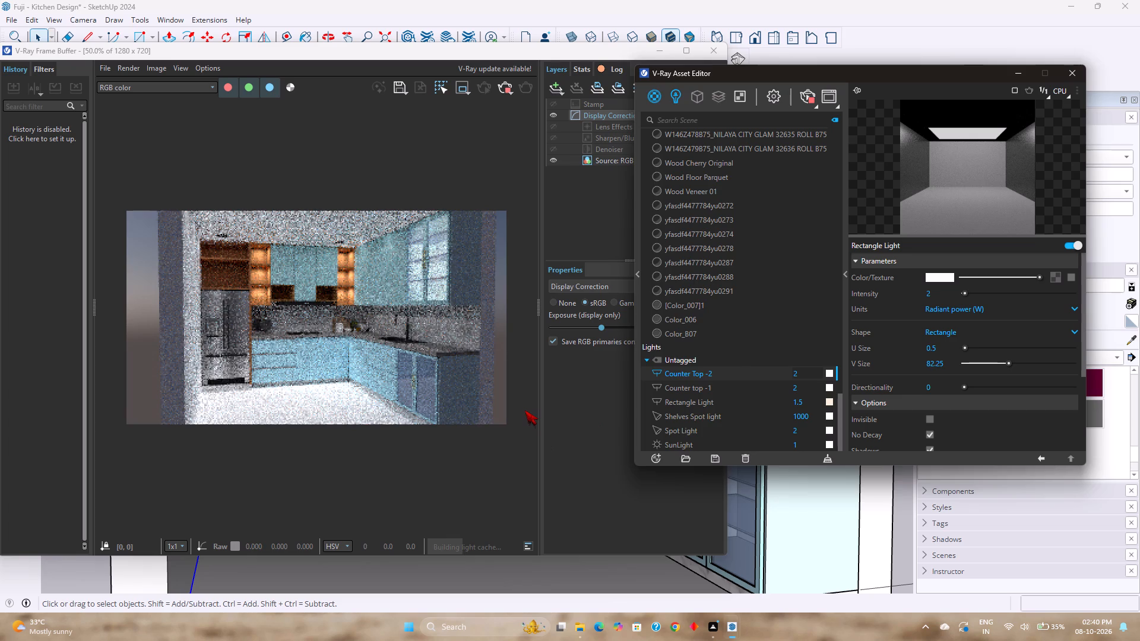
middle_click_drag(525, 410, 456, 411)
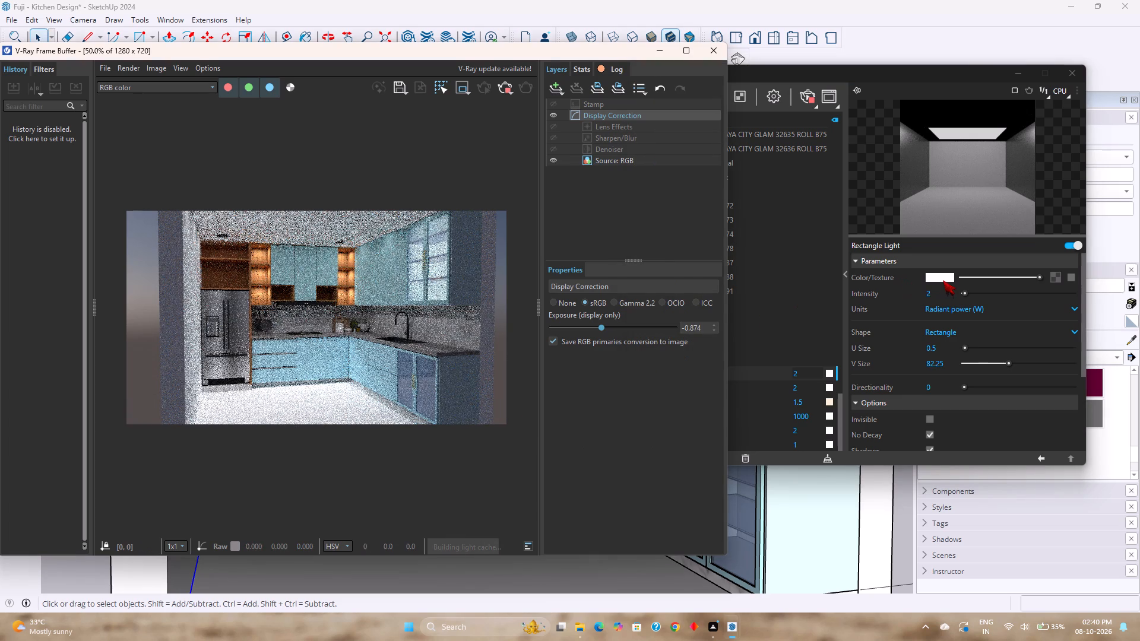
Change the Counter Top -2 light's colour to a pale warm orange, about R 0.968, G 0.885, B 0.786.
left_click(943, 280)
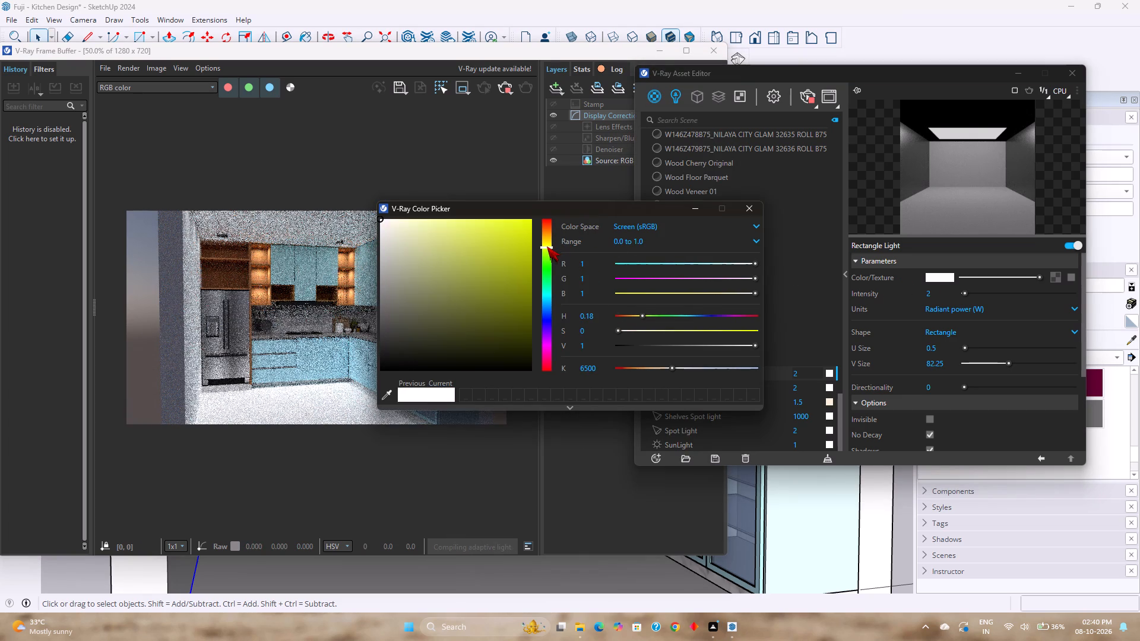
left_click(547, 246)
left_click_drag(547, 246, 545, 239)
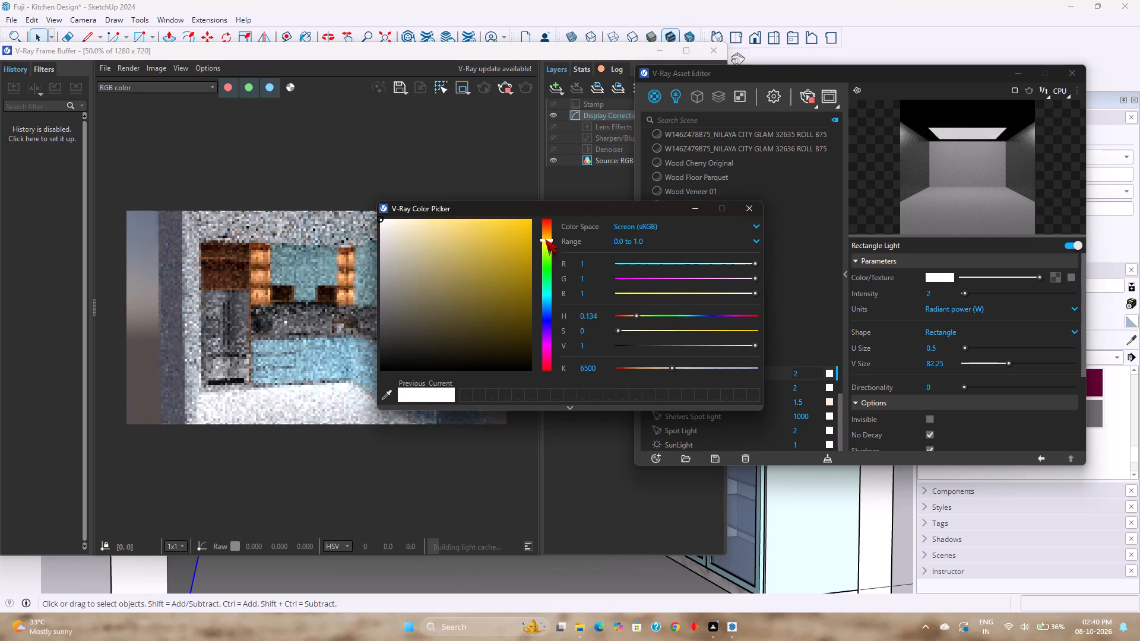
left_click_drag(545, 239, 545, 233)
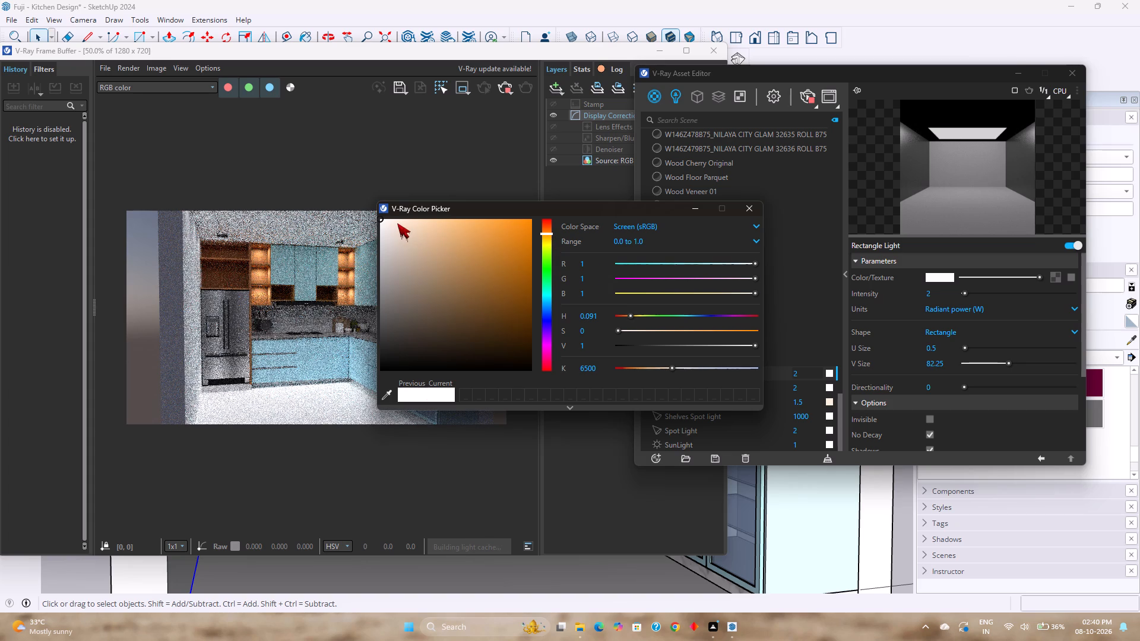
left_click_drag(397, 223, 399, 223)
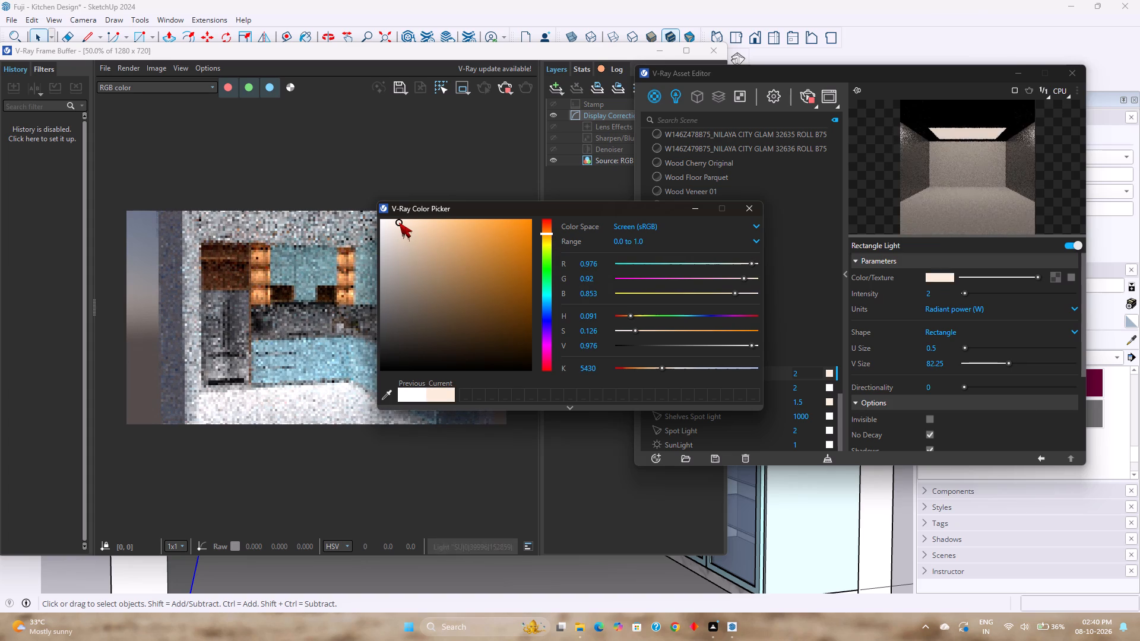
left_click_drag(399, 223, 399, 228)
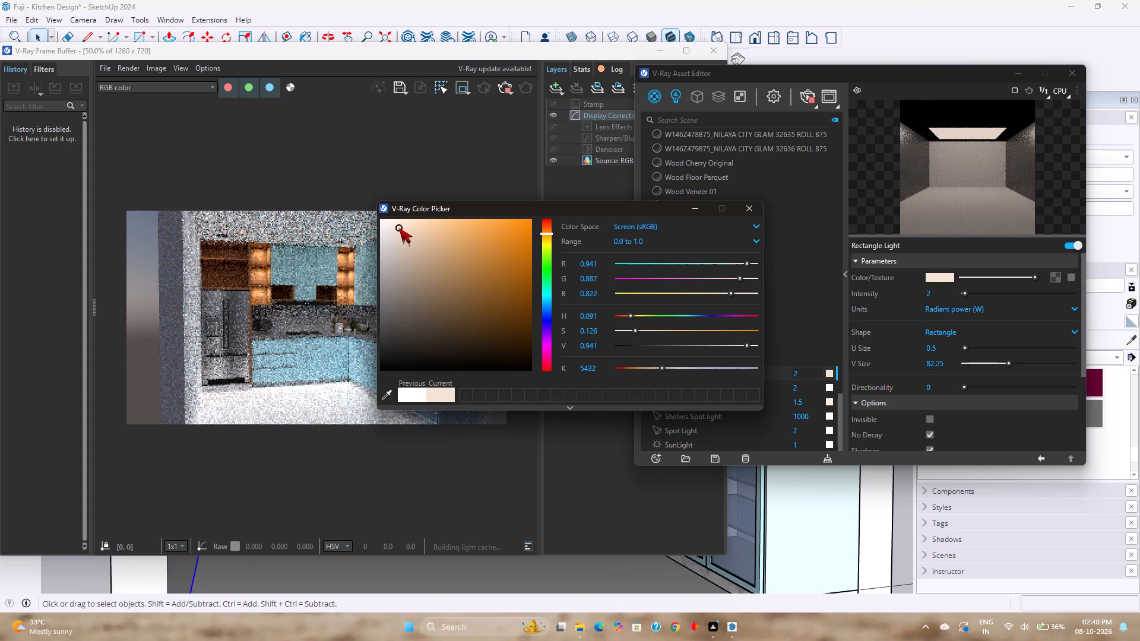
left_click_drag(399, 228, 406, 224)
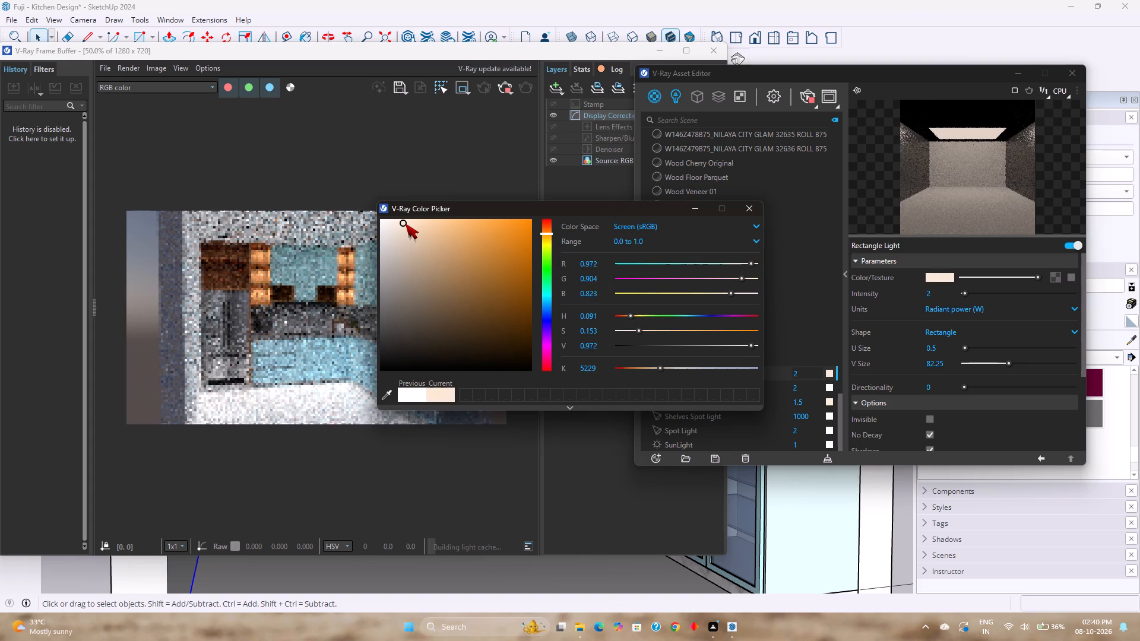
left_click_drag(406, 224, 408, 224)
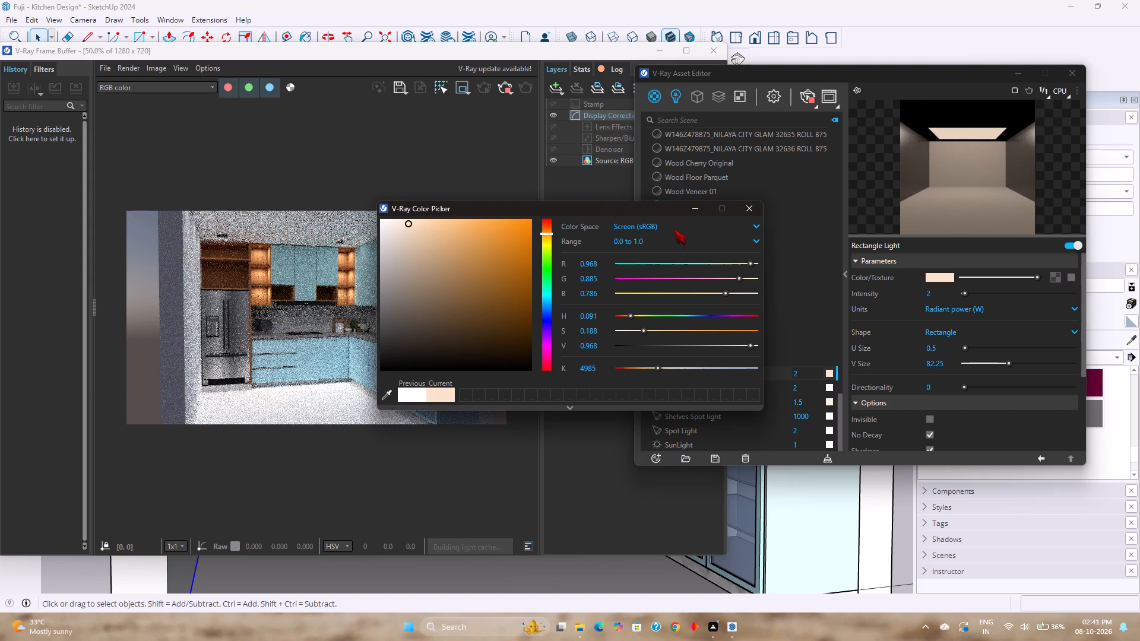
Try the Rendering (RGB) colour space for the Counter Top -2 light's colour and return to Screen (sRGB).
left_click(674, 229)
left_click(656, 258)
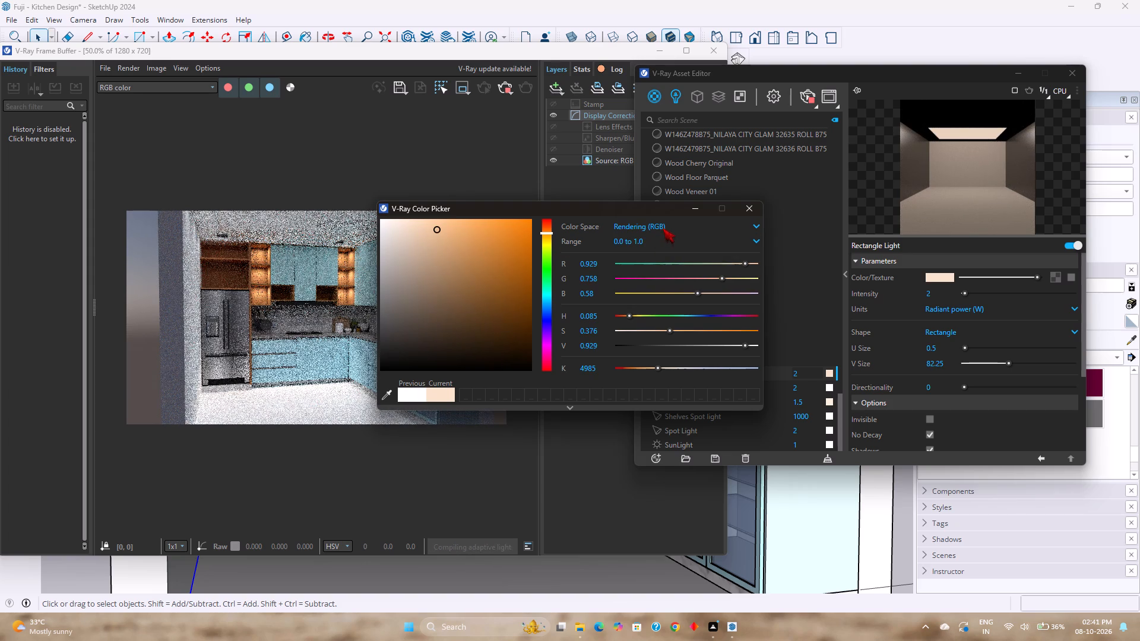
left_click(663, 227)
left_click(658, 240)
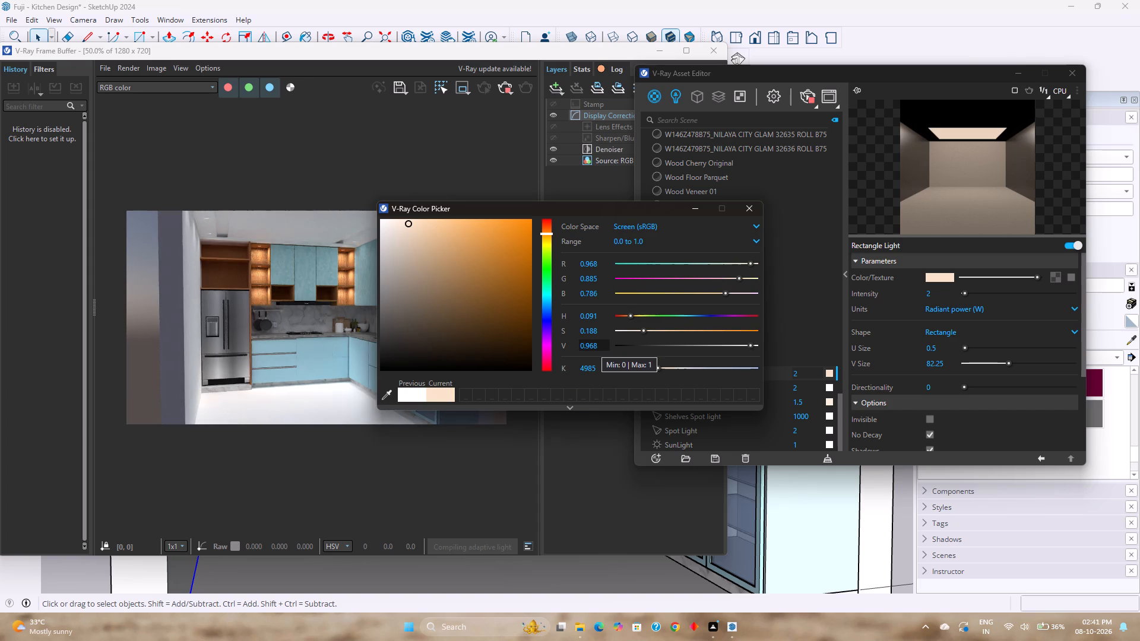
Open the colour of the Counter top -1 light for editing.
left_click(785, 385)
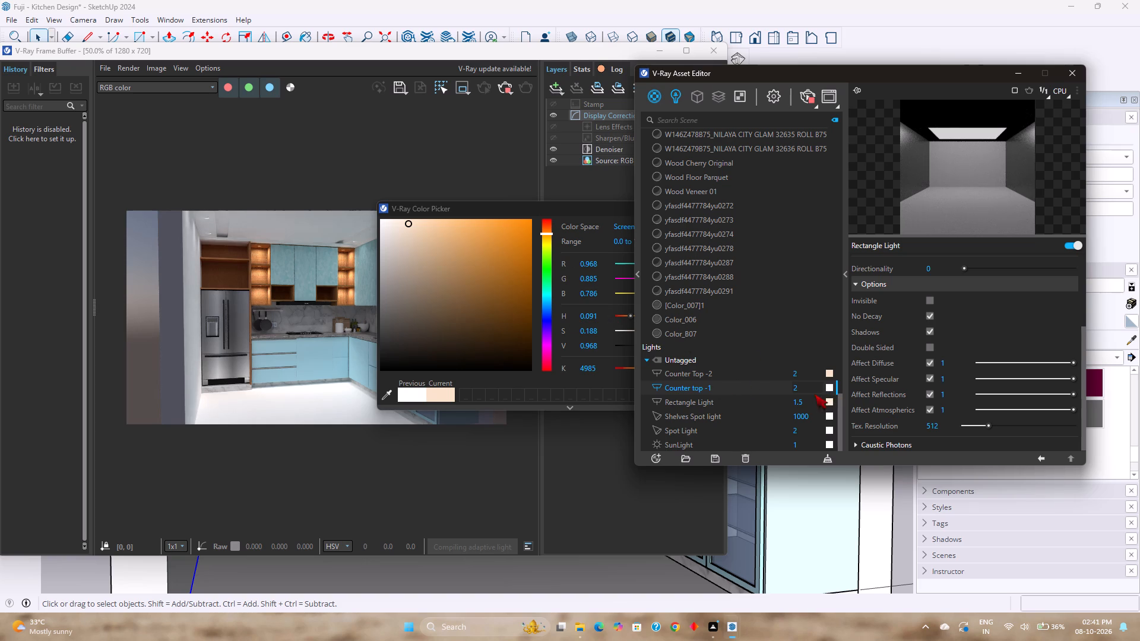
left_click(831, 392)
scroll(959, 355, "up", 1)
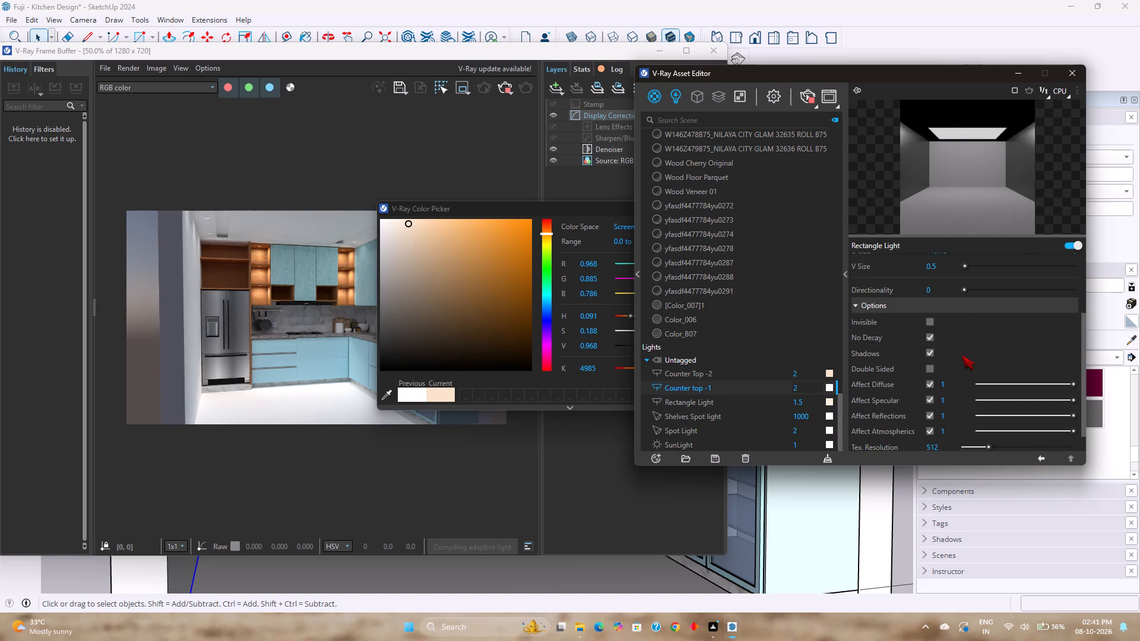
scroll(962, 355, "up", 4)
left_click(938, 280)
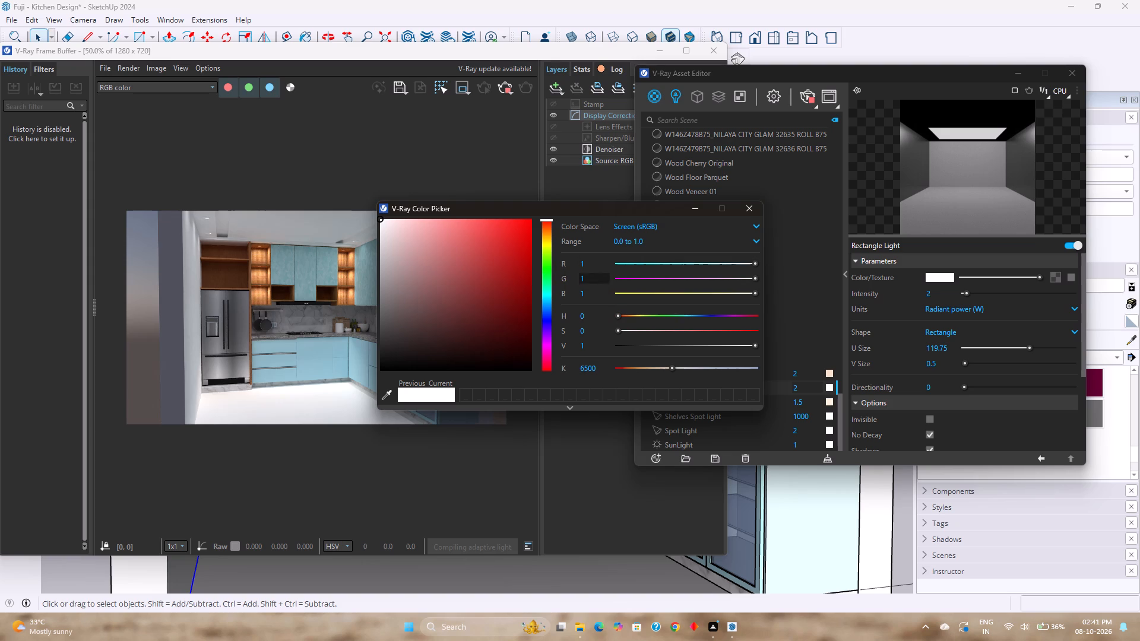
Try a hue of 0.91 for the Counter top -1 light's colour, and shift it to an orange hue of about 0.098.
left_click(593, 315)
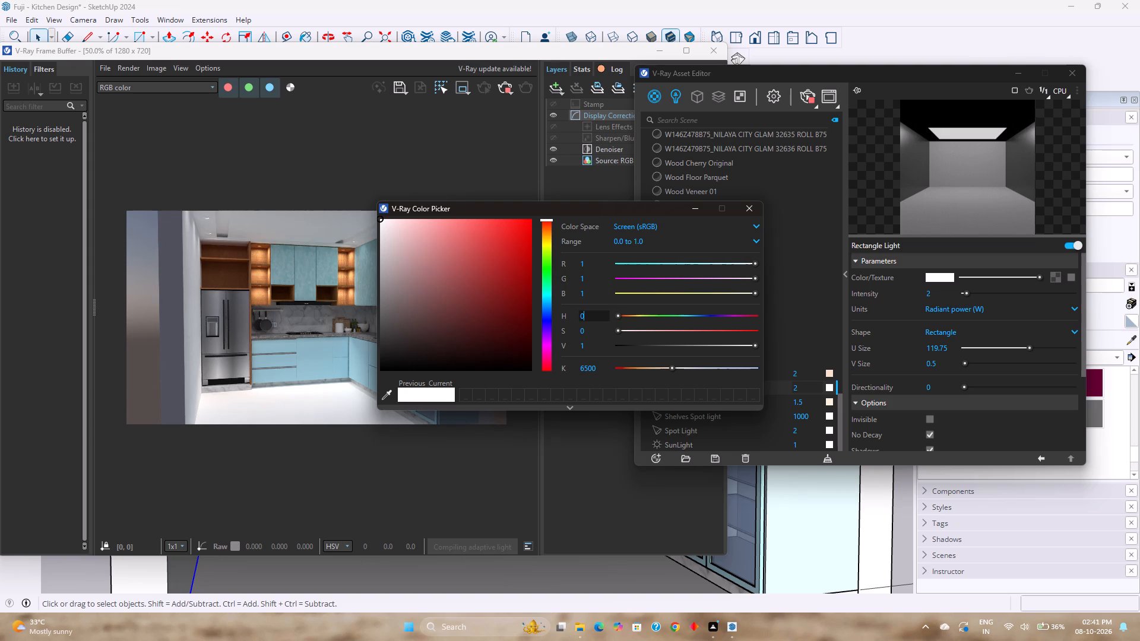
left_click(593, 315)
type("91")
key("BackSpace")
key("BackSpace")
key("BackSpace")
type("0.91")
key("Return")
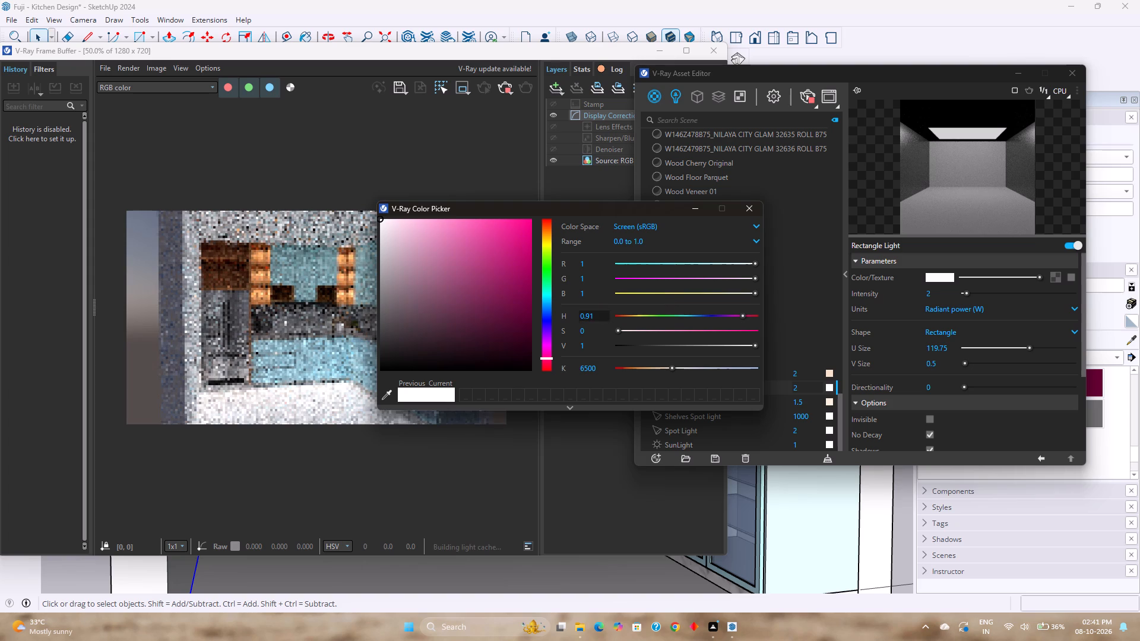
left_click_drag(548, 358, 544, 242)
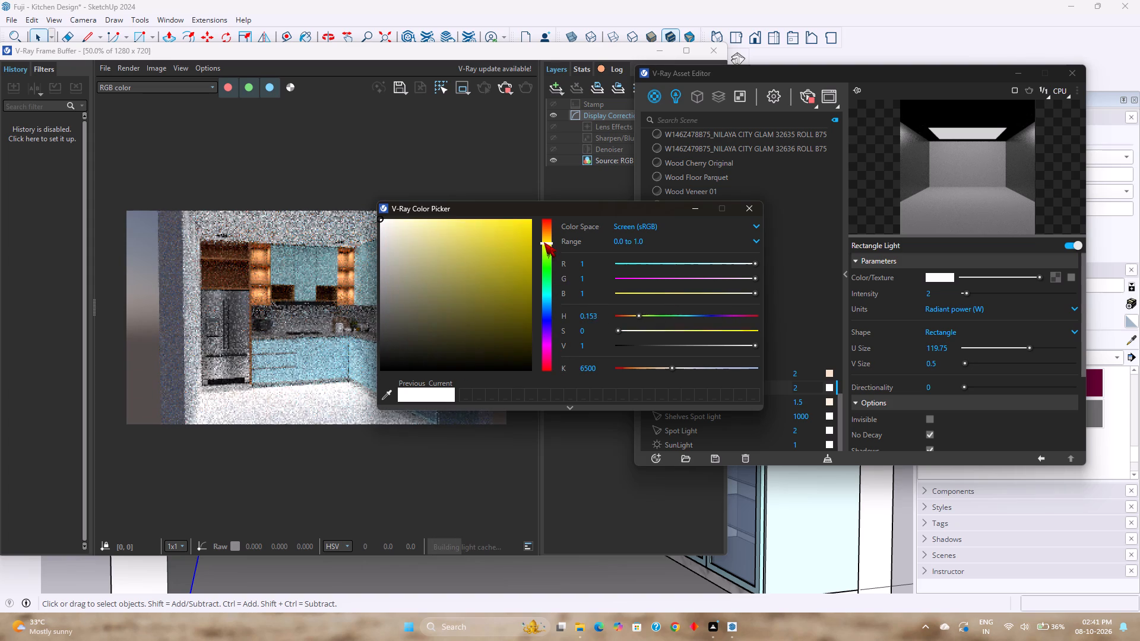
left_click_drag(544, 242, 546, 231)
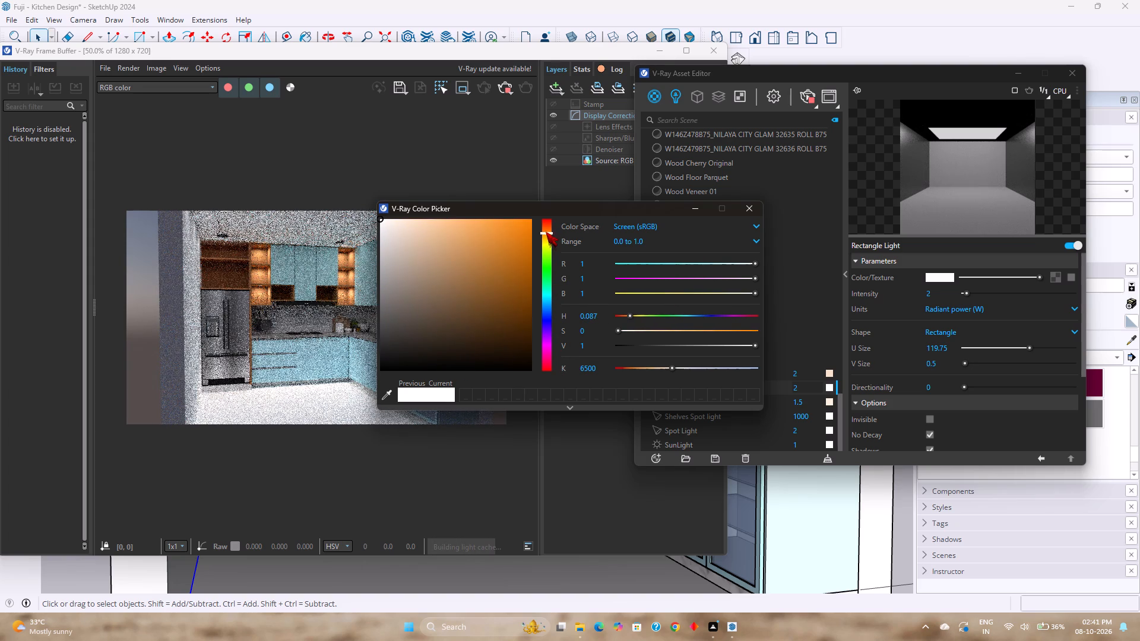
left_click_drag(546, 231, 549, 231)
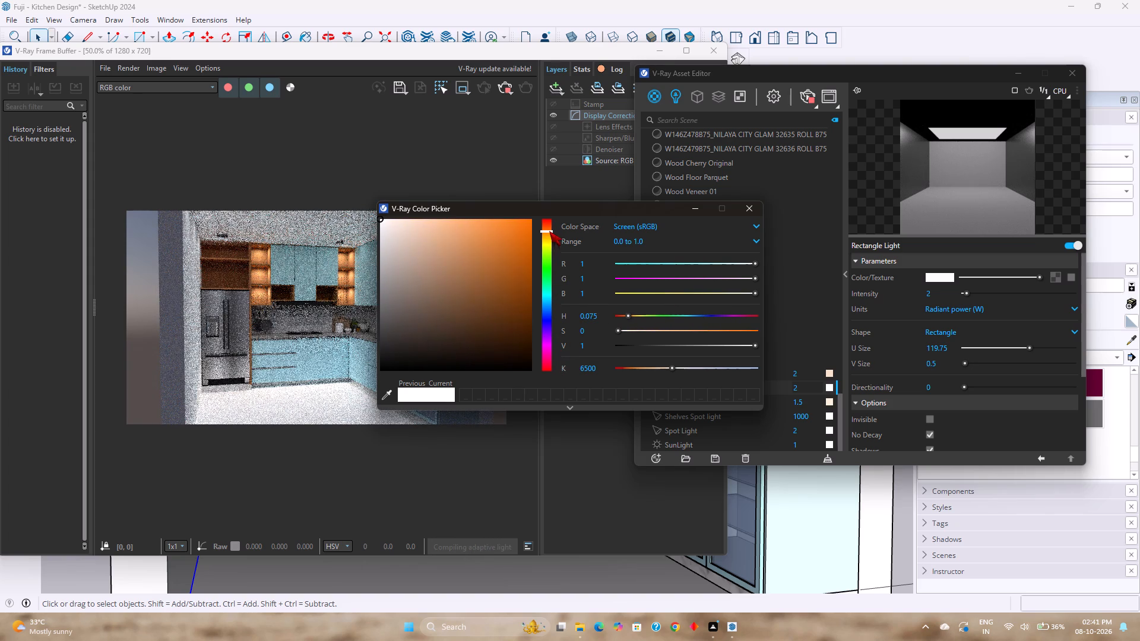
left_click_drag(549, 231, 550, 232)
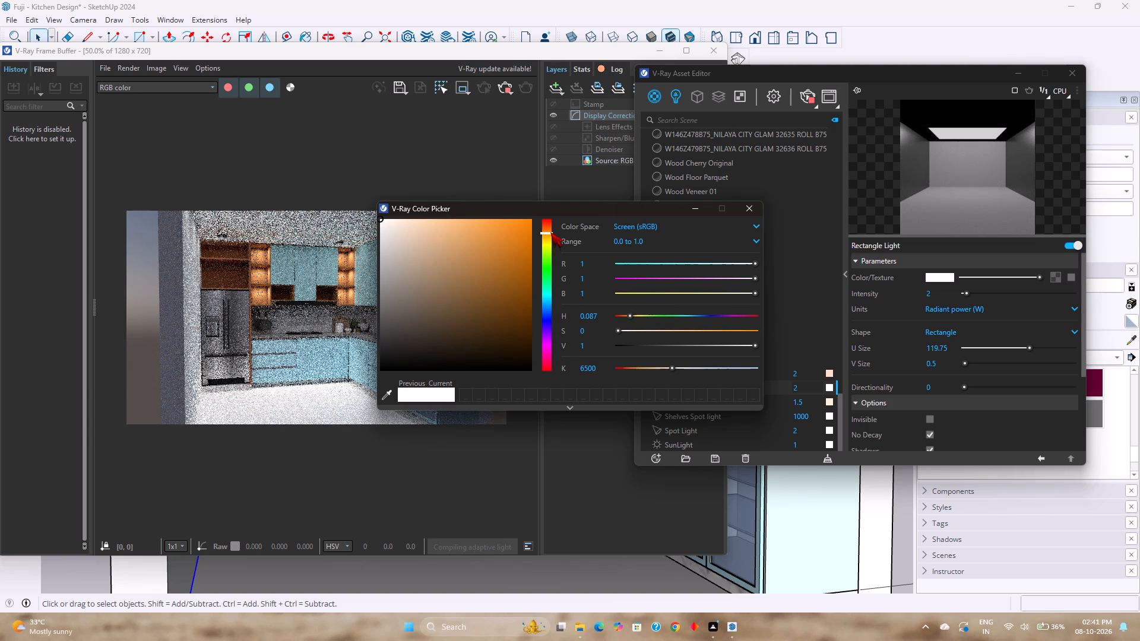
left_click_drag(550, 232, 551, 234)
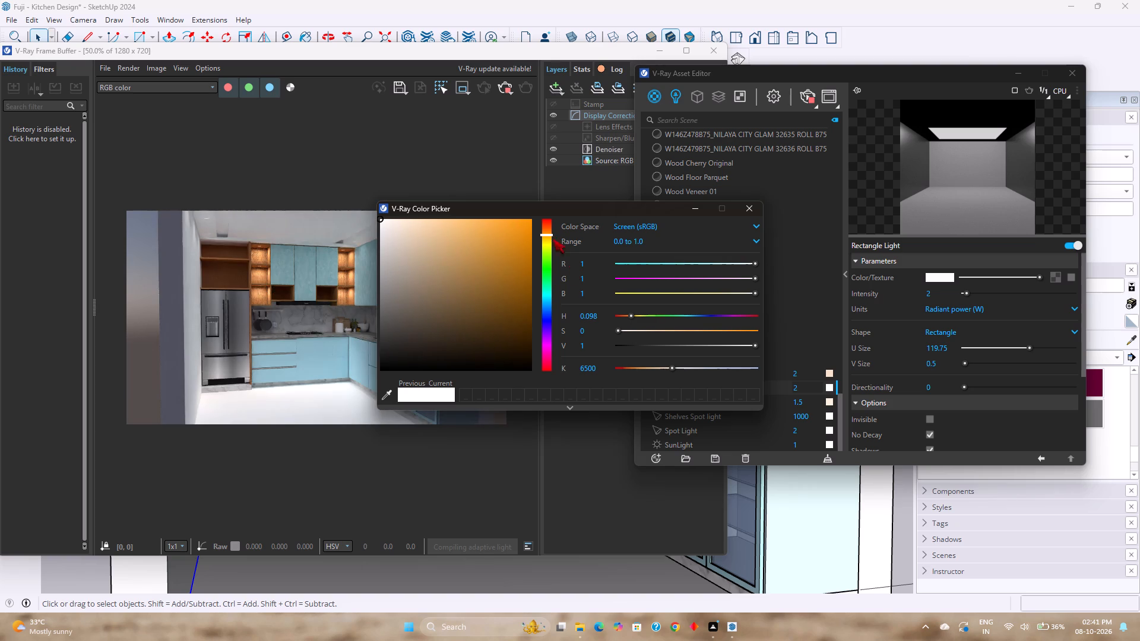
Set the Counter top -1 light's hue to 0.091 and pick a pale warm tint, about saturation 0.18 and value 0.976.
double_click(606, 319)
type("0.0")
type("91")
key("Return")
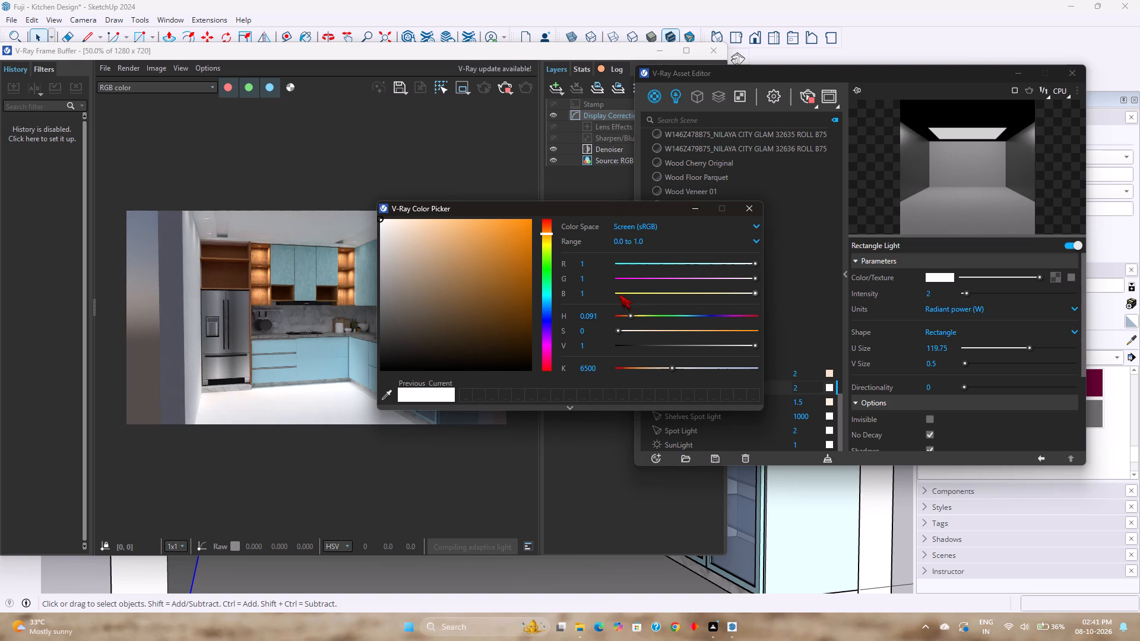
left_click(407, 223)
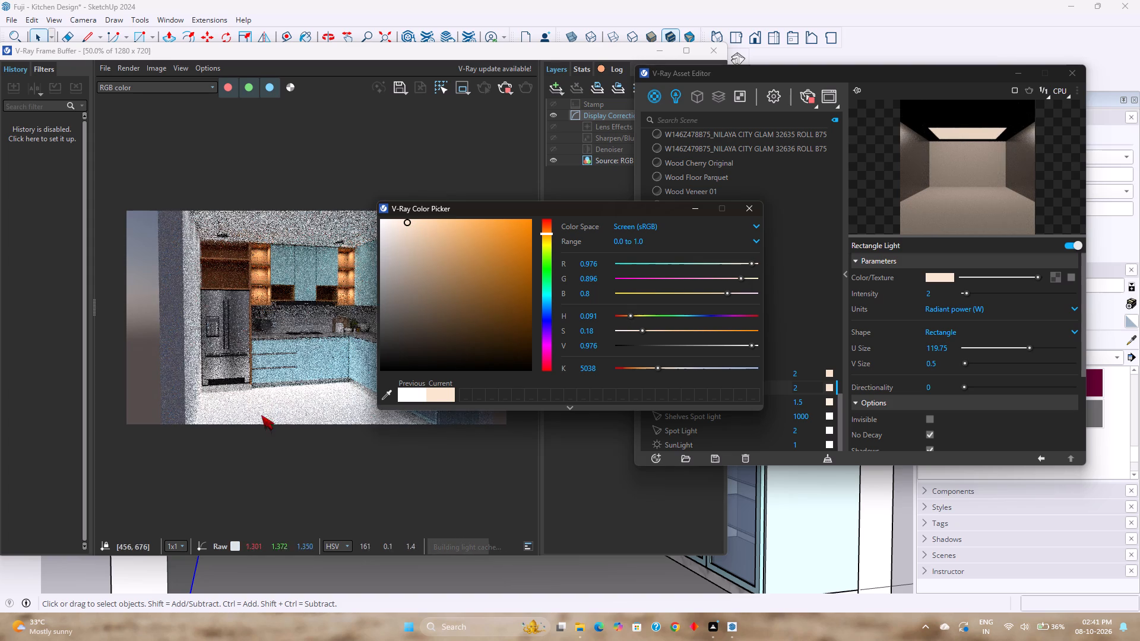
Check the updated render, minimise the frame buffer, and close the colour picker and Asset Editor to return to the model.
left_click(466, 456)
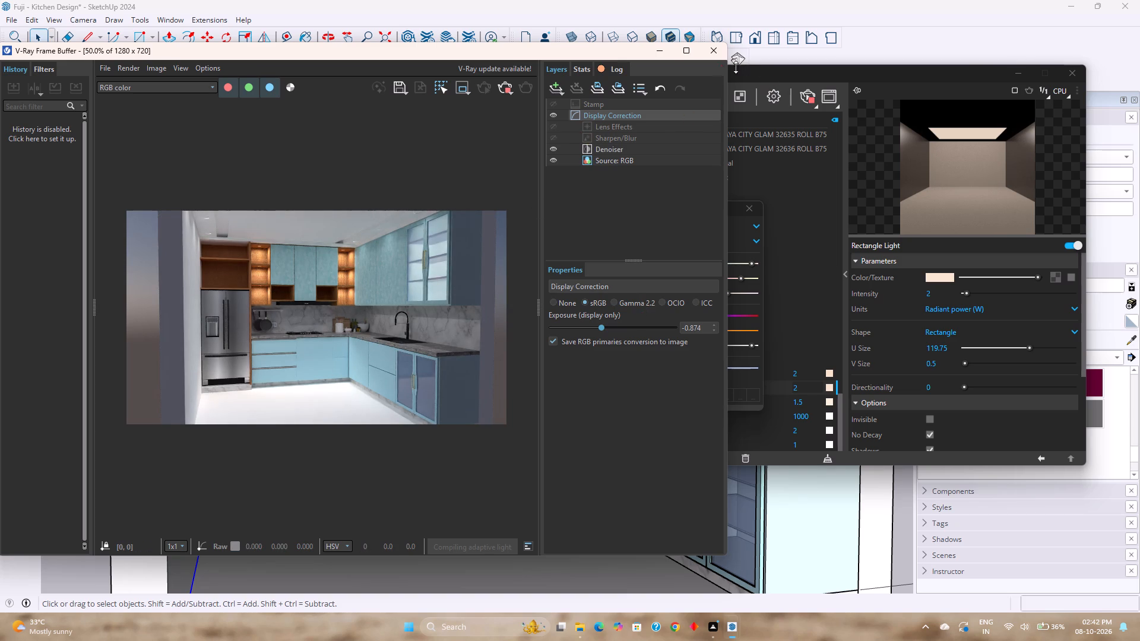
left_click(653, 53)
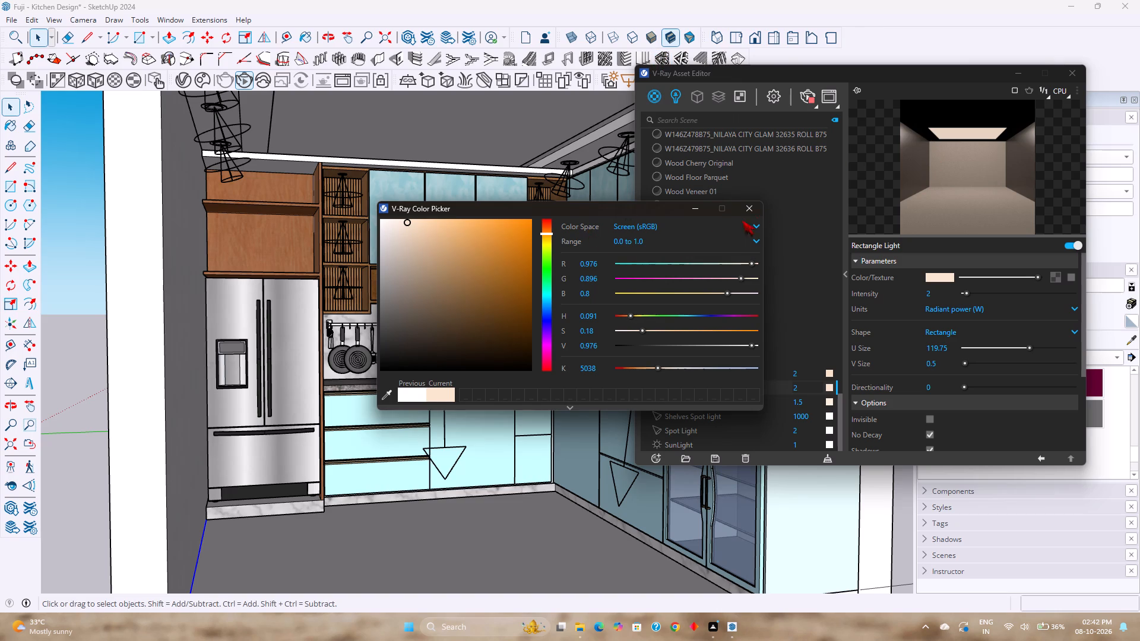
left_click(756, 209)
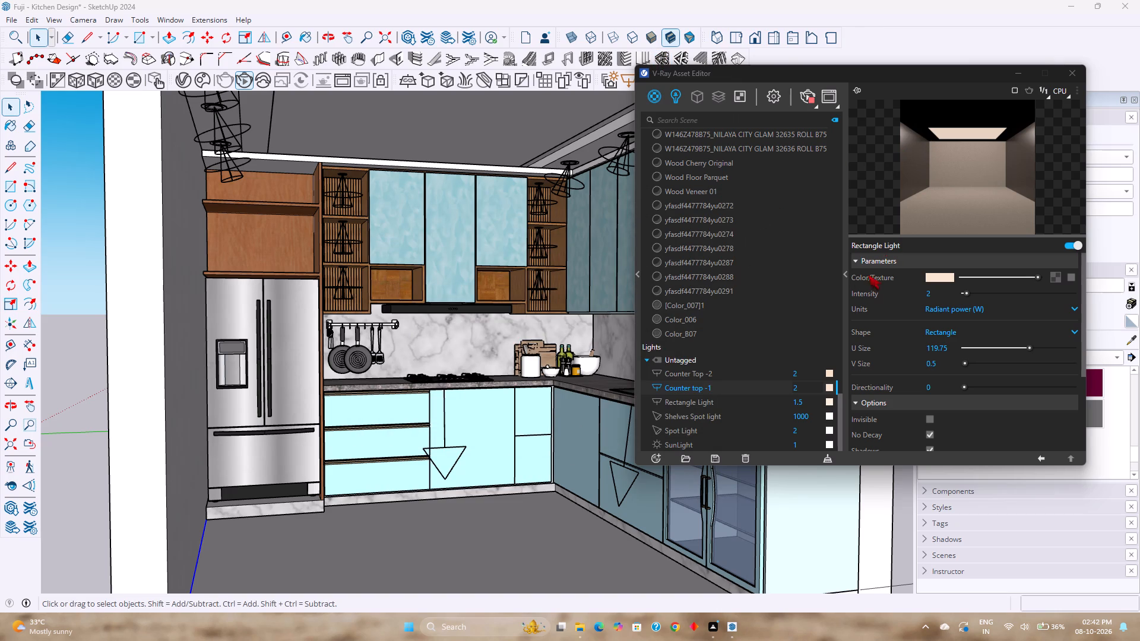
left_click(1063, 71)
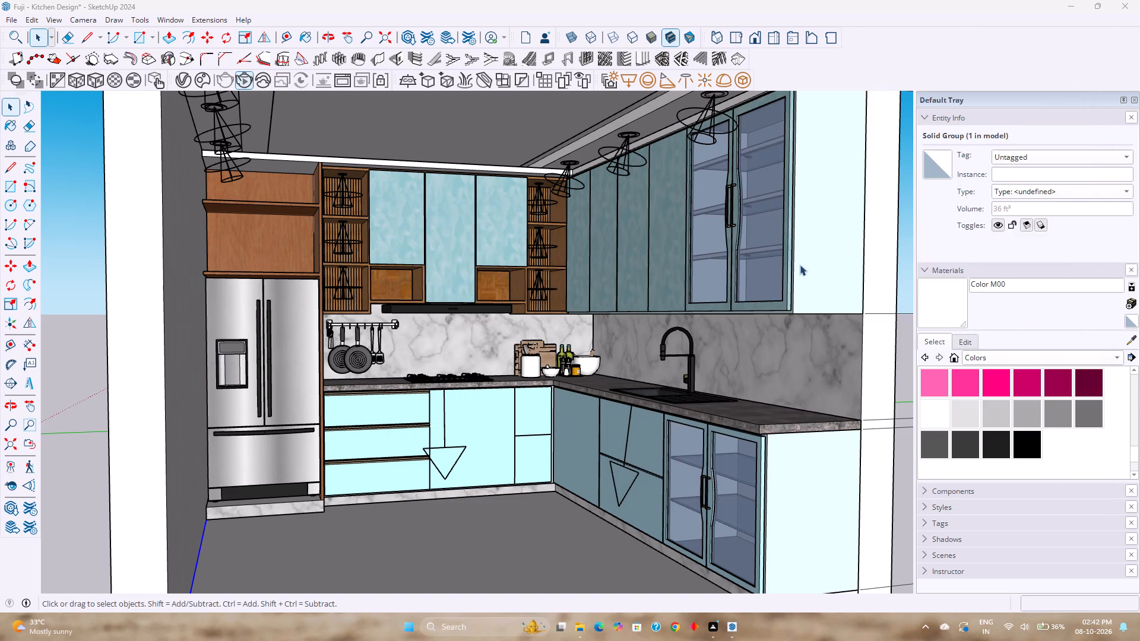
Examine the underside of the wall cabinets, the backsplash corner and the open shelf units from several angles.
scroll(819, 308, "down", 1)
middle_click_drag(818, 308, 712, 349)
scroll(713, 349, "down", 2)
middle_click_drag(613, 358, 615, 343)
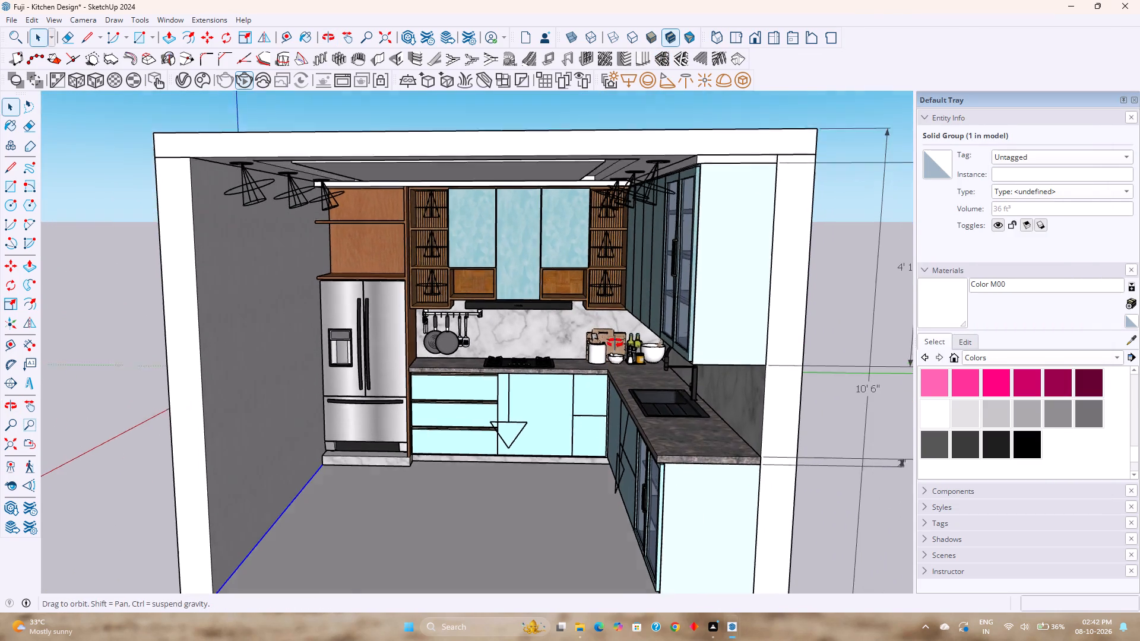
middle_click_drag(615, 343, 631, 306)
scroll(728, 328, "up", 6)
middle_click_drag(778, 310, 770, 297)
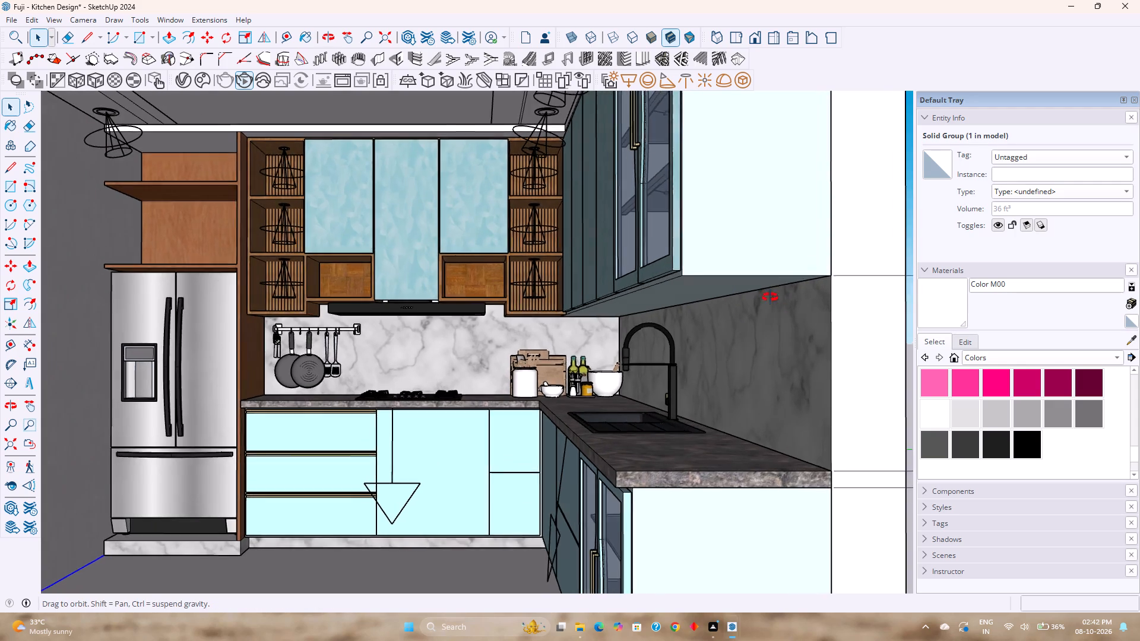
middle_click_drag(770, 297, 752, 278)
middle_click_drag(753, 278, 744, 369, "shift")
middle_click_drag(717, 392, 797, 375)
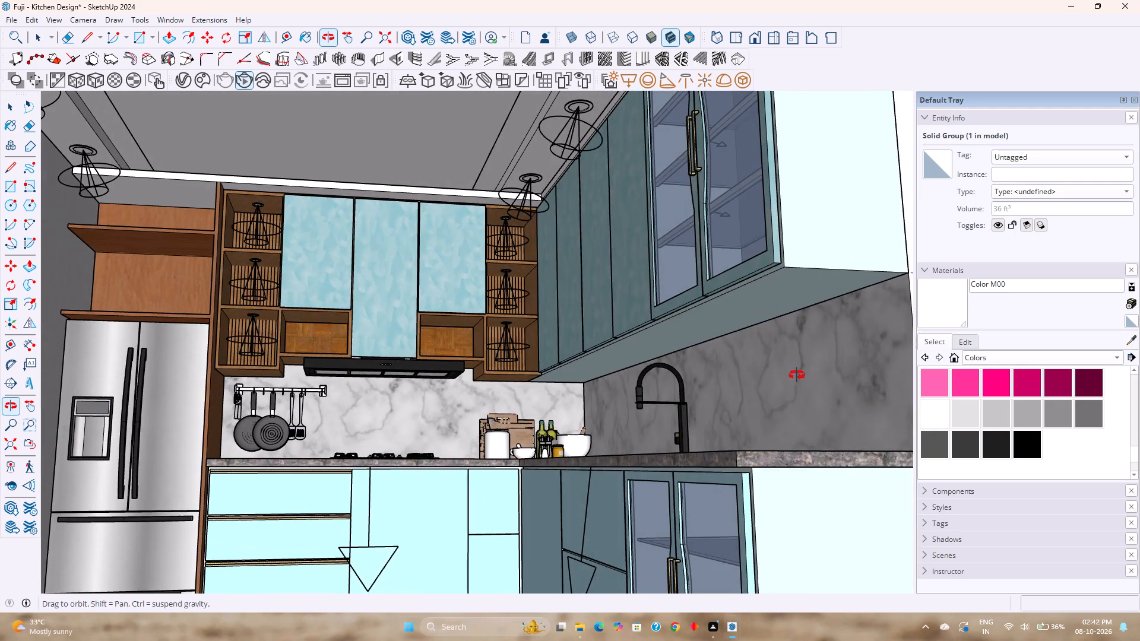
middle_click_drag(797, 375, 797, 376)
middle_click_drag(796, 376, 534, 458, "shift")
scroll(574, 385, "up", 8)
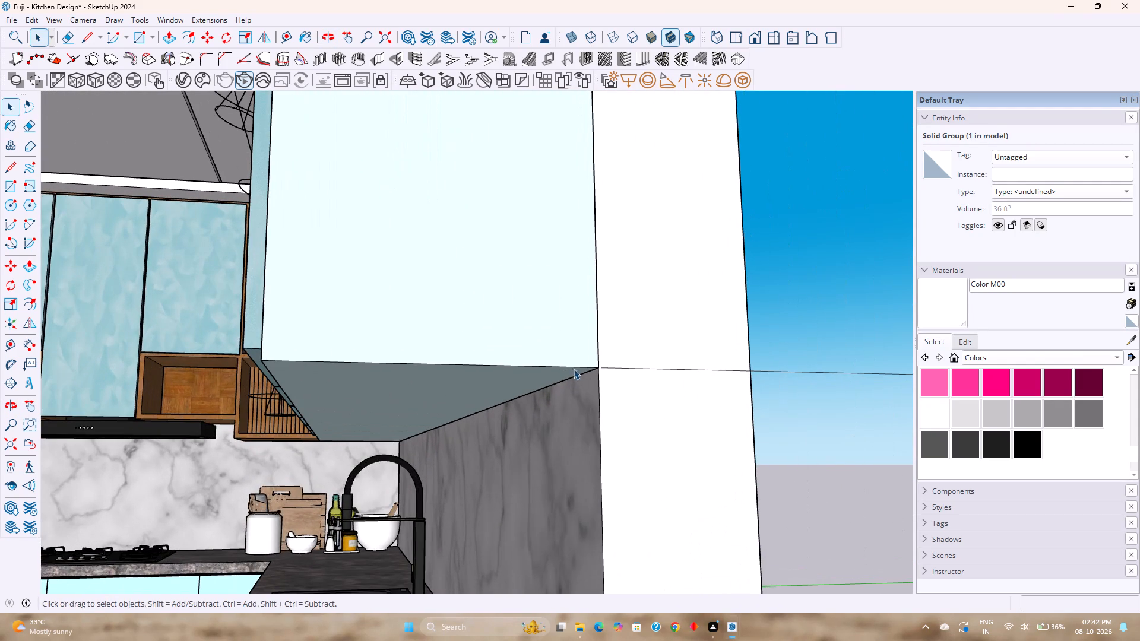
middle_click_drag(509, 399, 516, 313)
middle_click_drag(391, 452, 453, 361, "shift")
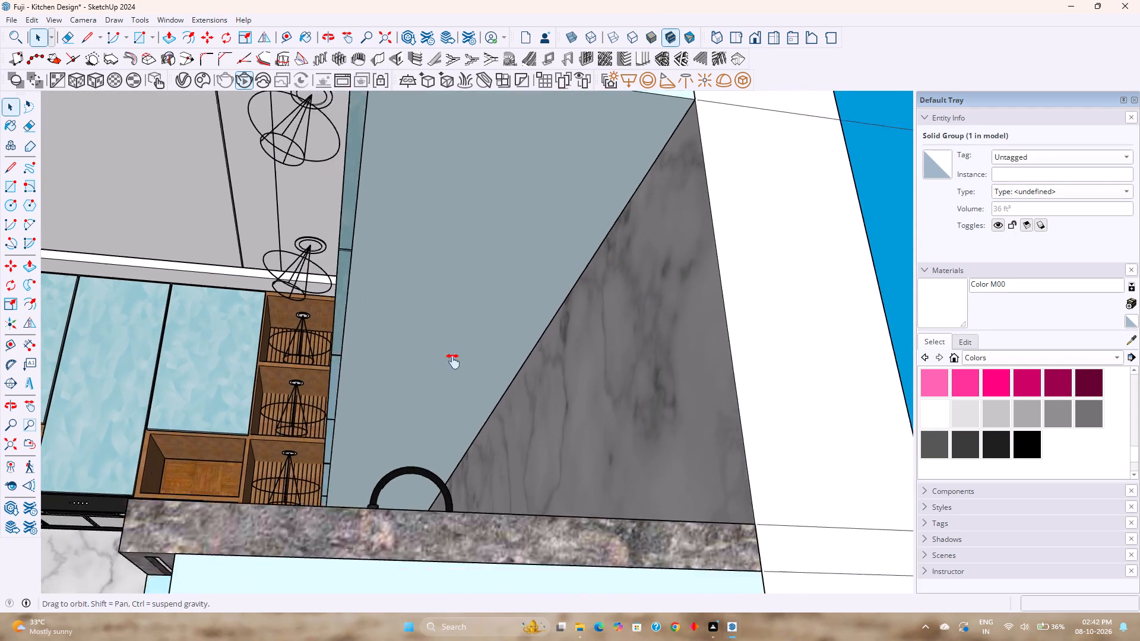
middle_click_drag(453, 361, 458, 356, "shift")
scroll(458, 356, "down", 2)
middle_click_drag(461, 356, 490, 443)
middle_click_drag(298, 455, 459, 458)
middle_click_drag(436, 489, 484, 401)
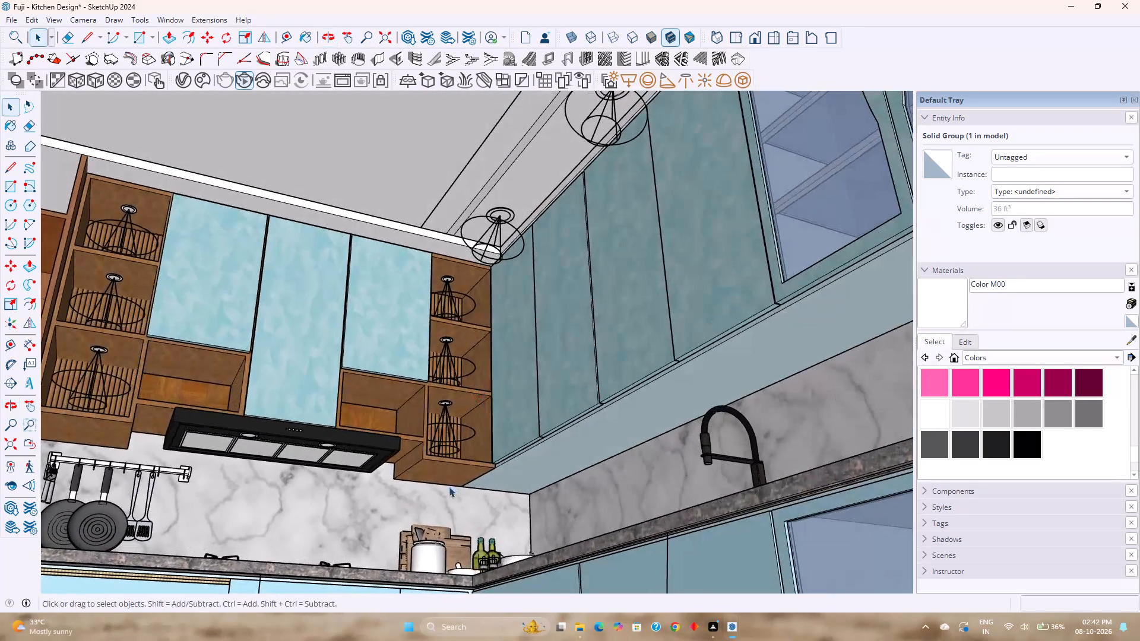
scroll(449, 487, "up", 11)
middle_click_drag(490, 483, 426, 421)
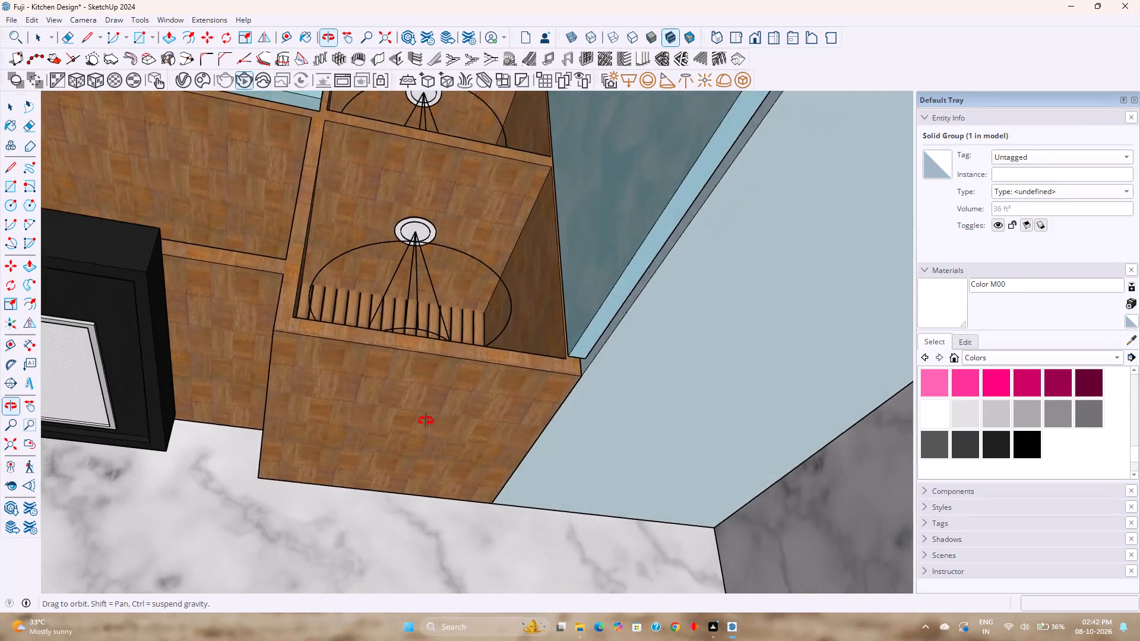
middle_click_drag(426, 421, 532, 478)
scroll(526, 482, "up", 4)
scroll(526, 482, "down", 5)
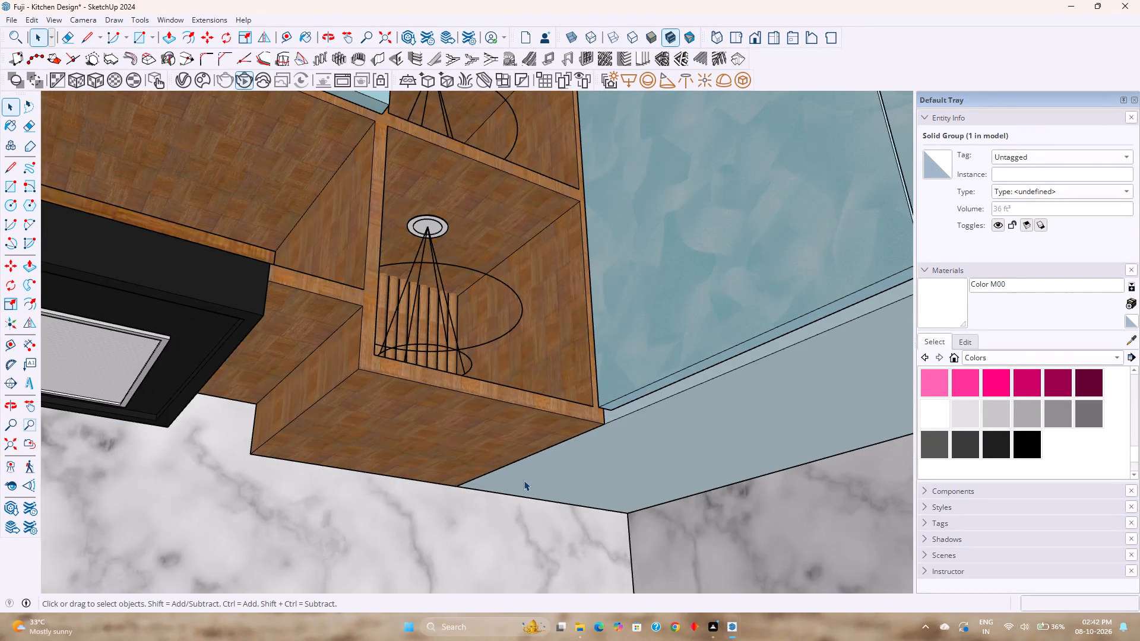
scroll(524, 480, "down", 2)
middle_click_drag(524, 480, 434, 504)
scroll(434, 492, "down", 8)
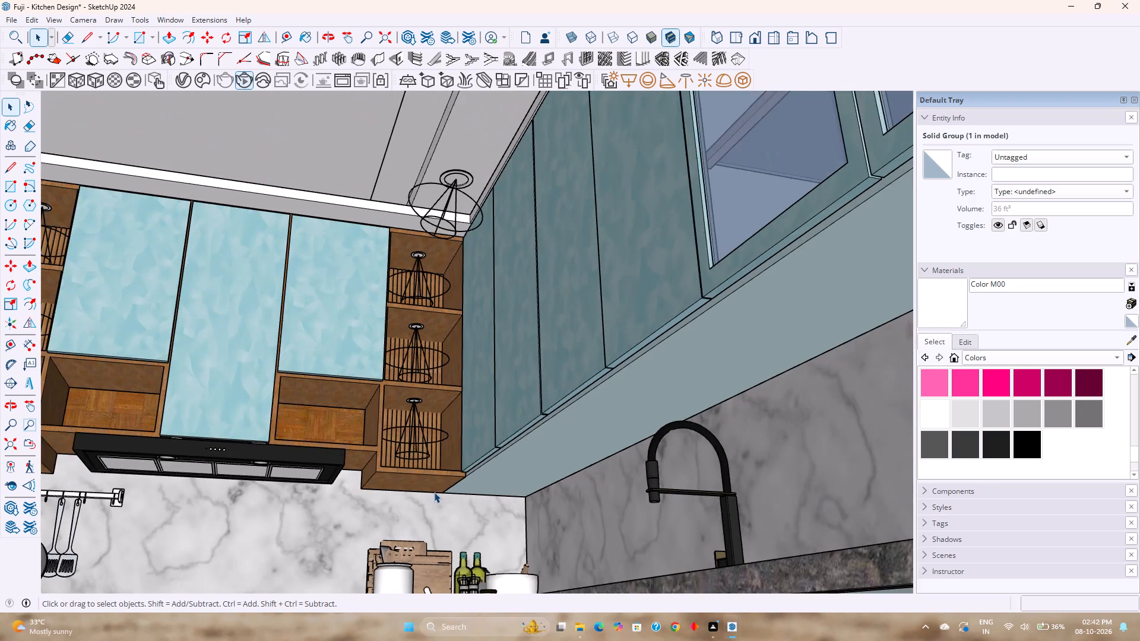
scroll(434, 492, "down", 3)
middle_click_drag(434, 492, 392, 509)
scroll(565, 463, "down", 8)
Isolate the wall-cabinet group by inverting the selection and hiding everything else in the model.
left_click(619, 391)
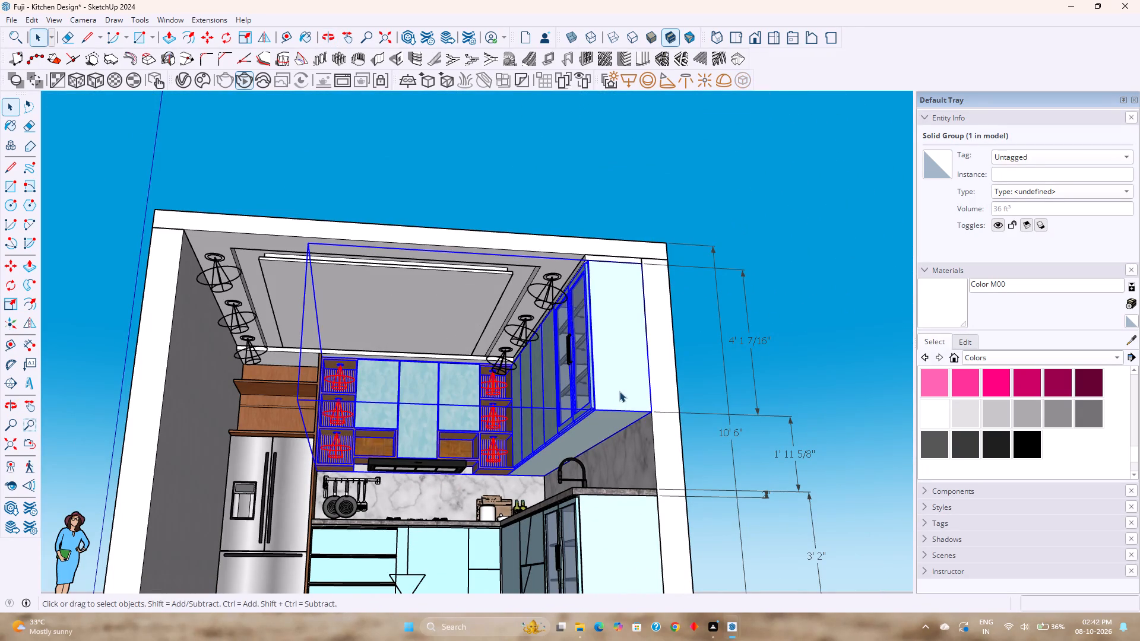
right_click(619, 391)
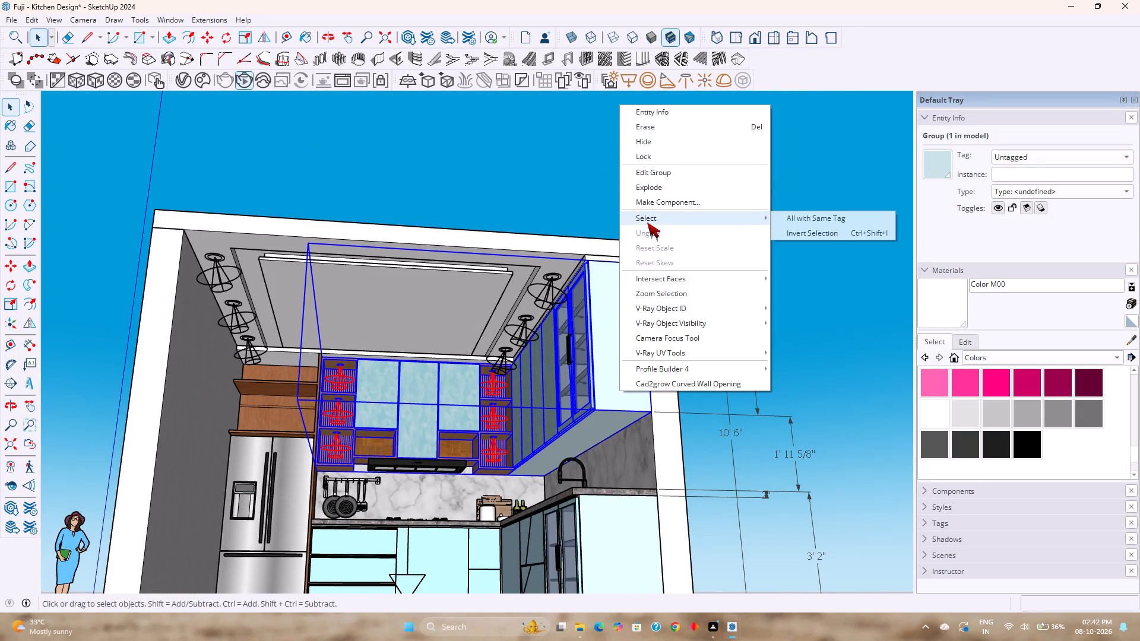
left_click(781, 234)
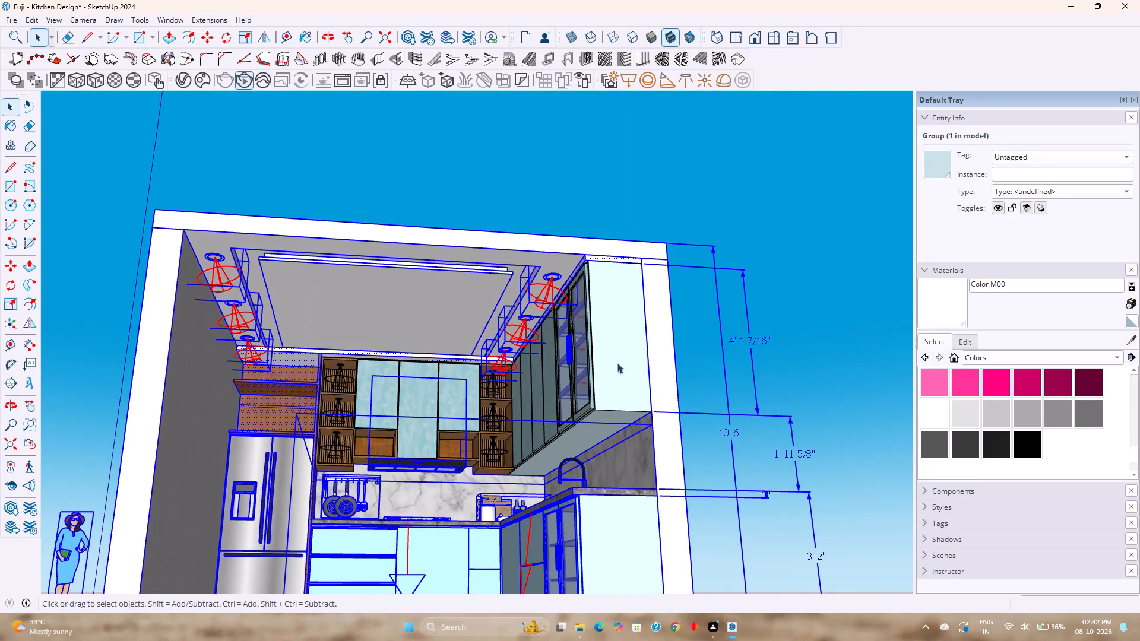
right_click(655, 336)
left_click(714, 34)
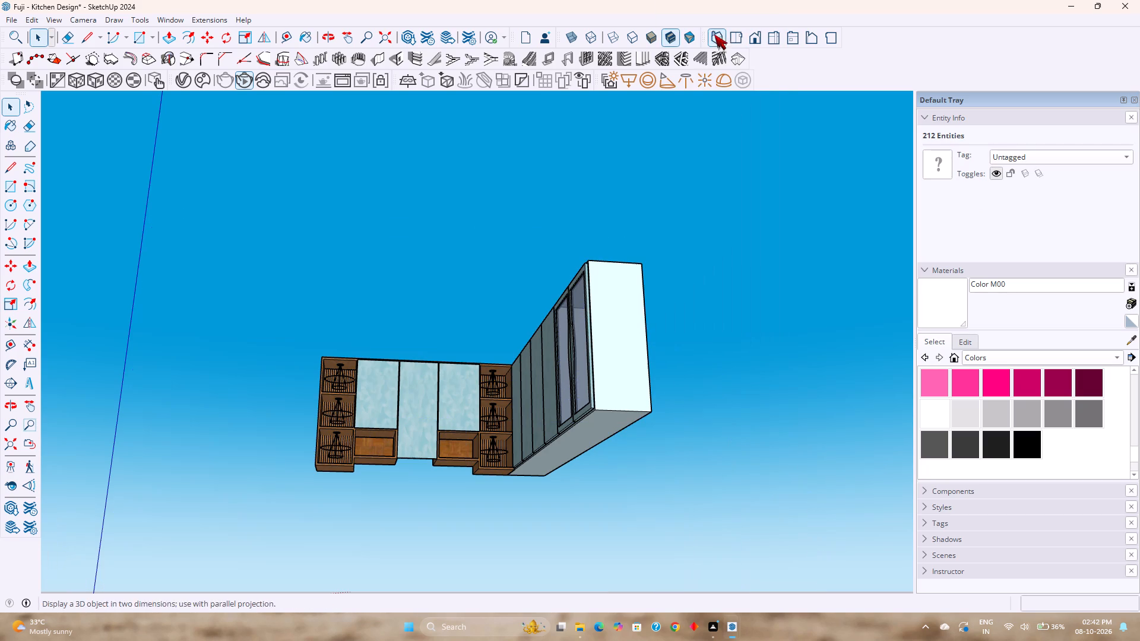
Open the wall-cabinet group for editing, with the end and underside of the sink-side cabinet run in view.
middle_click_drag(708, 347, 524, 344)
scroll(539, 452, "up", 3)
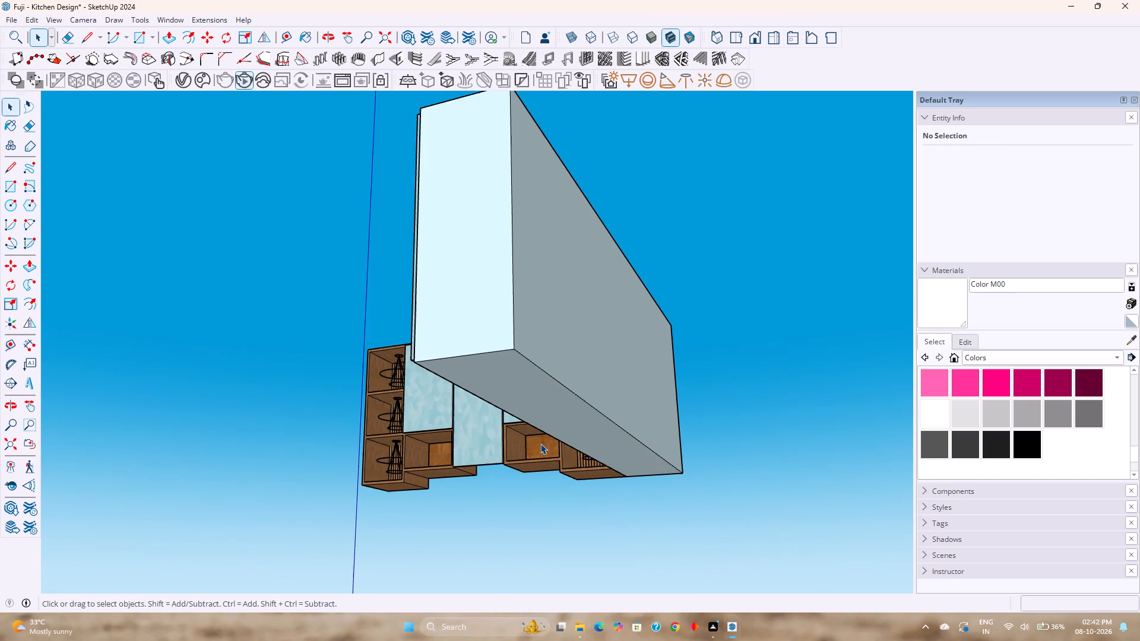
double_click(535, 401)
scroll(535, 398, "up", 1)
middle_click_drag(535, 398, 606, 337)
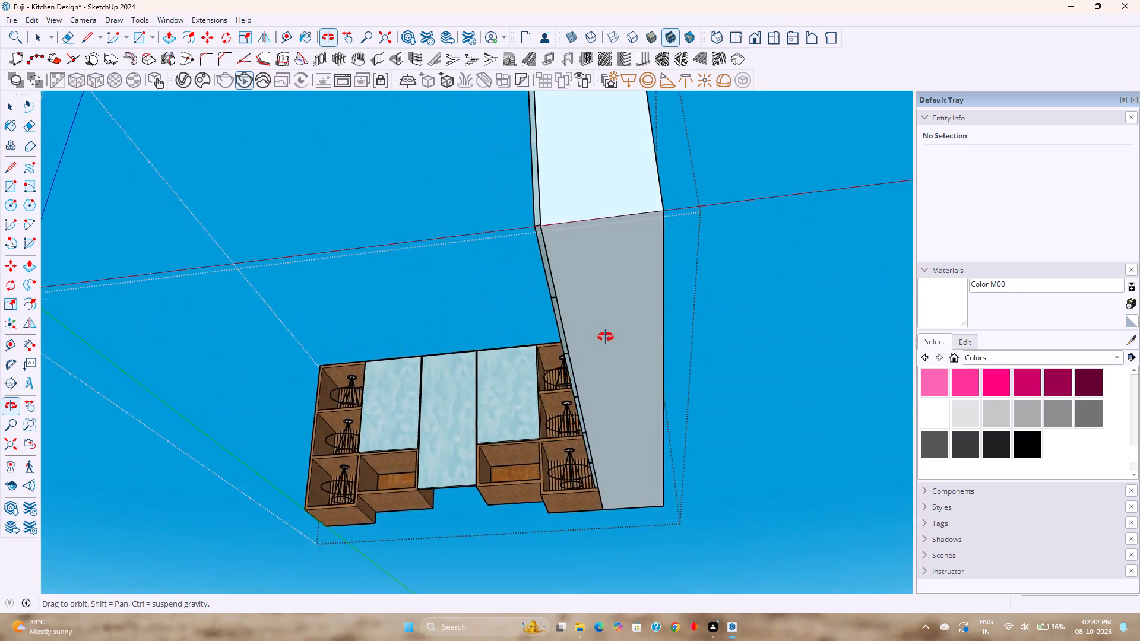
middle_click_drag(606, 337, 620, 407)
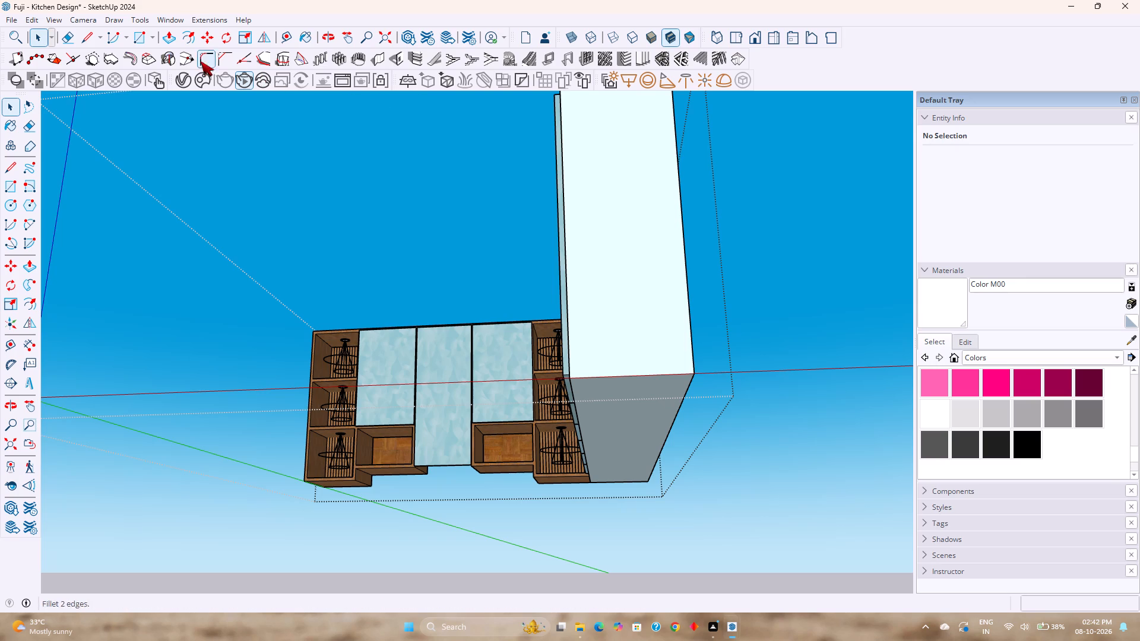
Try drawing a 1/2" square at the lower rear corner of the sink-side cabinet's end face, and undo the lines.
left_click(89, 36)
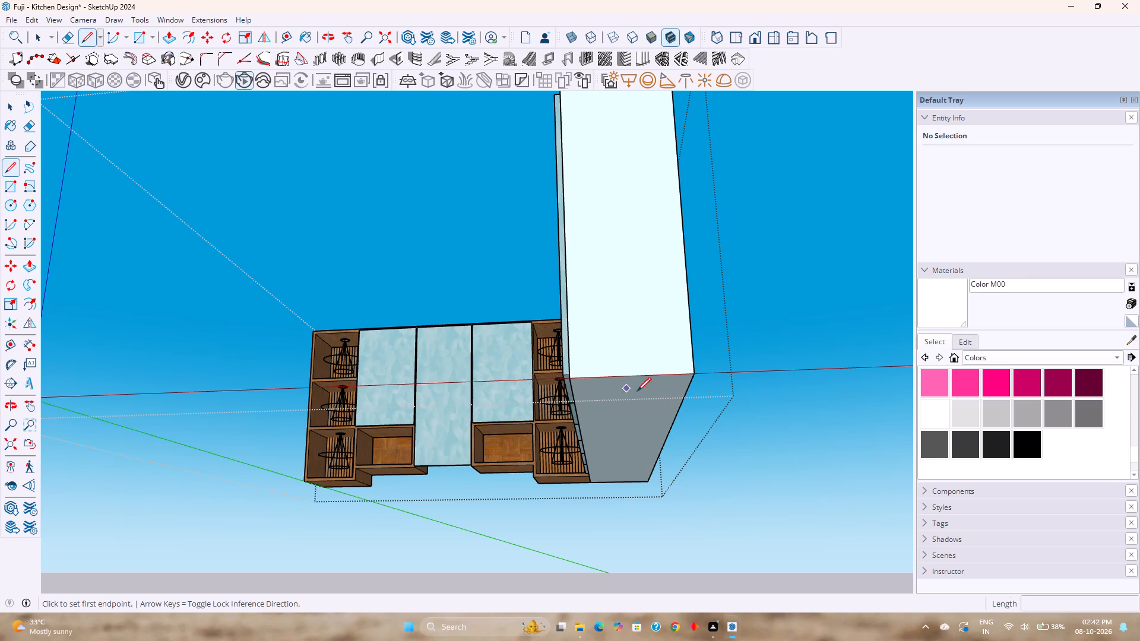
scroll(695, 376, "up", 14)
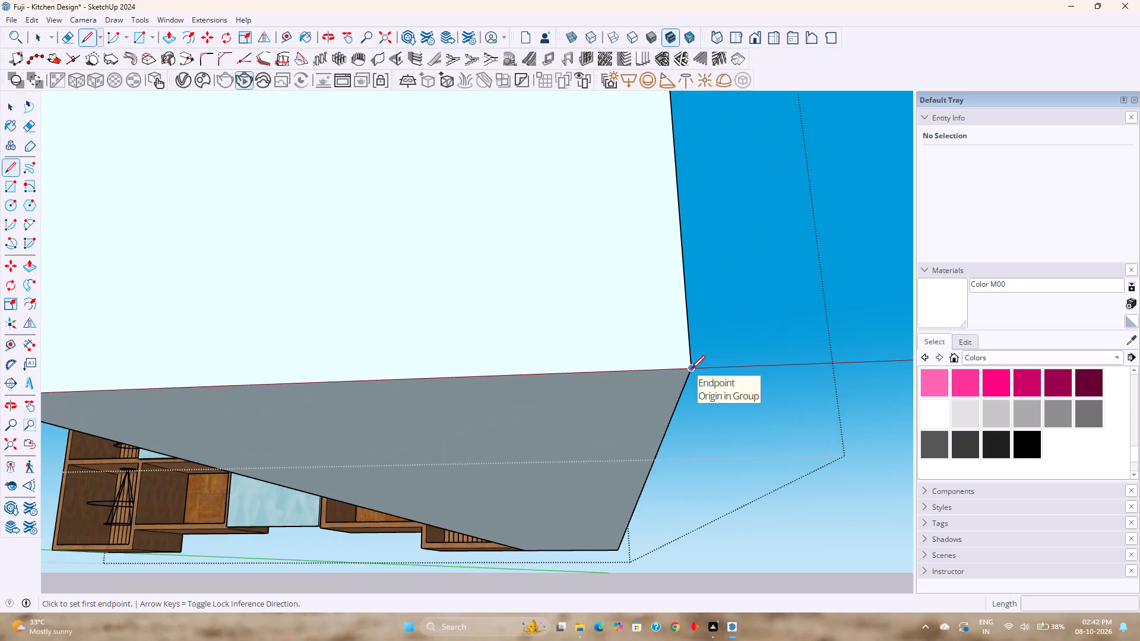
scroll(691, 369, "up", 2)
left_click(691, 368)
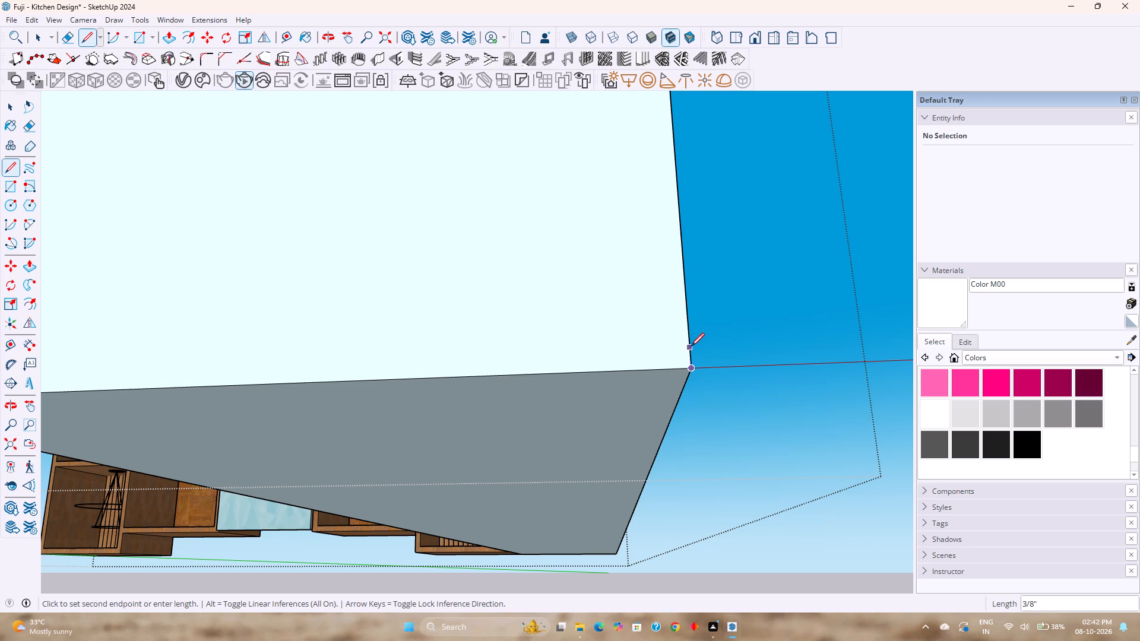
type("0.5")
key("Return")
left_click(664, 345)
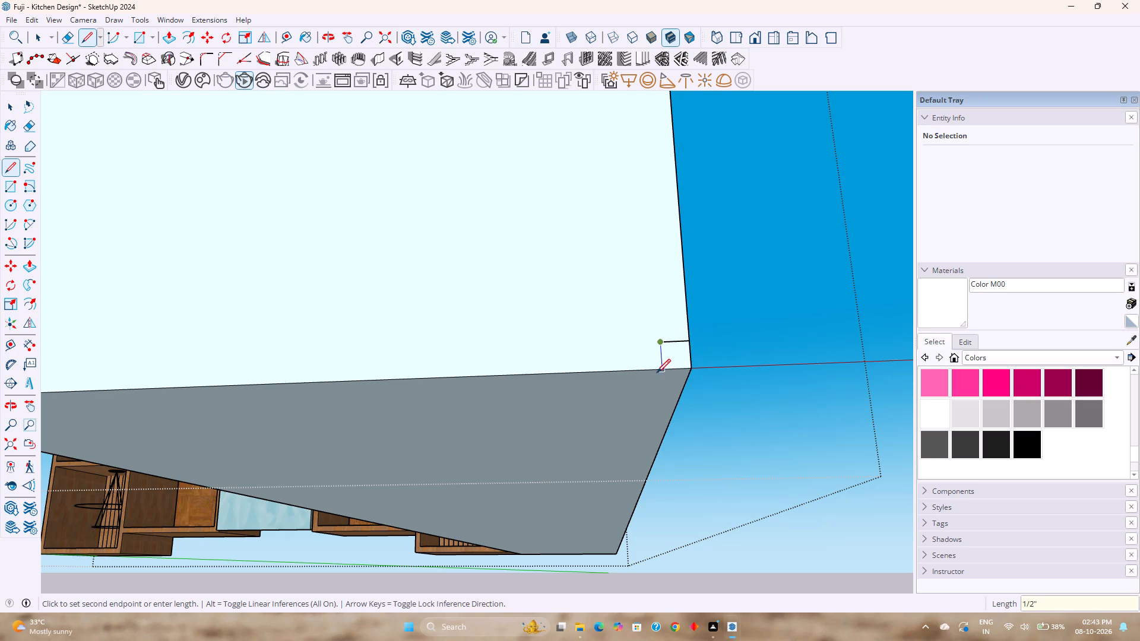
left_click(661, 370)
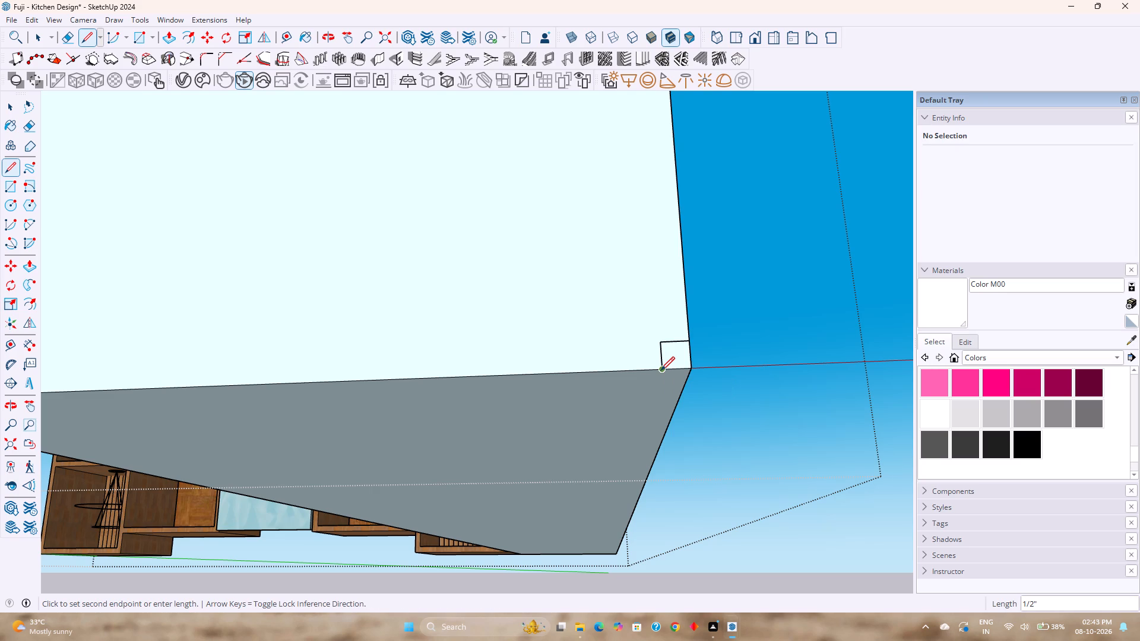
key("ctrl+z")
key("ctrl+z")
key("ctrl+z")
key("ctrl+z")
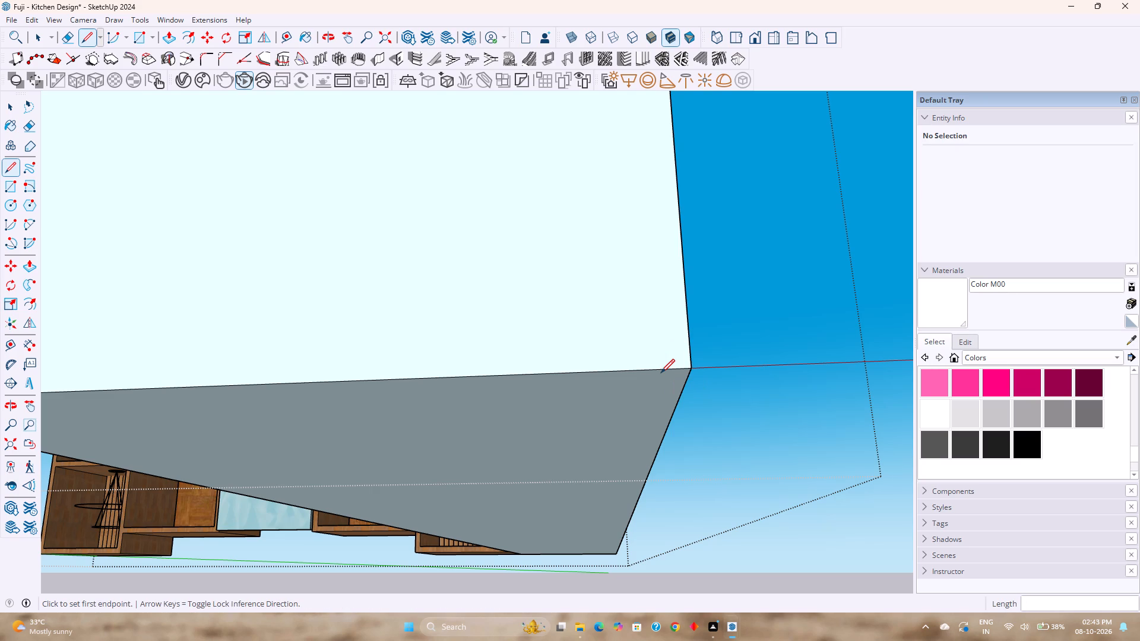
Open the sink-side cabinet's nested carcass group and draw a 1/2" by 1/2" square at its end face's lower rear corner.
key("space")
double_click(665, 363)
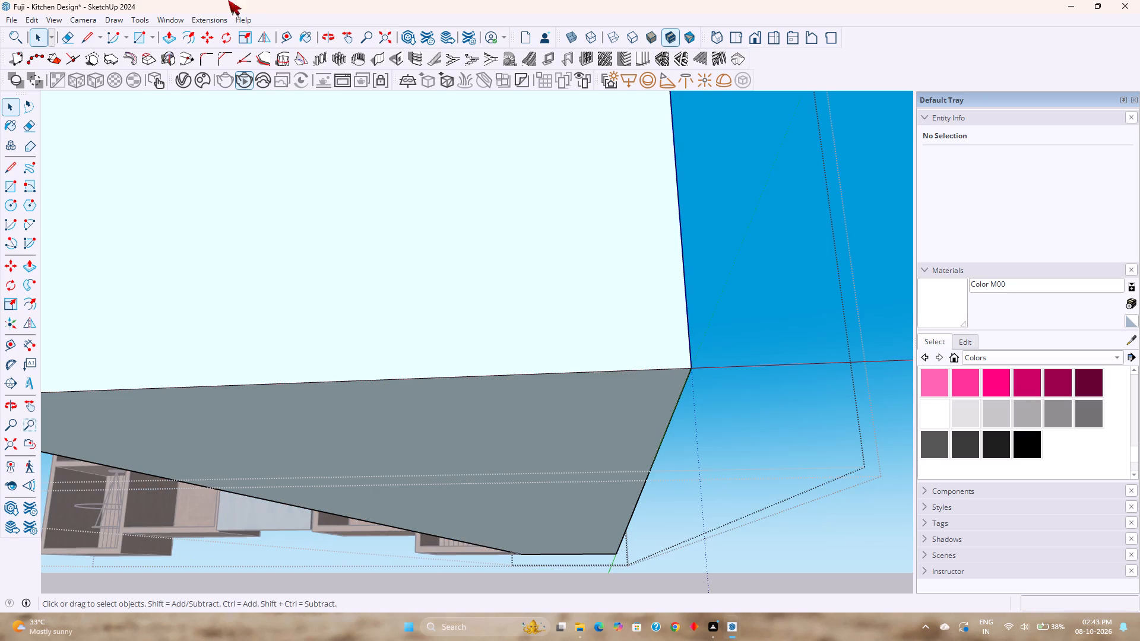
key("l")
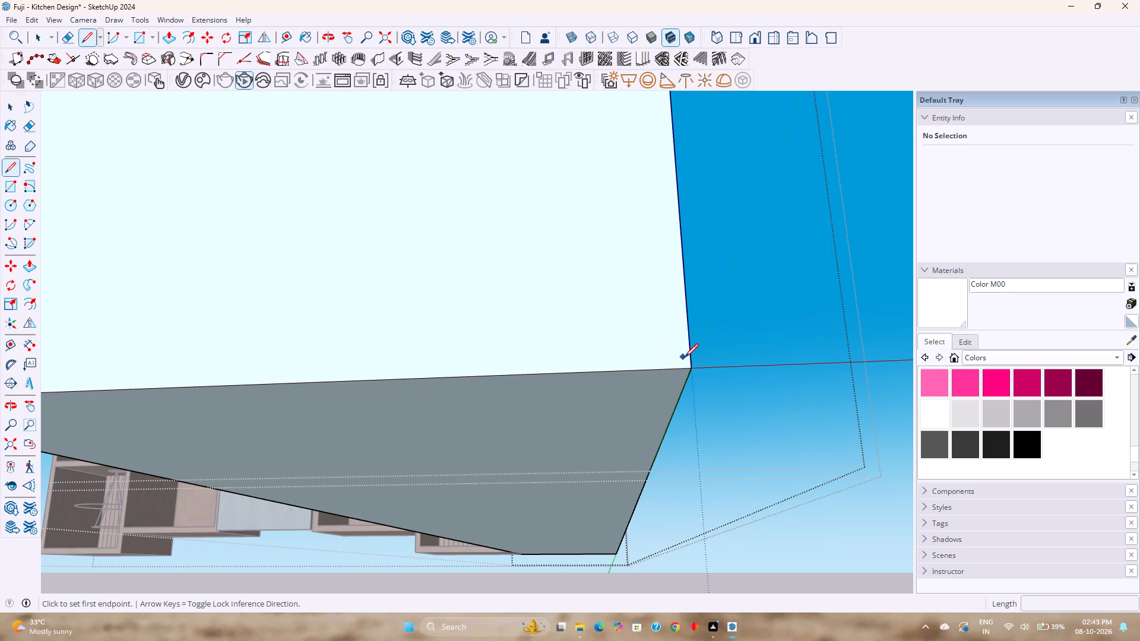
left_click(689, 363)
left_click(689, 341)
left_click(687, 342)
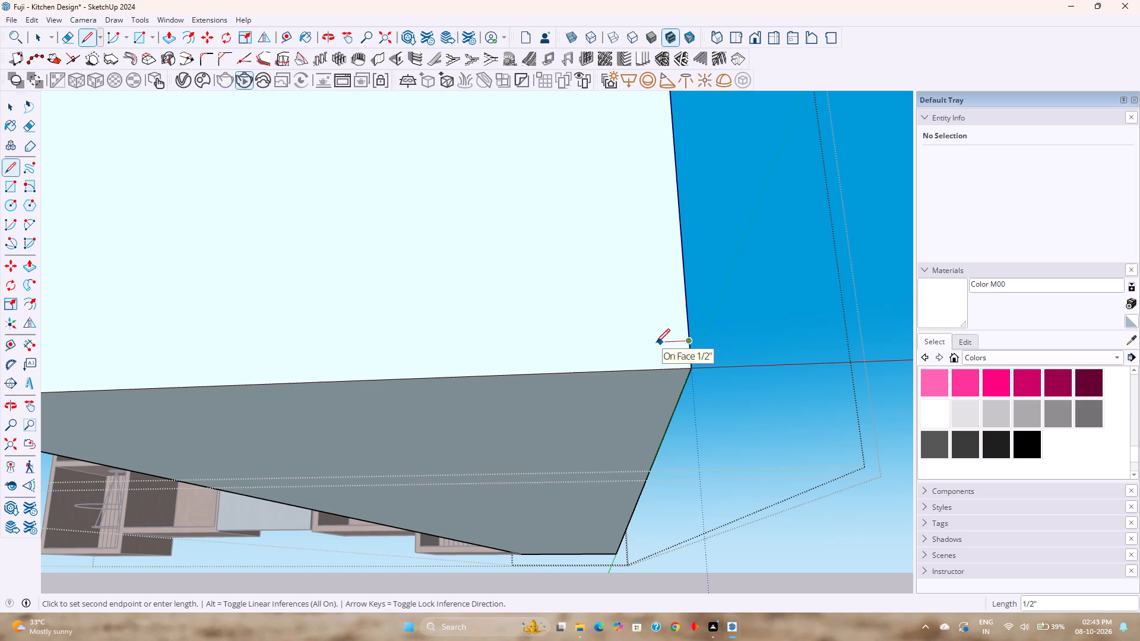
left_click(656, 342)
left_click(663, 369)
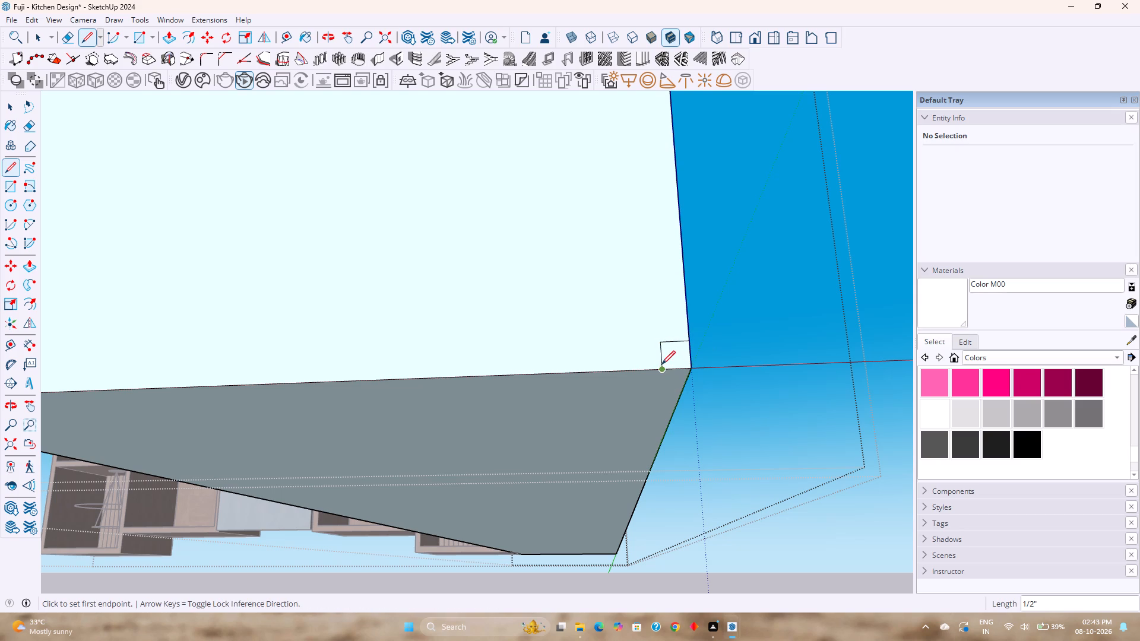
Push the 1/2" square 12' along the cabinet's lower rear edge to the far end, cutting a continuous recess.
key("p")
left_click(675, 358)
scroll(676, 414, "down", 2)
middle_click_drag(673, 410, 504, 400)
scroll(689, 424, "down", 3)
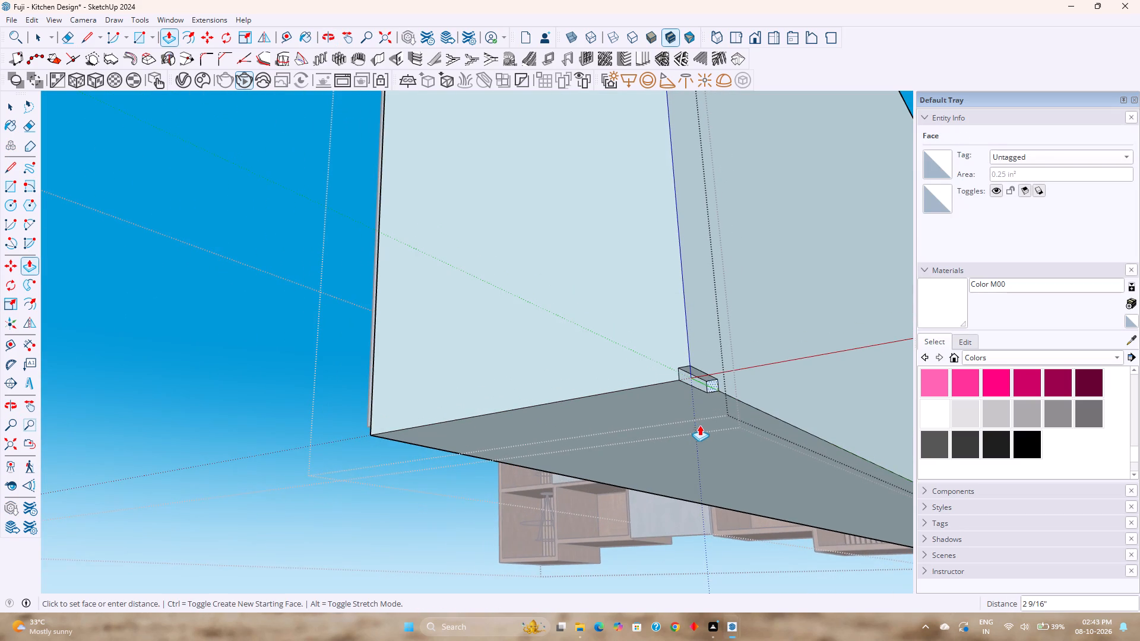
scroll(707, 418, "down", 1, "shift")
middle_click_drag(707, 418, 586, 379, "shift")
scroll(701, 416, "down", 2)
middle_click_drag(708, 414, 528, 384, "shift")
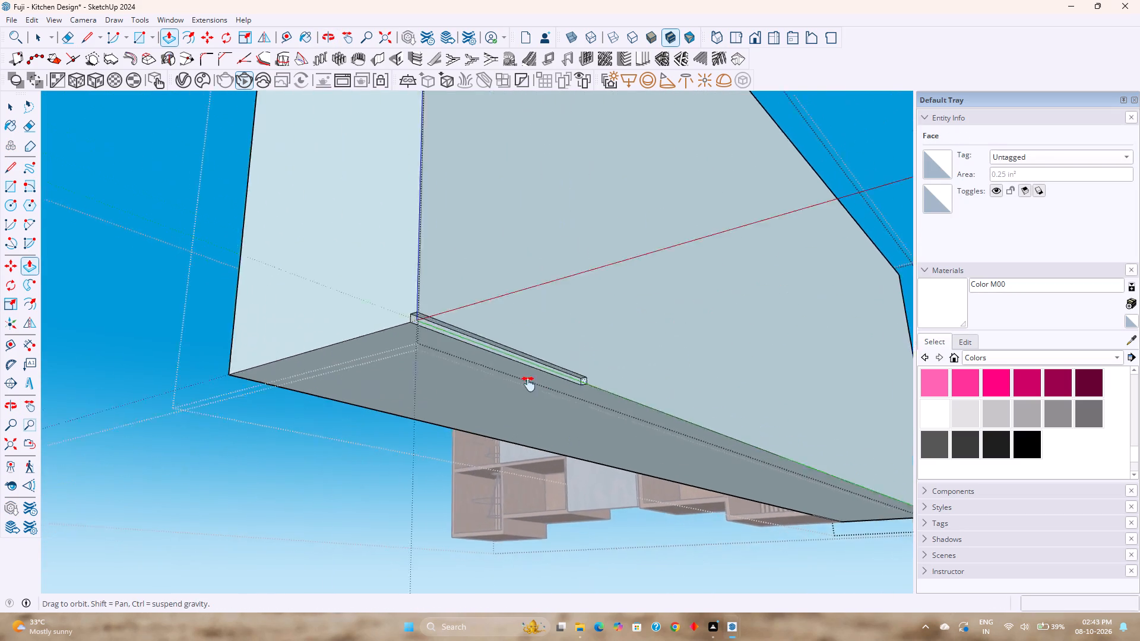
middle_click_drag(528, 384, 435, 373, "shift")
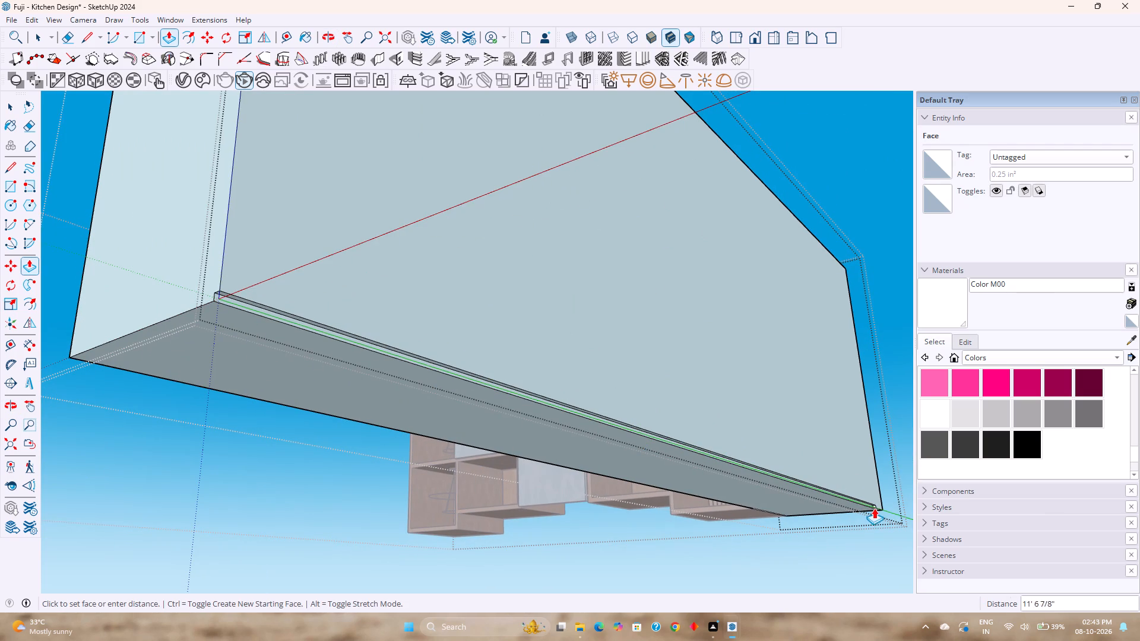
left_click(881, 511)
Examine the far end of the recess along the cabinet's lower rear edge.
scroll(866, 515, "up", 3)
middle_click_drag(866, 515, 846, 503)
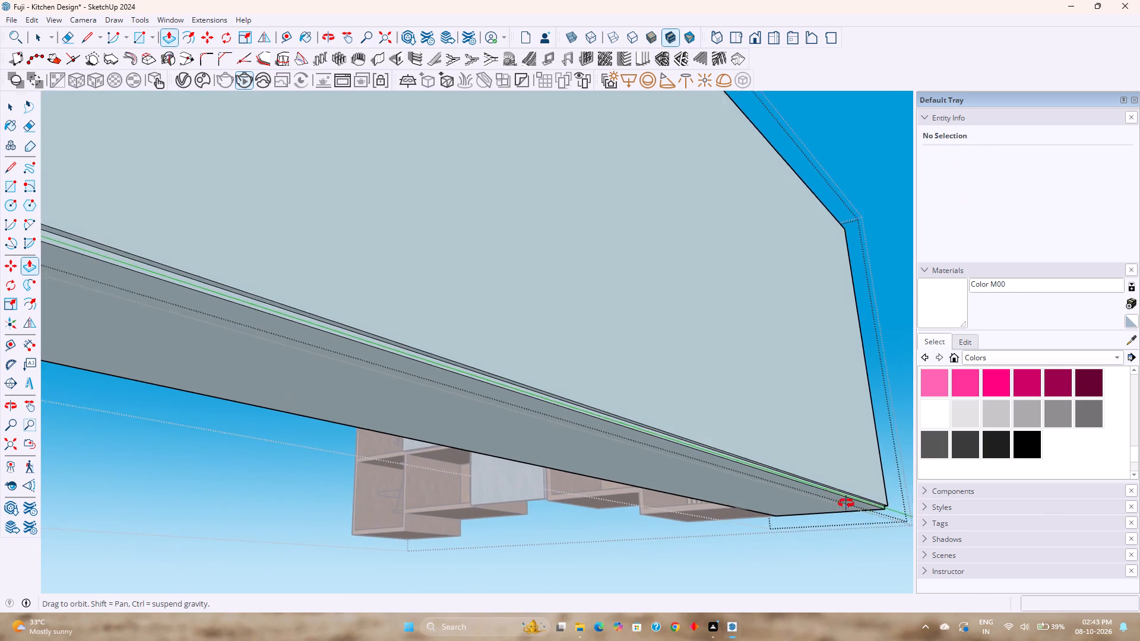
middle_click_drag(846, 503, 685, 439)
scroll(685, 439, "down", 5)
middle_click_drag(725, 435, 99, 394, "shift")
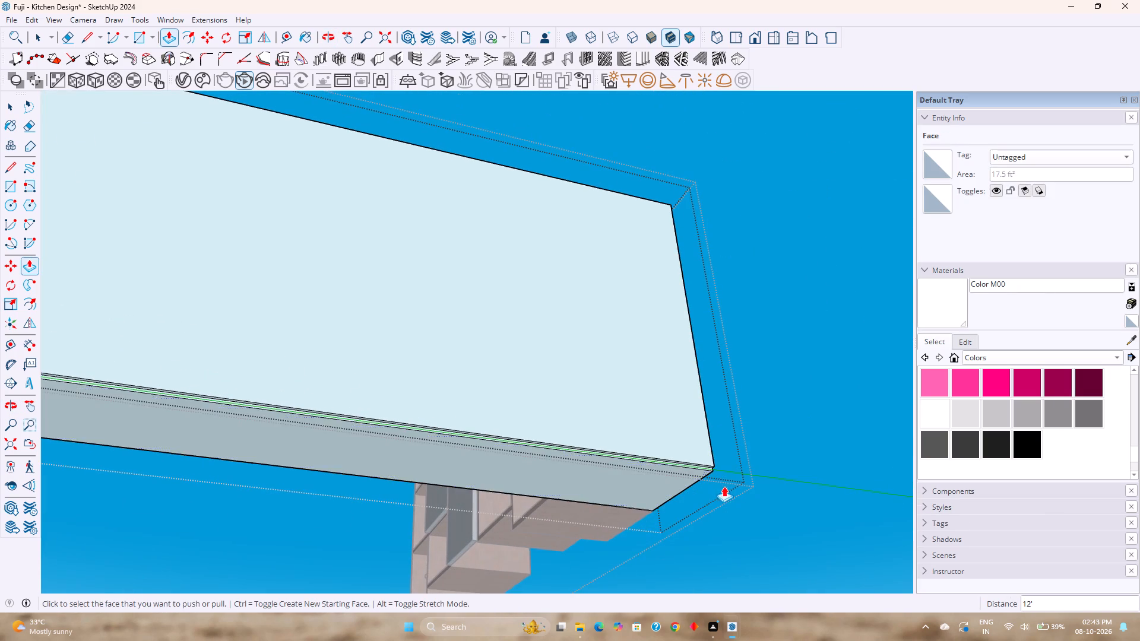
scroll(718, 484, "up", 14)
middle_click_drag(701, 468, 497, 446)
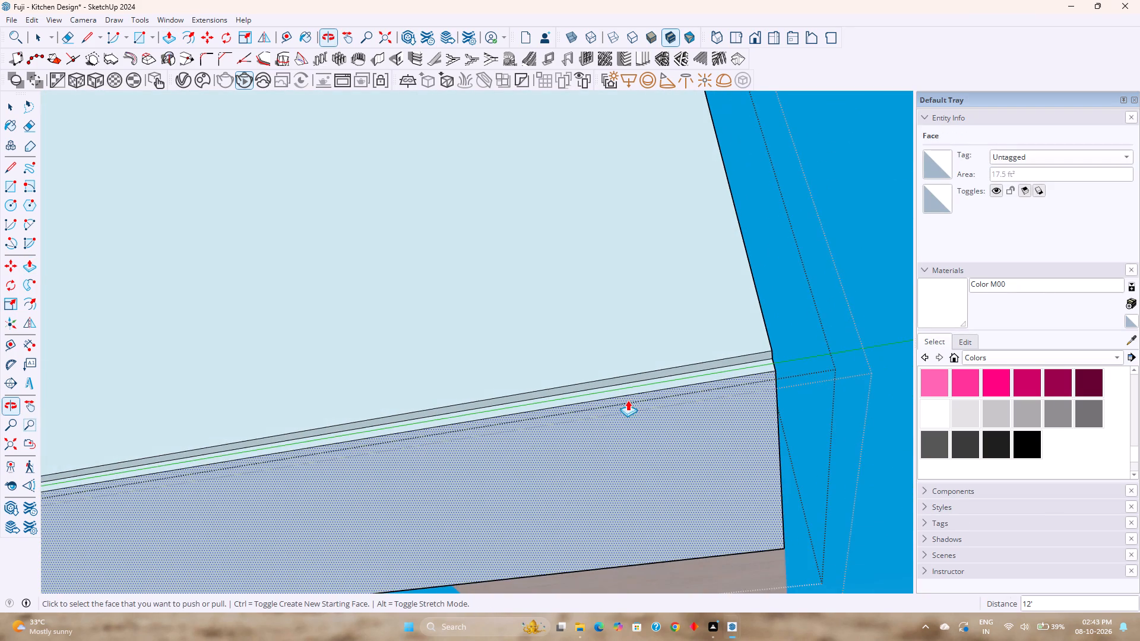
scroll(771, 373, "up", 5)
middle_click_drag(774, 373, 777, 495)
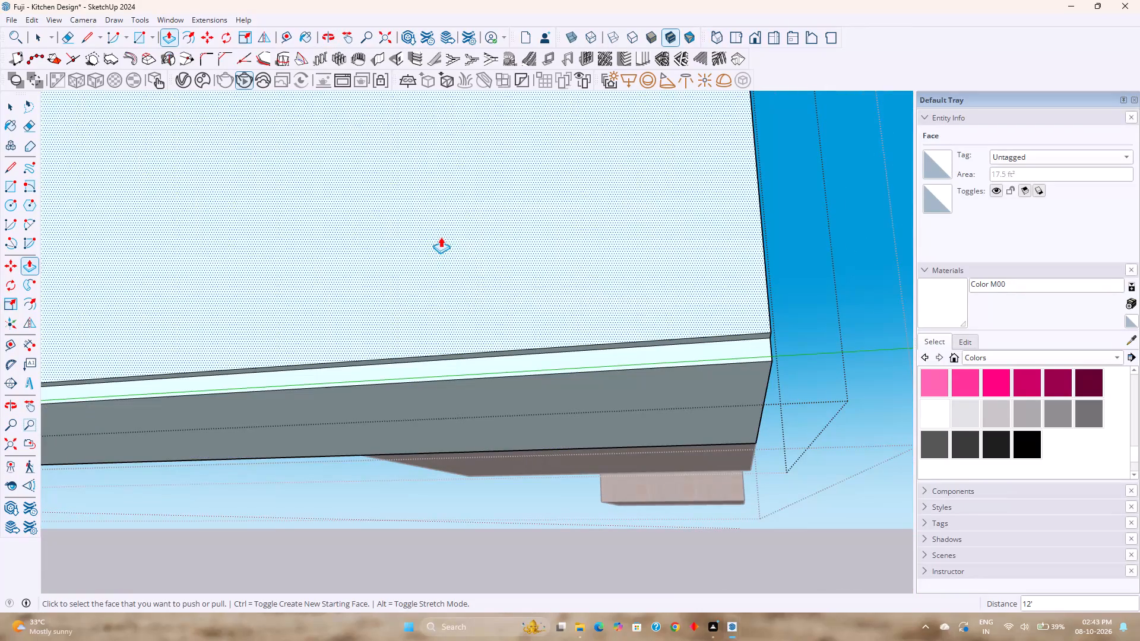
Copy the 1/2" vertical edge at the recess's far end inward by 1/2" along the recess's rear face.
key("space")
scroll(753, 346, "up", 5)
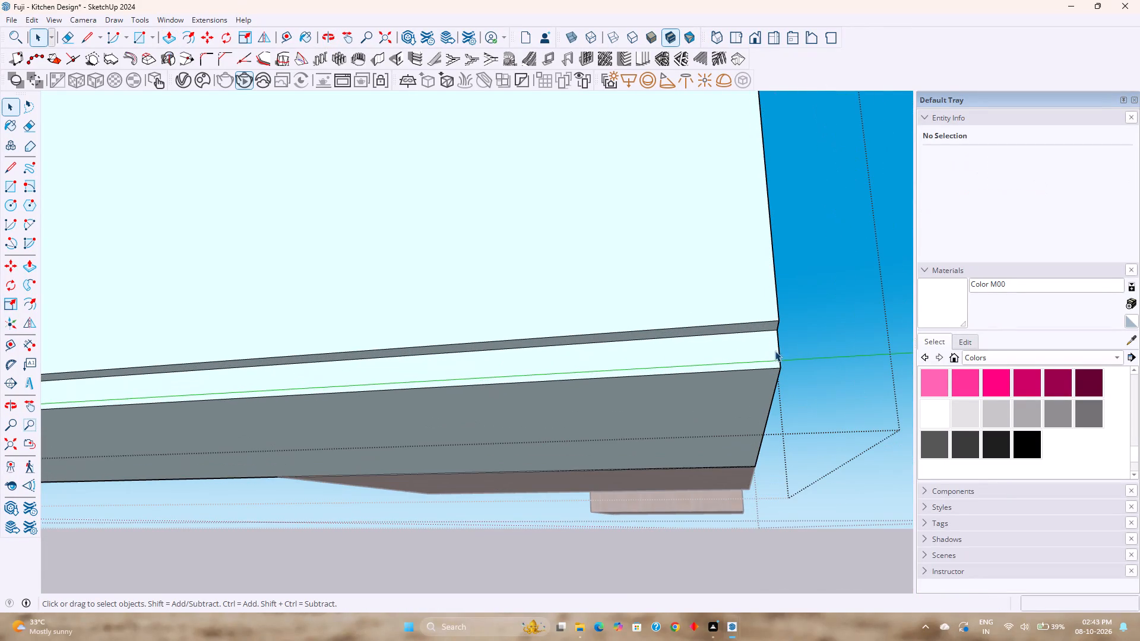
left_click(778, 348)
key("m")
left_click(778, 349)
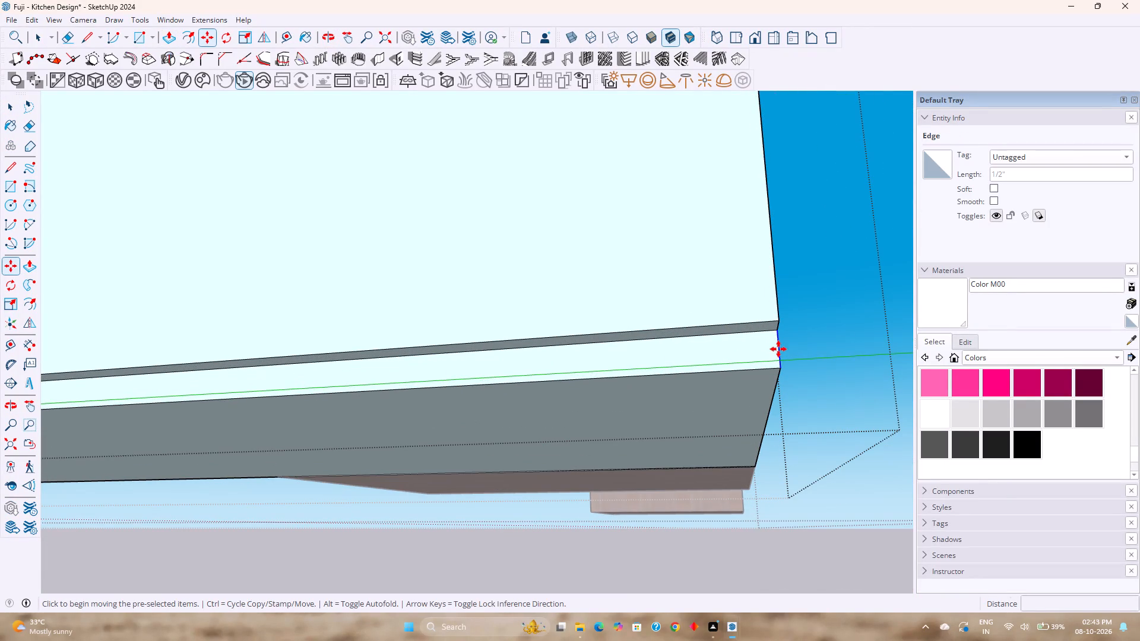
left_click(738, 348)
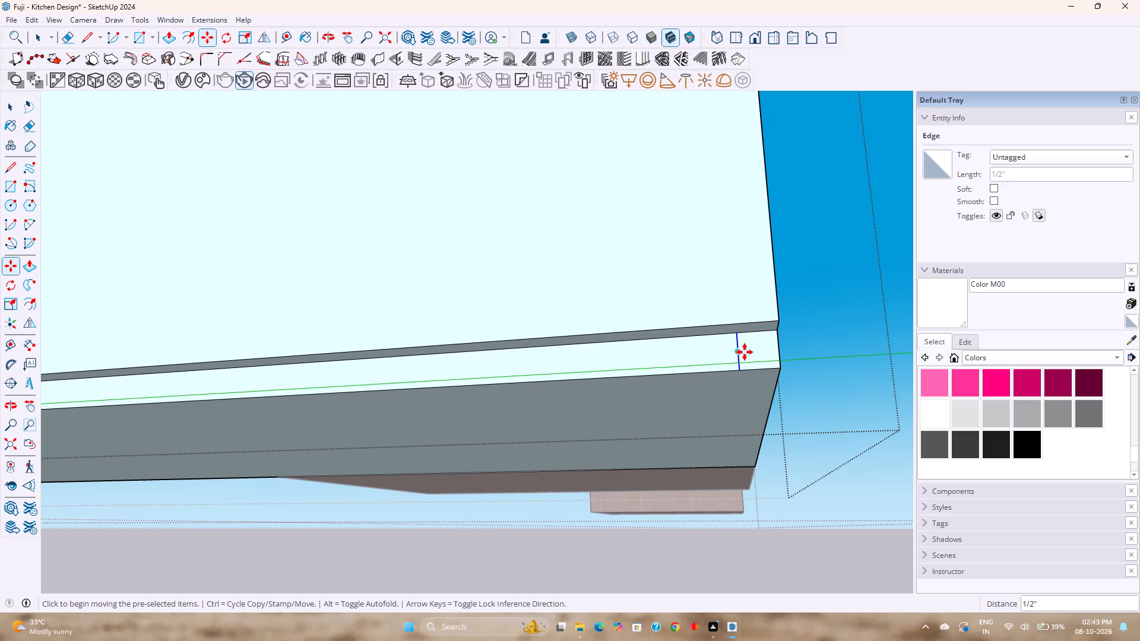
Push the new 1/2" square face 1' 5 1/2" along the cabinet's far side, turning the recess around the corner.
key("p")
left_click(763, 355)
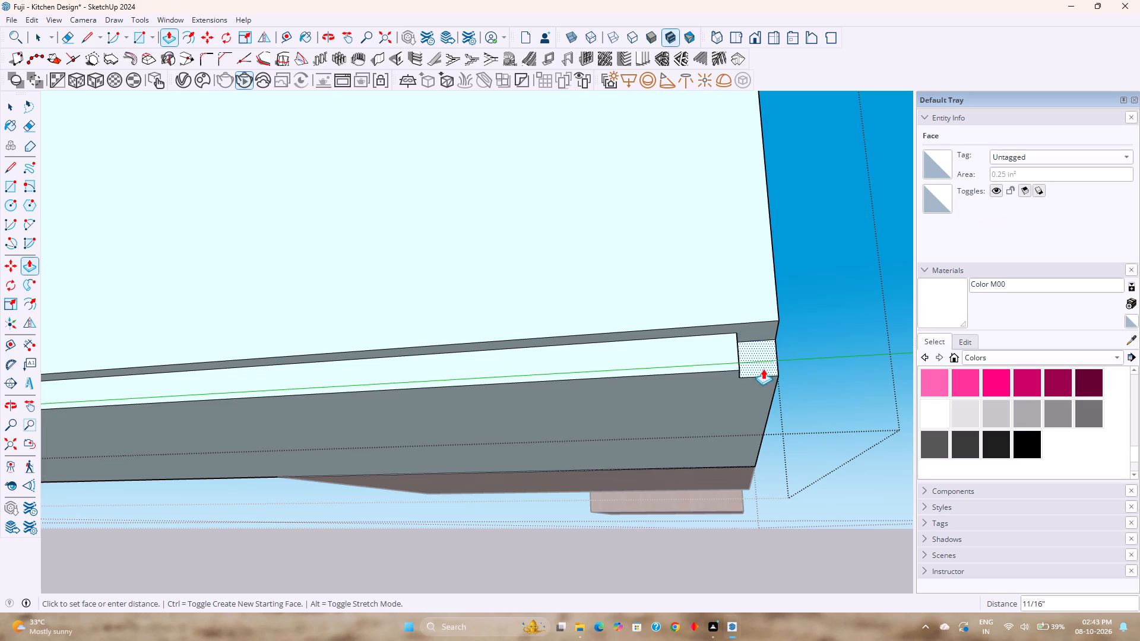
middle_click_drag(761, 385, 569, 369)
scroll(569, 369, "down", 9)
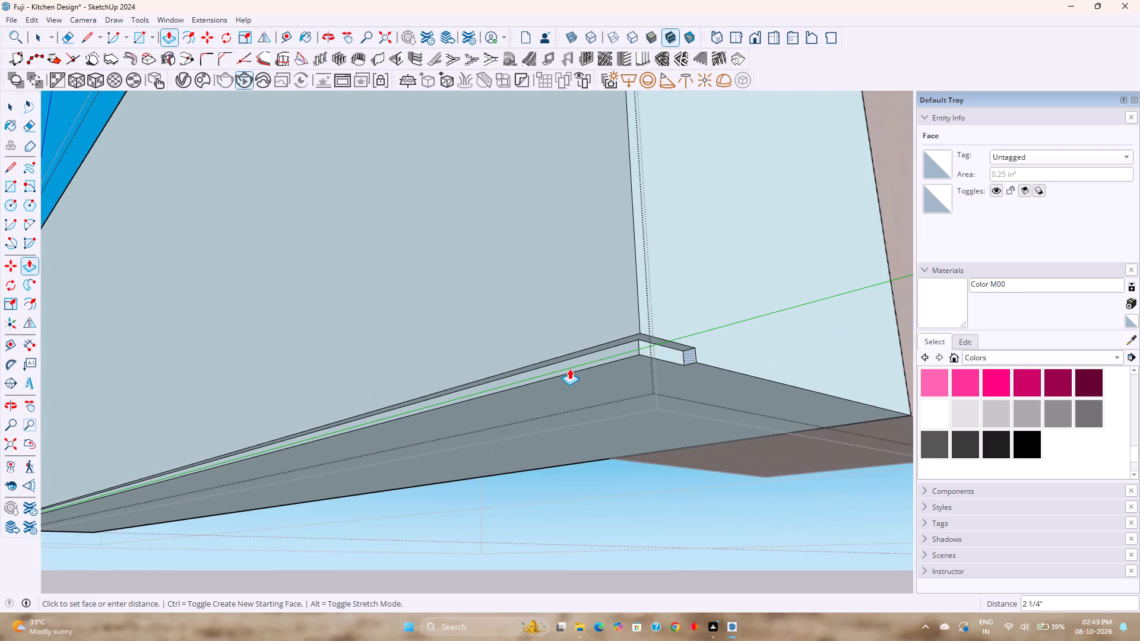
scroll(569, 369, "down", 5)
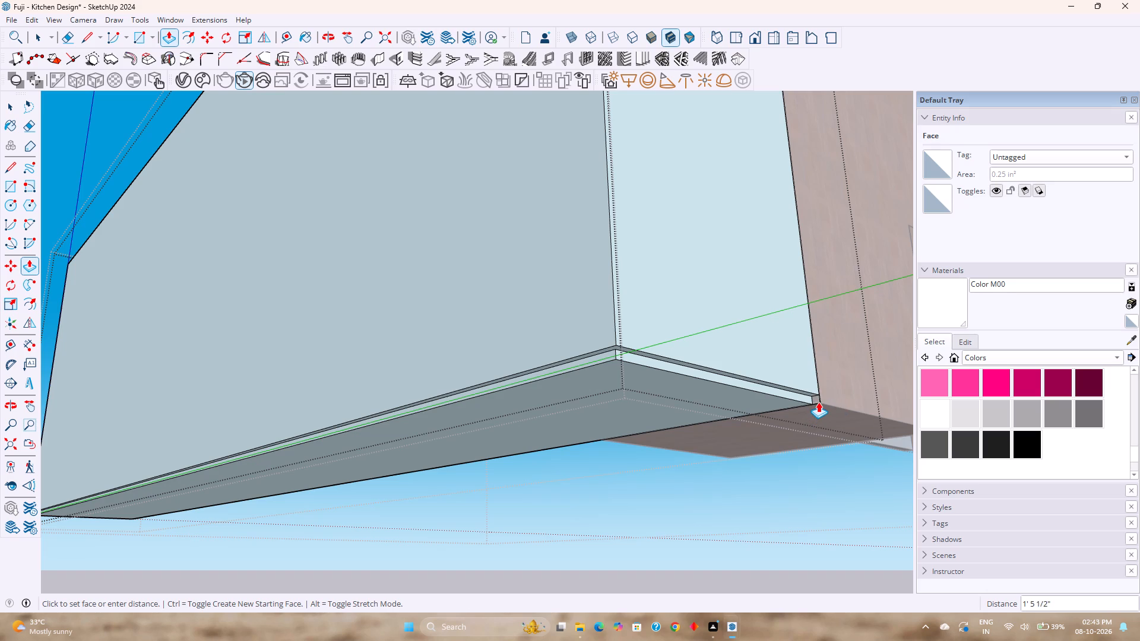
left_click(818, 402)
key("space")
Examine the recess around the cabinet, ending close up on its open starting end at the lower rear corner.
scroll(728, 412, "down", 8)
middle_click_drag(727, 413, 670, 405)
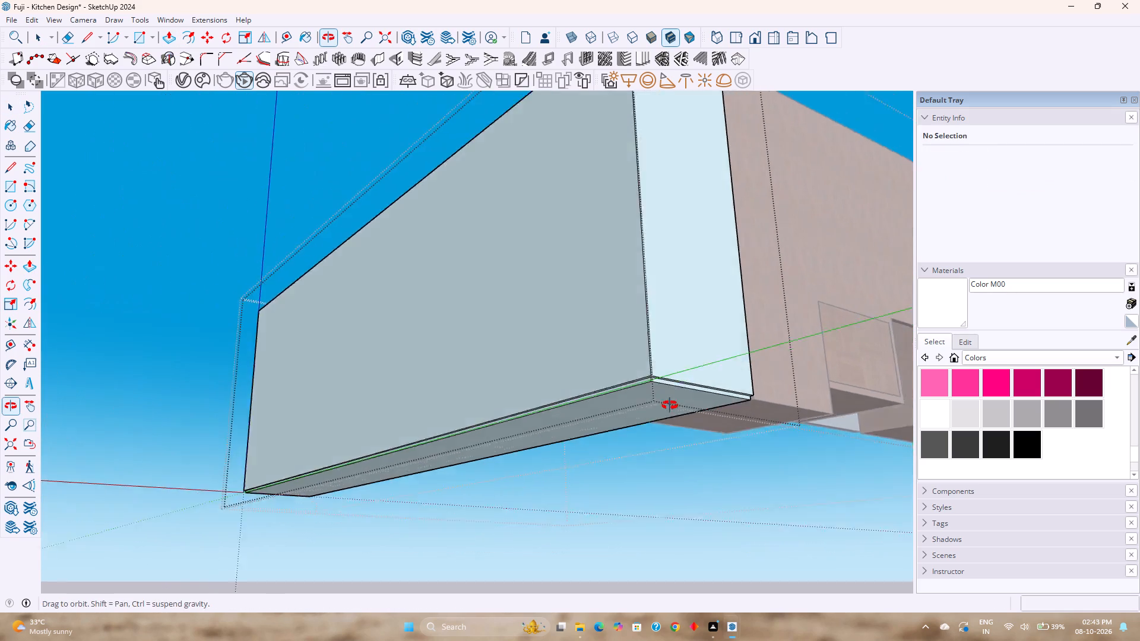
middle_click_drag(670, 405, 592, 407)
scroll(592, 405, "down", 5)
middle_click_drag(592, 410, 820, 468)
scroll(567, 454, "up", 1)
middle_click_drag(567, 454, 566, 449)
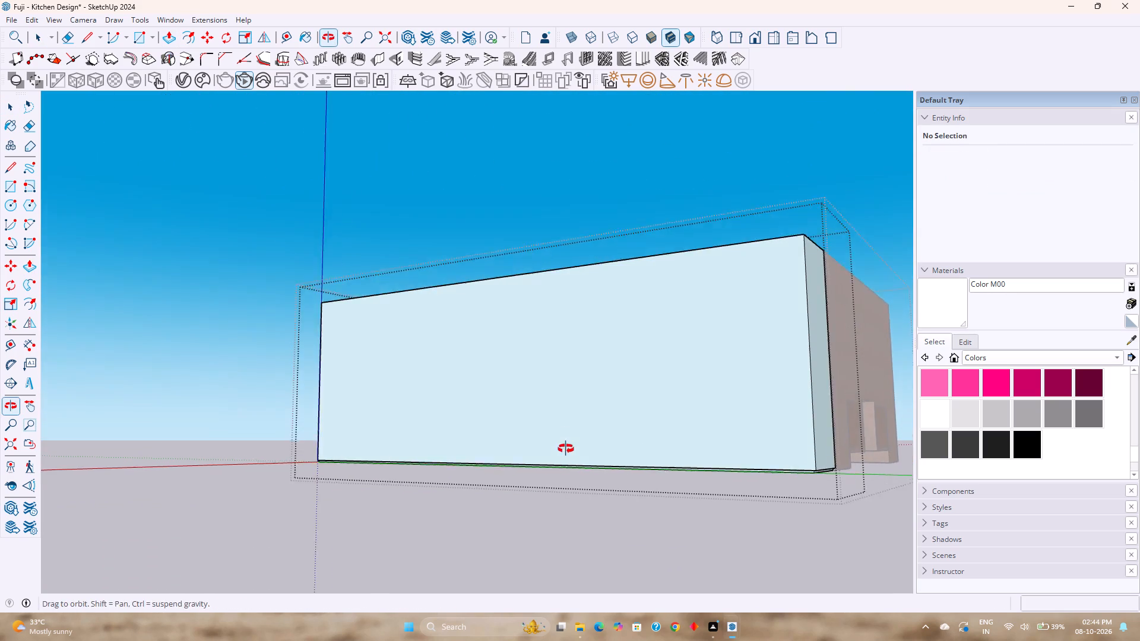
middle_click_drag(566, 449, 586, 351)
scroll(651, 361, "up", 5)
middle_click_drag(503, 386, 845, 414)
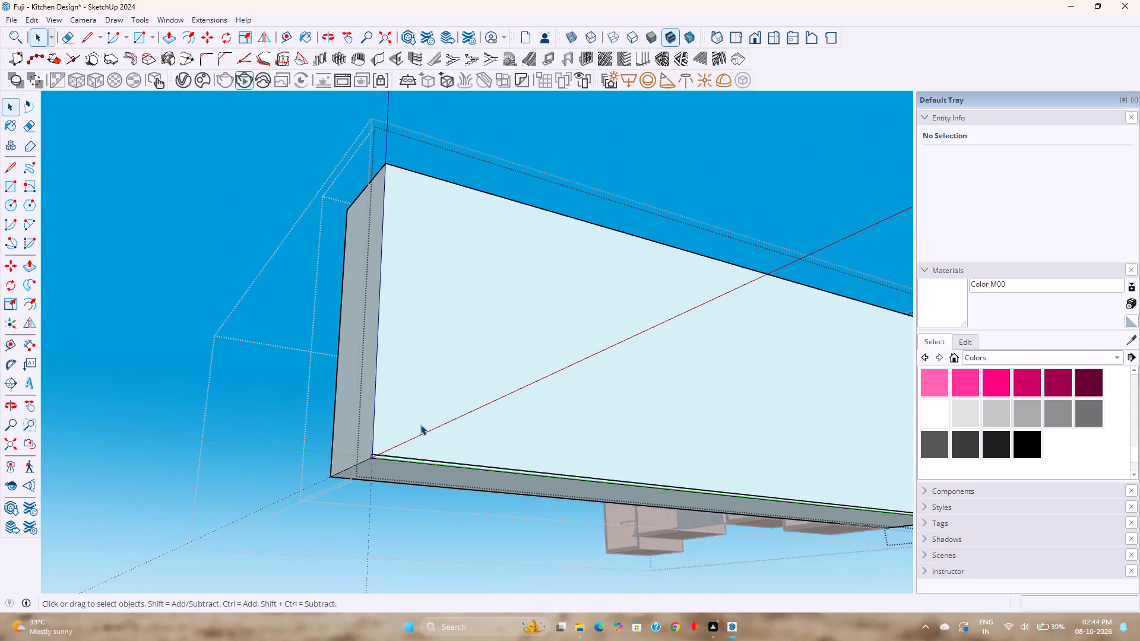
scroll(420, 424, "up", 5)
middle_click_drag(419, 430, 693, 439)
scroll(255, 464, "up", 7)
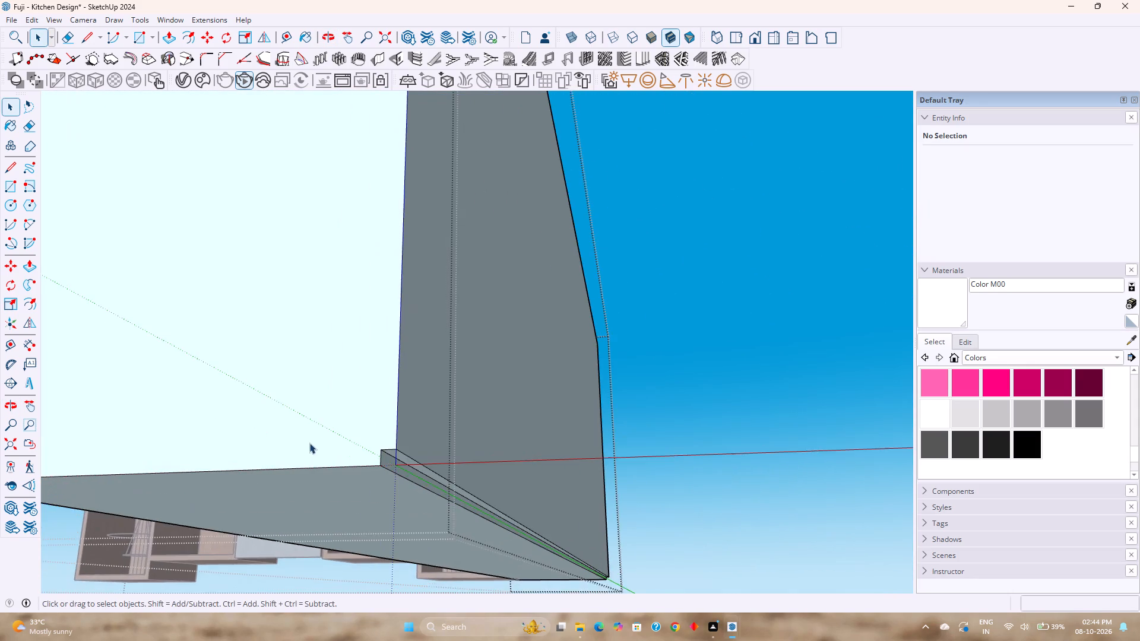
scroll(309, 443, "up", 16)
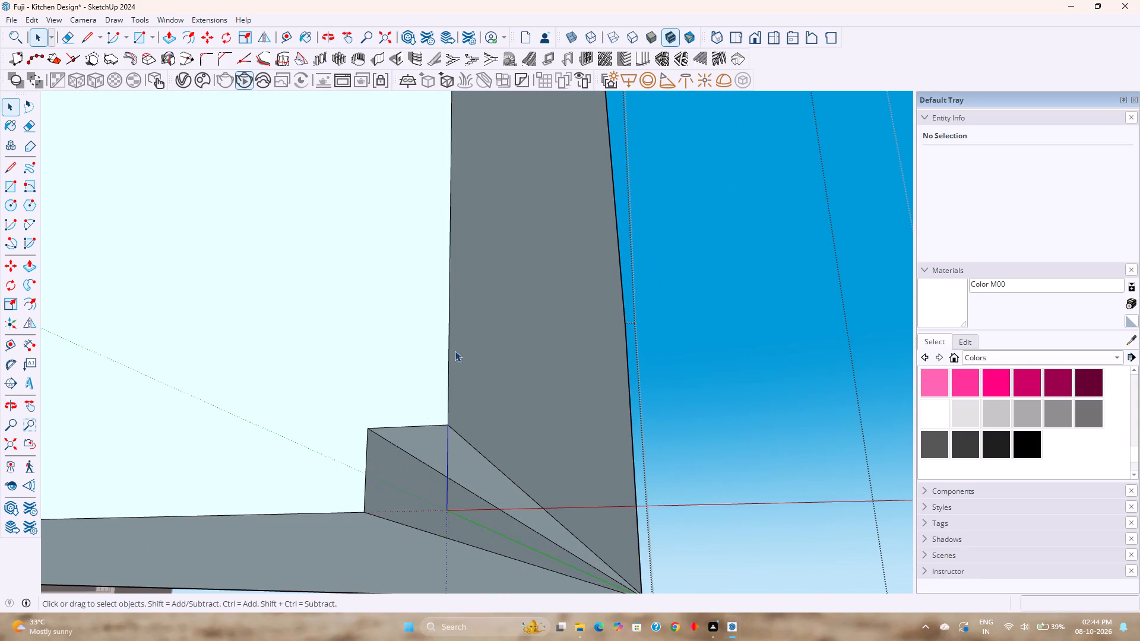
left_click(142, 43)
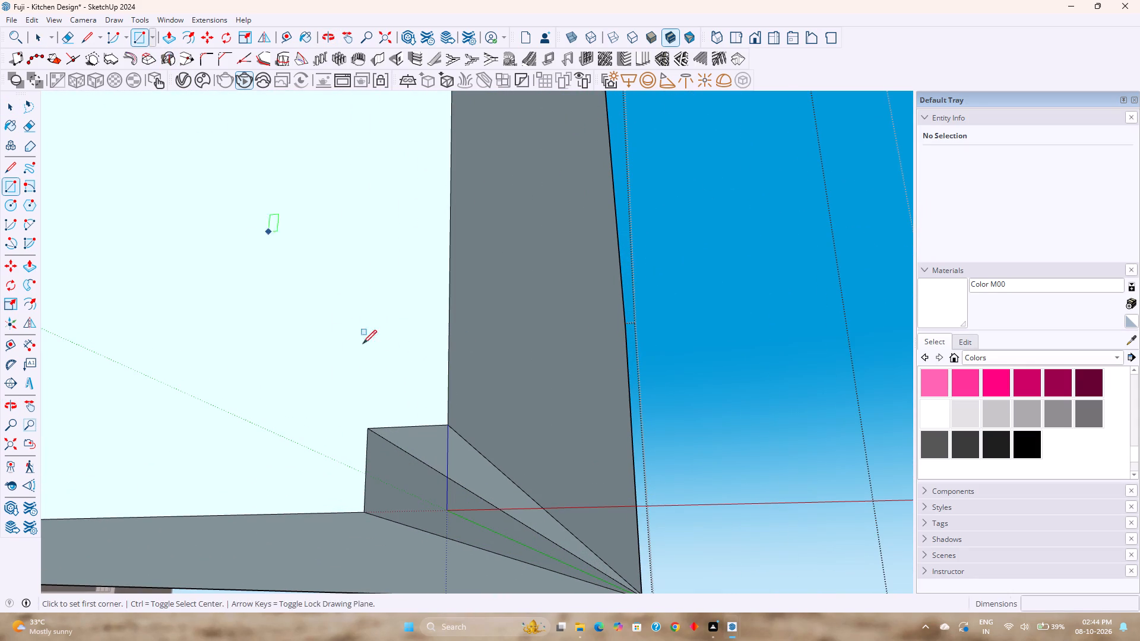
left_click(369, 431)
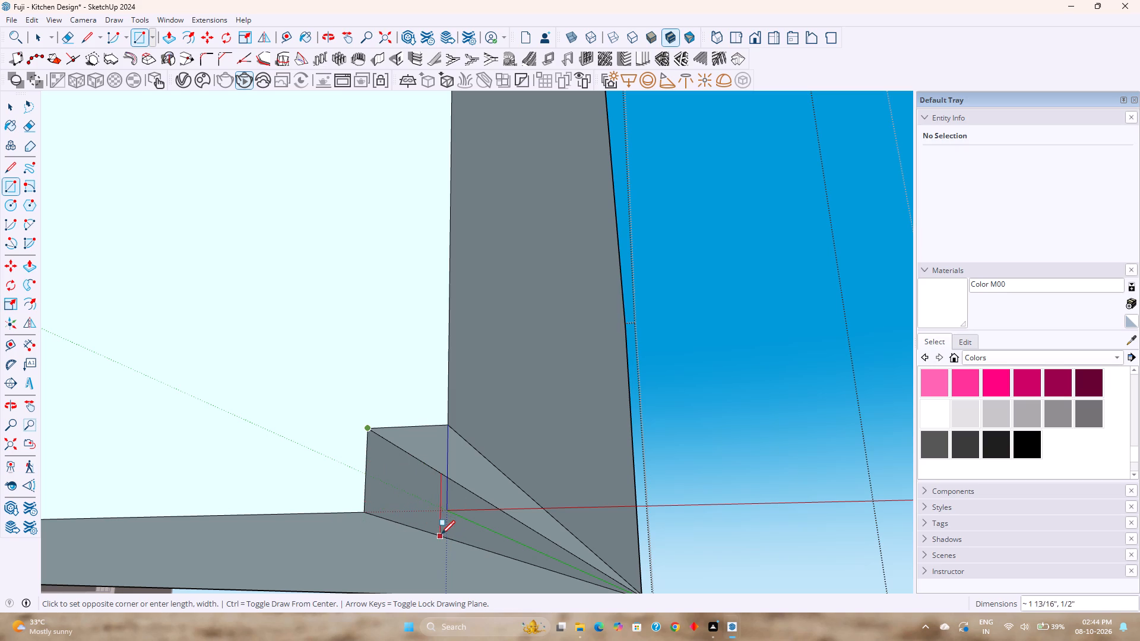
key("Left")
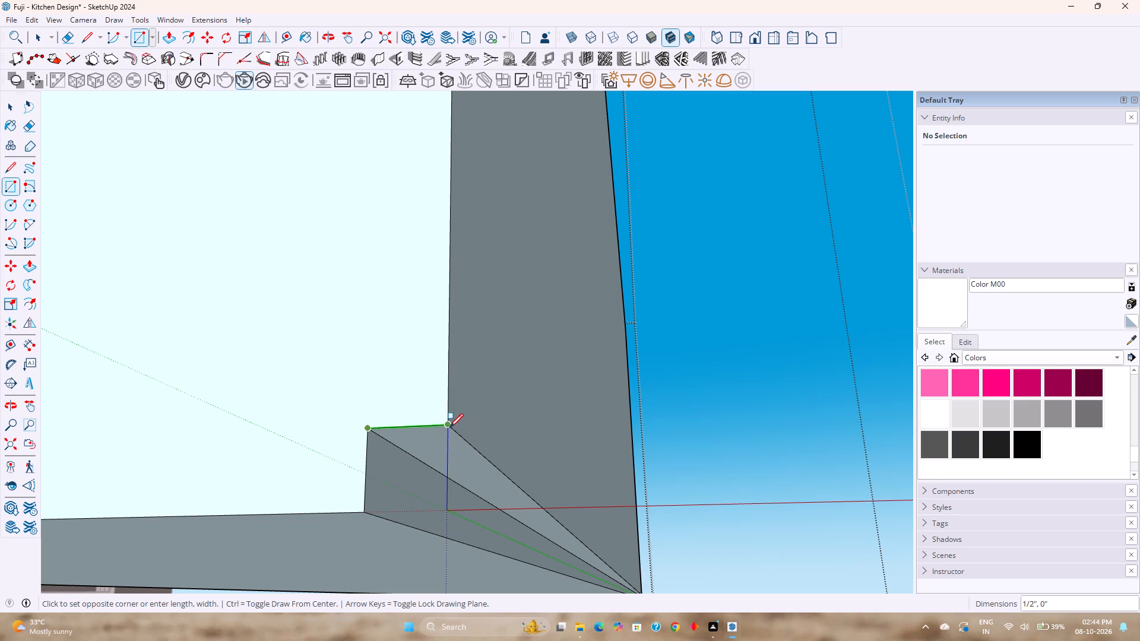
Close the recess's open starting end with two 1/2" lines and make the square face a separate group.
left_click(93, 34)
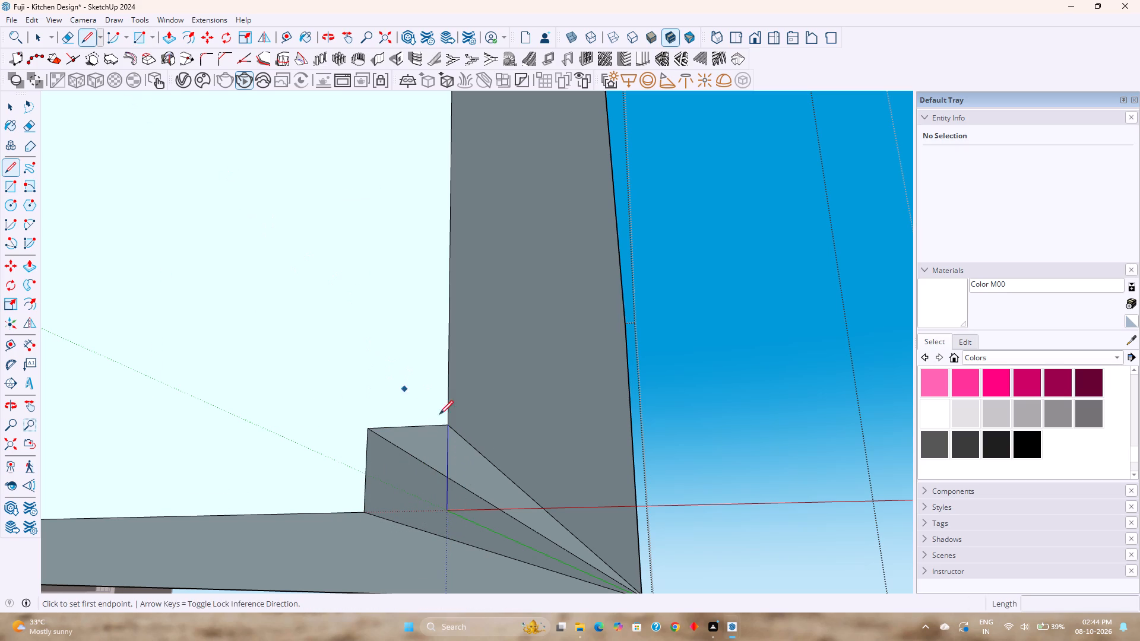
left_click(446, 426)
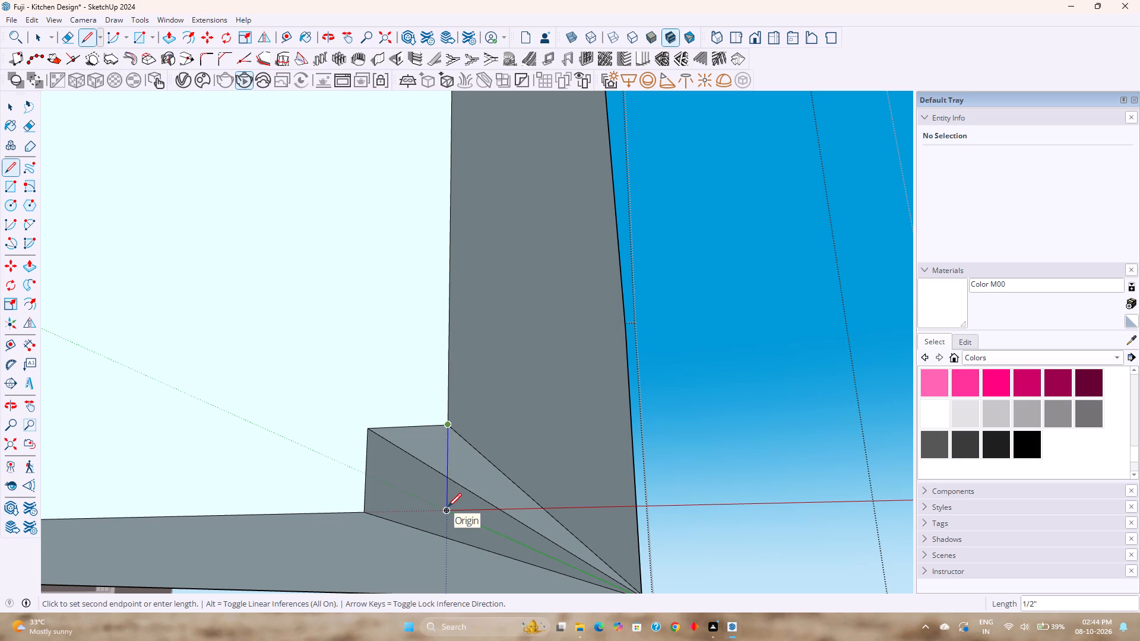
left_click(448, 507)
left_click(369, 506)
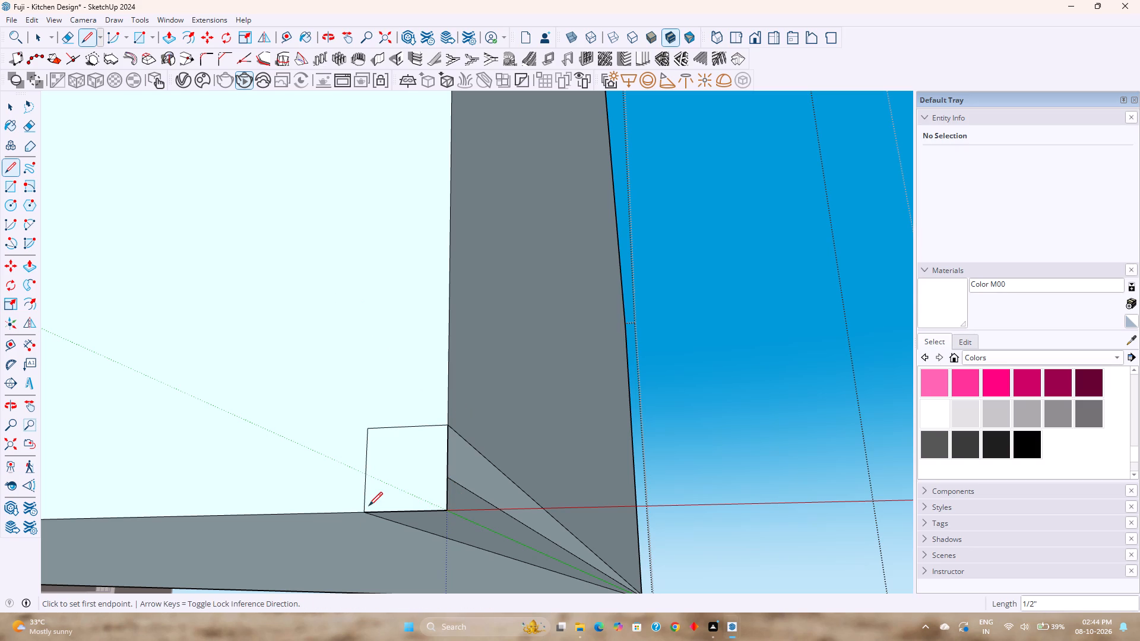
key("space")
double_click(399, 463)
right_click(399, 463)
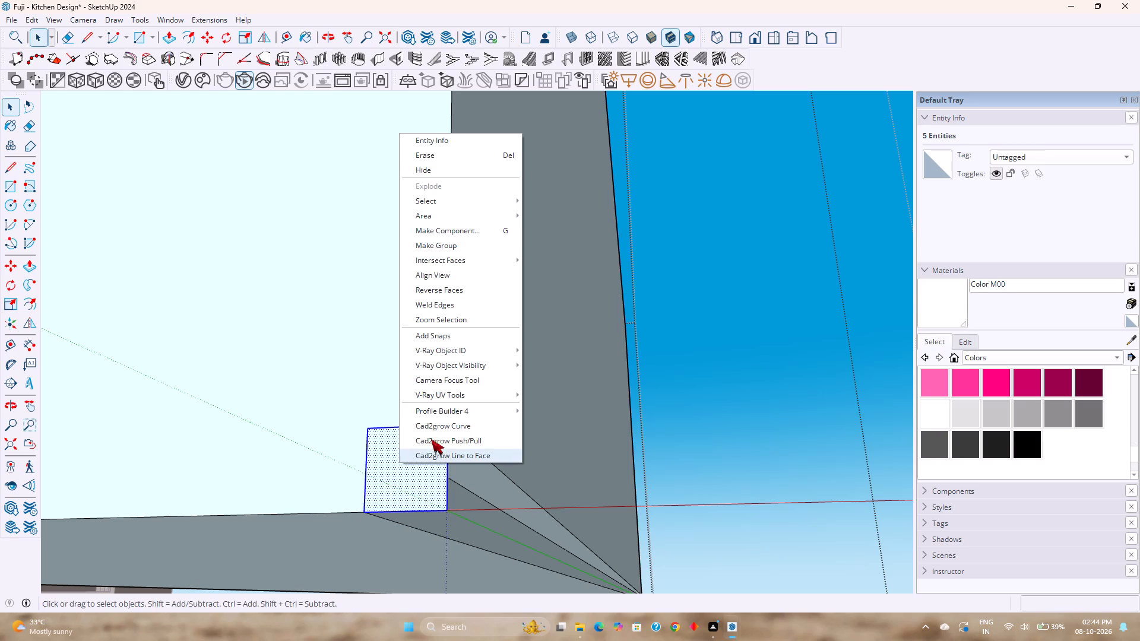
left_click(444, 239)
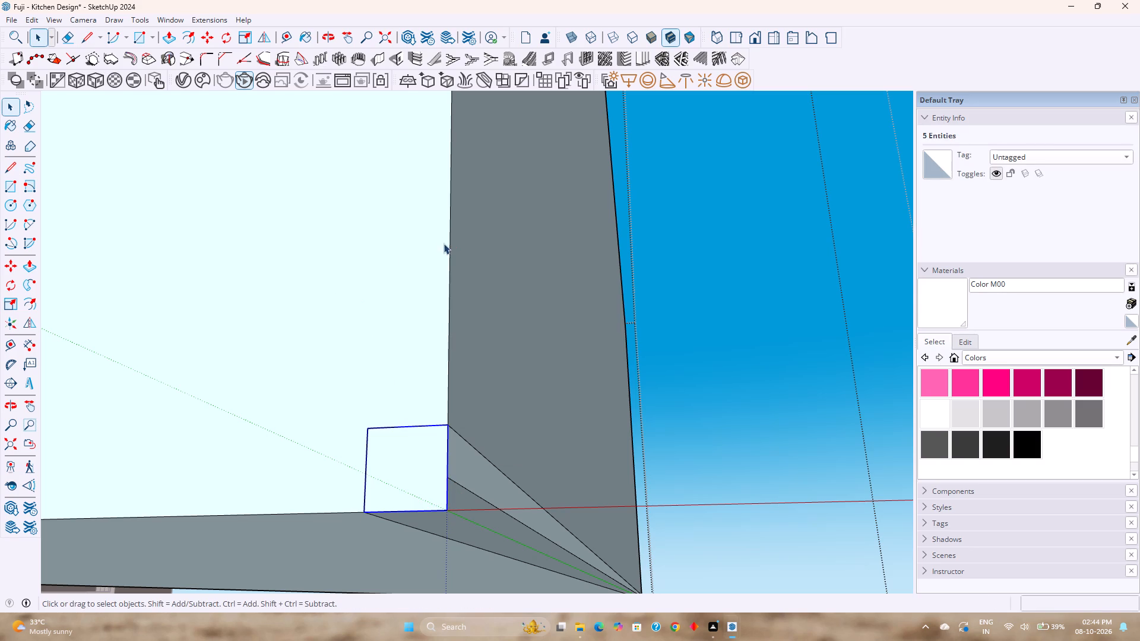
Open the square's group and extrude its face 11' 11 1/2" along the rear recess as a strip.
double_click(431, 447)
key("p")
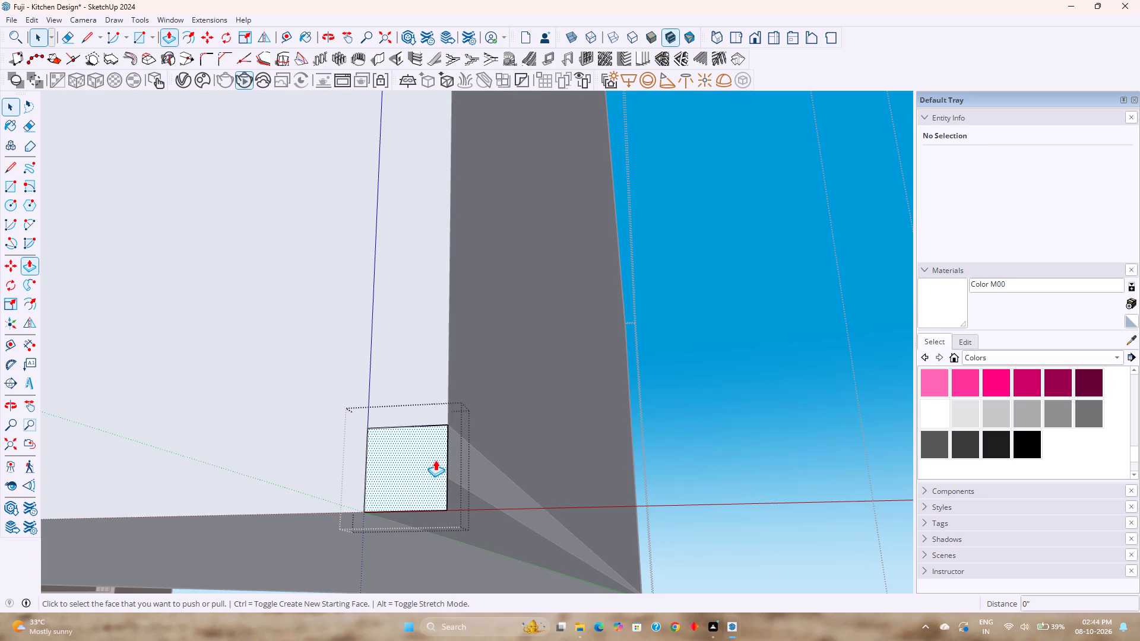
left_click(430, 463)
scroll(499, 495, "down", 2)
middle_click_drag(499, 495, 365, 440)
scroll(365, 439, "down", 4)
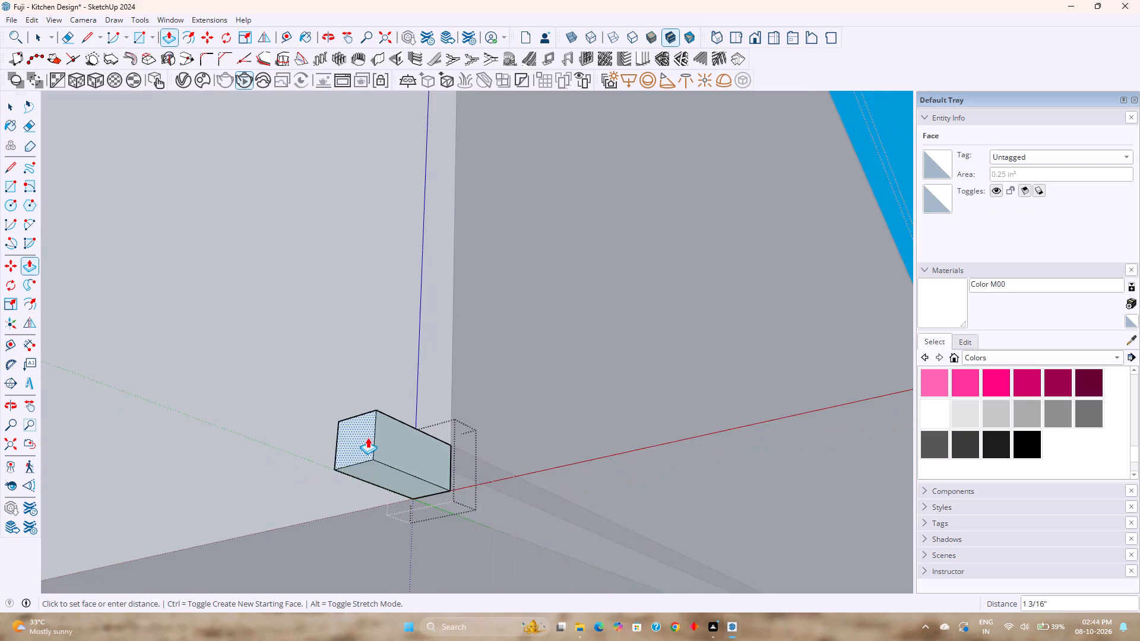
scroll(368, 437, "down", 19)
scroll(457, 459, "down", 3)
middle_click_drag(459, 459, 86, 398, "shift")
scroll(443, 470, "down", 1)
middle_click_drag(443, 470, 145, 339, "shift")
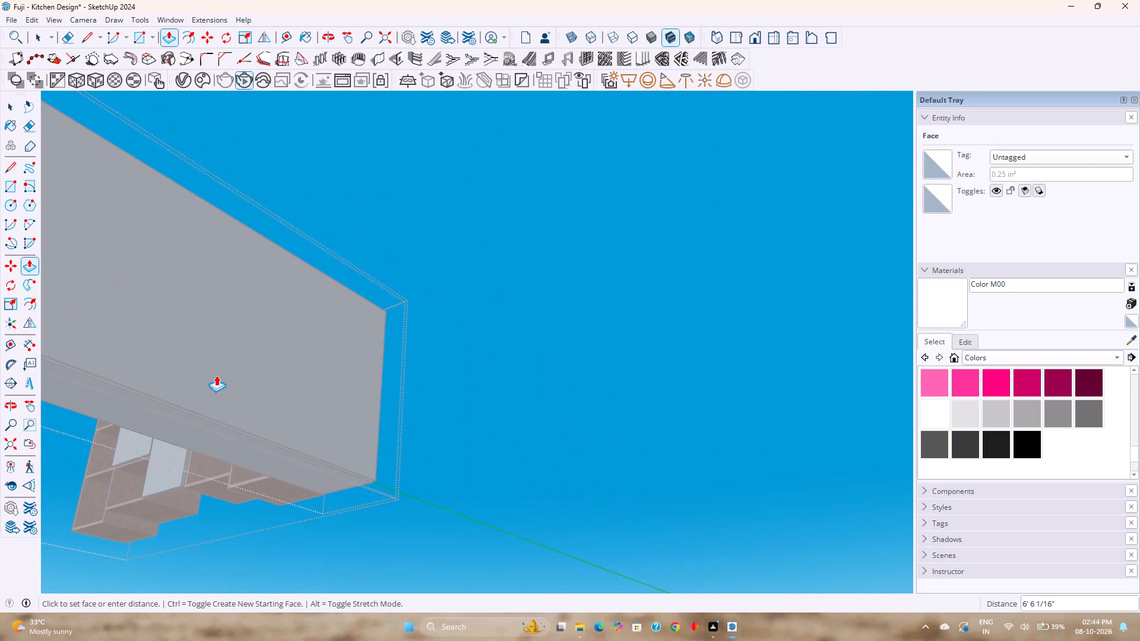
scroll(374, 479, "up", 9)
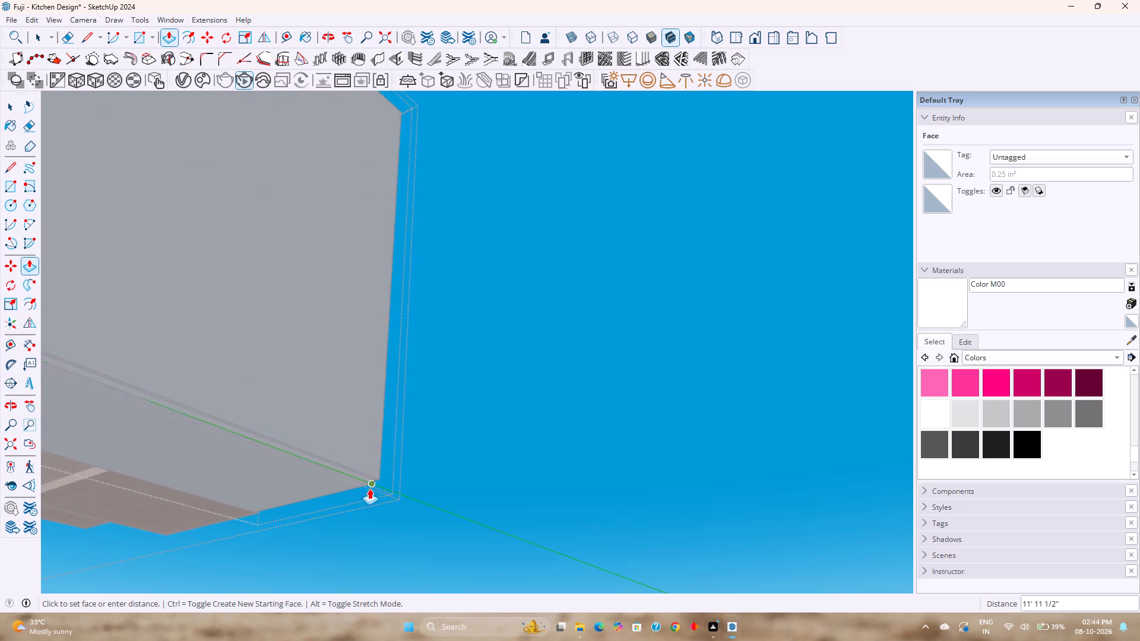
scroll(368, 489, "up", 5)
left_click(369, 485)
Extend the strip's far end face by another 1/2" to reach the cabinet's outer rear corner.
scroll(370, 481, "up", 5)
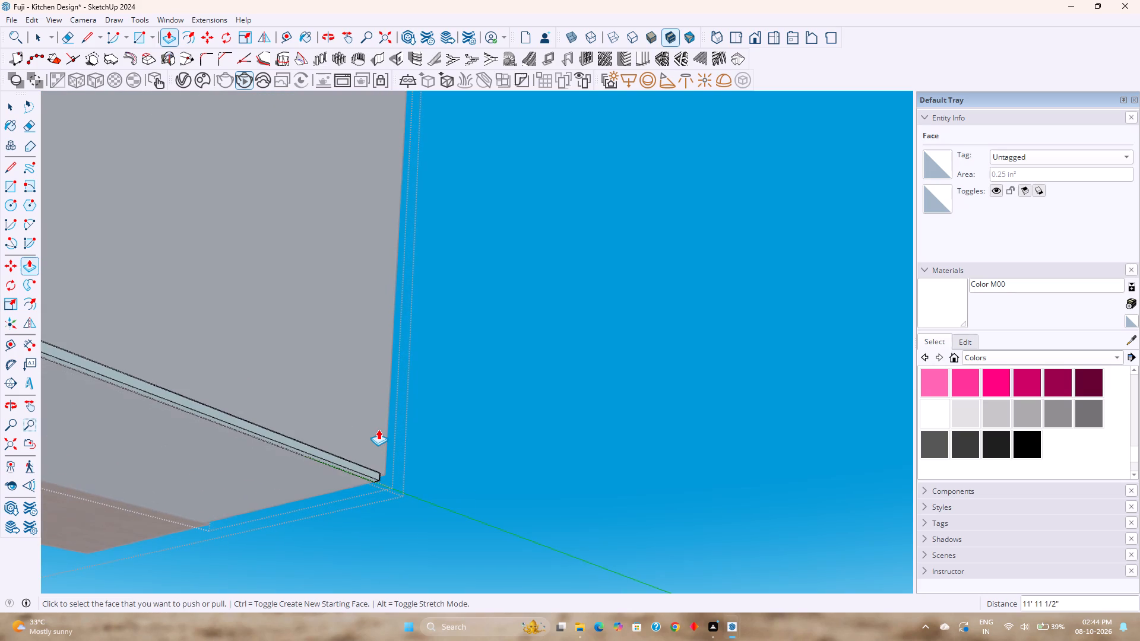
scroll(378, 429, "down", 4)
scroll(400, 457, "up", 1)
middle_click_drag(400, 458, 145, 442)
scroll(360, 482, "up", 3)
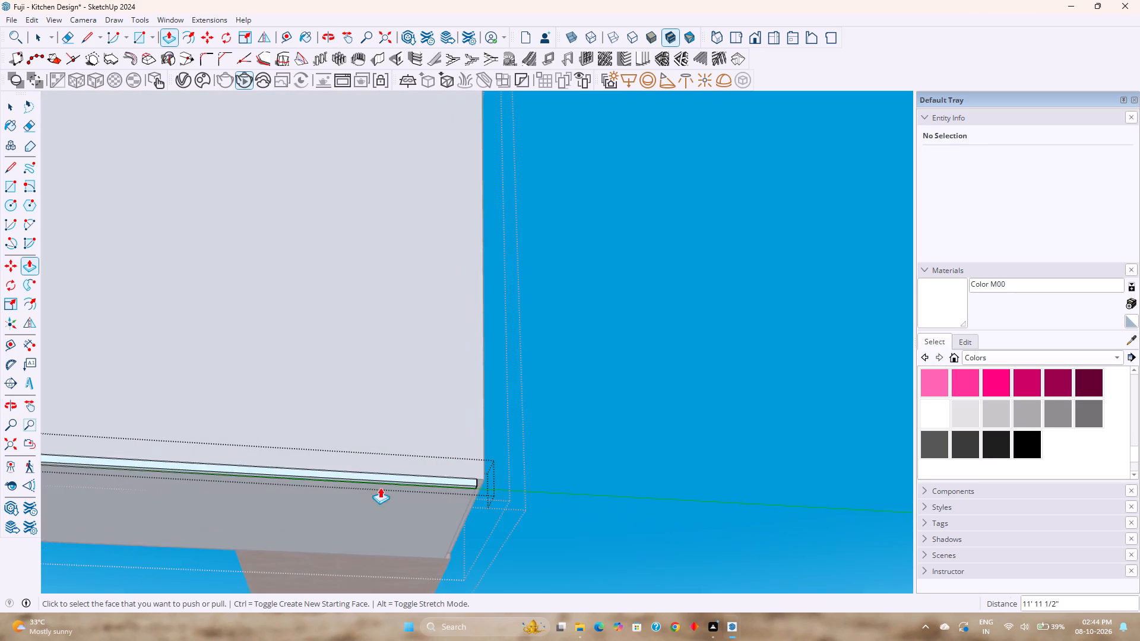
scroll(465, 485, "up", 8)
middle_click_drag(473, 487, 167, 476)
scroll(508, 475, "up", 2)
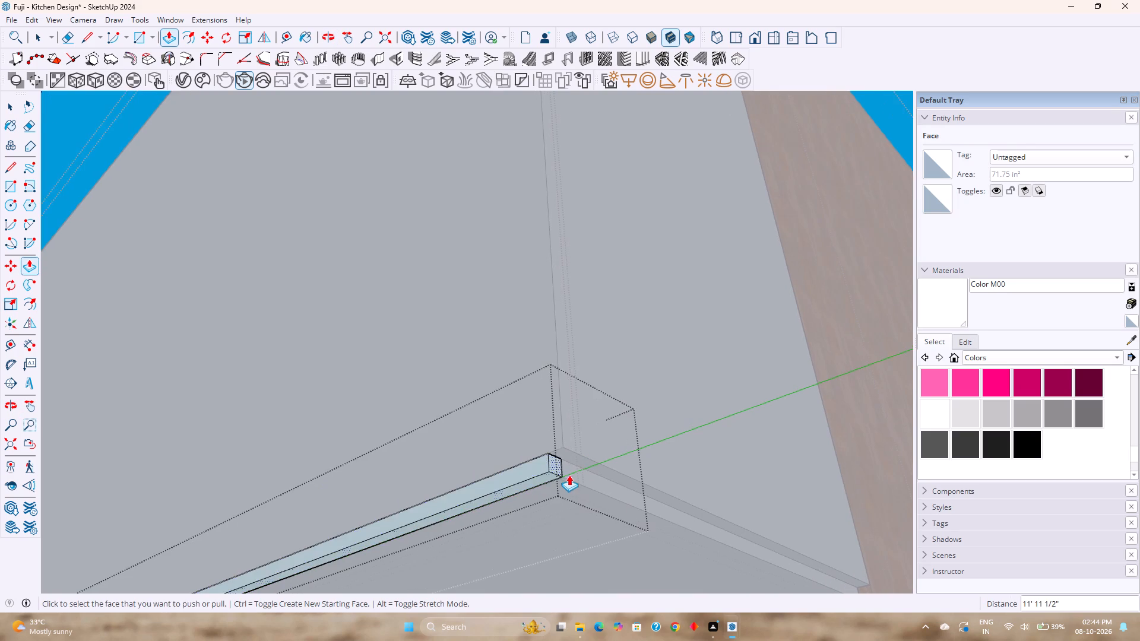
scroll(569, 475, "up", 4)
left_click(540, 465)
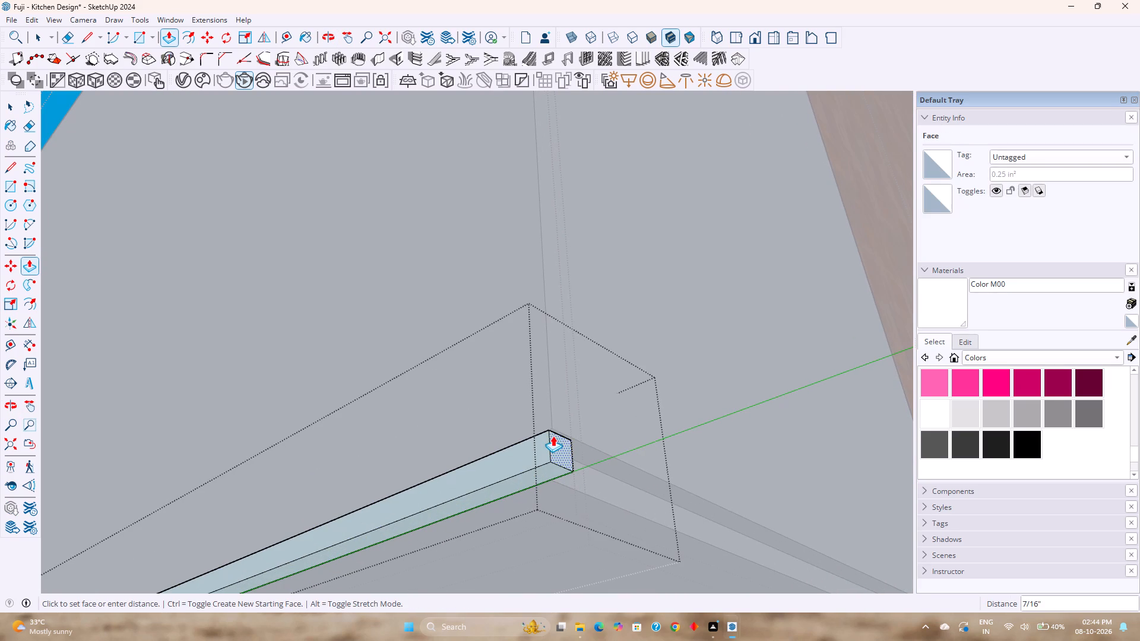
left_click(551, 430)
Copy the 1/2" vertical edge at the strip's far corner 1/2" along the strip's inner face.
scroll(454, 471, "down", 2)
middle_click_drag(541, 475, 493, 452)
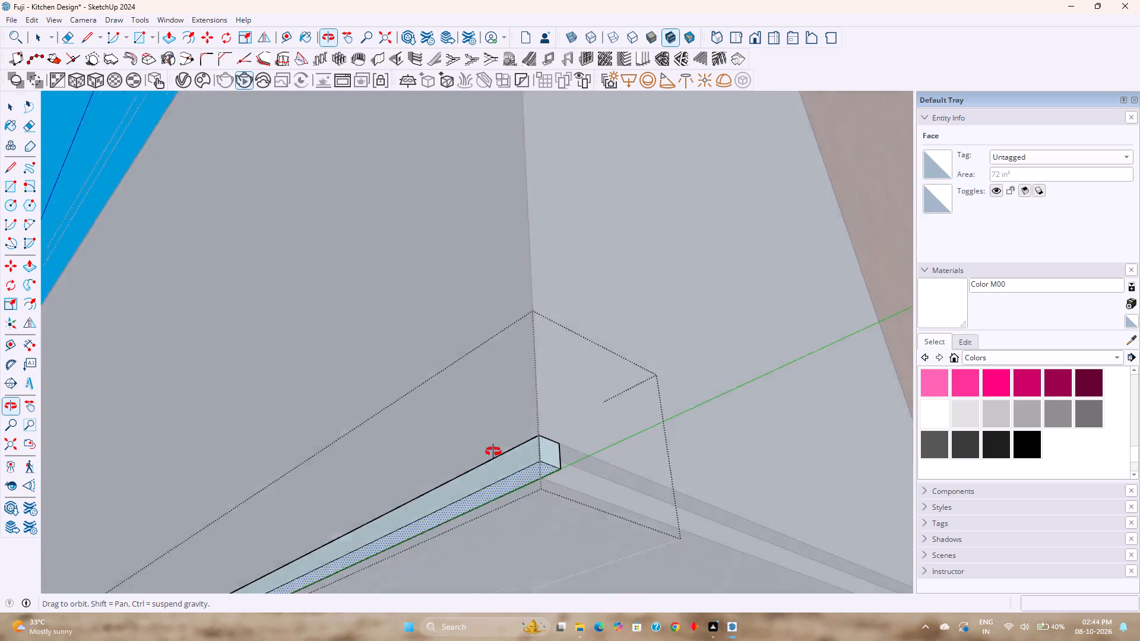
middle_click_drag(493, 452, 257, 484)
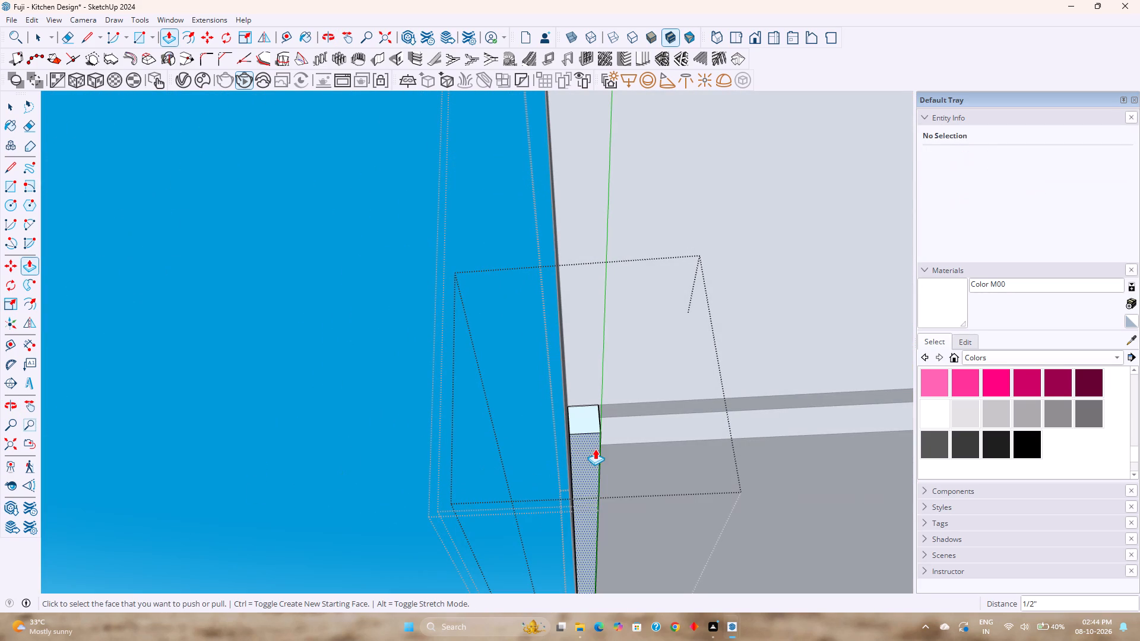
middle_click_drag(592, 438, 539, 553)
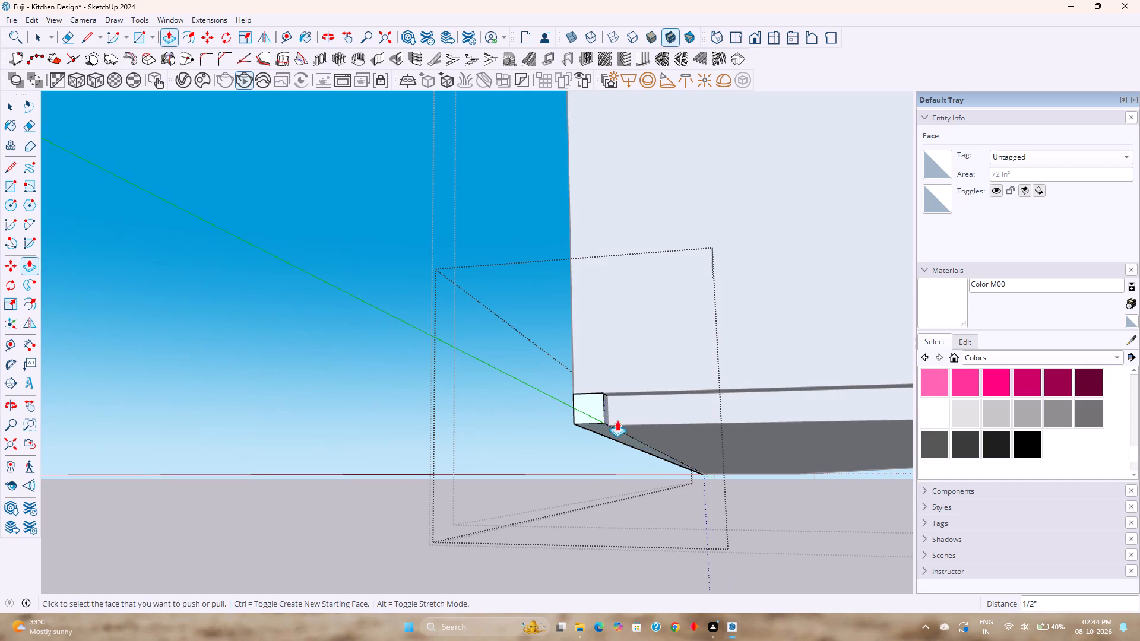
middle_click_drag(617, 419, 283, 408)
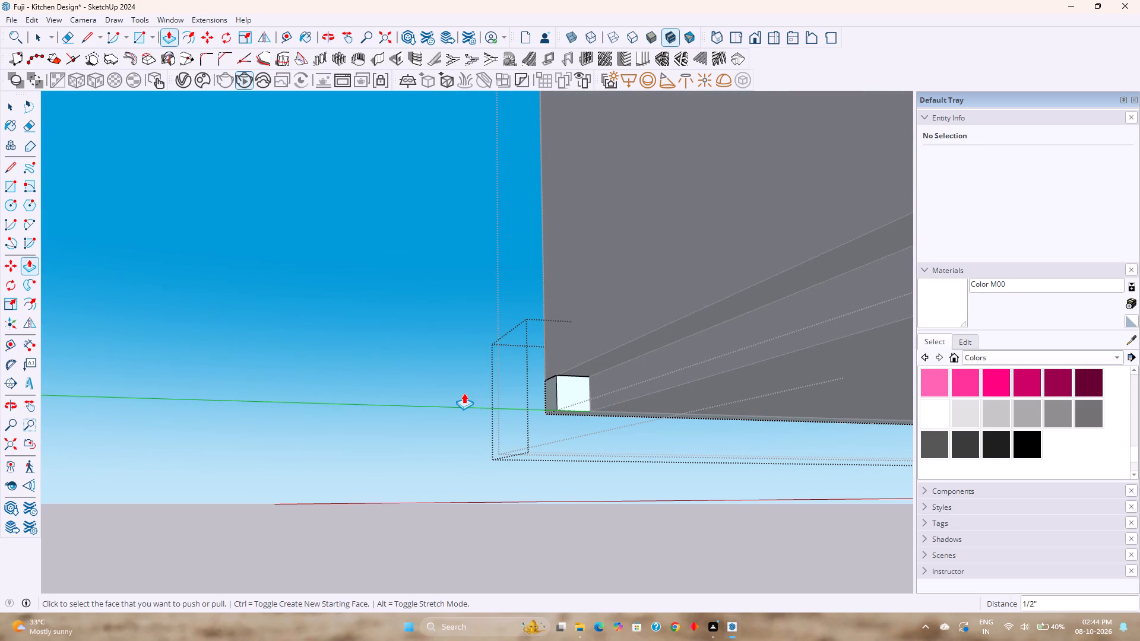
key("m")
left_click(556, 396)
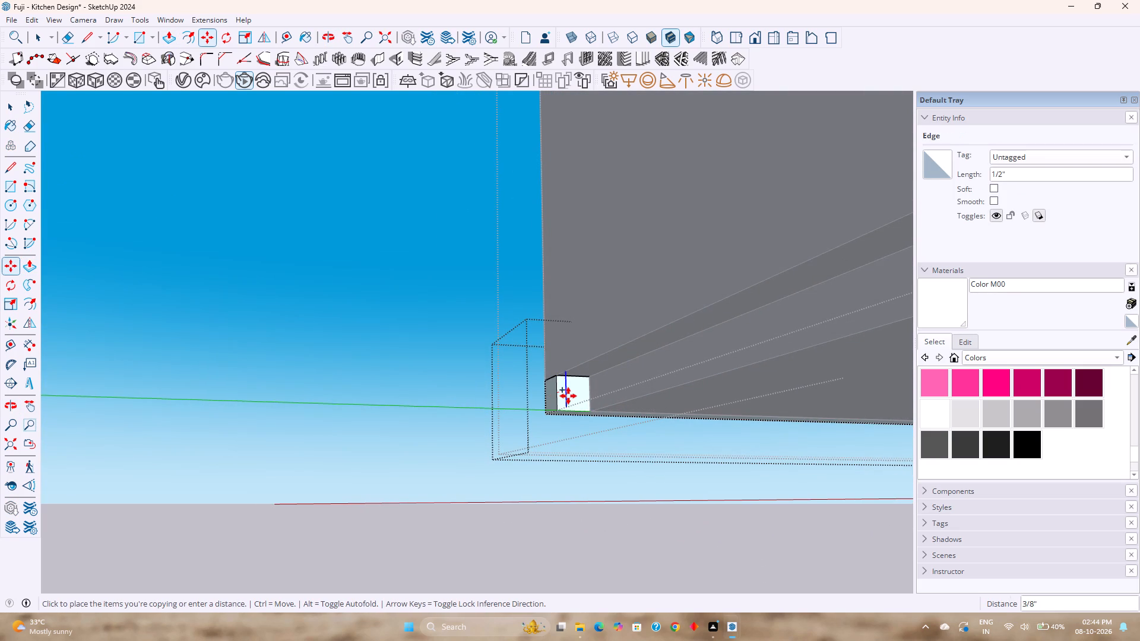
left_click(587, 396)
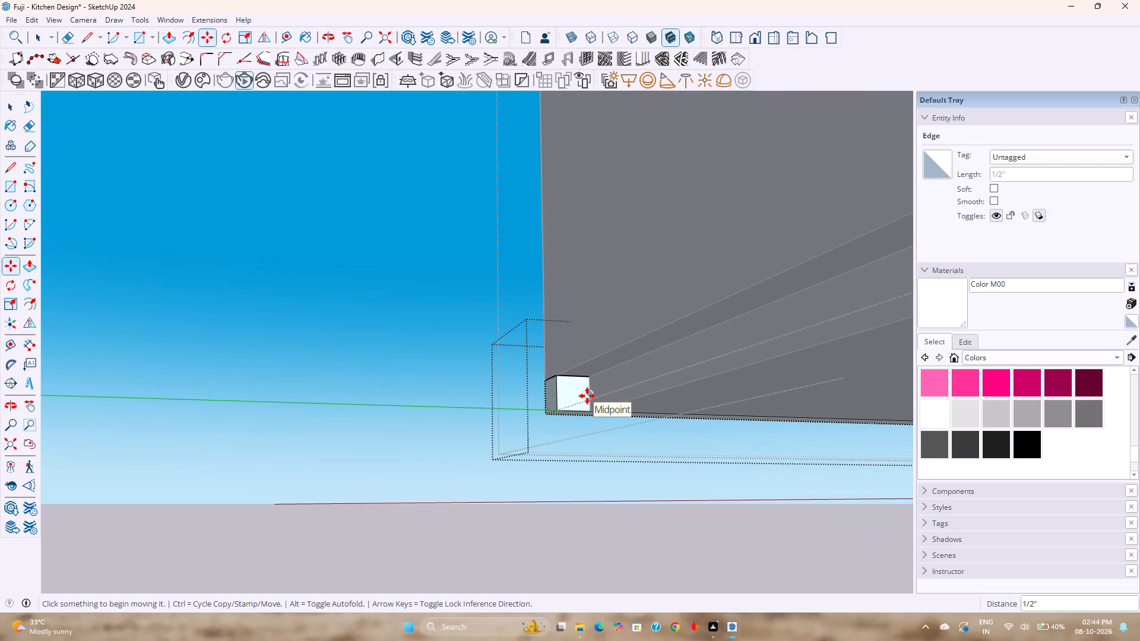
Extrude the new 1/2" square face 1' 5 1/2" through the side recess to complete the strip's L-shaped return.
key("p")
left_click(582, 395)
scroll(613, 389, "down", 9)
middle_click_drag(614, 393, 372, 358, "shift")
scroll(372, 358, "down", 4)
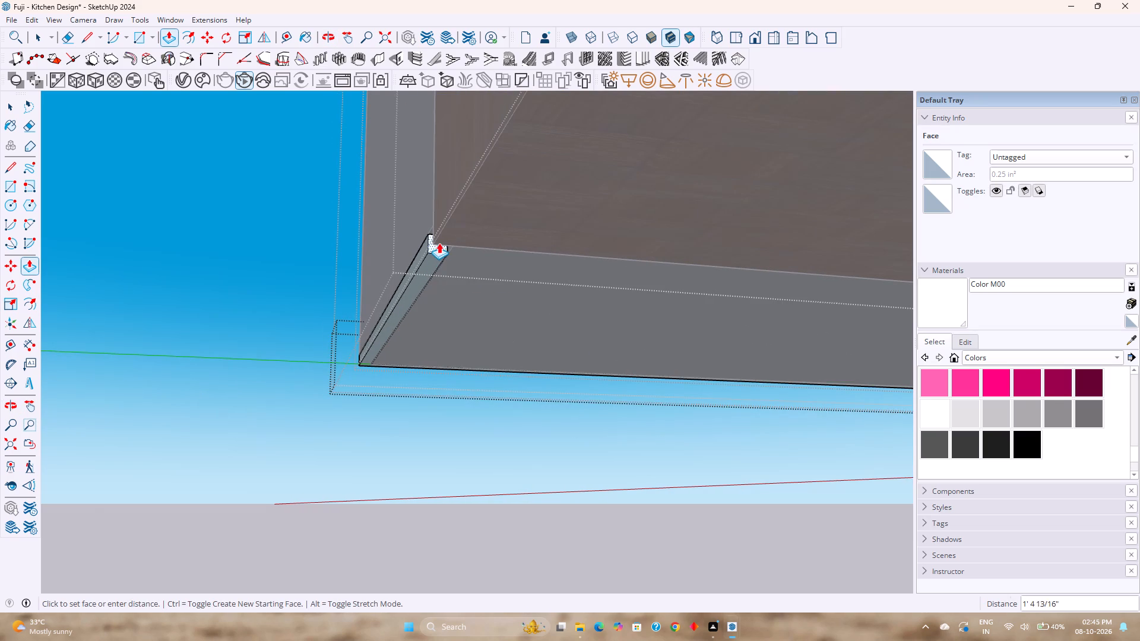
left_click(435, 220)
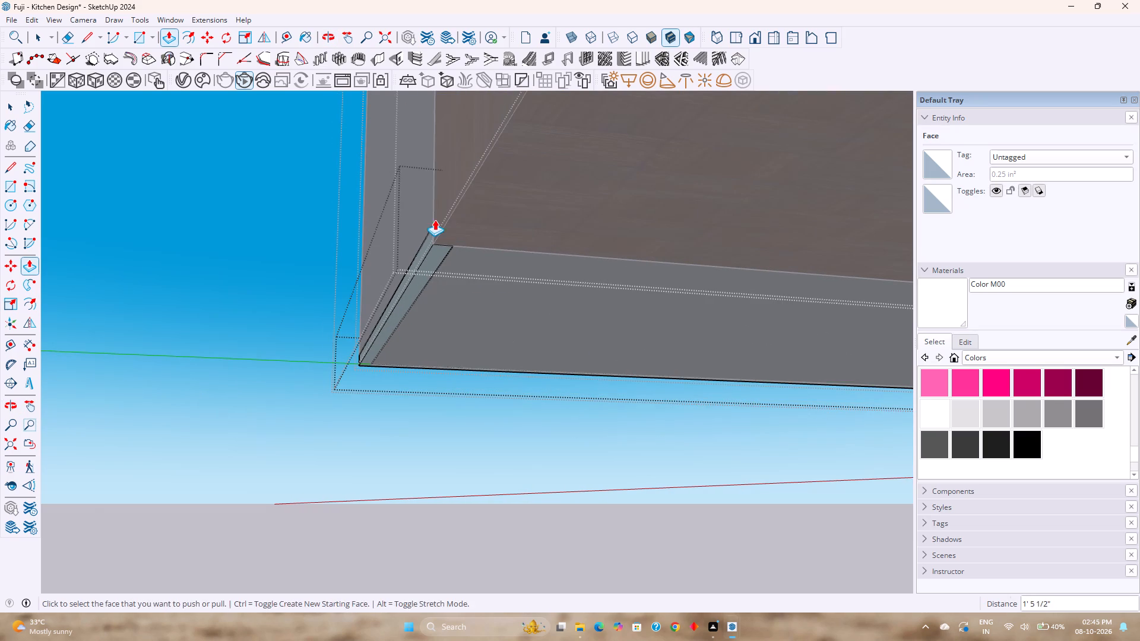
Push the underside face of the strip's side return up 1/8" so it sits inside the recess, and leave the strip's group.
middle_click_drag(395, 261, 604, 316)
scroll(359, 338, "down", 4)
middle_click_drag(359, 338, 628, 291)
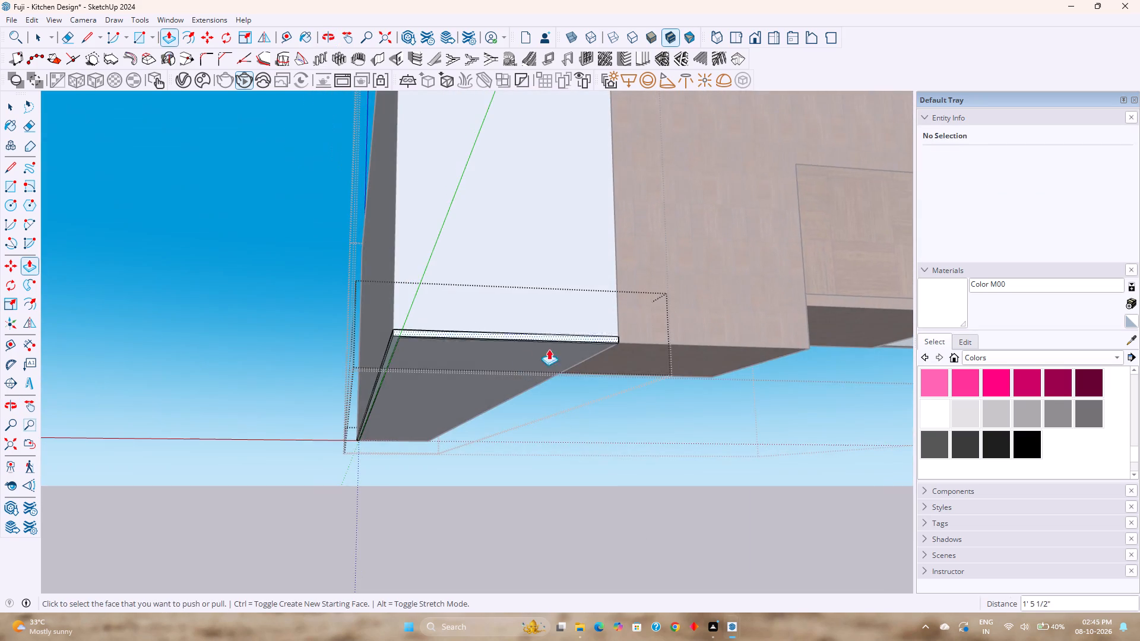
scroll(425, 356, "up", 3)
middle_click_drag(425, 356, 438, 243)
scroll(431, 288, "down", 4)
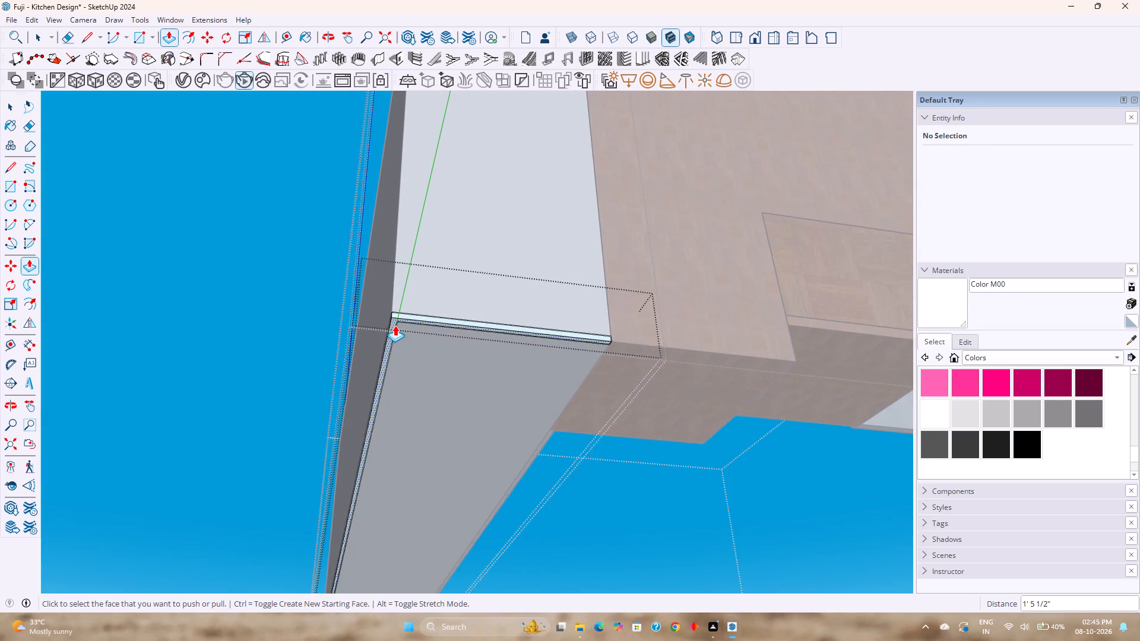
scroll(395, 326, "down", 2)
middle_click_drag(452, 328, 578, 432)
scroll(571, 430, "down", 1)
scroll(458, 379, "down", 2)
middle_click_drag(373, 378, 743, 424)
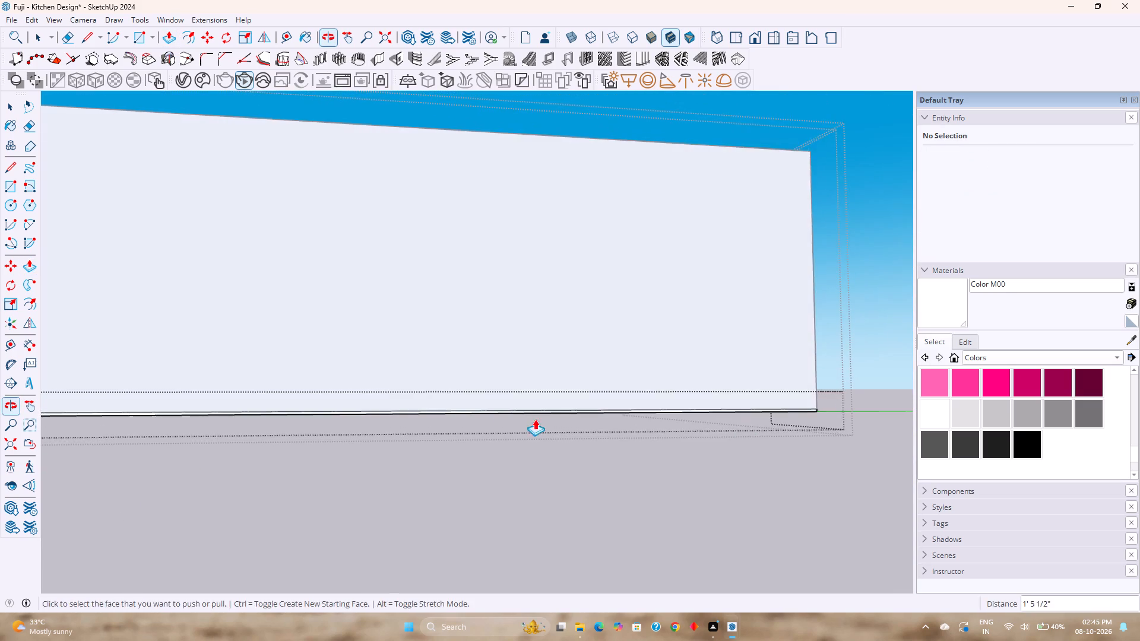
middle_click_drag(505, 414, 806, 407)
scroll(634, 375, "up", 4)
scroll(709, 412, "up", 10)
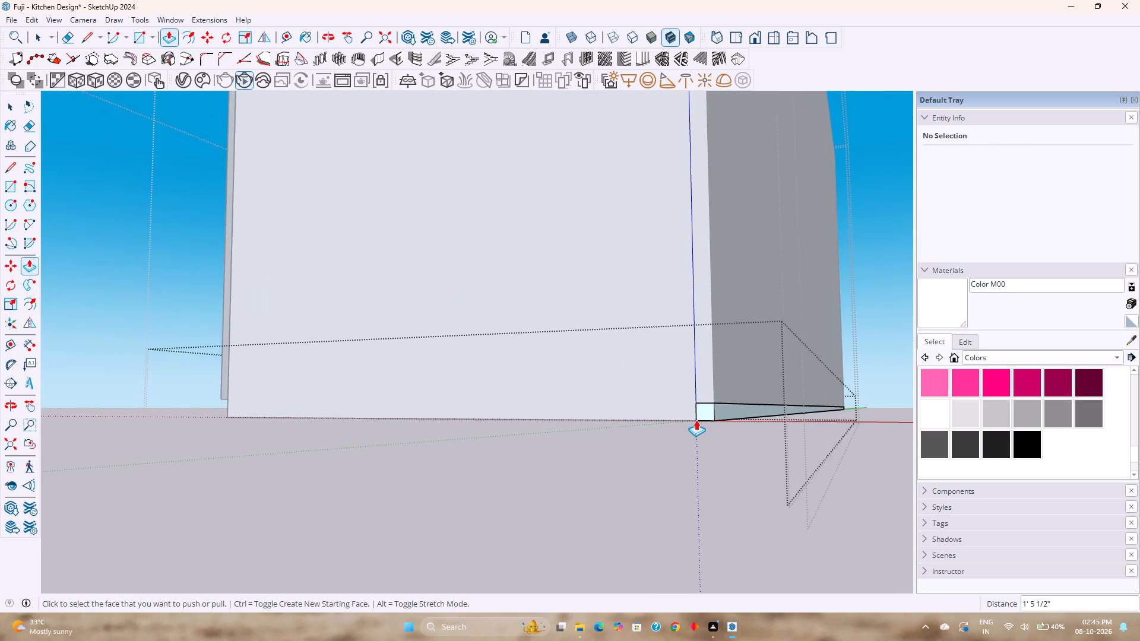
scroll(696, 420, "up", 7)
middle_click_drag(703, 420, 710, 334)
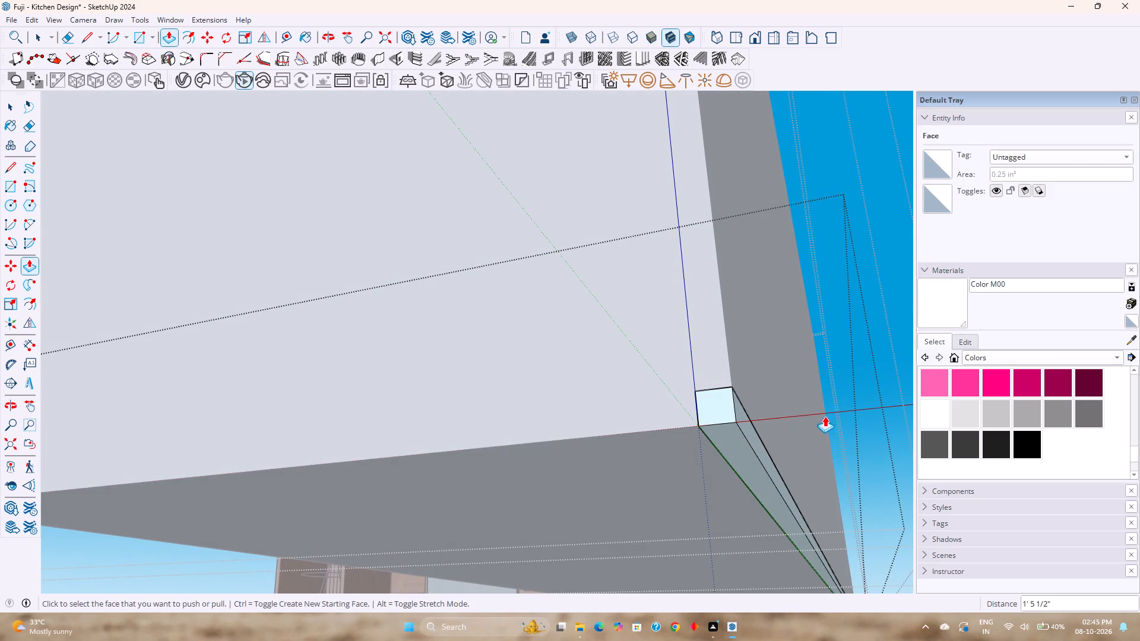
scroll(768, 445, "up", 3)
scroll(715, 438, "up", 4)
left_click(708, 436)
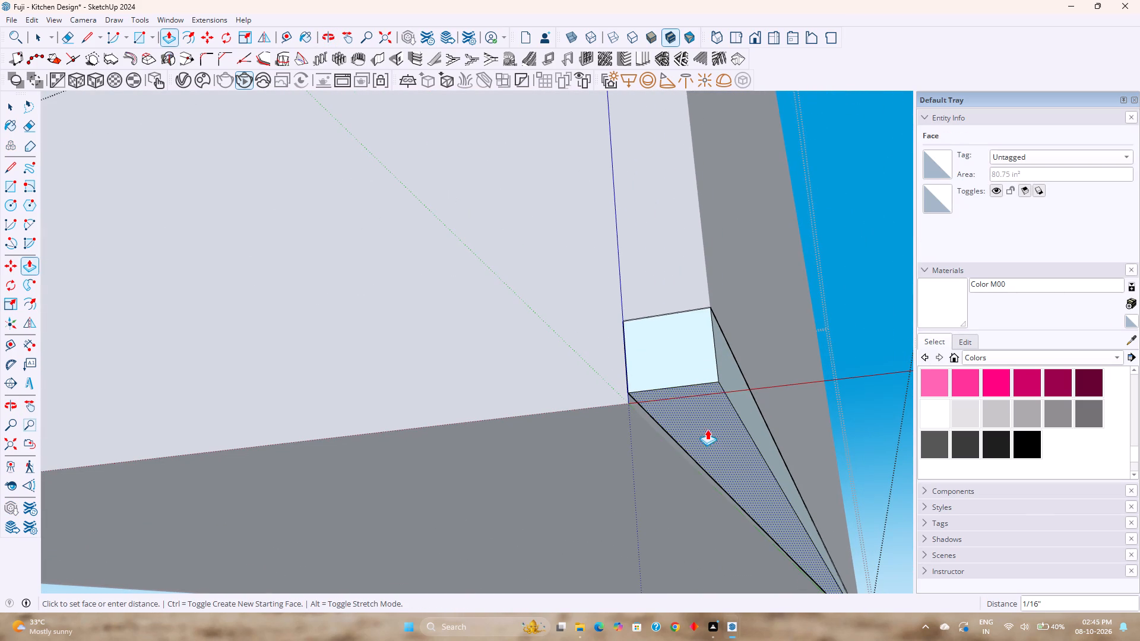
left_click(707, 418)
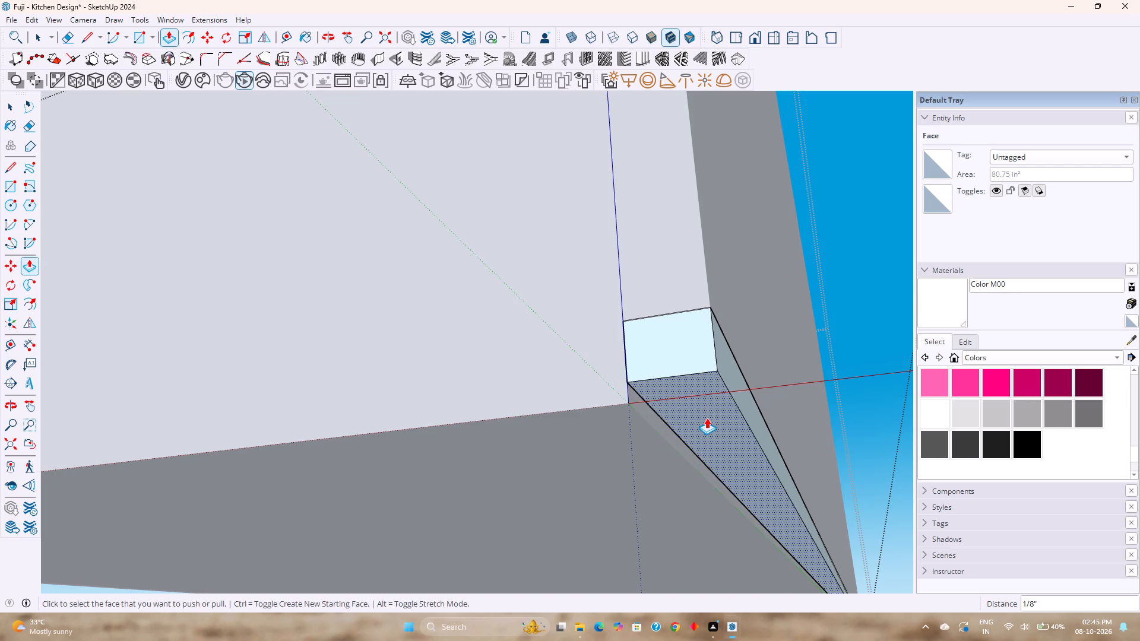
middle_click_drag(662, 423, 791, 487)
key("Escape")
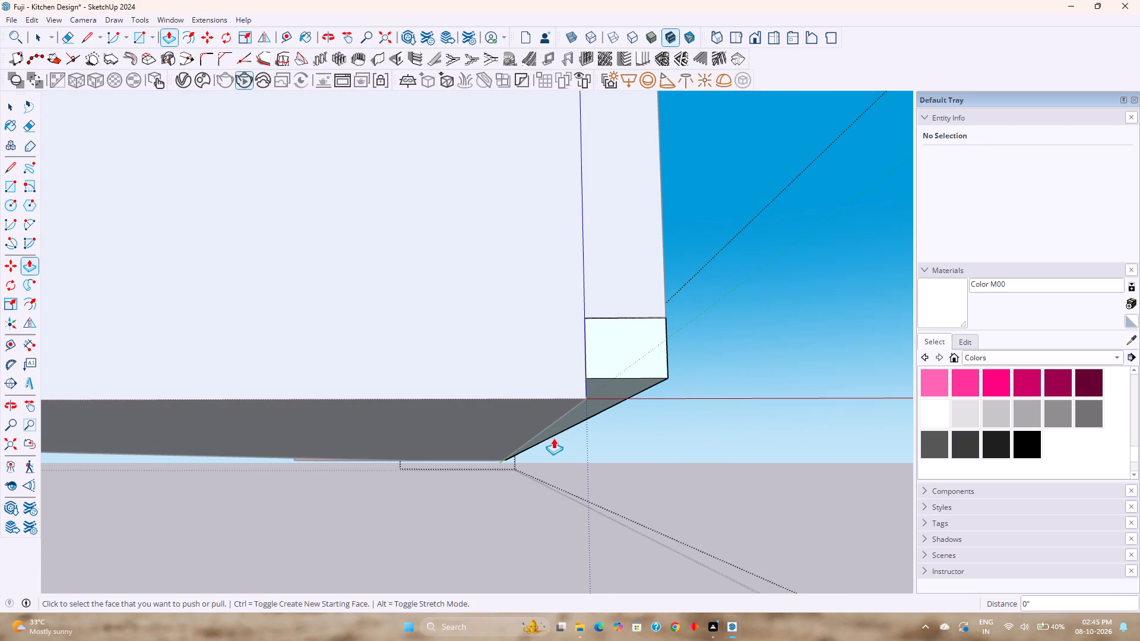
key("space")
key("Escape")
Select the L-shaped light strip group and create a new Emissive material in the V-Ray Asset Editor.
left_click(643, 357)
left_click(643, 357)
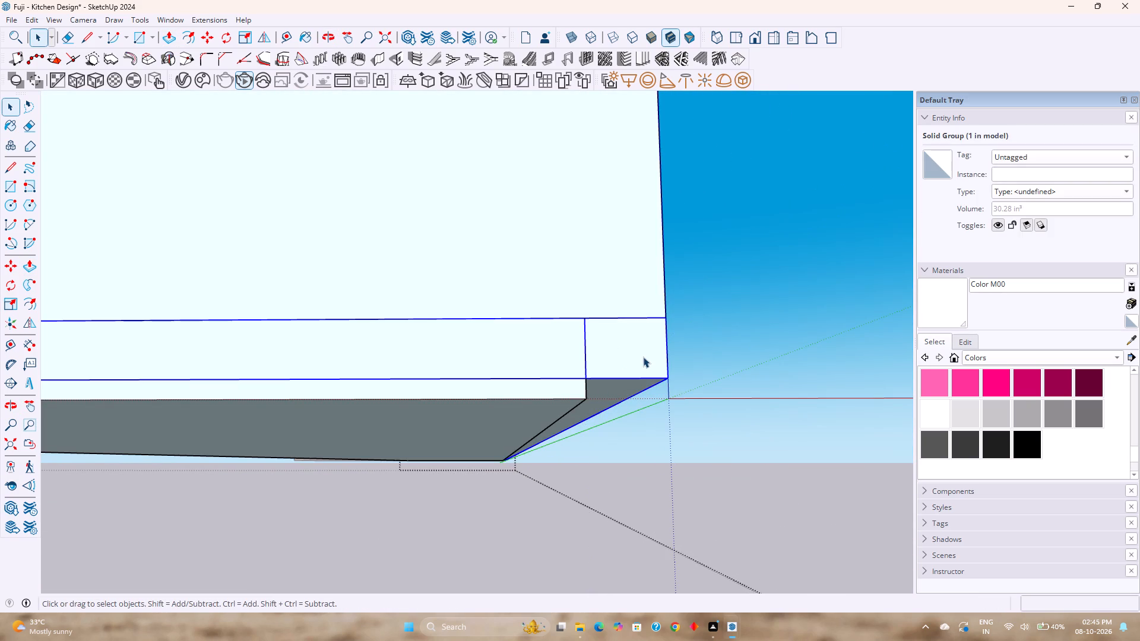
scroll(651, 377, "down", 3)
middle_click_drag(651, 377, 397, 304)
scroll(417, 313, "down", 6)
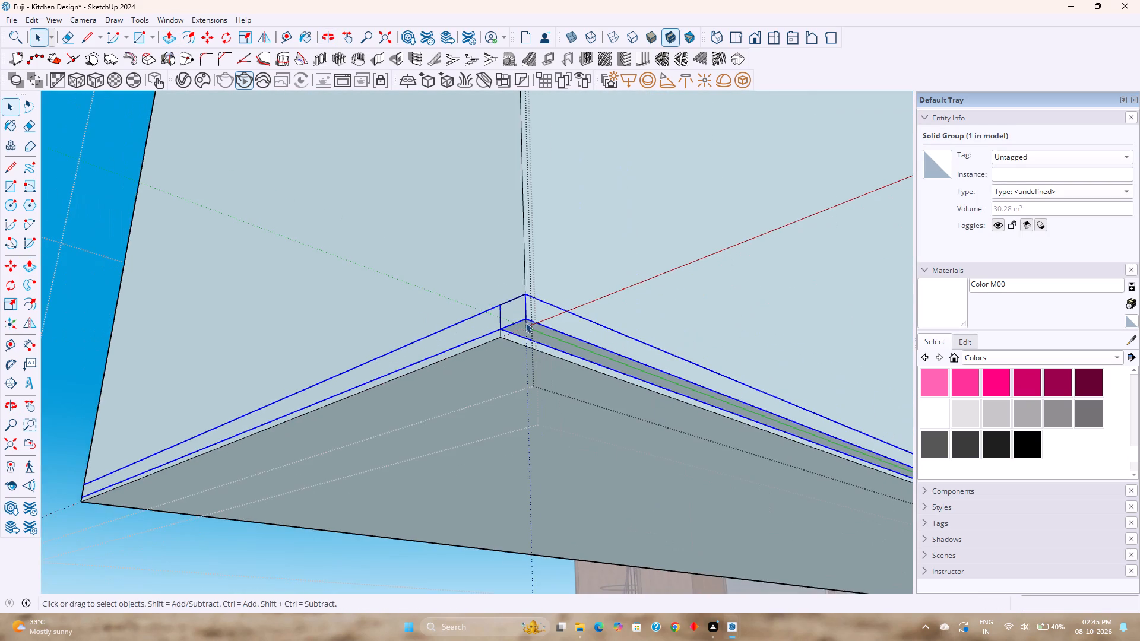
scroll(524, 329, "down", 11)
middle_click_drag(509, 348, 591, 411)
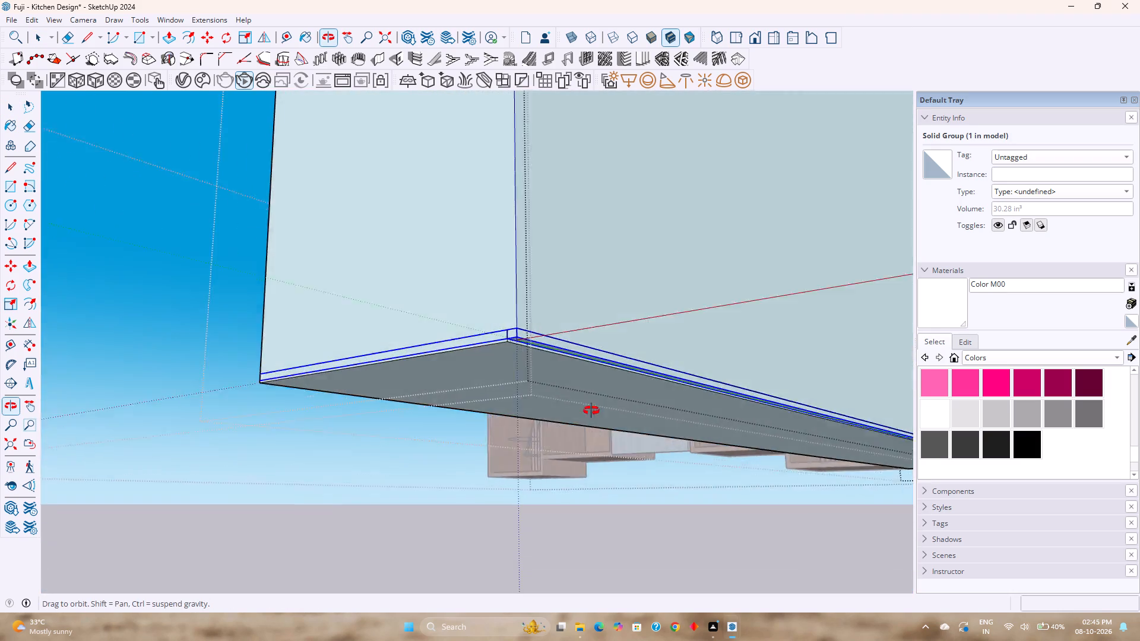
middle_click_drag(591, 411, 609, 362)
scroll(498, 366, "up", 3)
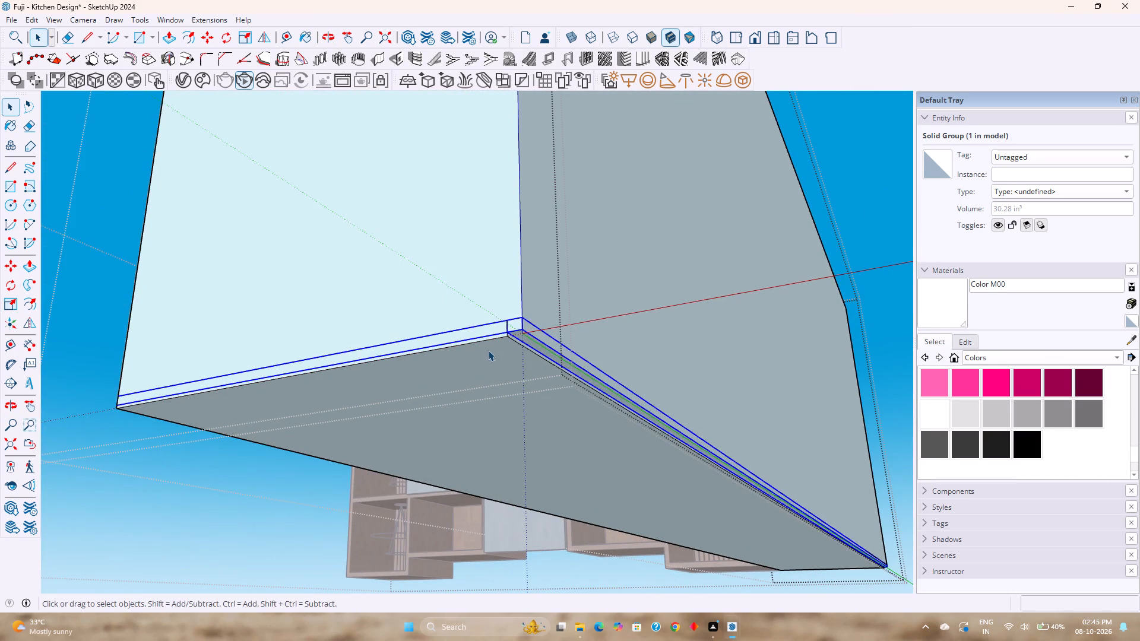
left_click(189, 80)
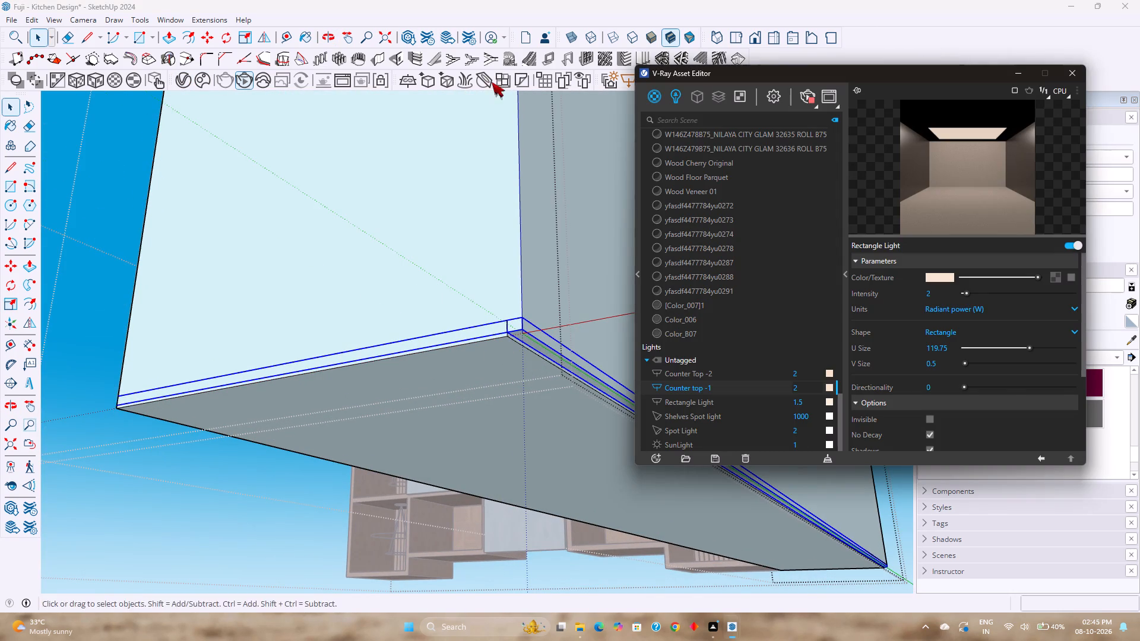
right_click(651, 99)
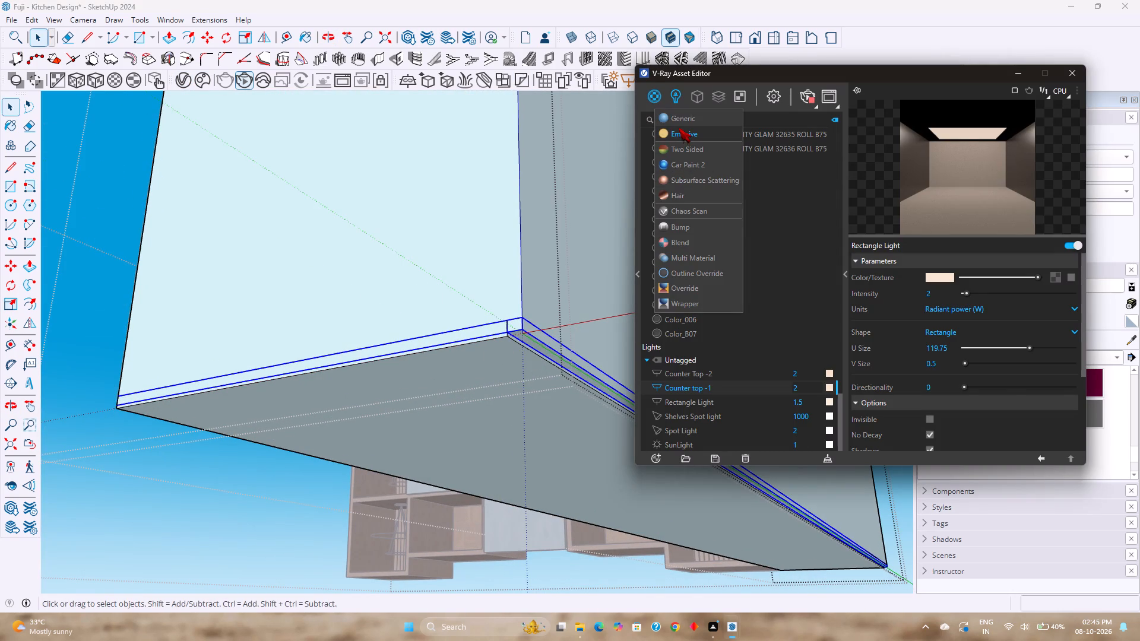
left_click(679, 128)
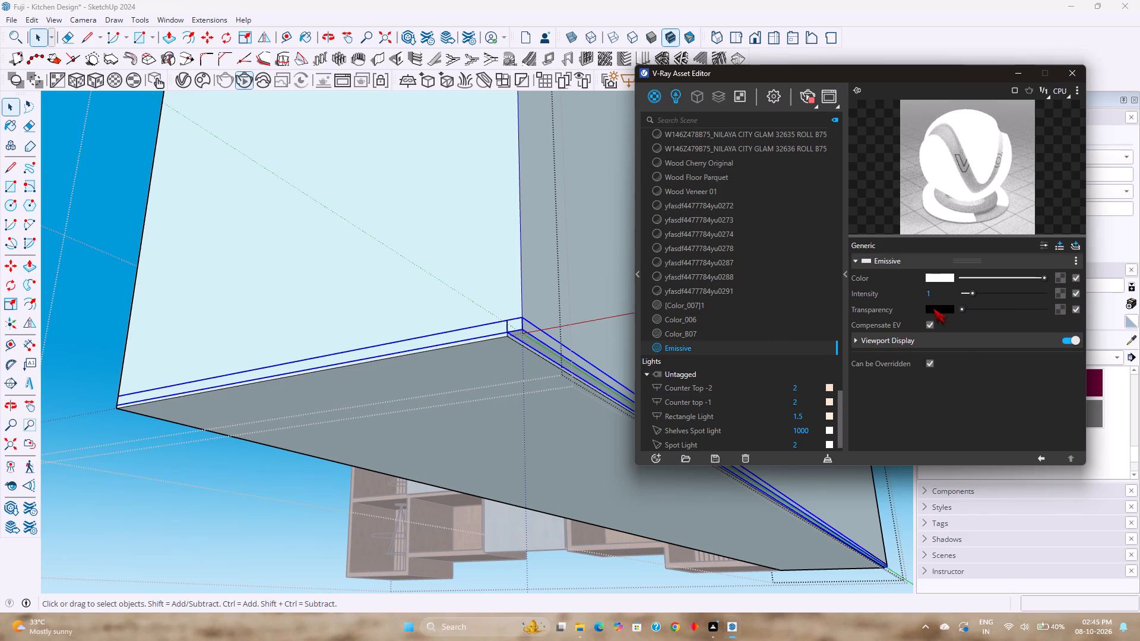
Set the emissive material's colour to warm cream (R 0.987, G 0.897, B 0.79) and its intensity to 10.
left_click(952, 281)
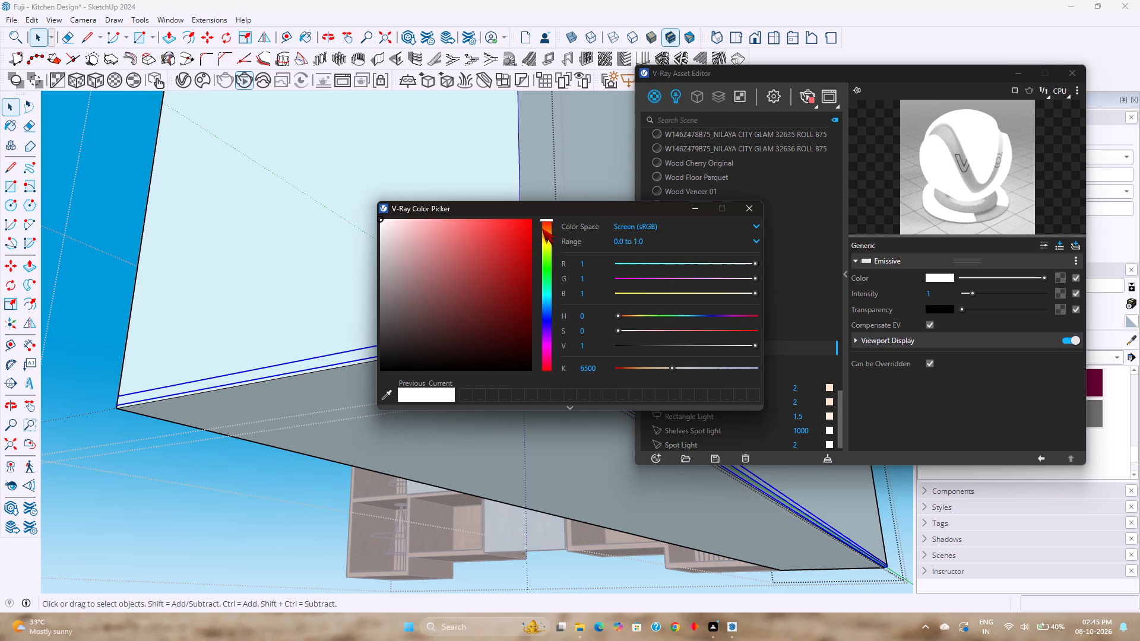
left_click_drag(545, 226, 544, 234)
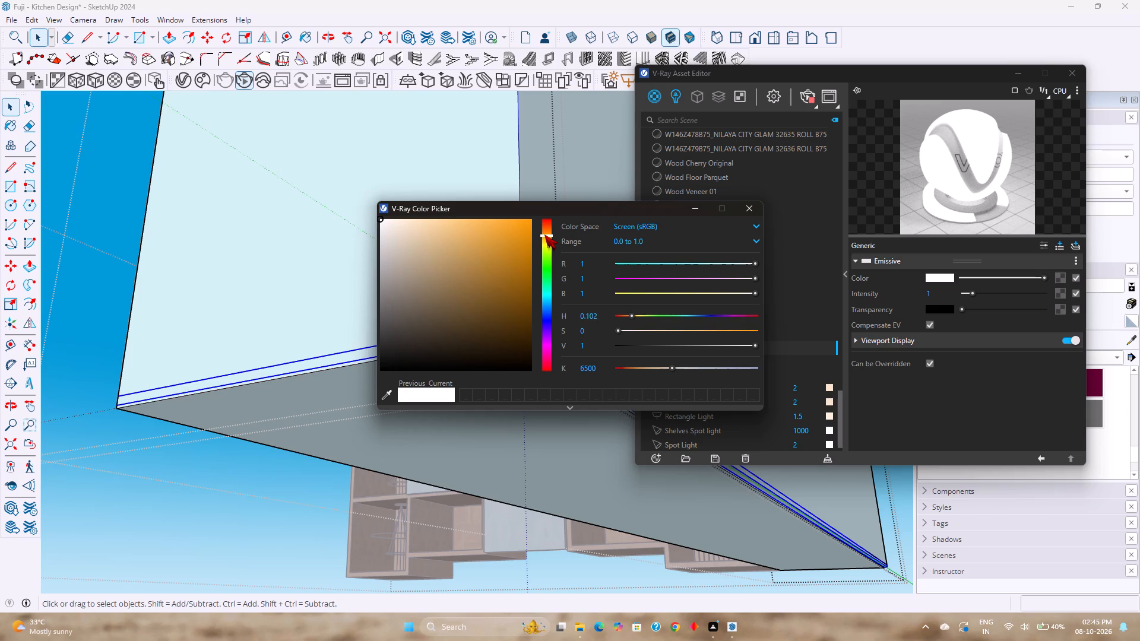
left_click_drag(544, 234, 544, 233)
left_click(410, 221)
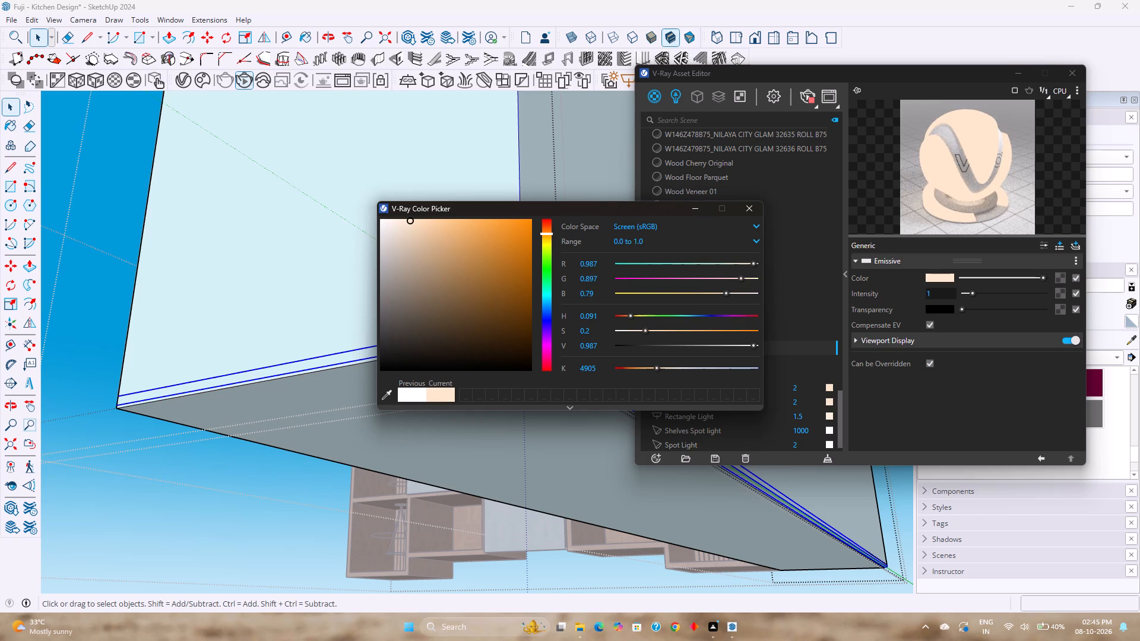
left_click_drag(973, 294, 1087, 294)
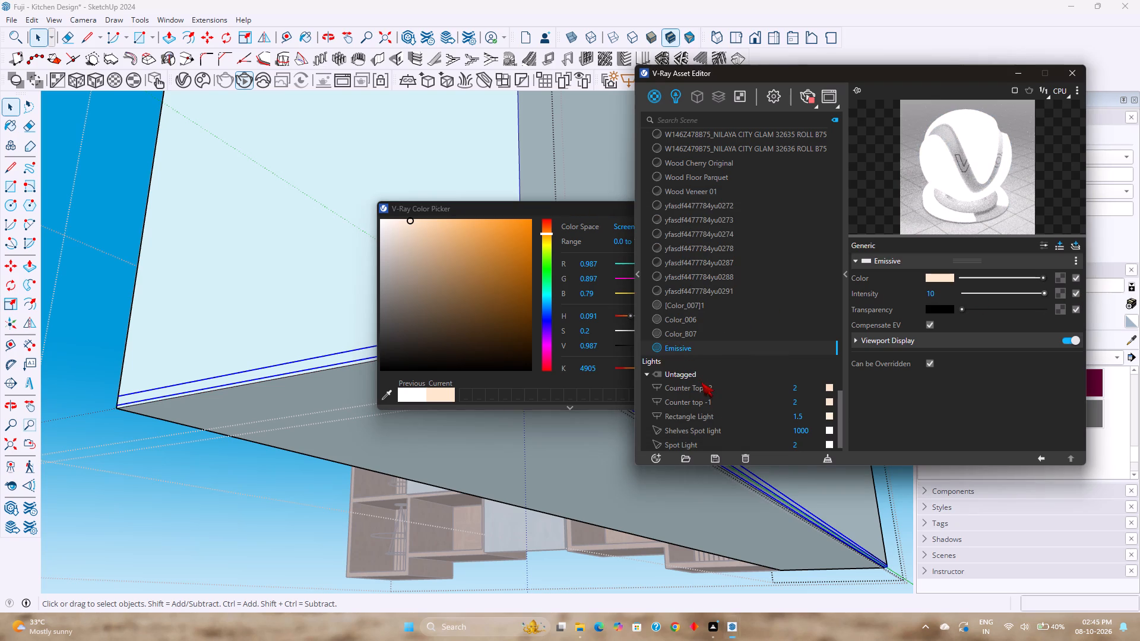
Apply the new emissive material to the selected light strip group.
right_click(696, 353)
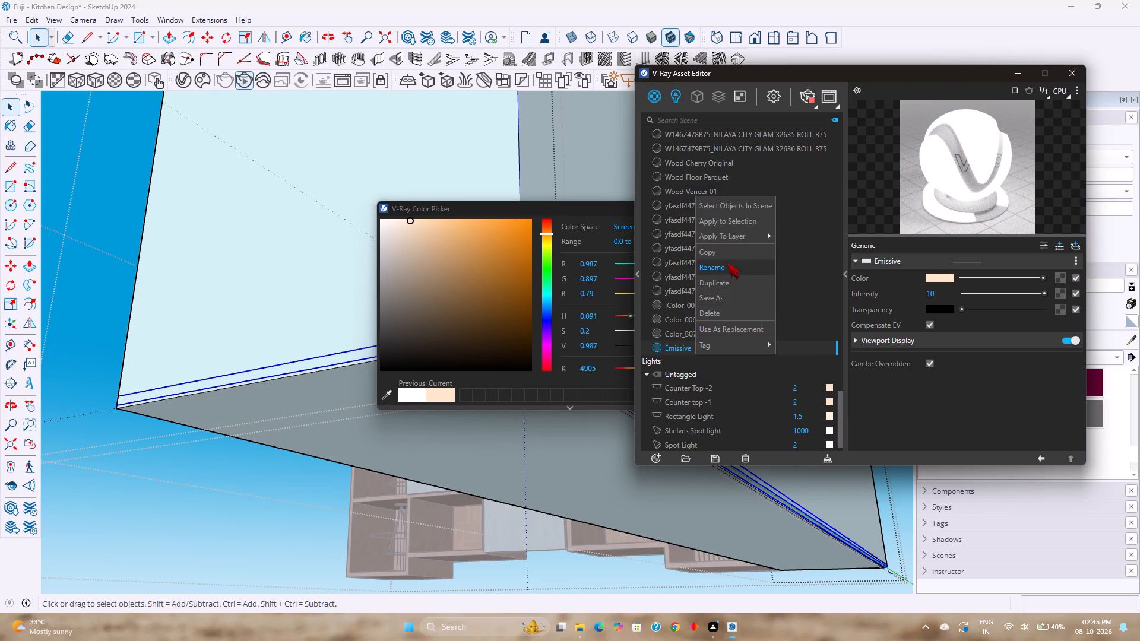
left_click(718, 225)
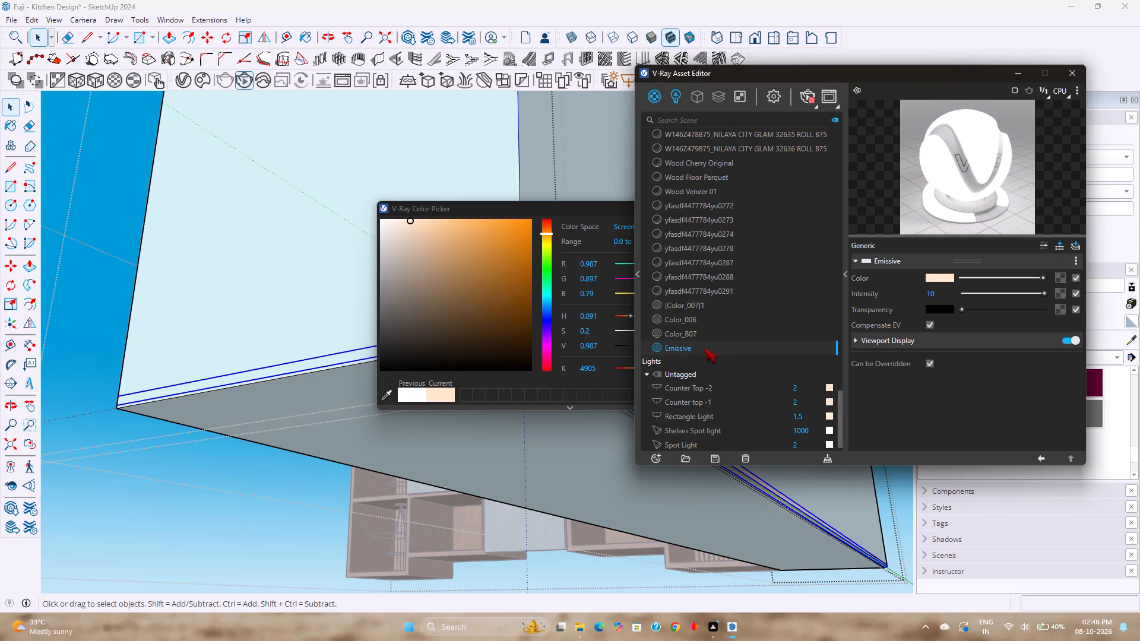
Rename the emissive material as Dado.
right_click(702, 349)
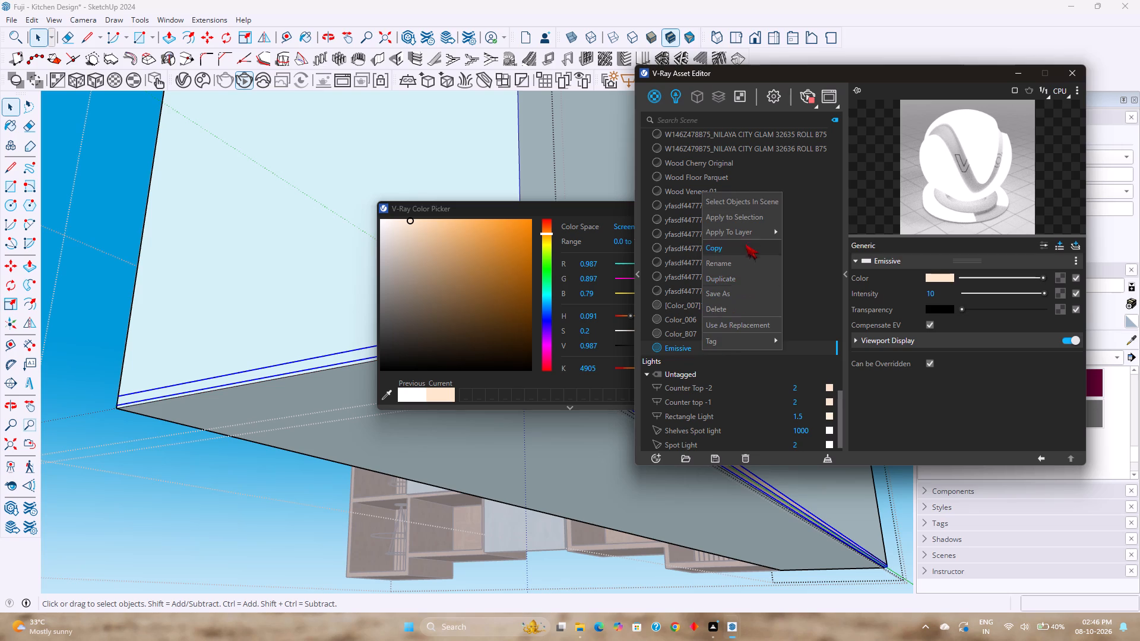
left_click(716, 259)
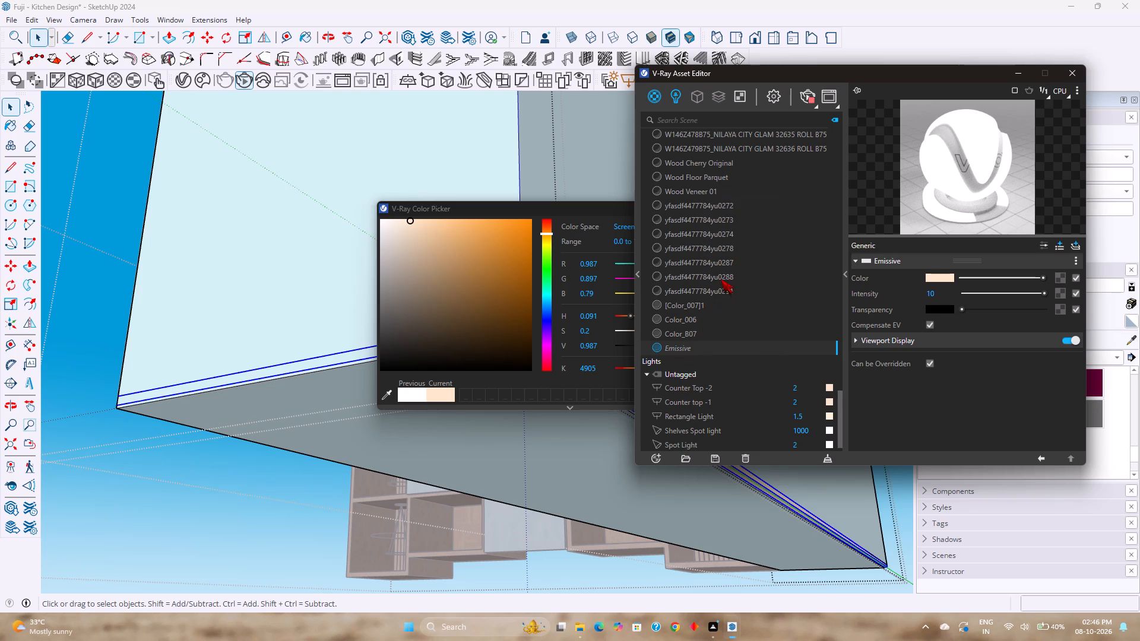
key("BackSpace")
key("BackSpace")
key("BackSpace")
key("BackSpace")
key("BackSpace")
key("BackSpace")
key("BackSpace")
key("BackSpace")
key("BackSpace")
key("BackSpace")
key("BackSpace")
type("DADo")
key("BackSpace")
key("BackSpace")
key("BackSpace")
type("ado")
key("Return")
Apply the Dado material to the selected strip group, and close the color picker and the V-Ray Asset Editor.
right_click(702, 348)
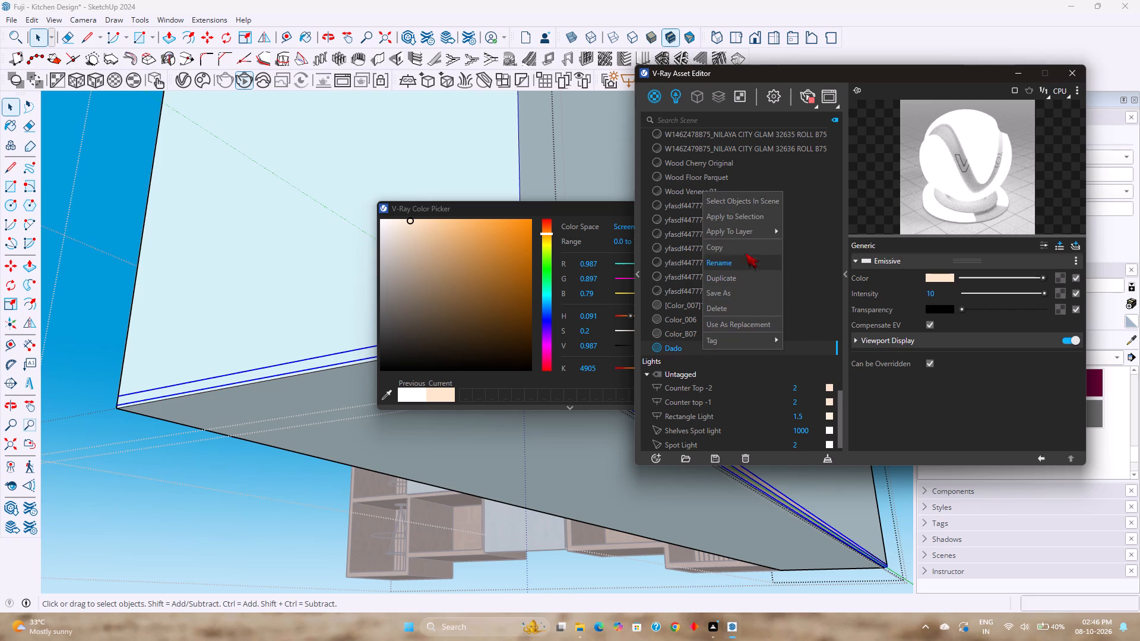
left_click(758, 220)
key("Escape")
key("space")
key("Escape")
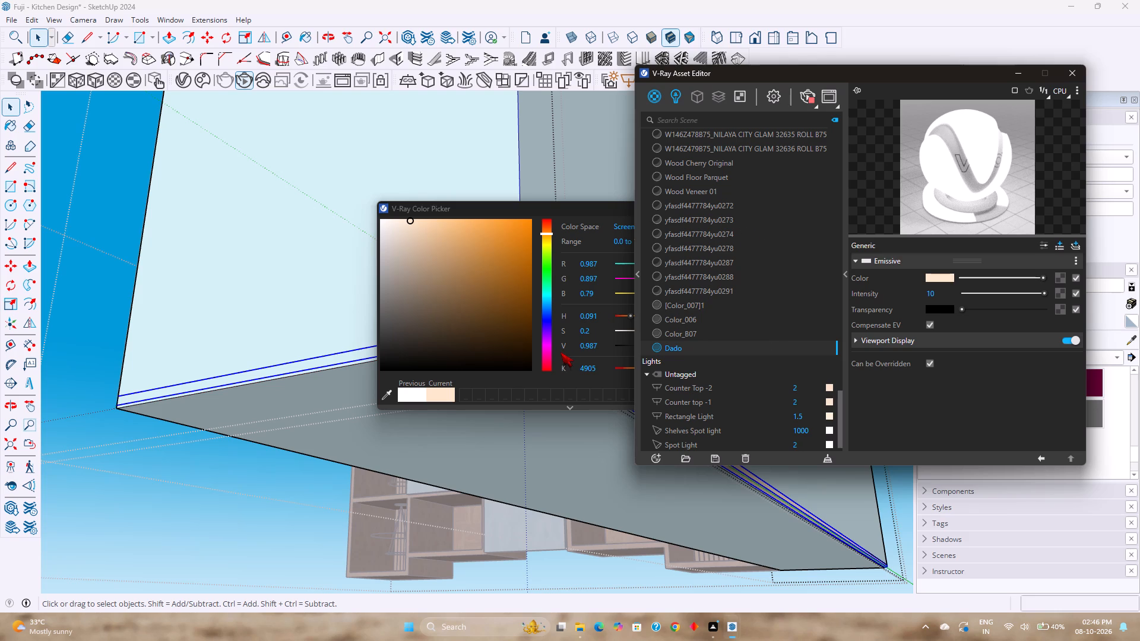
key("Escape")
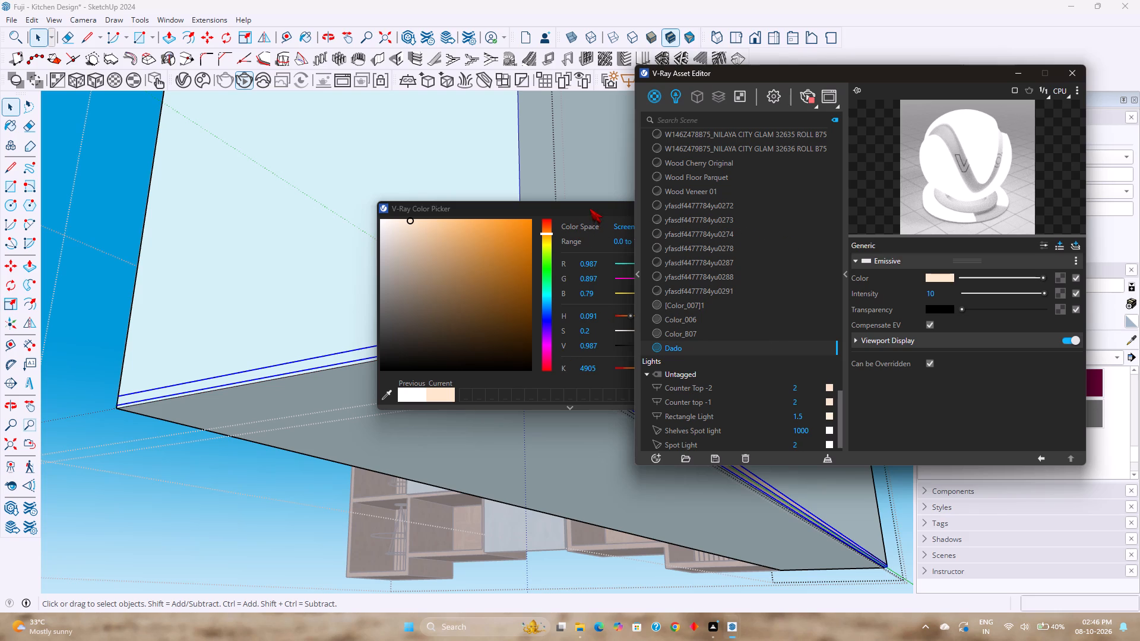
left_click(590, 208)
left_click(751, 208)
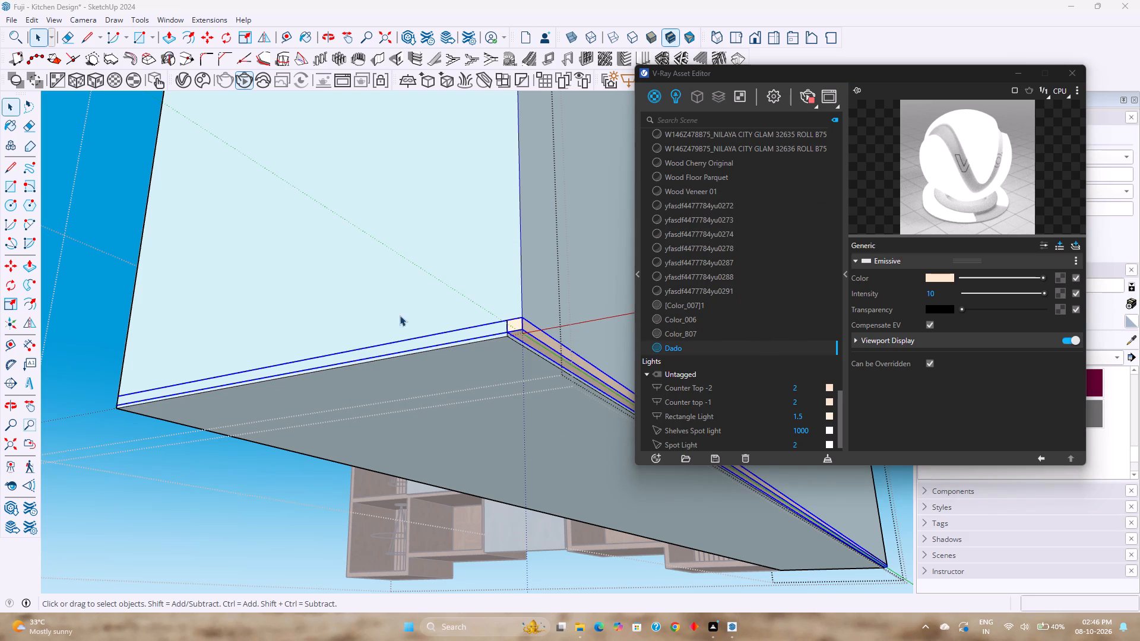
key("Escape")
scroll(400, 313, "down", 2)
middle_click_drag(406, 448, 560, 510)
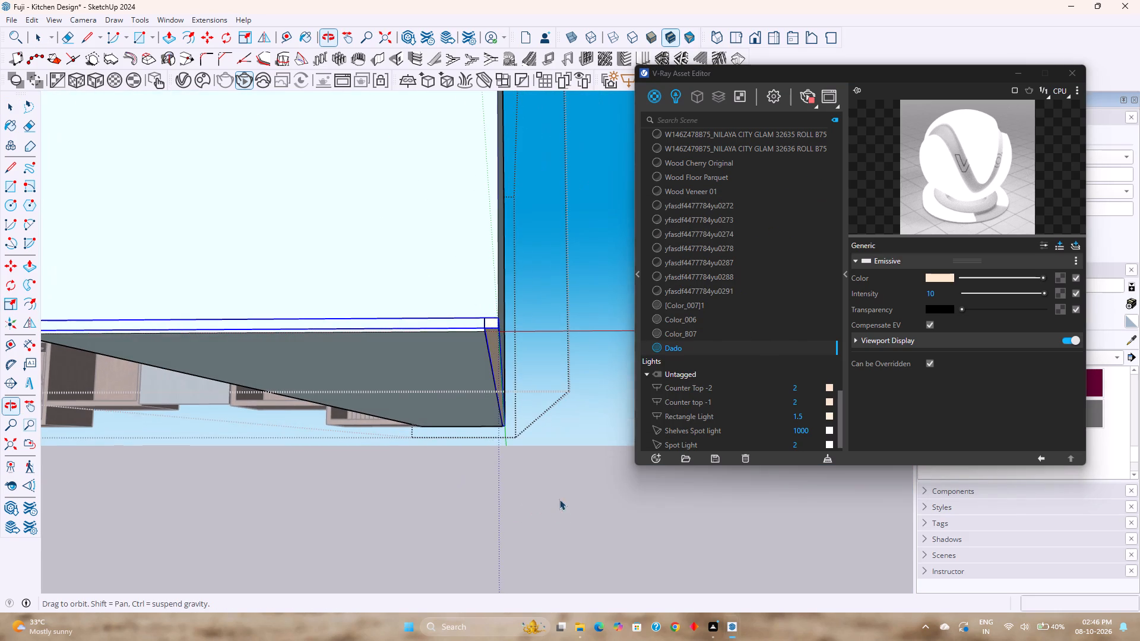
left_click(1066, 67)
Deselect the strip and close the open wall cabinet groups to return to the whole kitchen model.
scroll(733, 348, "down", 4)
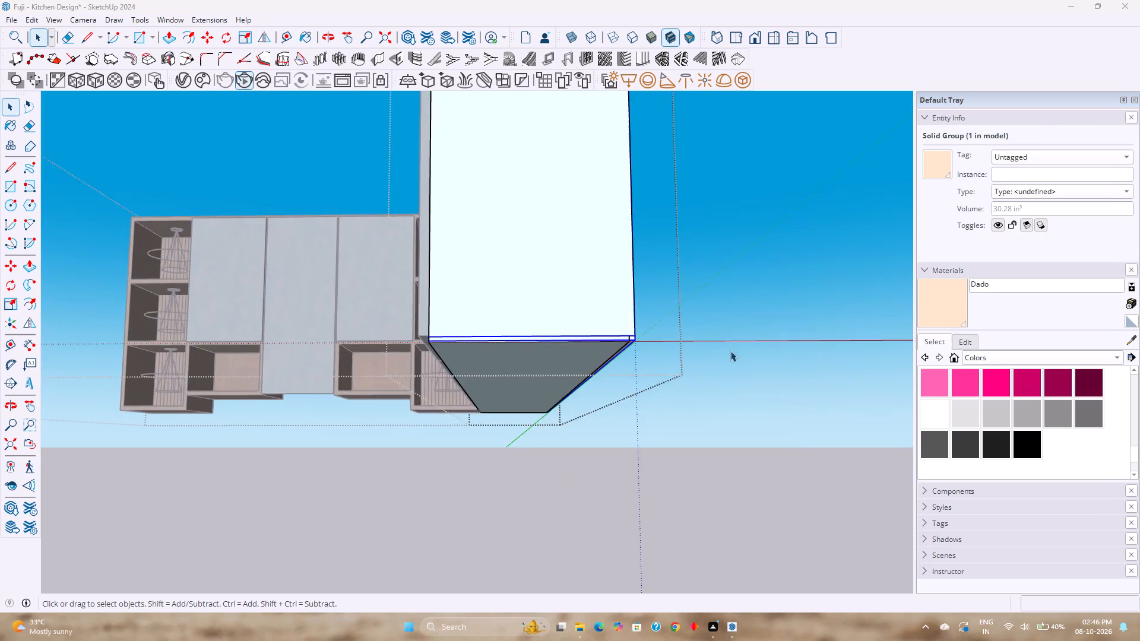
middle_click_drag(730, 351, 921, 365)
key("Escape")
scroll(755, 386, "down", 9)
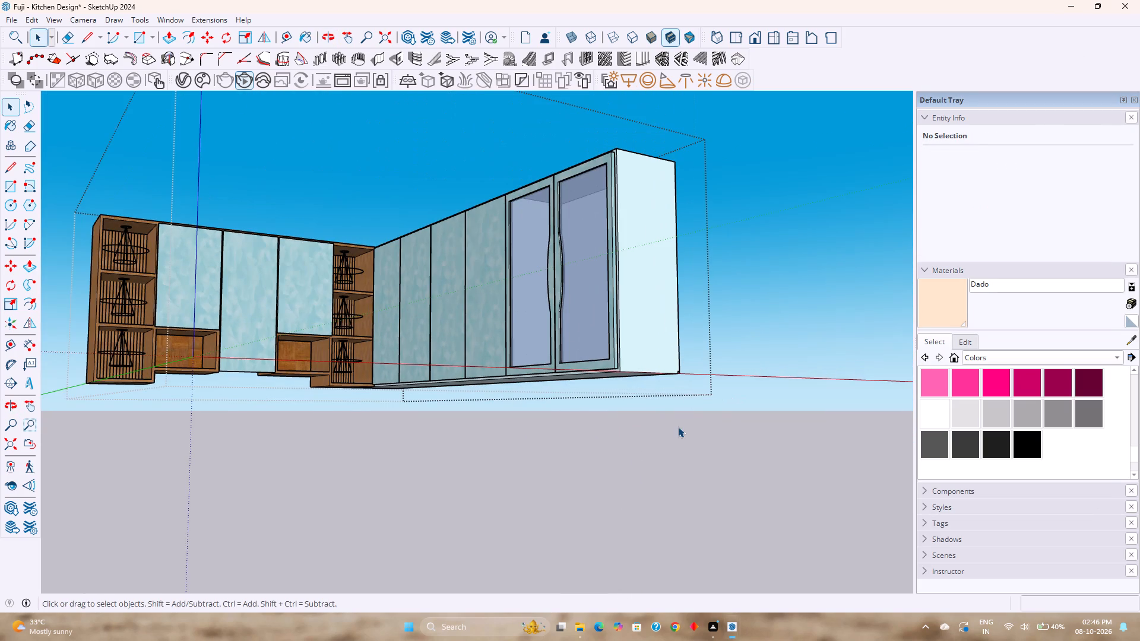
left_click(679, 431)
left_click(36, 21)
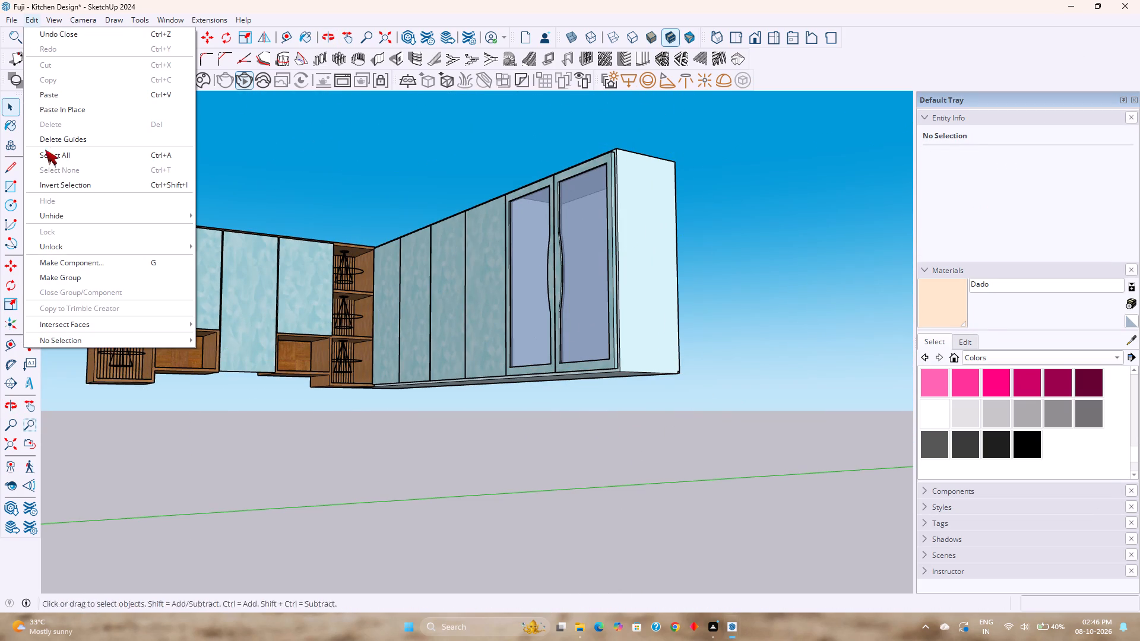
left_click(208, 243)
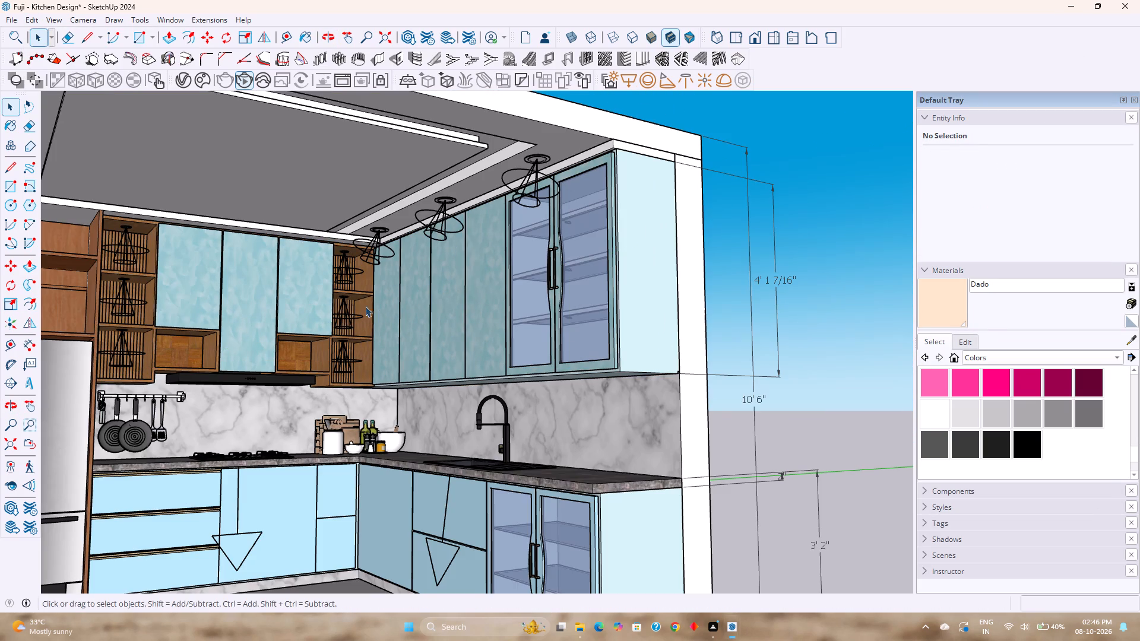
Start a V-Ray interactive render of the whole kitchen to check the under-cabinet lighting.
middle_click_drag(590, 389, 449, 272)
scroll(473, 287, "down", 1)
middle_click_drag(474, 289, 487, 328)
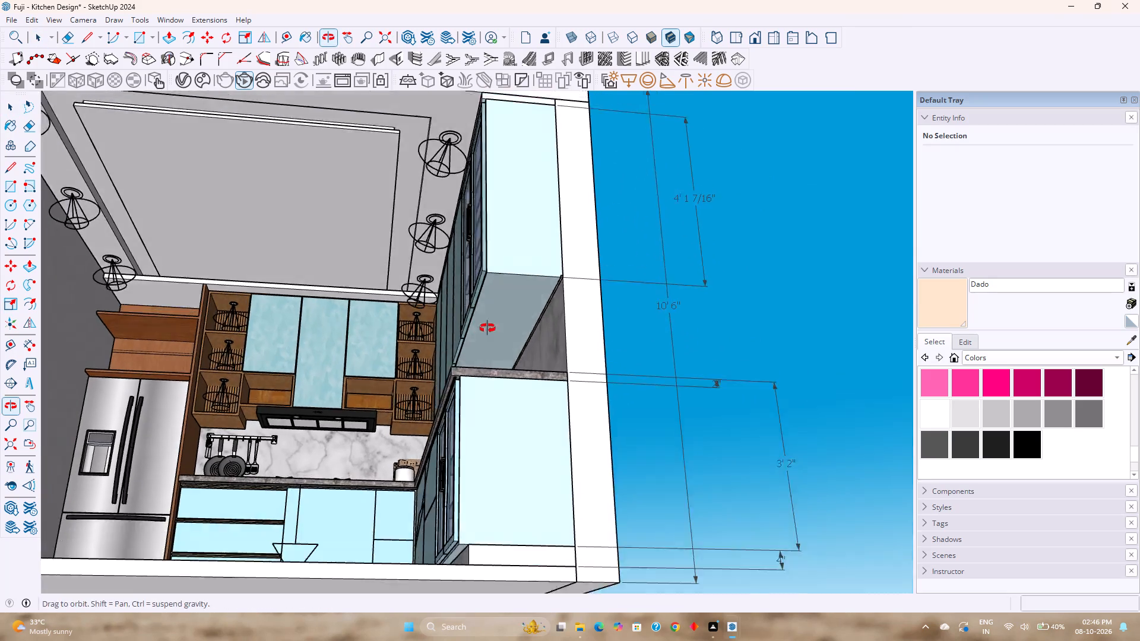
middle_click_drag(487, 328, 503, 367)
middle_click_drag(511, 357, 772, 439, "shift")
middle_click_drag(773, 431, 731, 358, "shift")
middle_click_drag(731, 351, 735, 405)
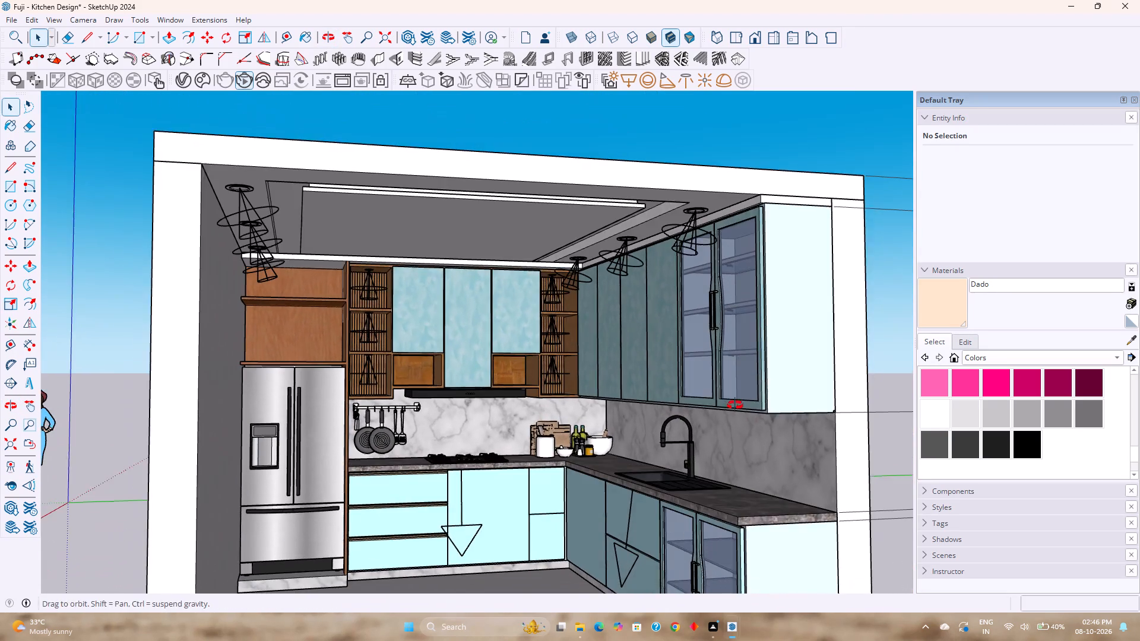
middle_click_drag(735, 405, 735, 406)
middle_click_drag(740, 408, 723, 350, "shift")
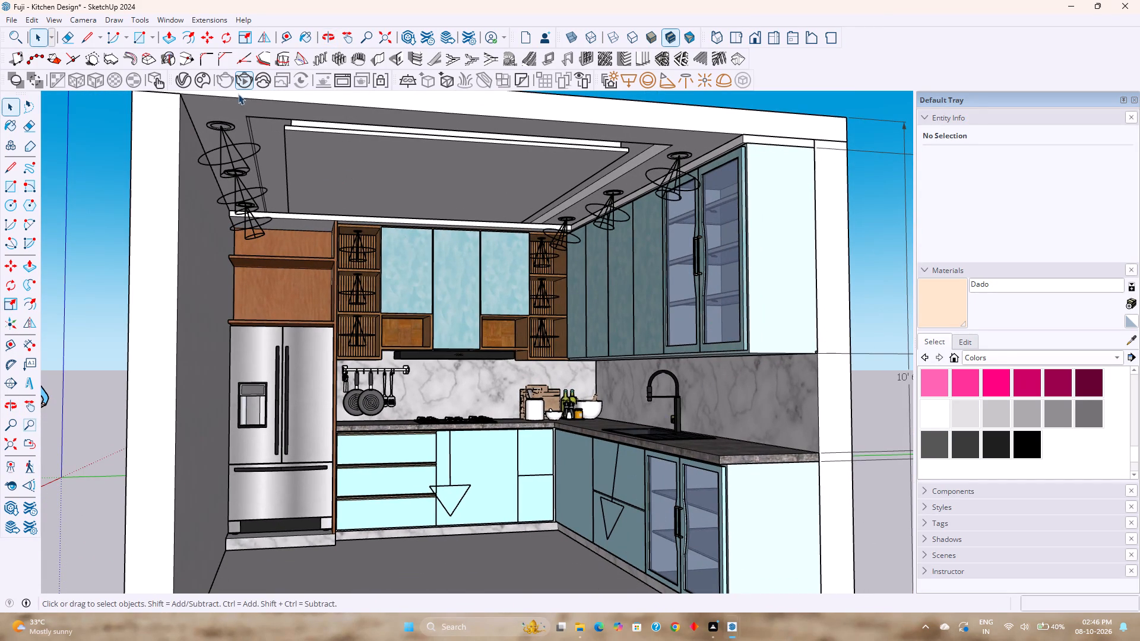
left_click(248, 80)
left_click(243, 85)
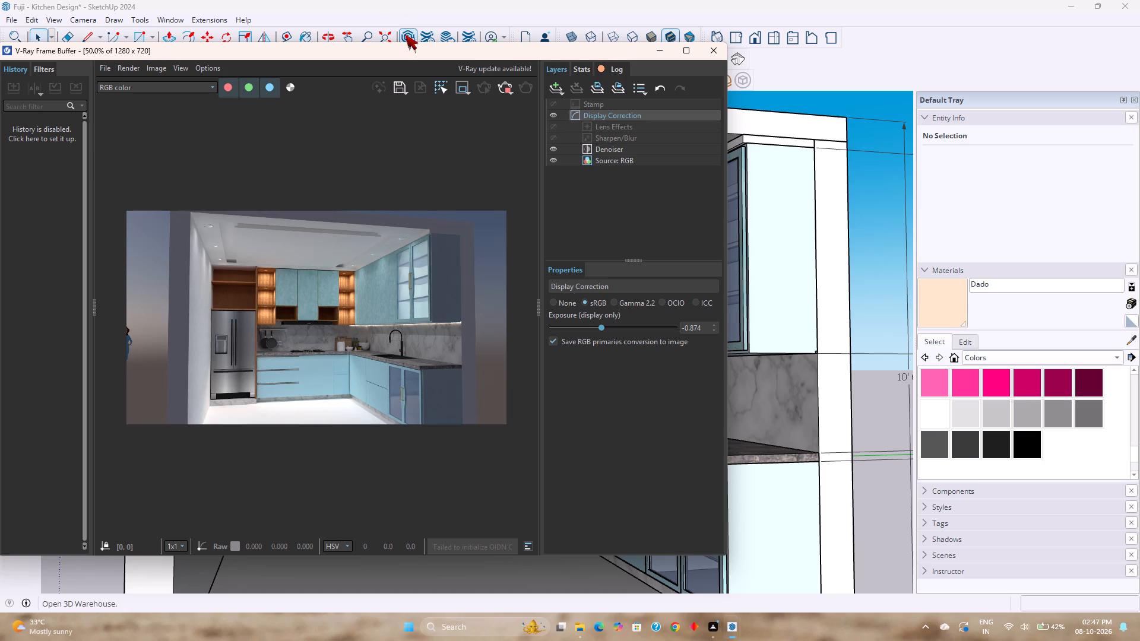
left_click_drag(399, 51, 460, 112)
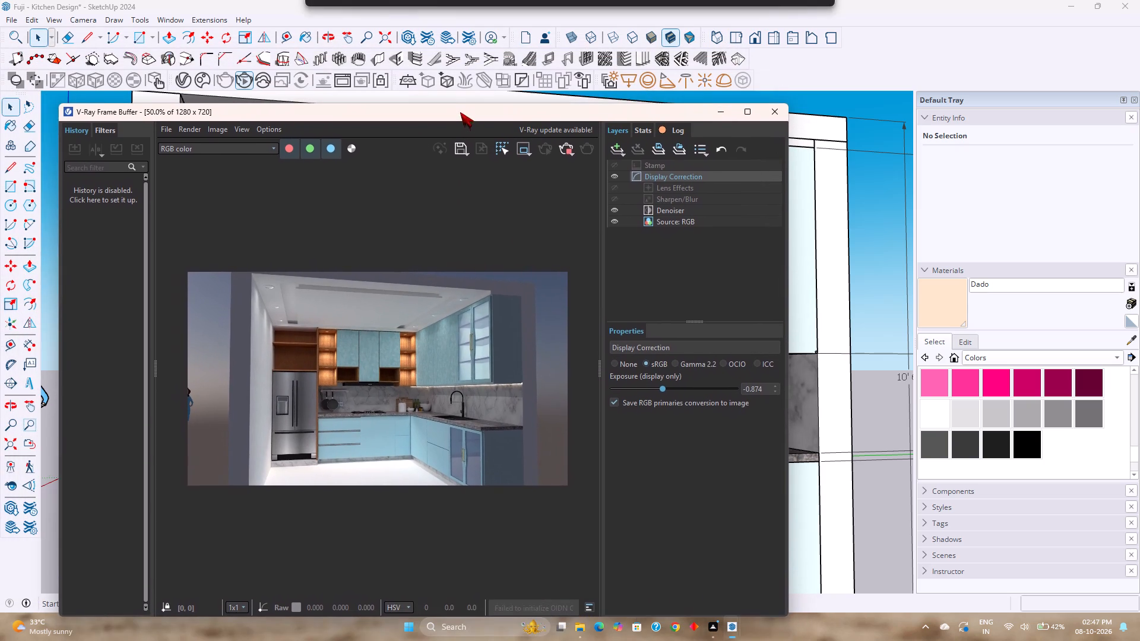
left_click_drag(460, 112, 460, 110)
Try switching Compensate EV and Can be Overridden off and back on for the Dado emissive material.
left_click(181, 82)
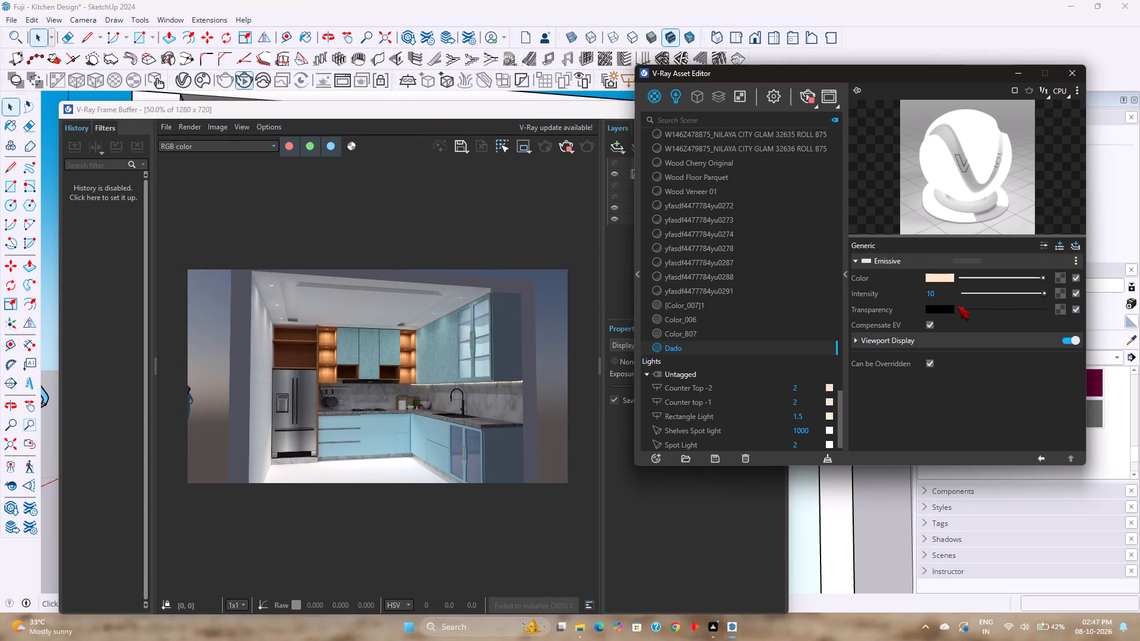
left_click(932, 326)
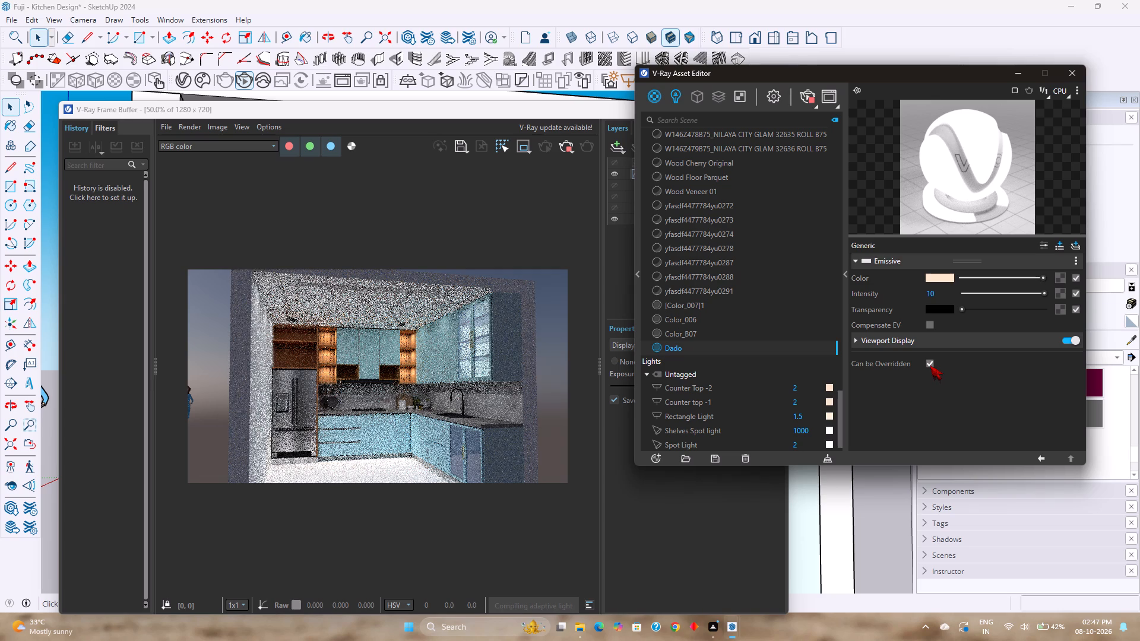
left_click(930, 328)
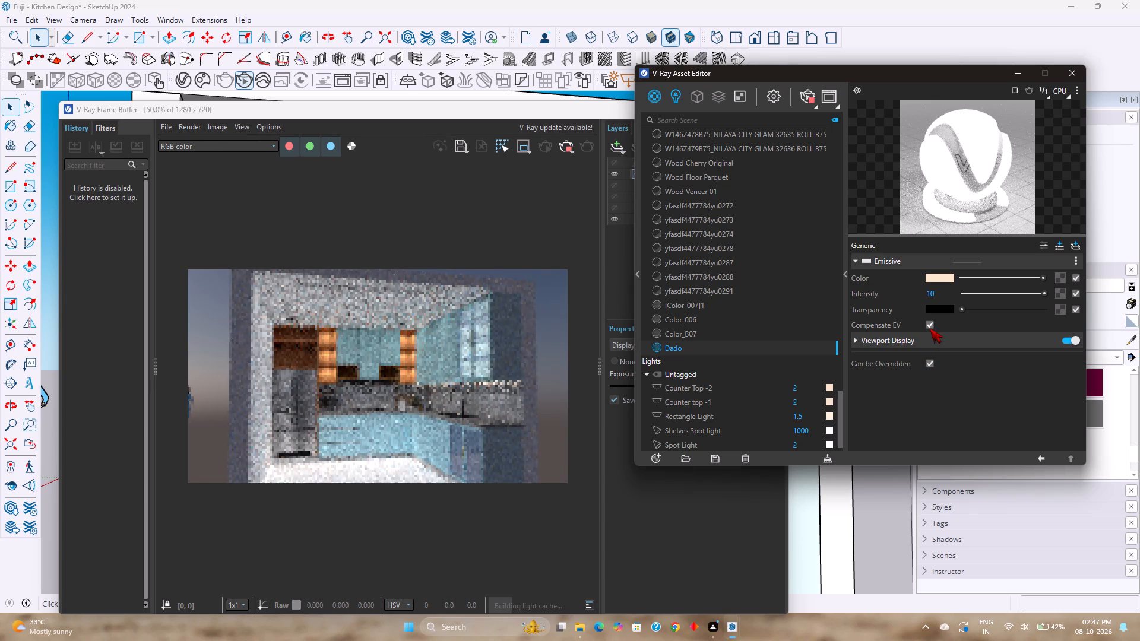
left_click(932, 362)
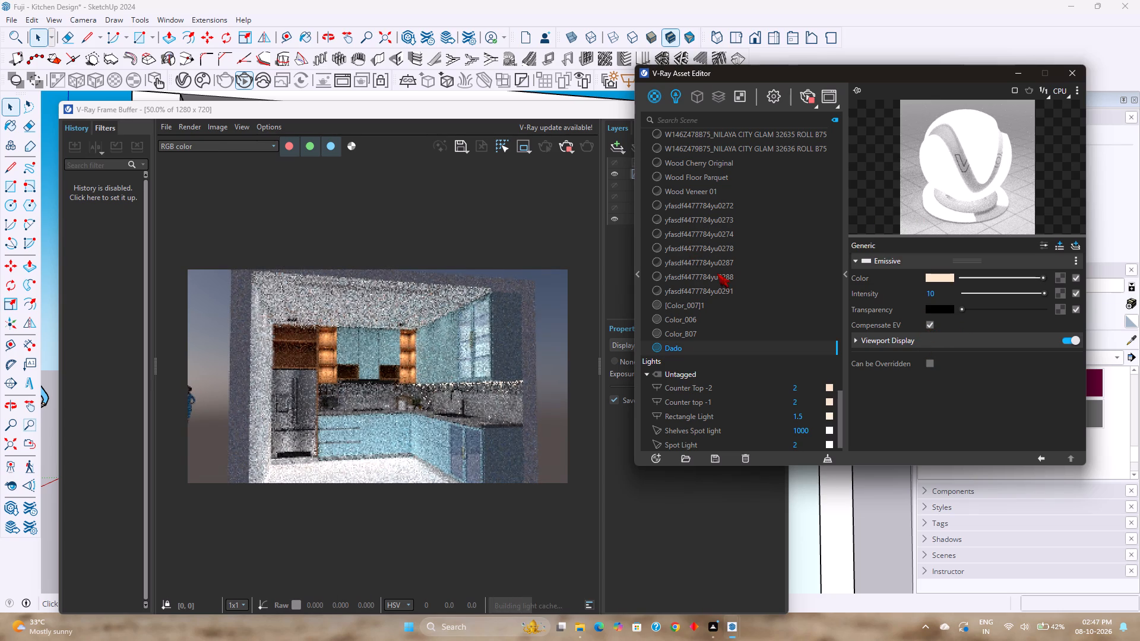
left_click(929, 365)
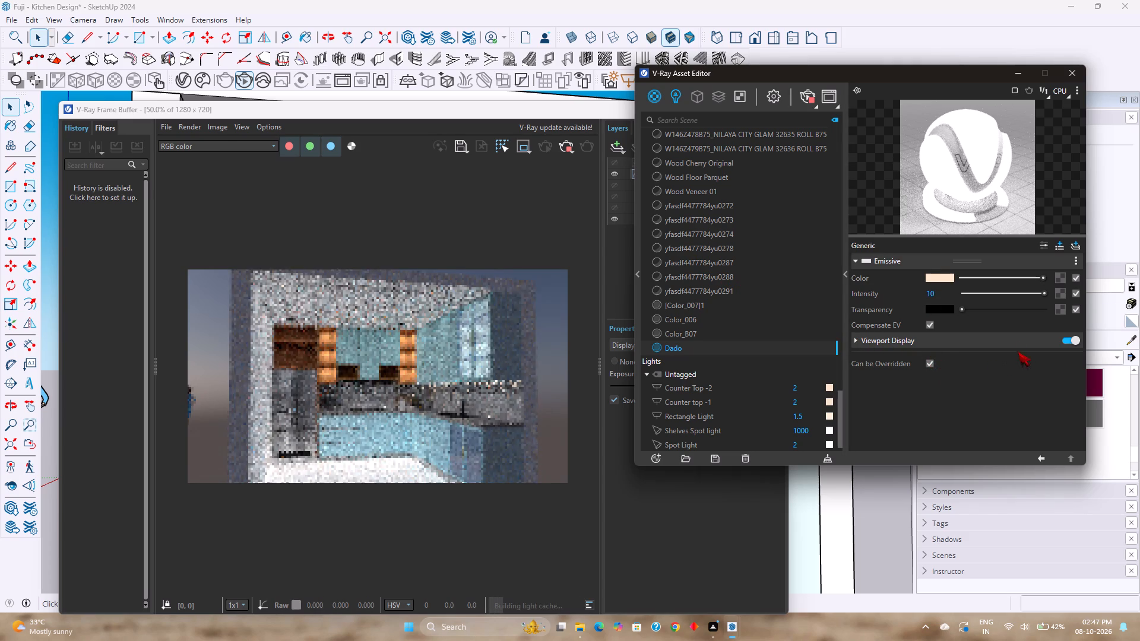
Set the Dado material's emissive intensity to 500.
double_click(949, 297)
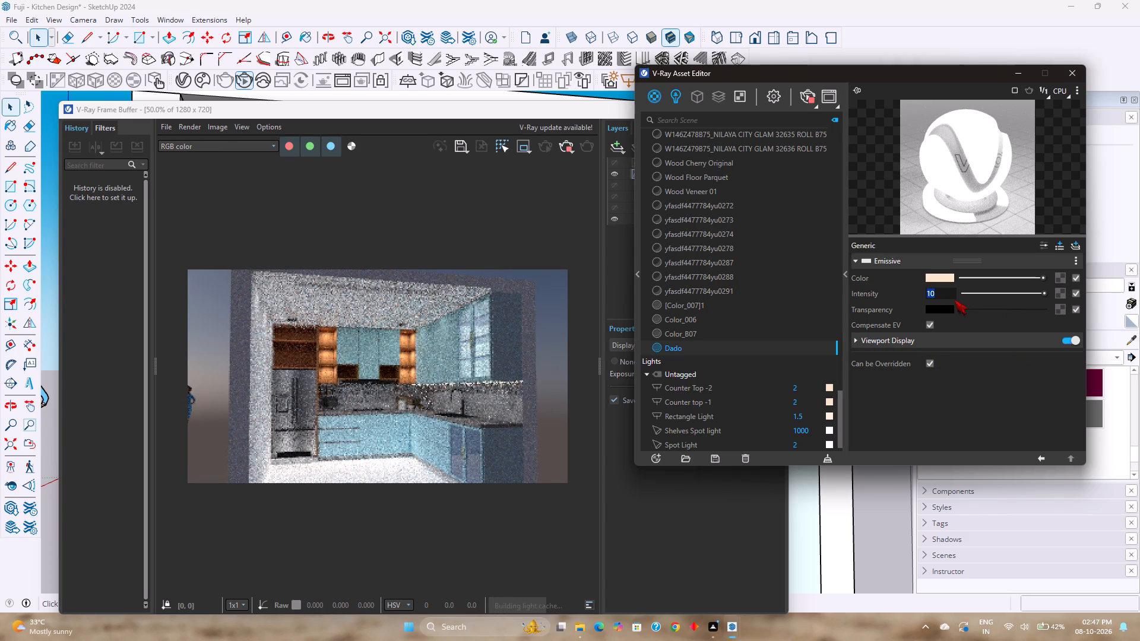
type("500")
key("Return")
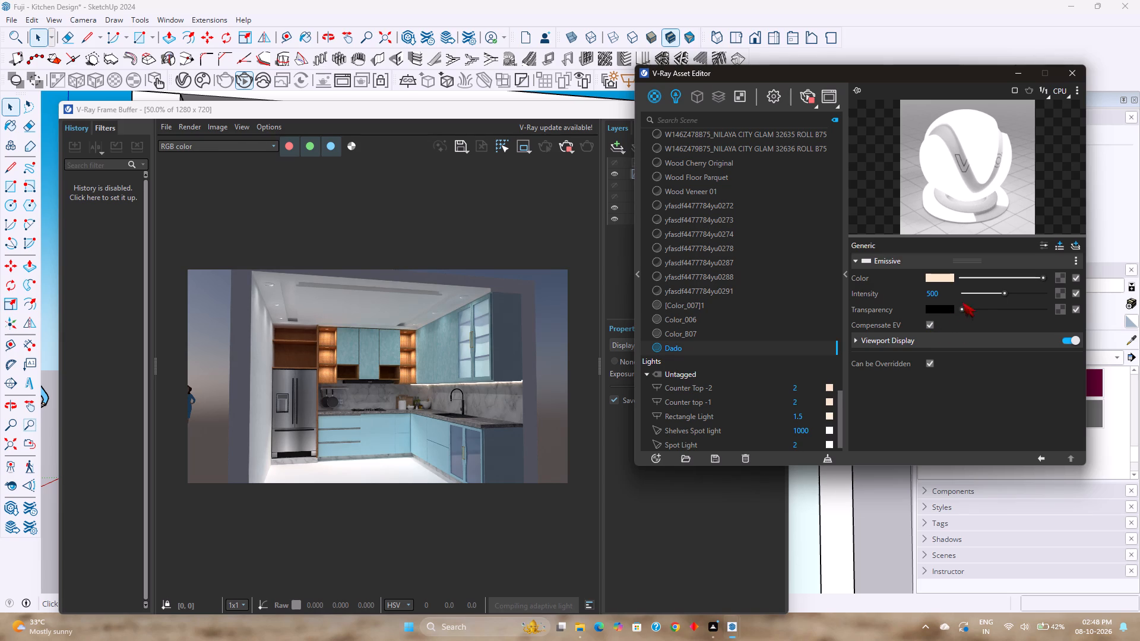
Set the Dado material's emissive intensity to 2000.
double_click(938, 290)
type("2000")
key("Return")
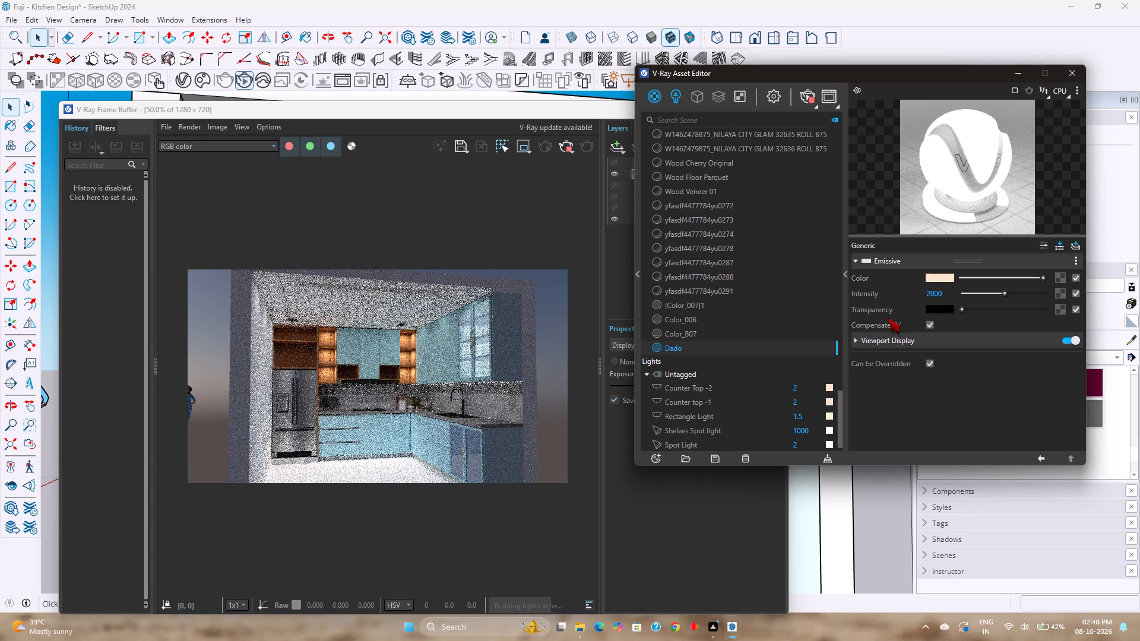
Turn off Opacity in the Dado material's viewport display settings, and minimise the V-Ray Asset Editor and Frame Buffer.
left_click(854, 260)
left_click(867, 275)
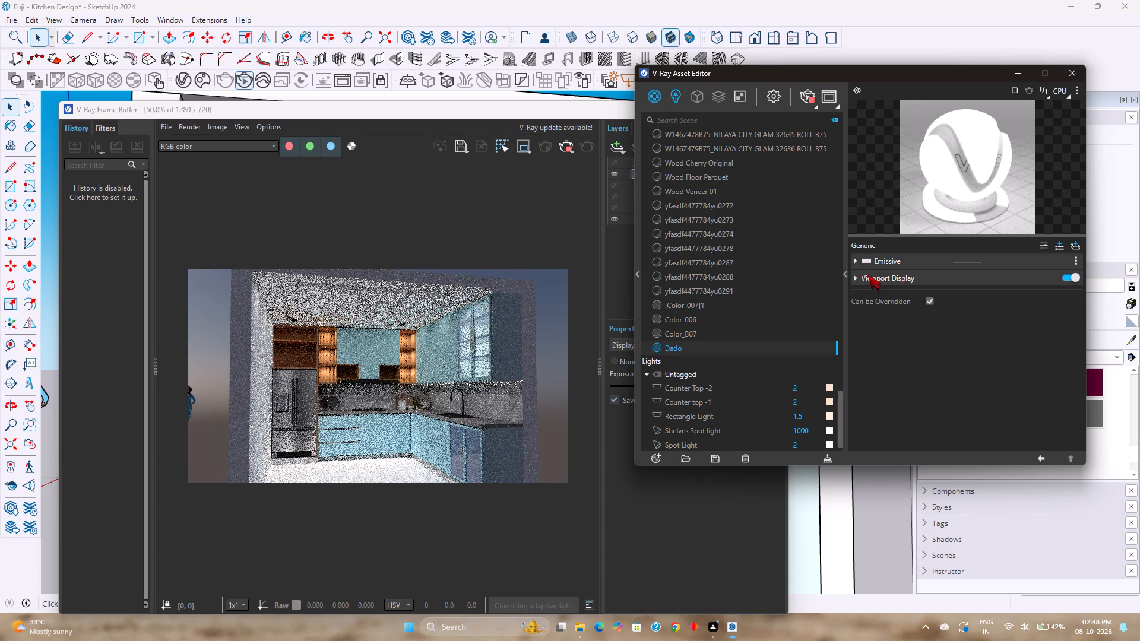
left_click(882, 255)
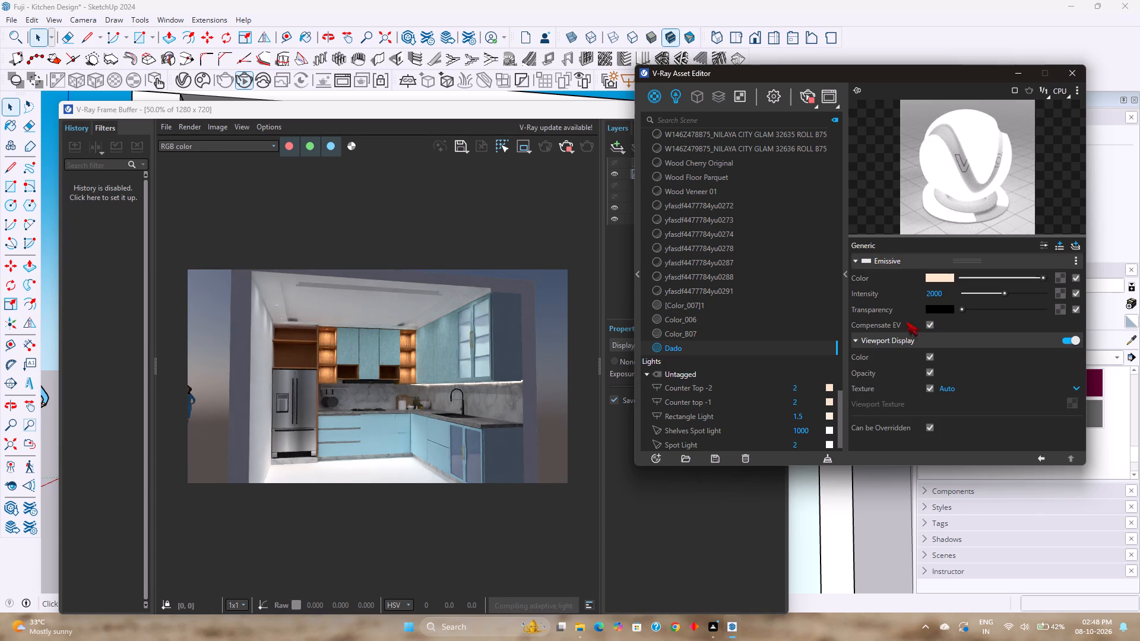
left_click(935, 376)
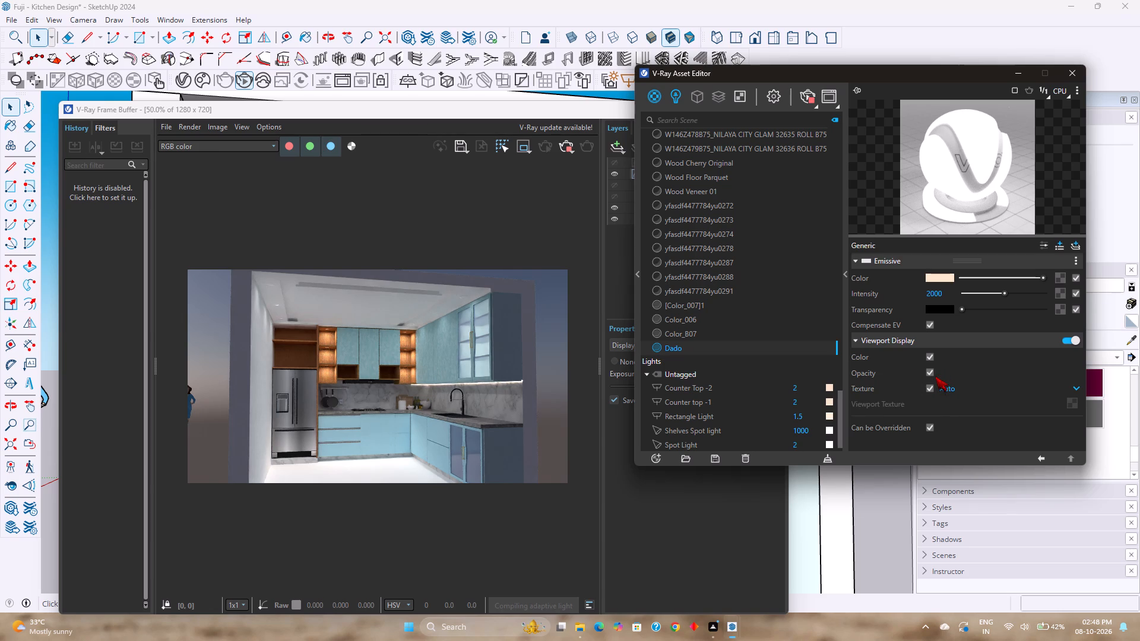
left_click(931, 372)
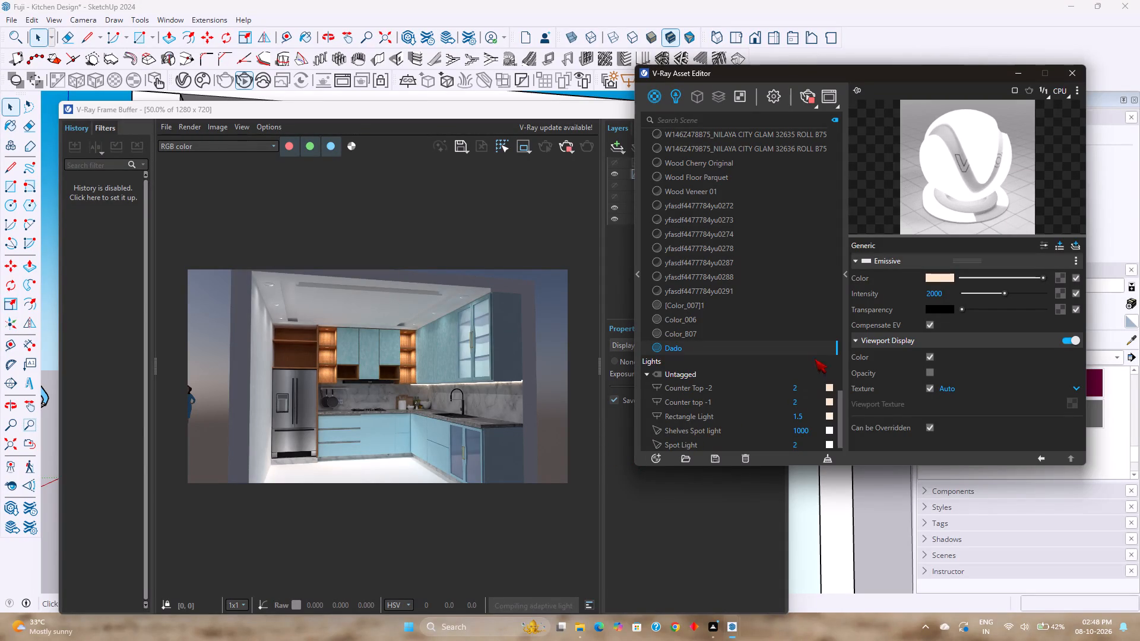
left_click(1015, 64)
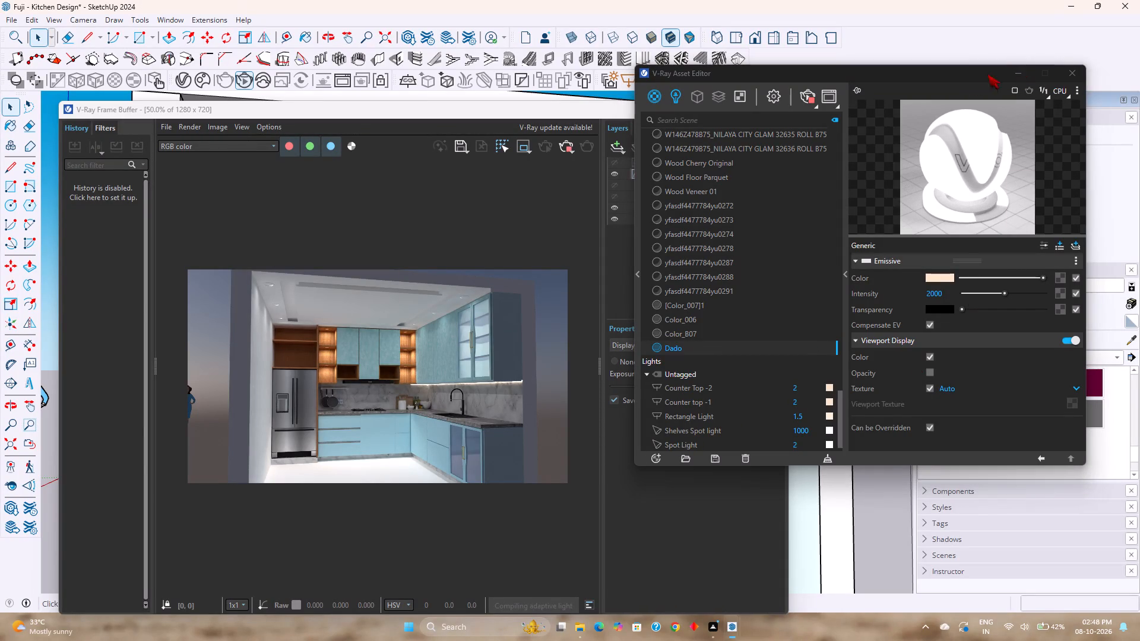
left_click(1018, 67)
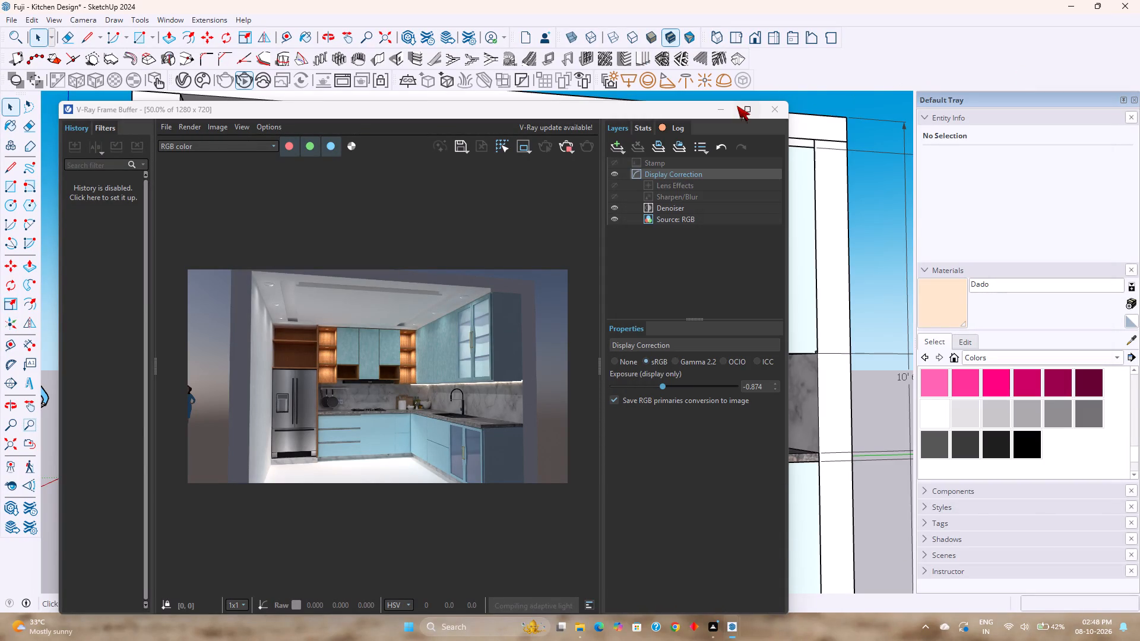
left_click(729, 107)
Open the nested wall cabinet groups down to the light strip and push its exposed end face back 2".
middle_click_drag(780, 422, 713, 373)
scroll(746, 294, "up", 16)
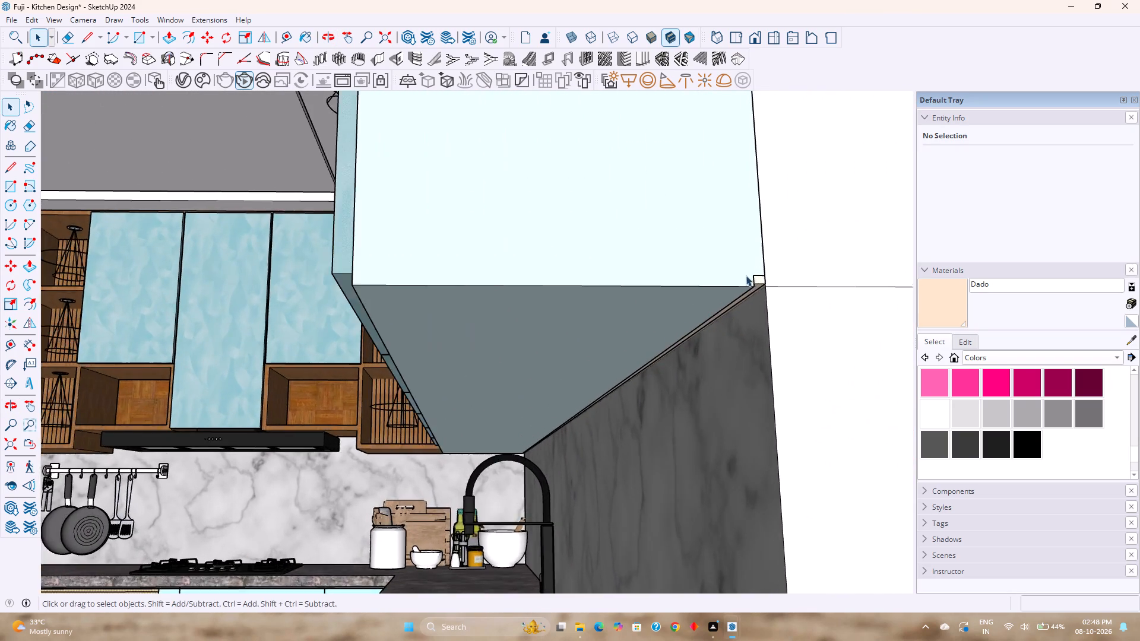
scroll(753, 285, "up", 9)
left_click(764, 279)
double_click(766, 276)
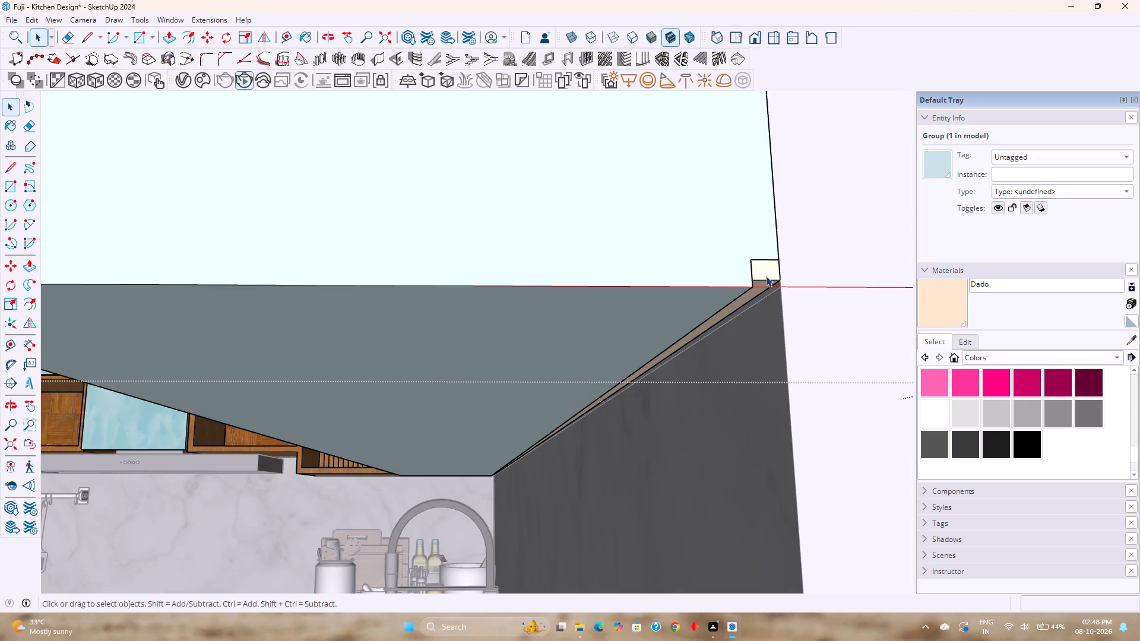
left_click(767, 272)
left_click(762, 273)
double_click(759, 275)
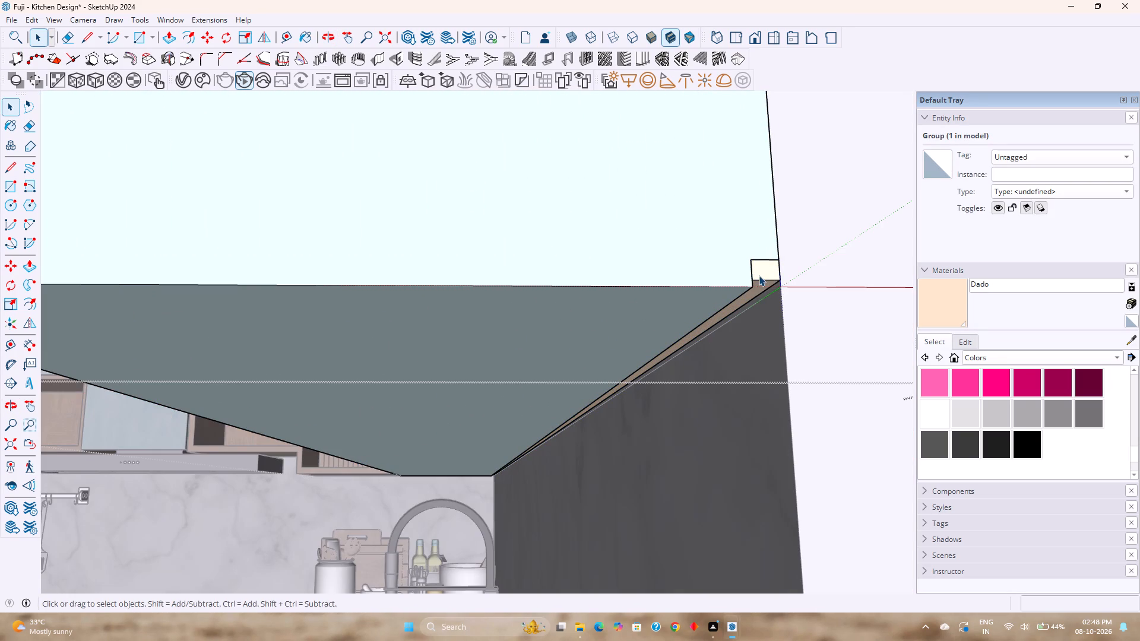
key("p")
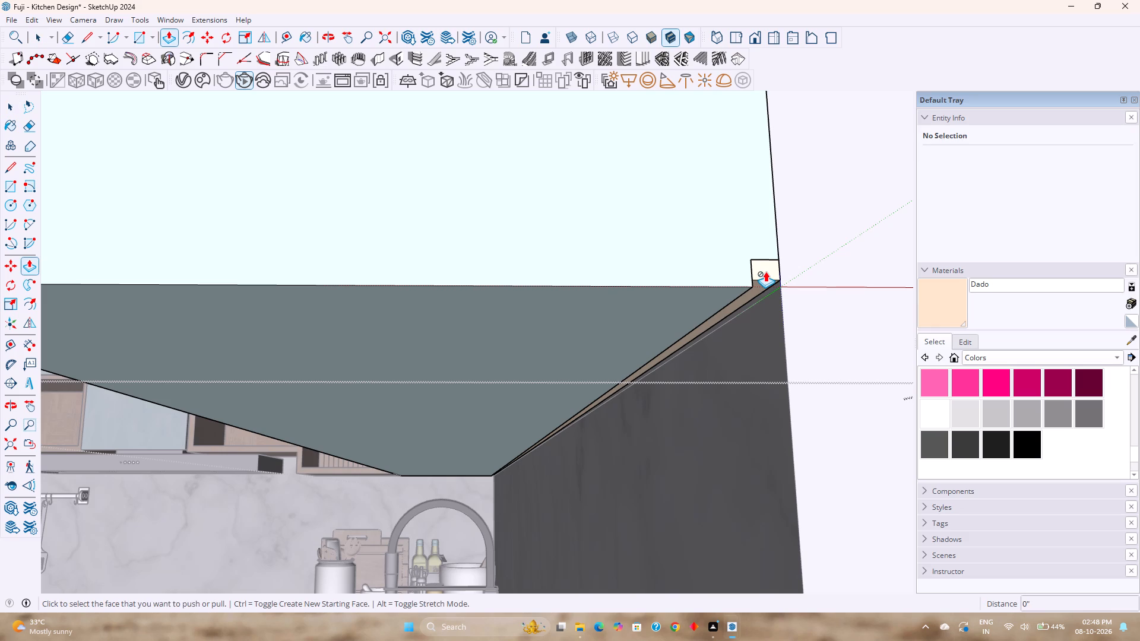
key("space")
double_click(765, 271)
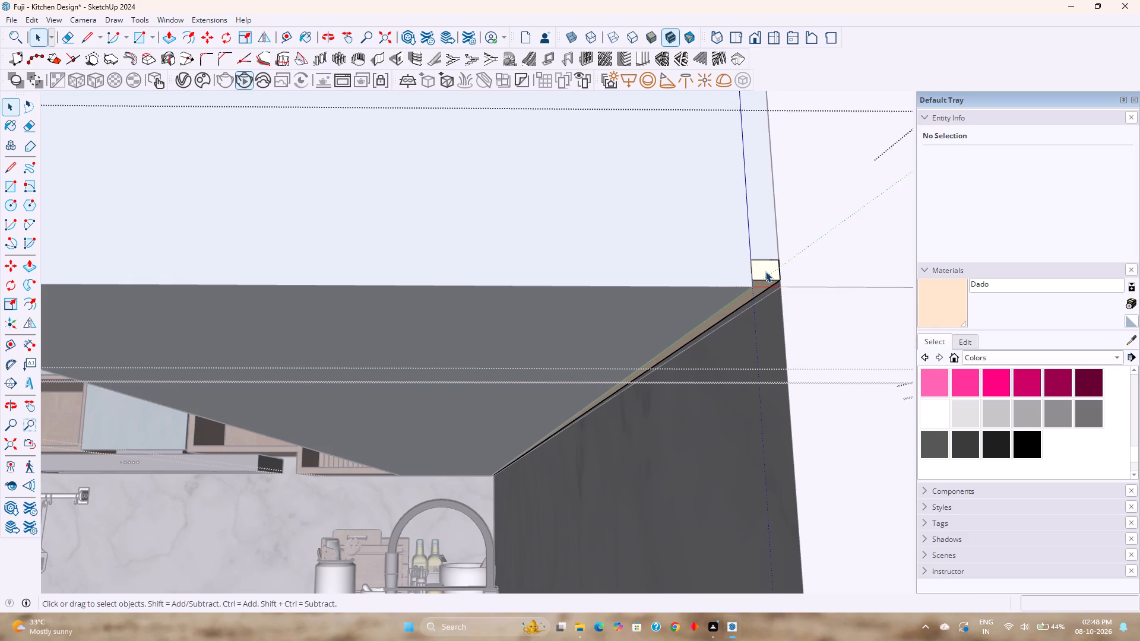
key("p")
left_click(767, 269)
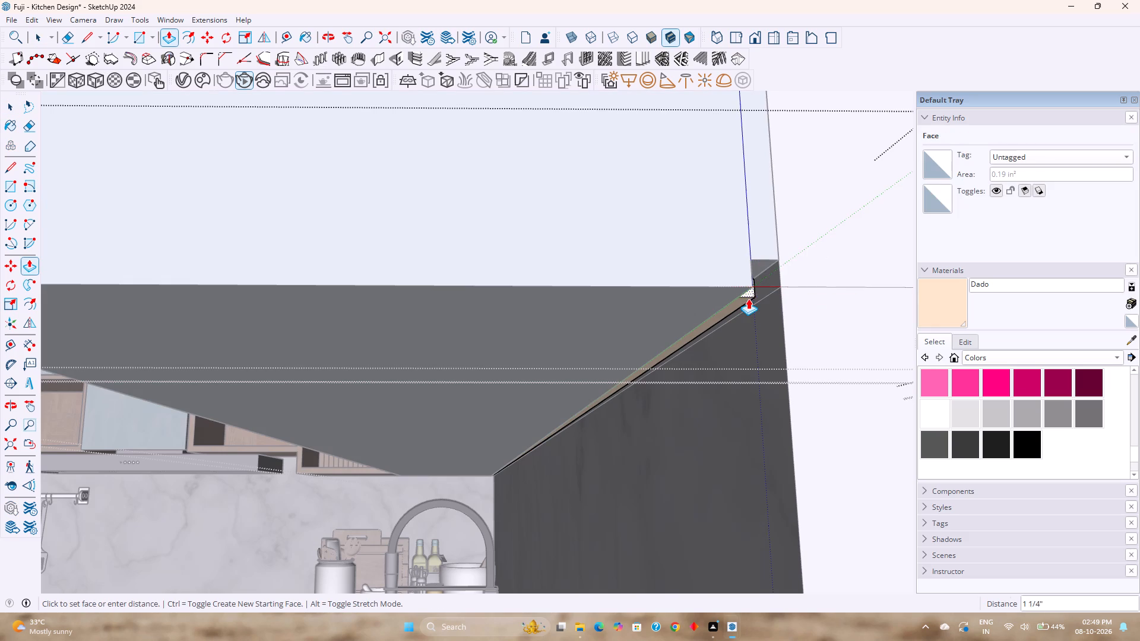
middle_click_drag(745, 300, 759, 207)
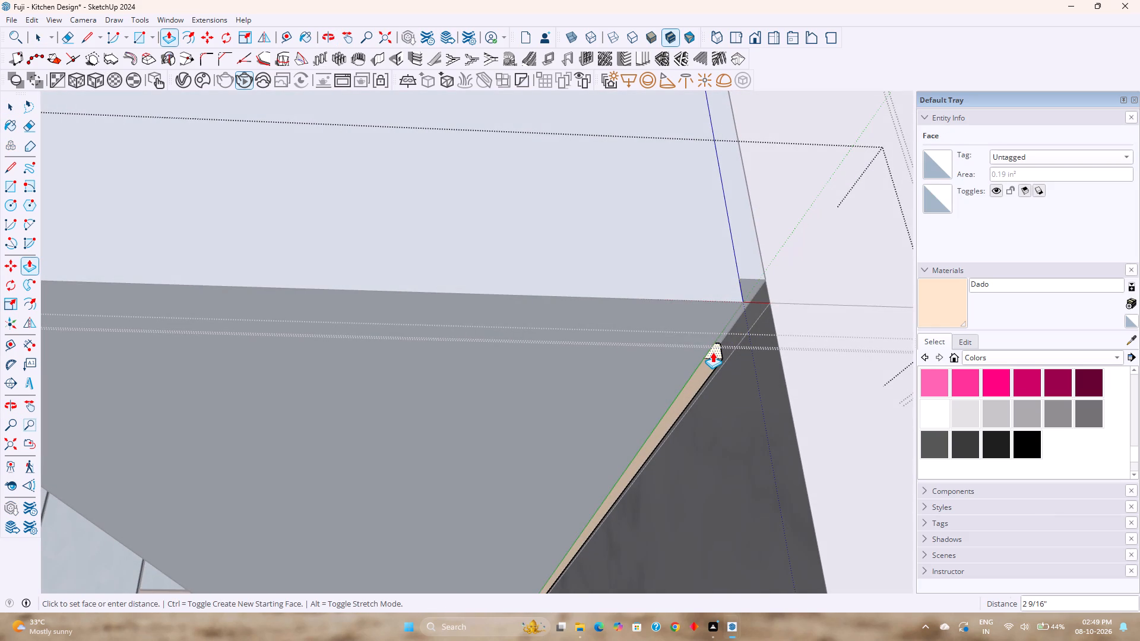
key("2")
key("Return")
Leave the light strip group and draw a 1/2" line across the open end of the wall cabinet's lower recess.
middle_click_drag(736, 320, 593, 299)
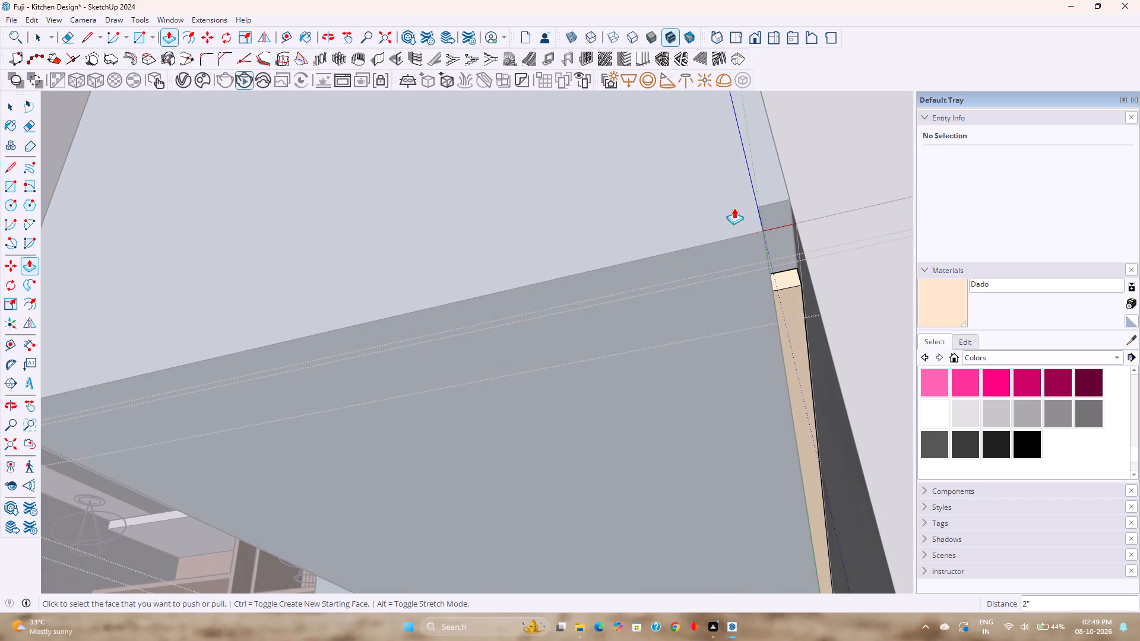
left_click(88, 39)
key("space")
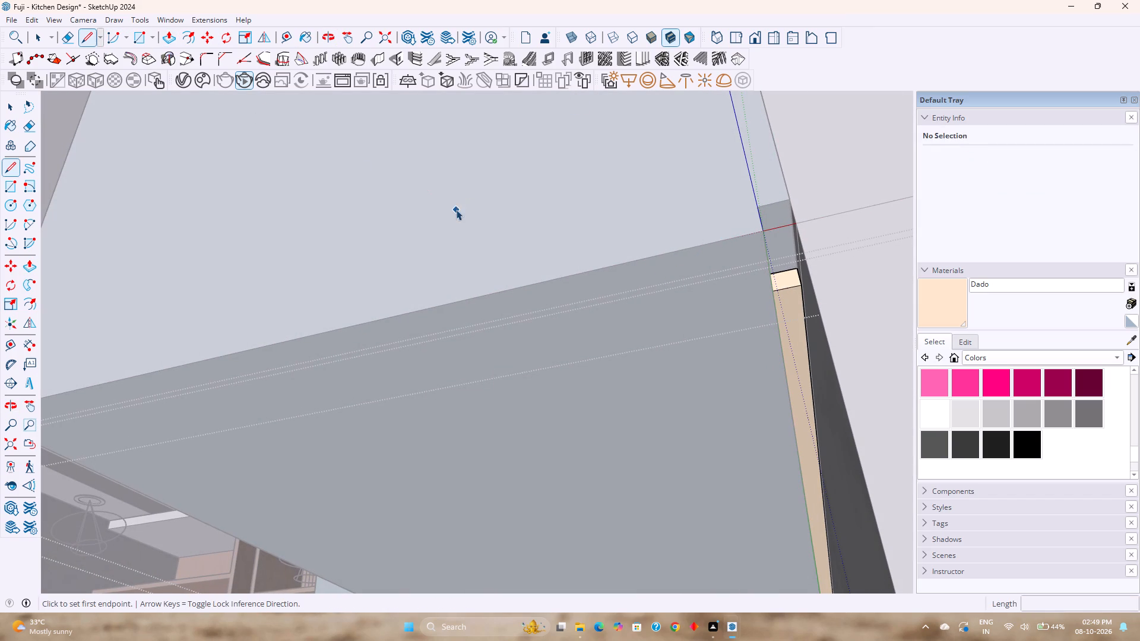
key("Escape")
left_click(757, 233)
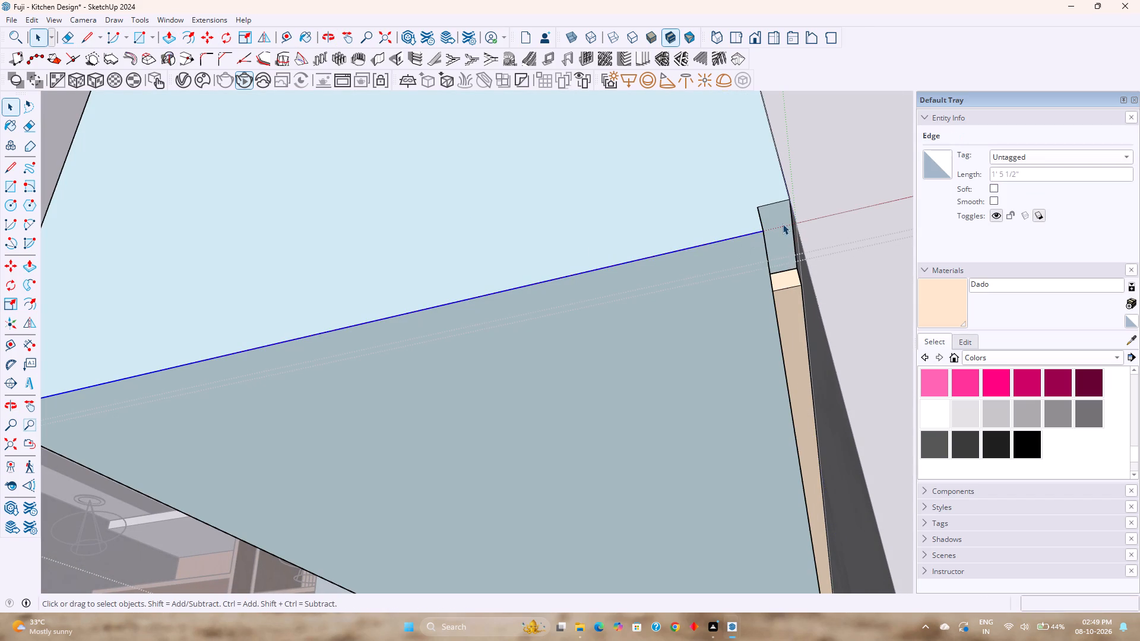
left_click(92, 35)
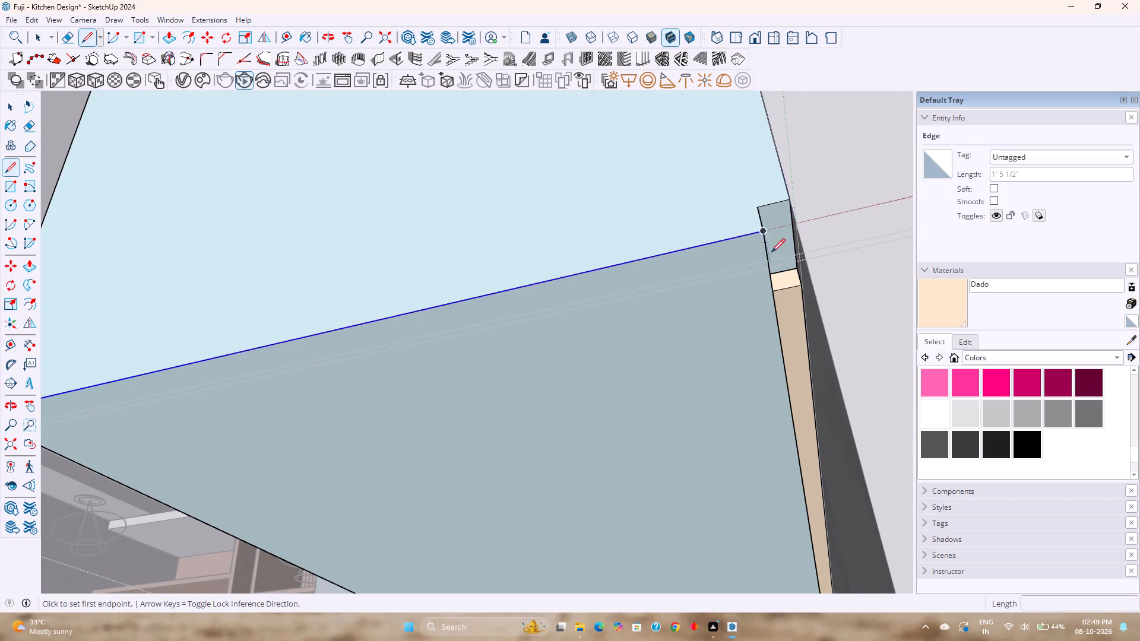
left_click(765, 232)
left_click(794, 221)
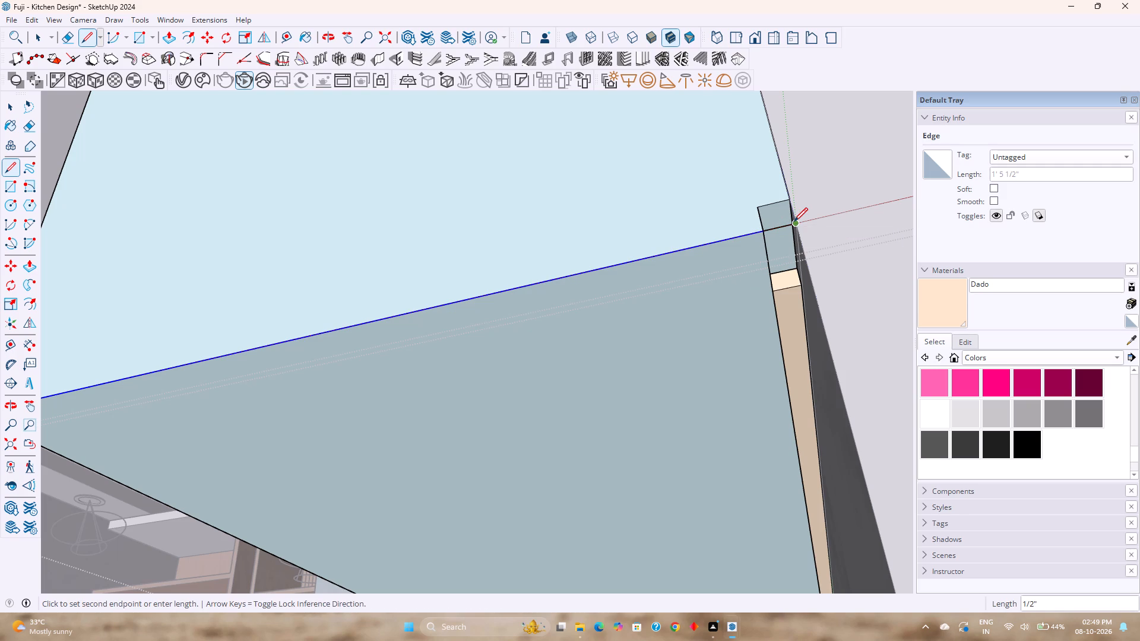
left_click(790, 202)
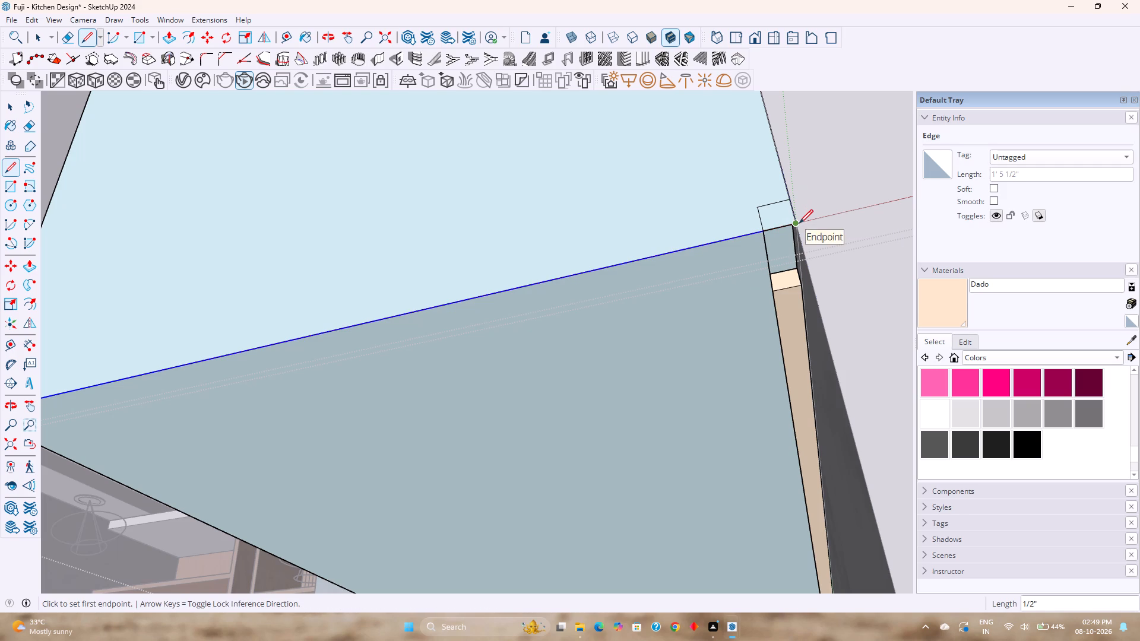
Push/Pull the new square end face 2" inward to fill the recess up to the shortened light strip.
key("space")
key("p")
left_click(778, 217)
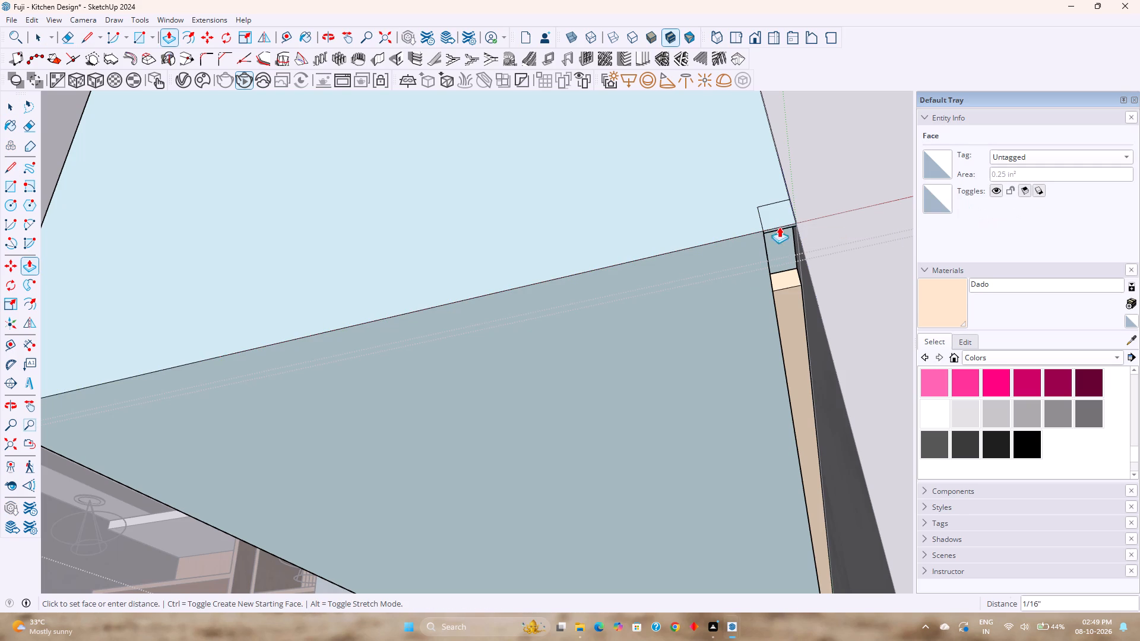
key("2")
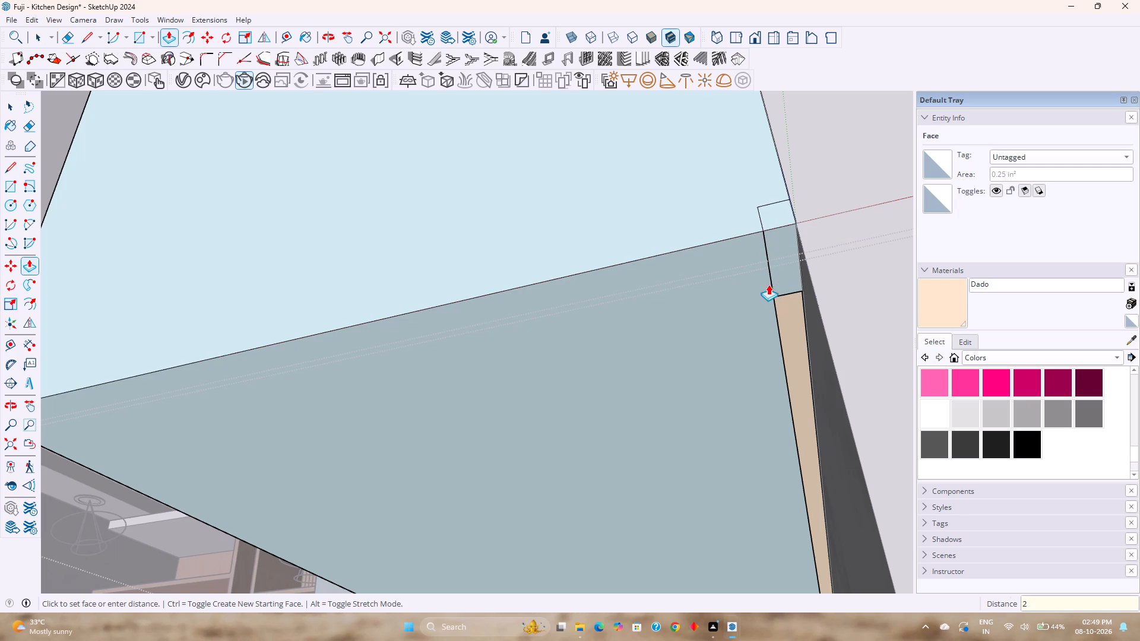
key("Return")
key("space")
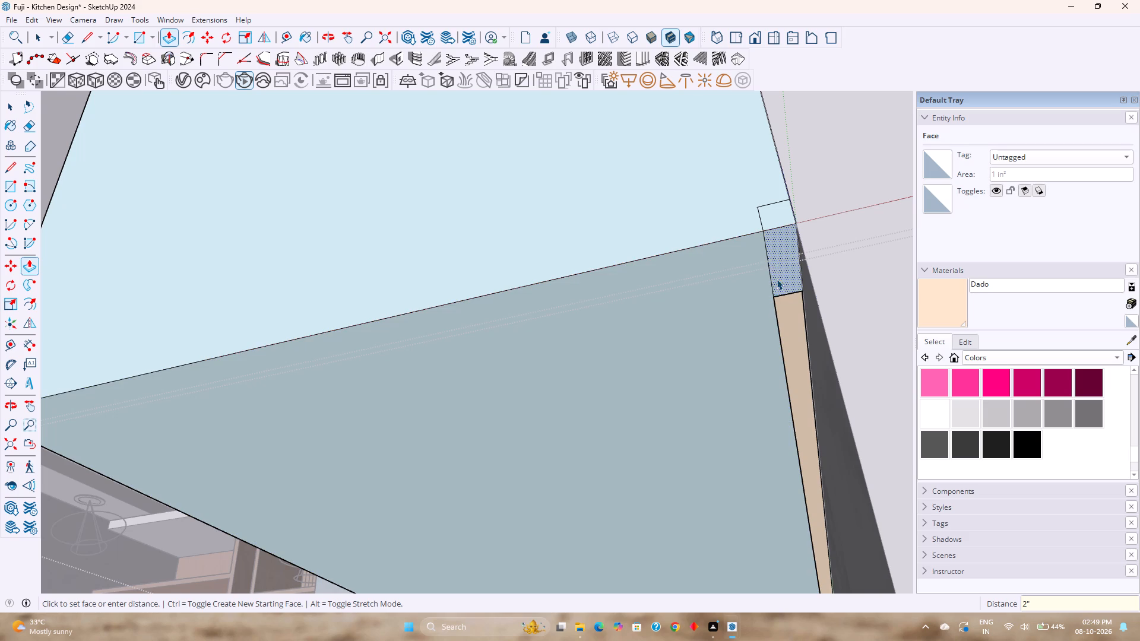
Delete the three leftover edges around the filled recess end of the wall cabinet and leave its nested groups.
left_click(768, 269)
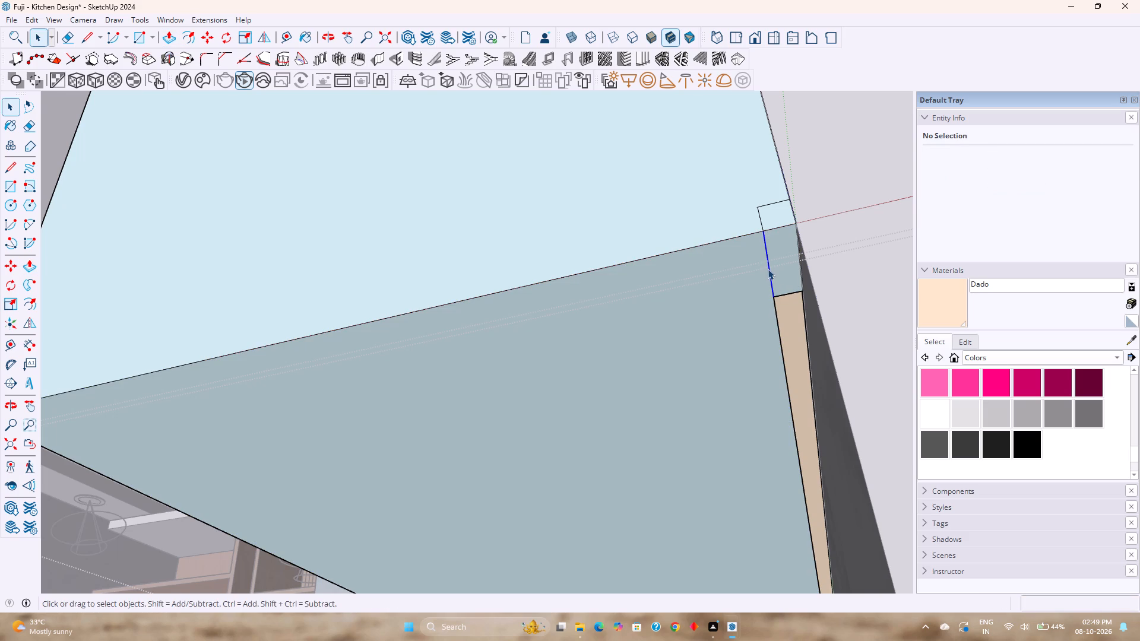
key("Delete")
left_click(759, 217)
key("Delete")
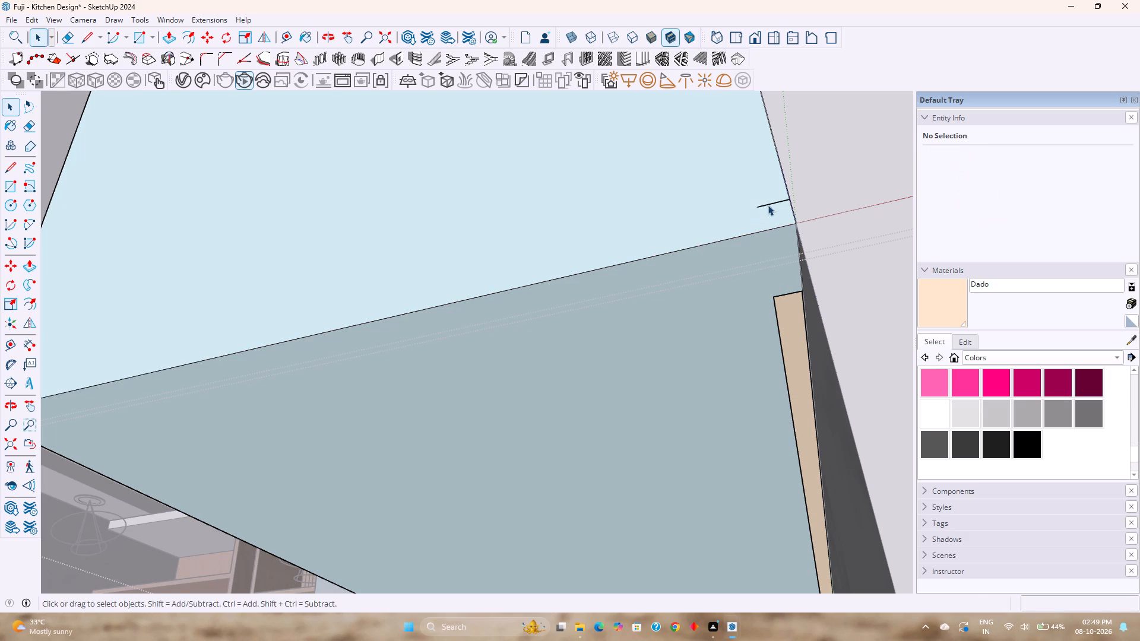
left_click(768, 205)
key("Delete")
scroll(743, 236, "down", 2)
middle_click_drag(743, 242, 816, 318)
scroll(798, 312, "down", 6)
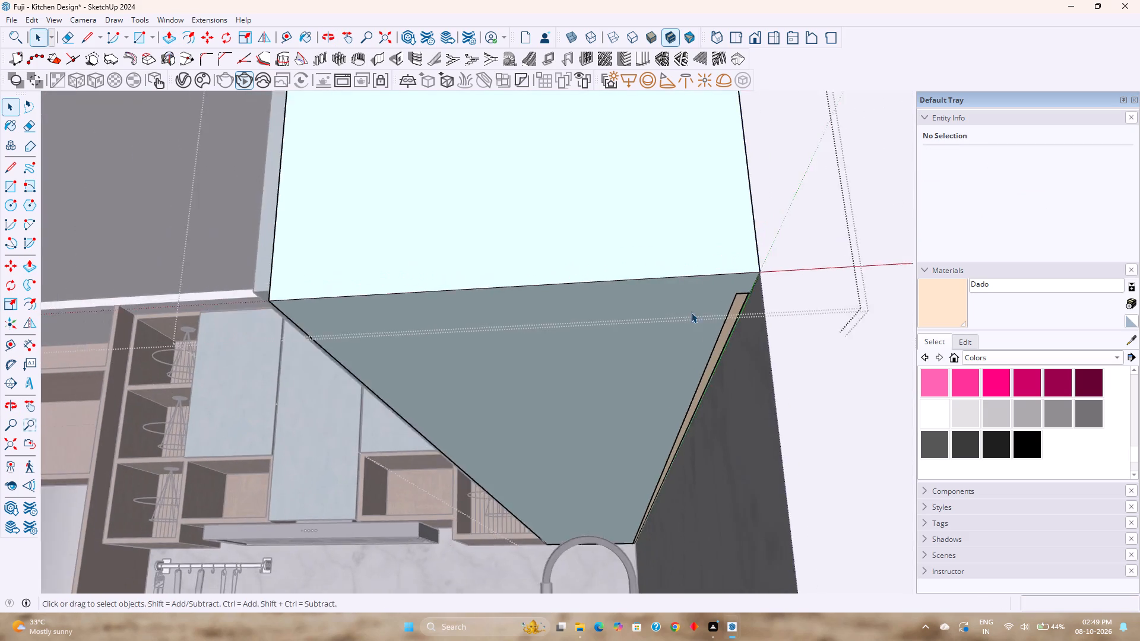
scroll(691, 312, "down", 1)
middle_click_drag(691, 312, 800, 355)
scroll(798, 343, "down", 9)
middle_click_drag(780, 331, 794, 359)
scroll(791, 341, "down", 3)
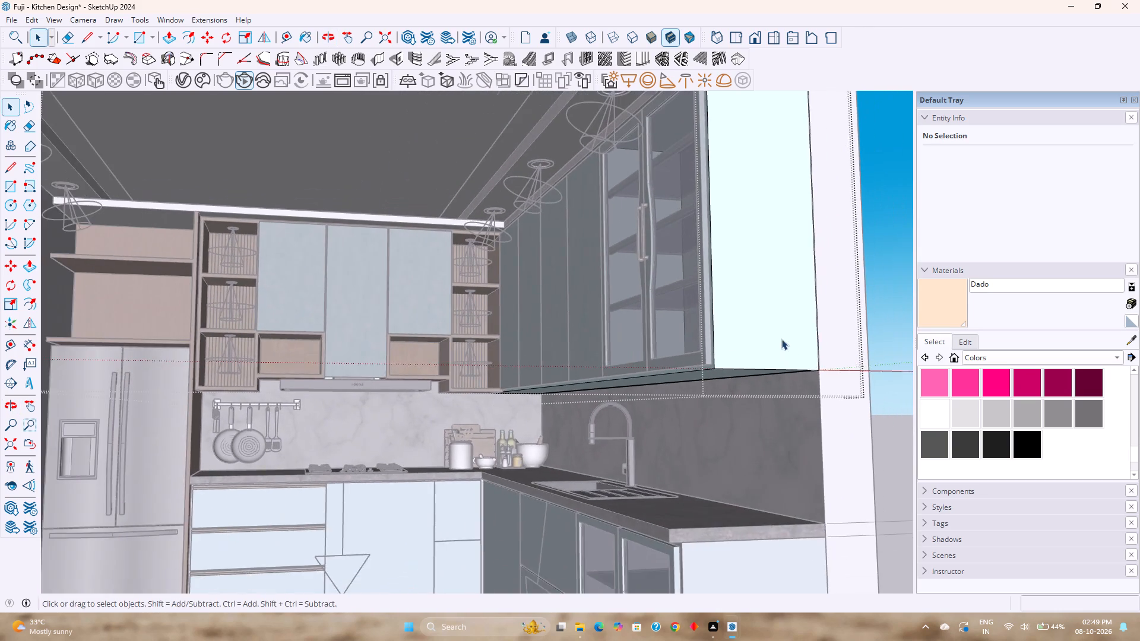
scroll(781, 339, "down", 5)
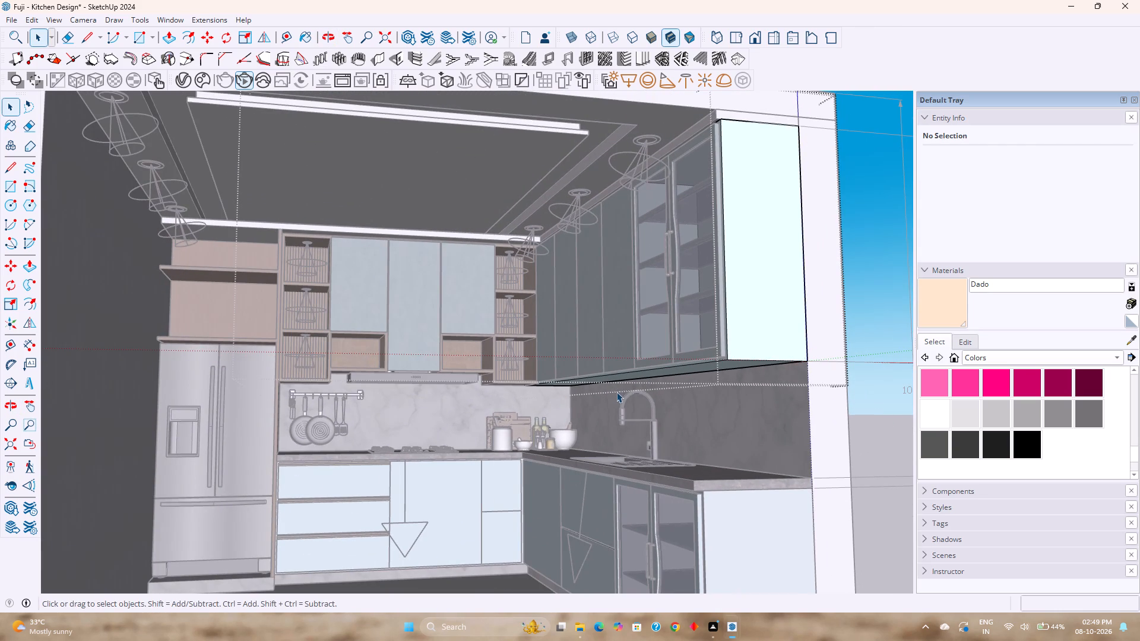
key("Escape")
key("Escape")
Look up at the wall cabinets' underside, restore the V-Ray Frame Buffer and set the Display Correction exposure to 0.
scroll(667, 399, "up", 3)
middle_click_drag(667, 399, 664, 369)
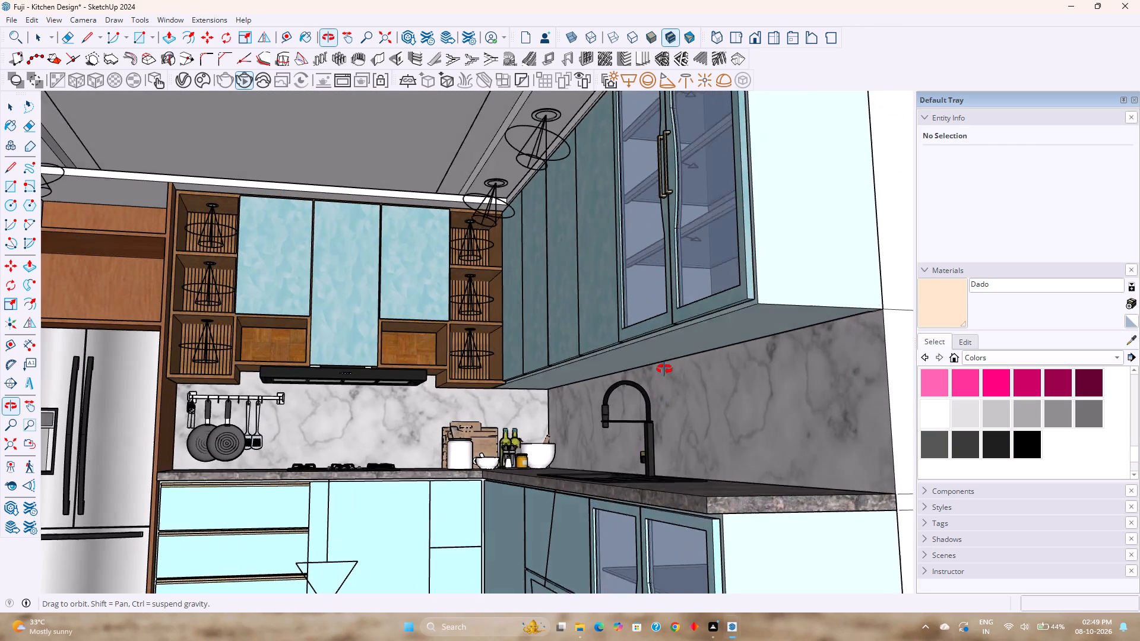
middle_click_drag(664, 369, 664, 352)
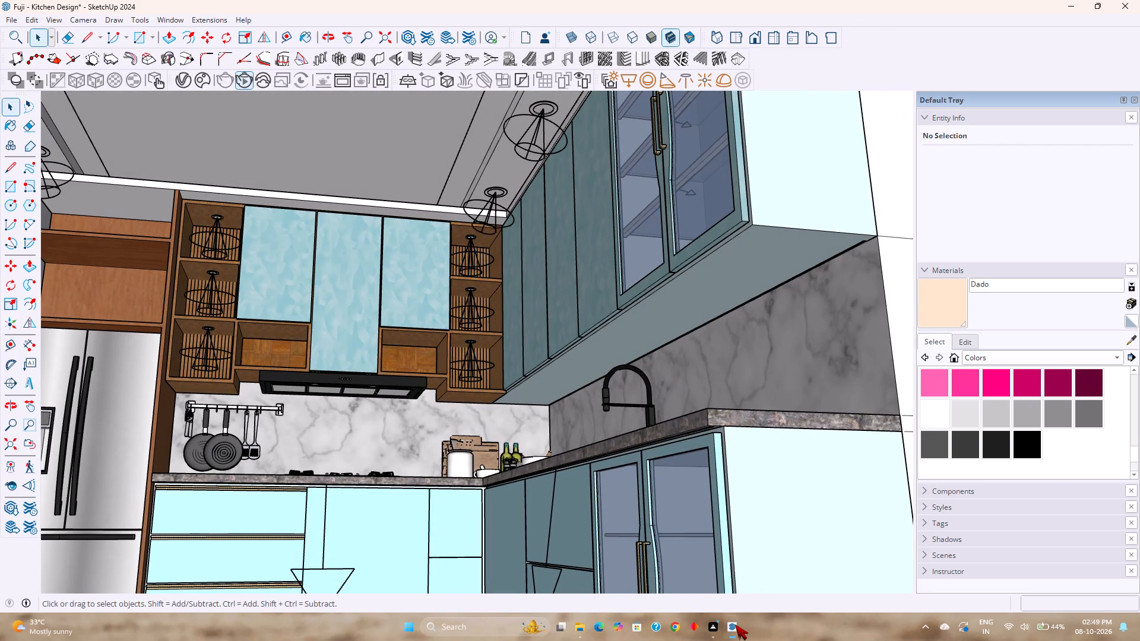
left_click(735, 624)
left_click(746, 589)
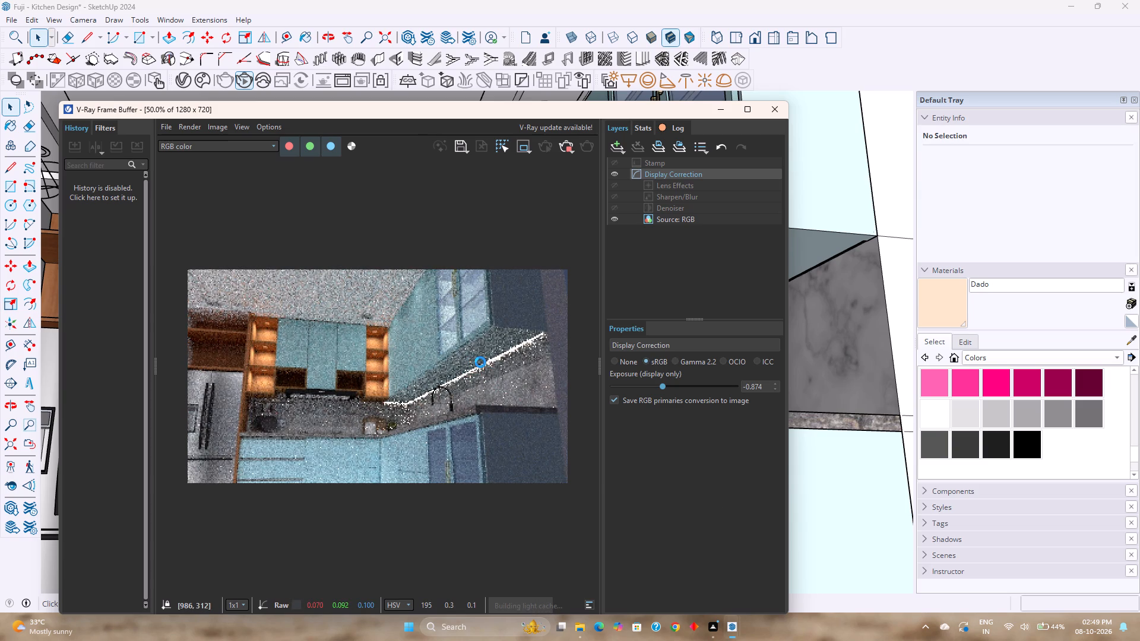
double_click(768, 389)
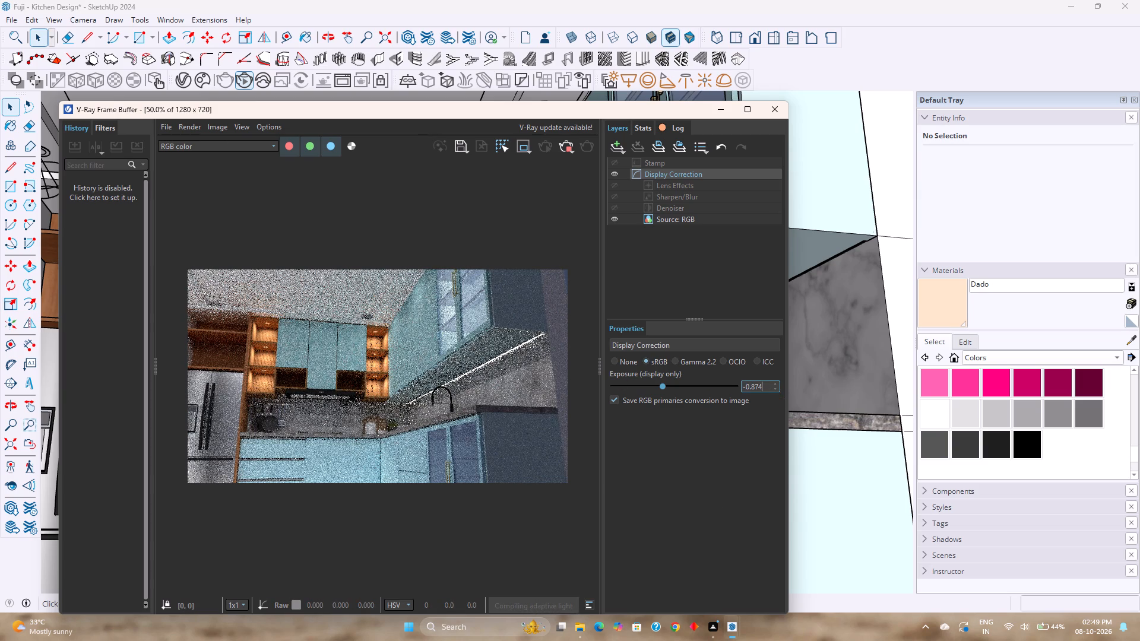
key("0")
key("Return")
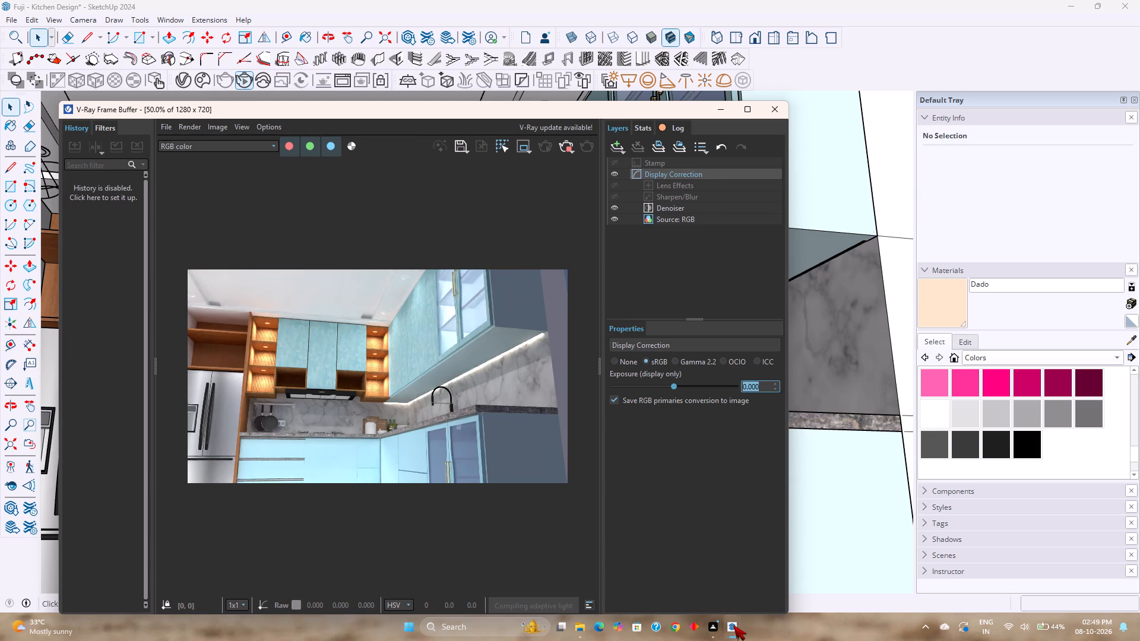
Set the Dado material's emissive intensity to 4000, turn its viewport display Opacity on, and minimise both V-Ray windows.
left_click(830, 573)
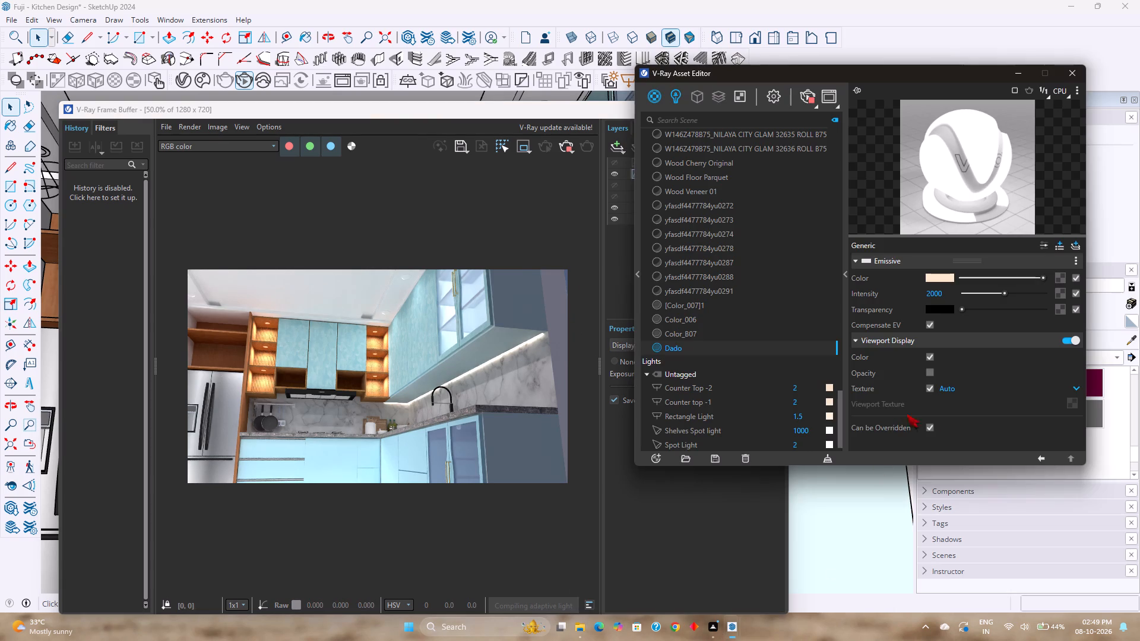
left_click_drag(1014, 293, 1077, 282)
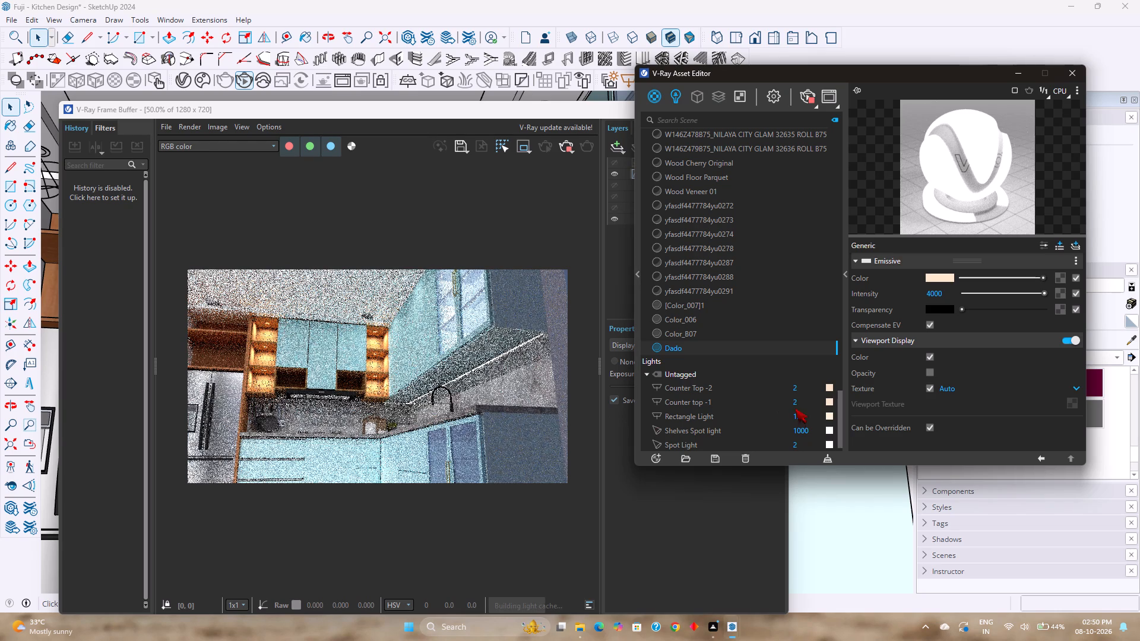
left_click(926, 376)
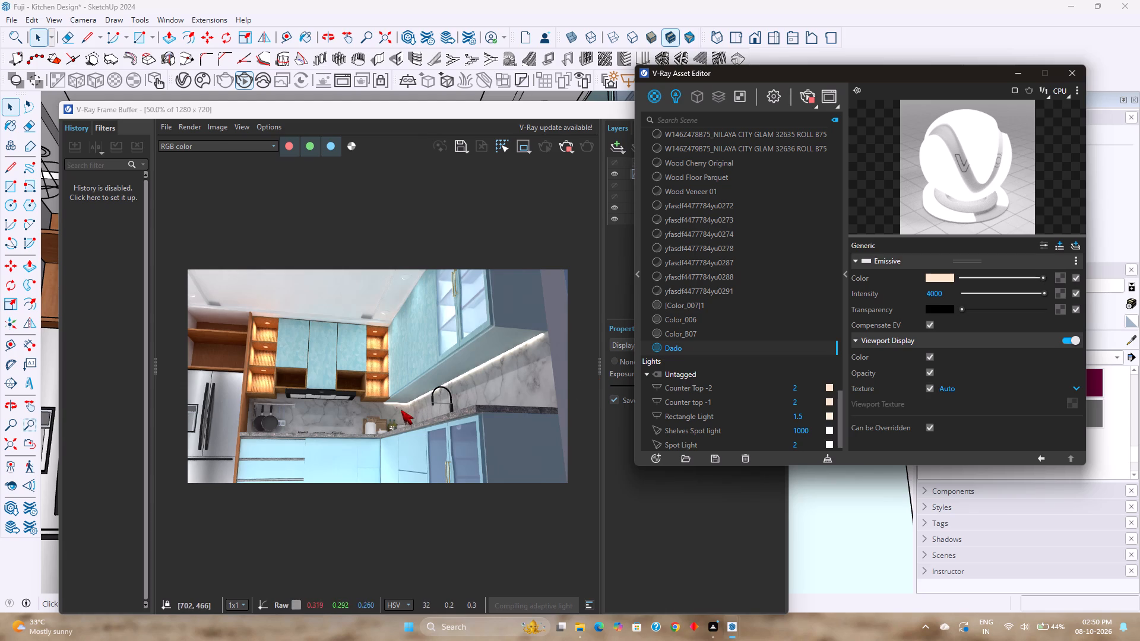
left_click(1013, 68)
left_click(712, 112)
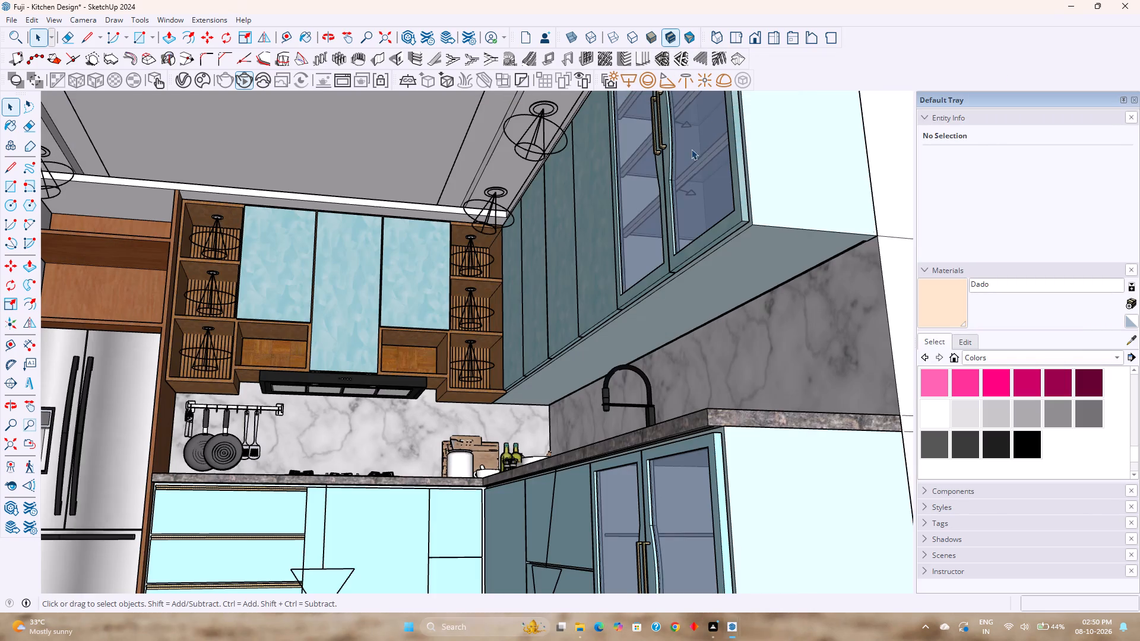
Examine the back wall cabinets, the range hood's underside and its two lamps from below.
scroll(492, 412, "down", 3)
scroll(382, 515, "down", 3)
middle_click_drag(444, 511, 454, 506, "shift")
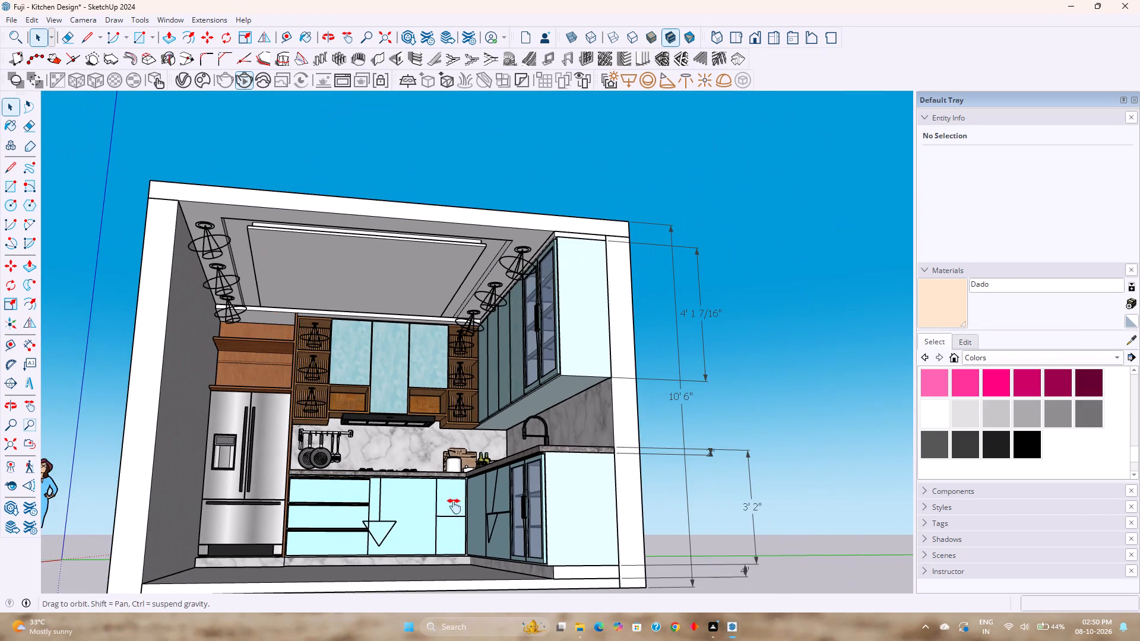
middle_click_drag(454, 506, 558, 460, "shift")
middle_click_drag(577, 452, 500, 523)
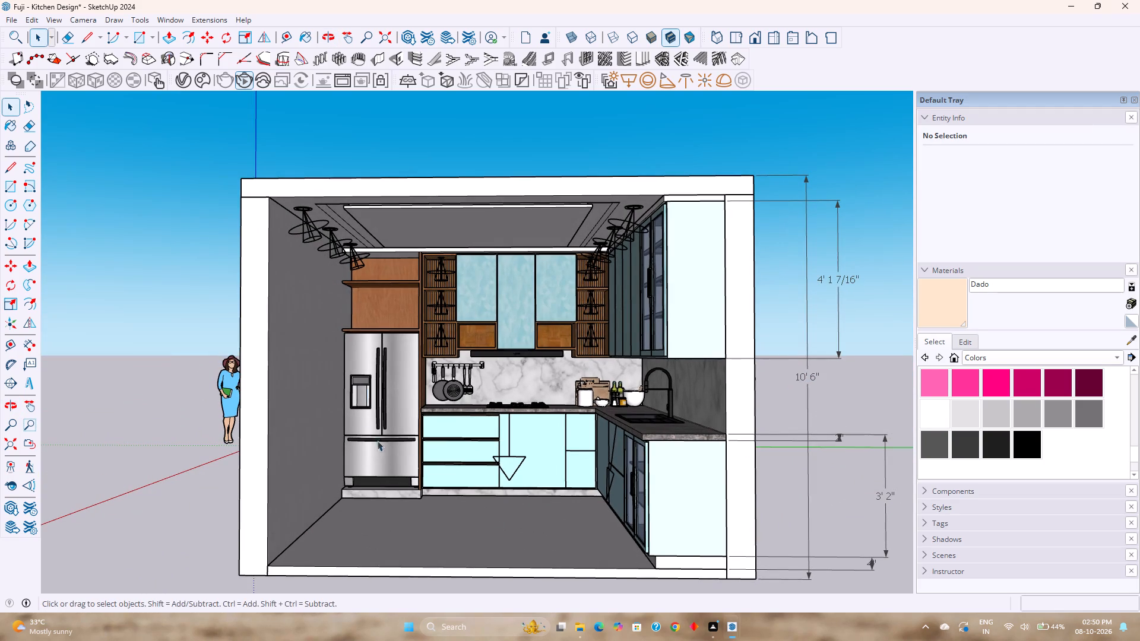
scroll(549, 350, "up", 8)
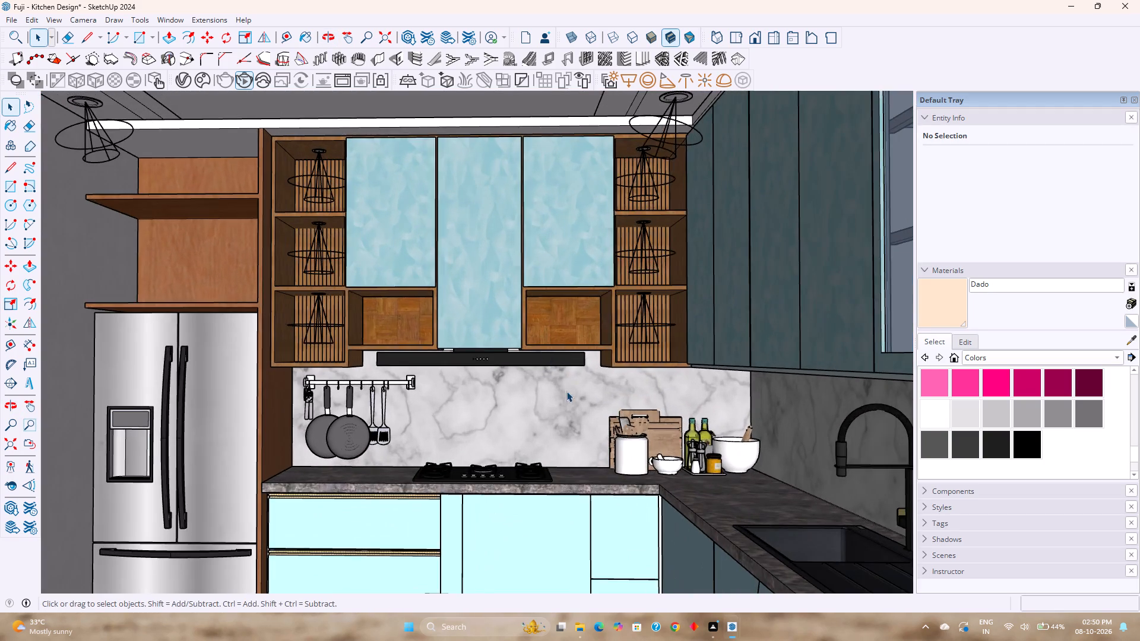
middle_click_drag(567, 391, 617, 293)
middle_click_drag(620, 304, 642, 364, "shift")
middle_click_drag(648, 410, 609, 358)
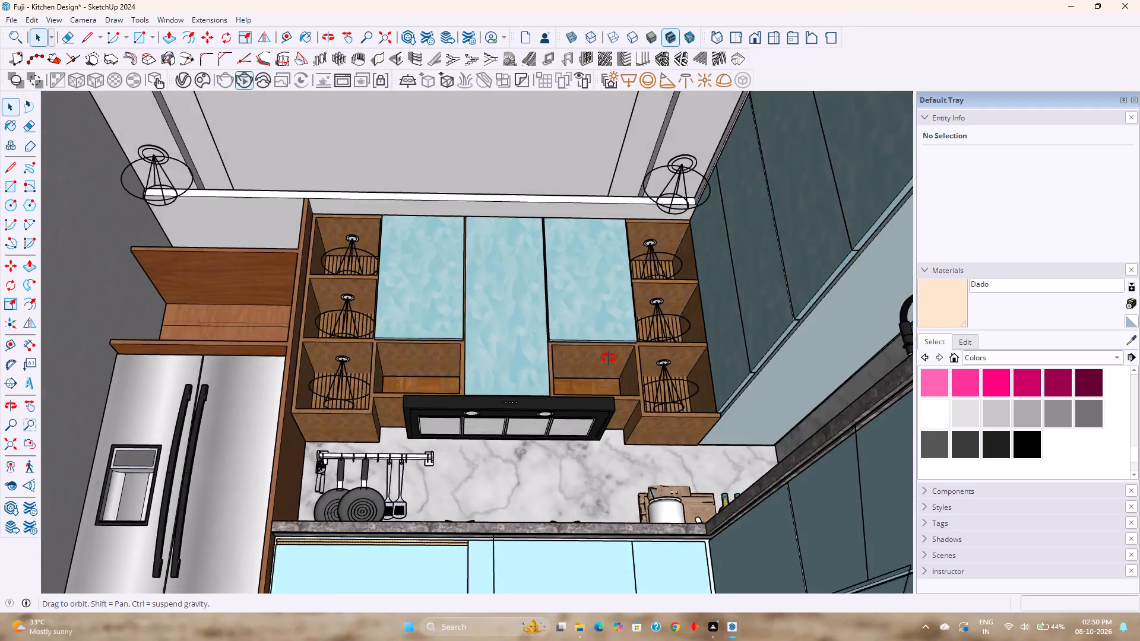
middle_click_drag(609, 358, 610, 319)
middle_click_drag(613, 326, 607, 434)
middle_click_drag(597, 280, 555, 493, "shift")
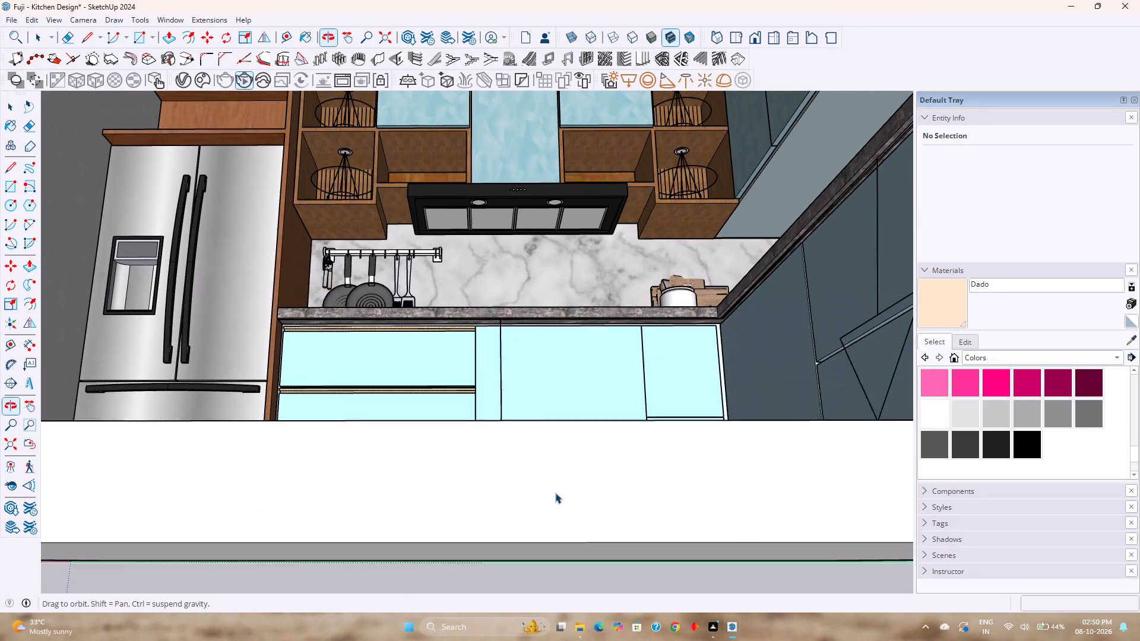
middle_click_drag(555, 493, 555, 530, "shift")
middle_click_drag(548, 281, 581, 434, "shift")
scroll(593, 355, "up", 6)
middle_click_drag(592, 373, 579, 328)
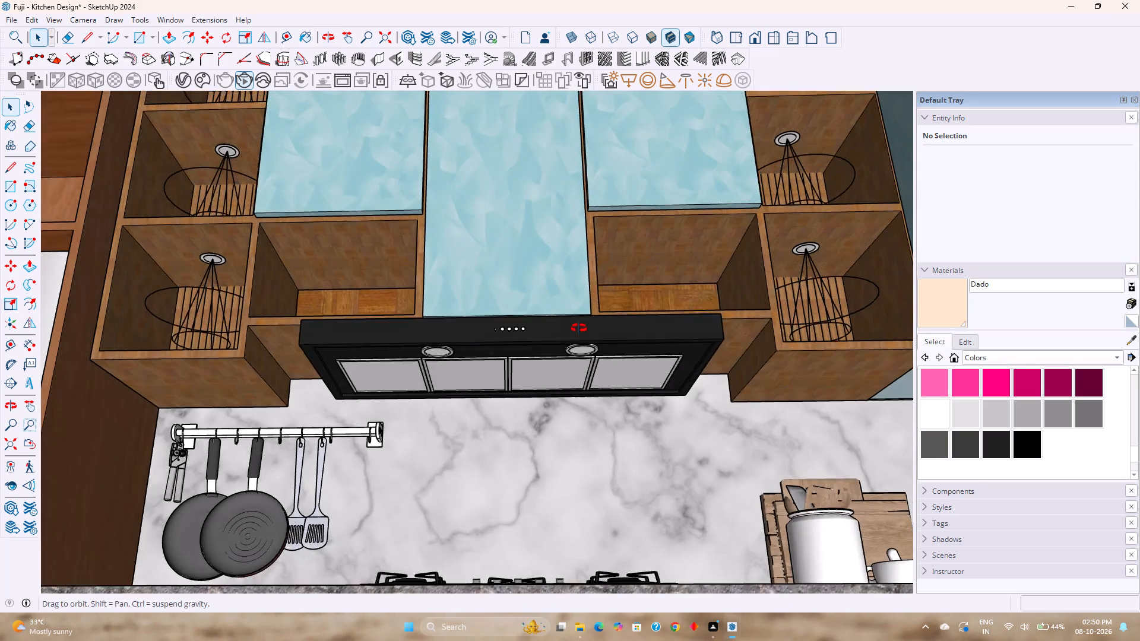
middle_click_drag(579, 328, 569, 293)
middle_click_drag(591, 329, 607, 406, "shift")
middle_click_drag(579, 350, 565, 294)
scroll(574, 351, "up", 2)
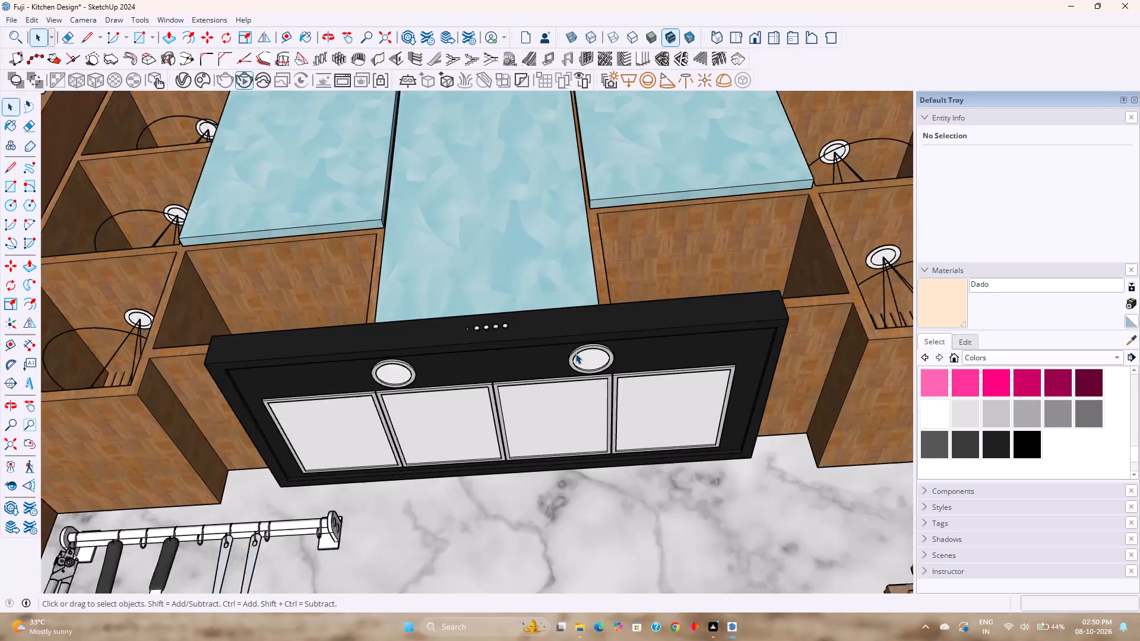
scroll(575, 353, "up", 7)
middle_click_drag(574, 361, 636, 376, "shift")
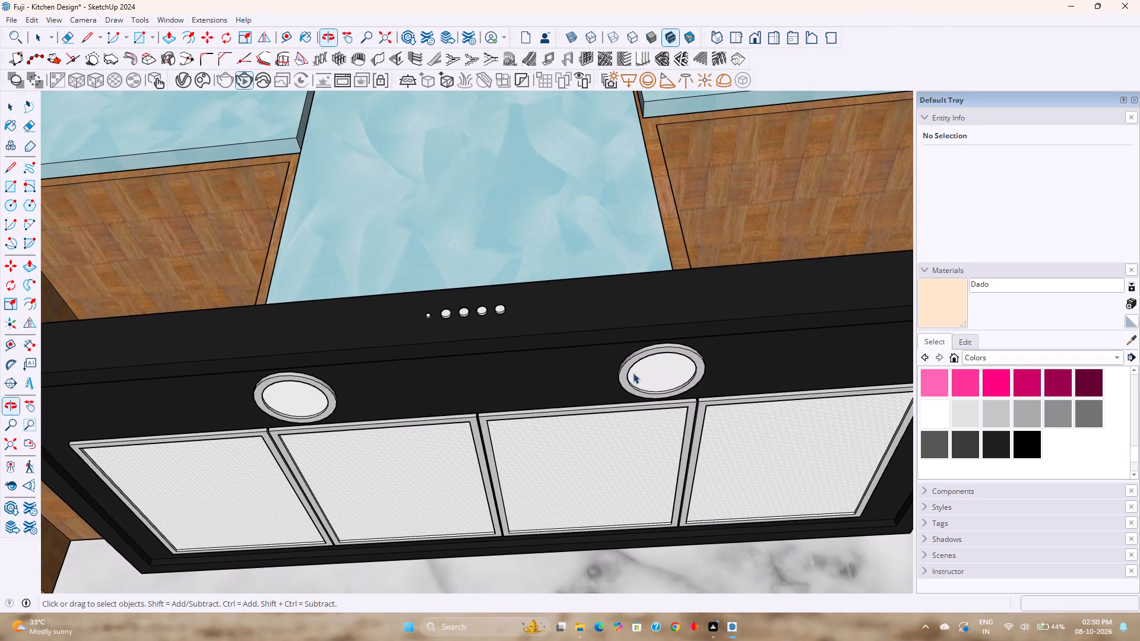
scroll(632, 379, "up", 1)
scroll(632, 379, "down", 9)
middle_click_drag(520, 383, 650, 380, "shift")
Open the shelf unit's nested groups and copy the lowest left shelf's spotlight about 1' 4 5/16" down, beneath the cabinet.
middle_click_drag(280, 436, 302, 456)
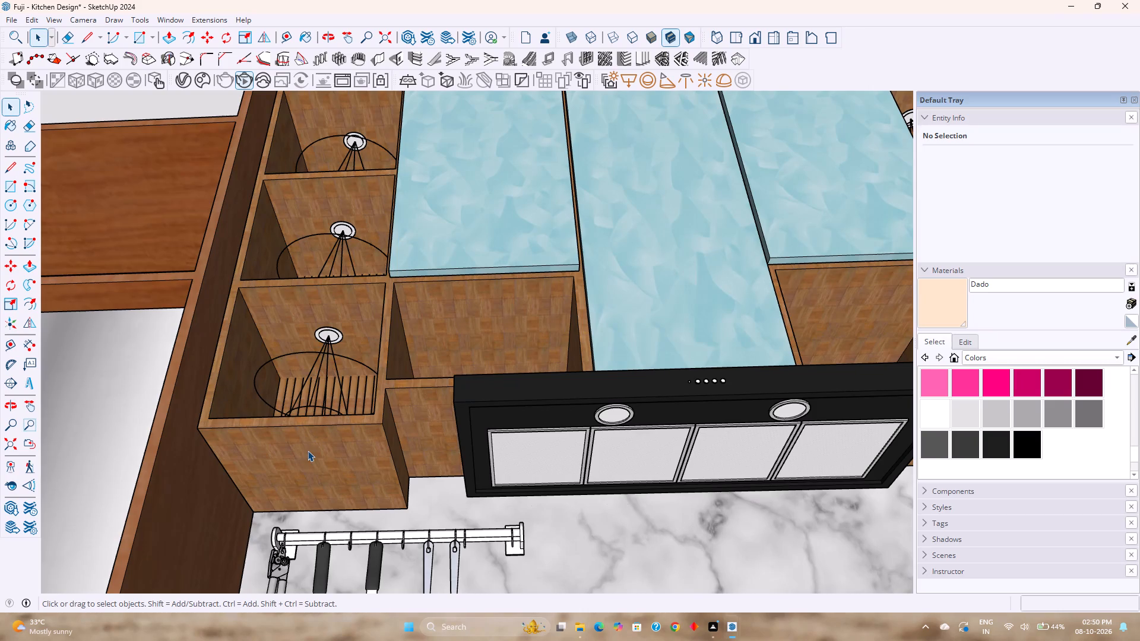
scroll(308, 450, "up", 2)
middle_click_drag(308, 450, 317, 456)
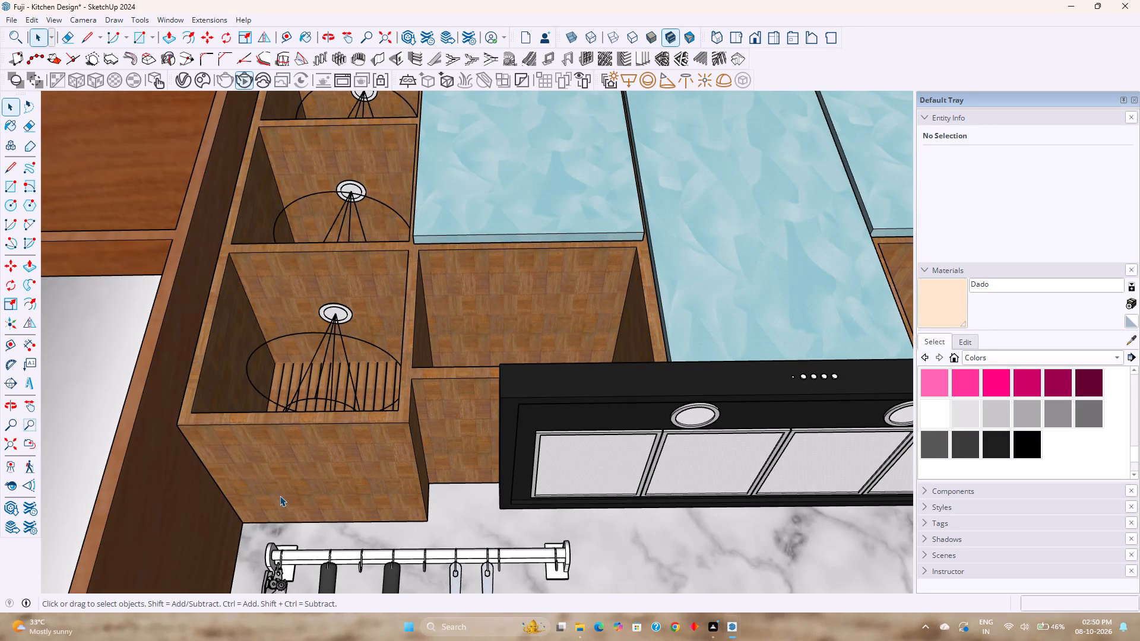
left_click(332, 316)
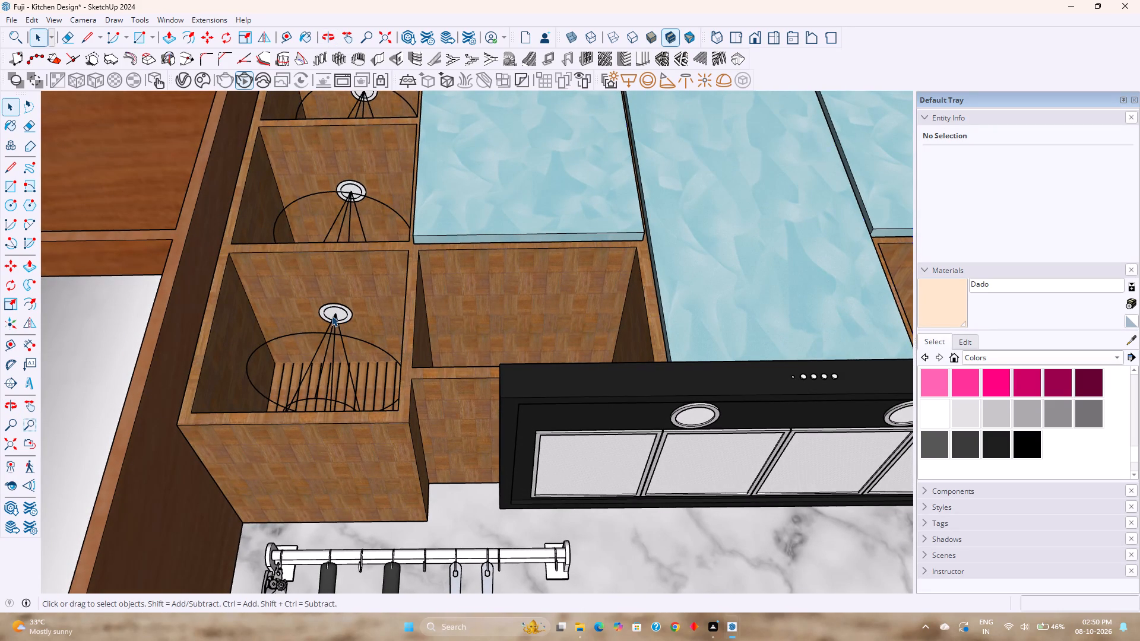
double_click(337, 319)
left_click(332, 321)
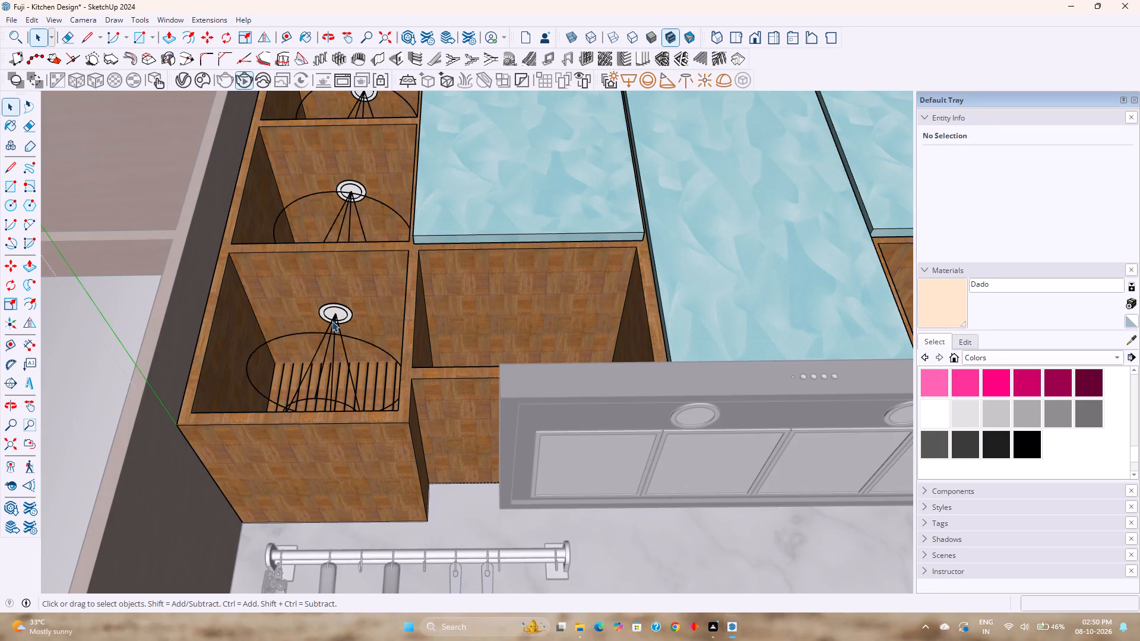
double_click(336, 316)
left_click(342, 310)
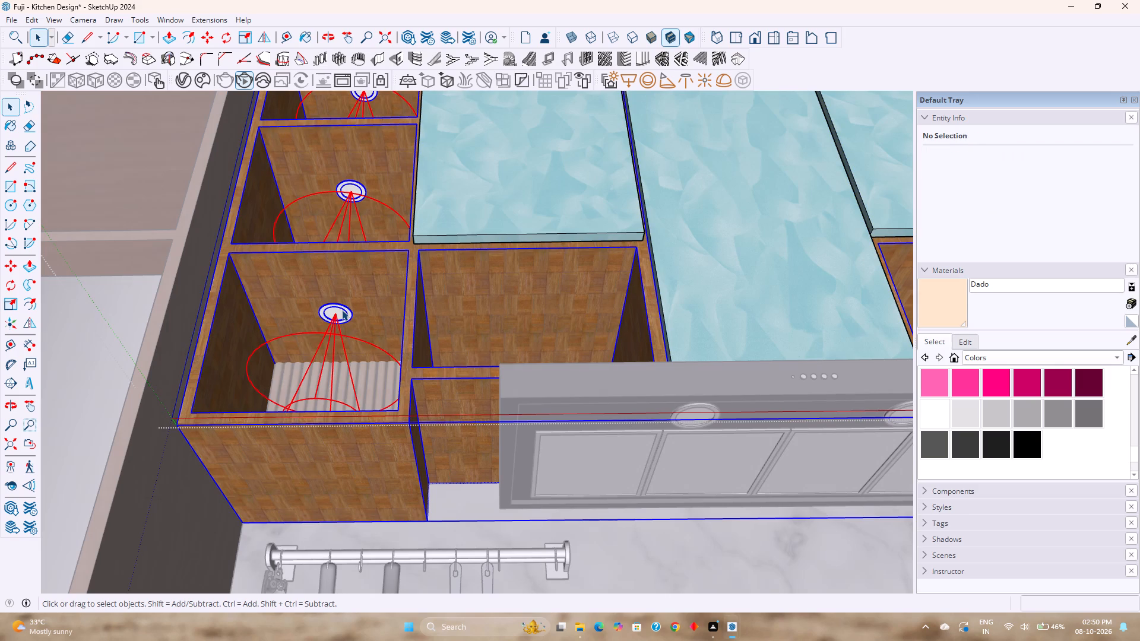
double_click(342, 310)
left_click(342, 310)
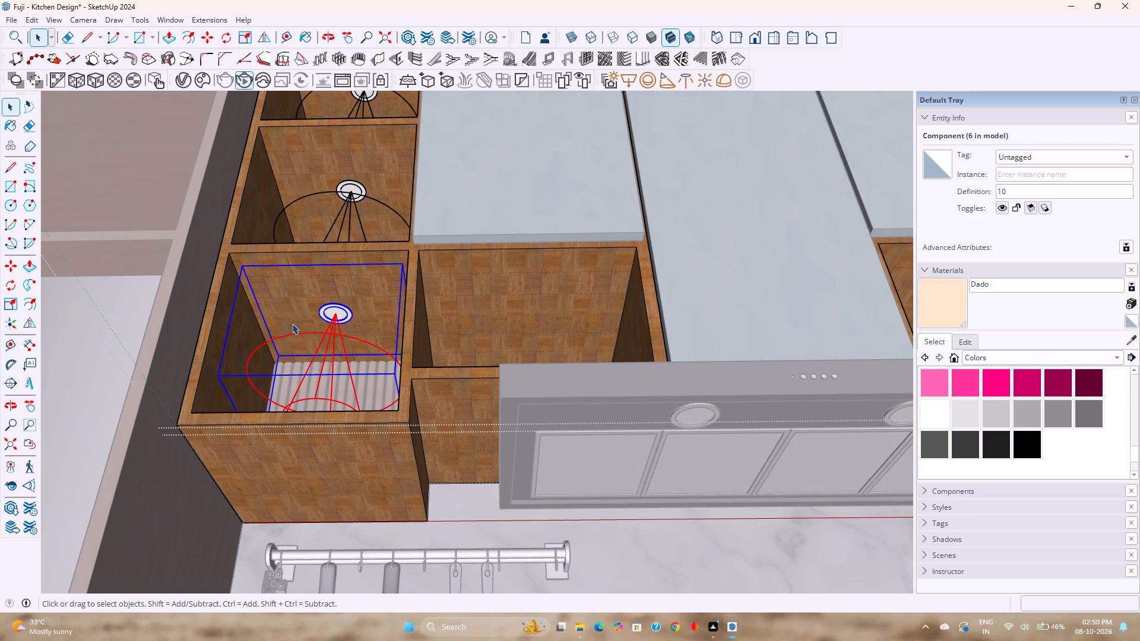
key("m")
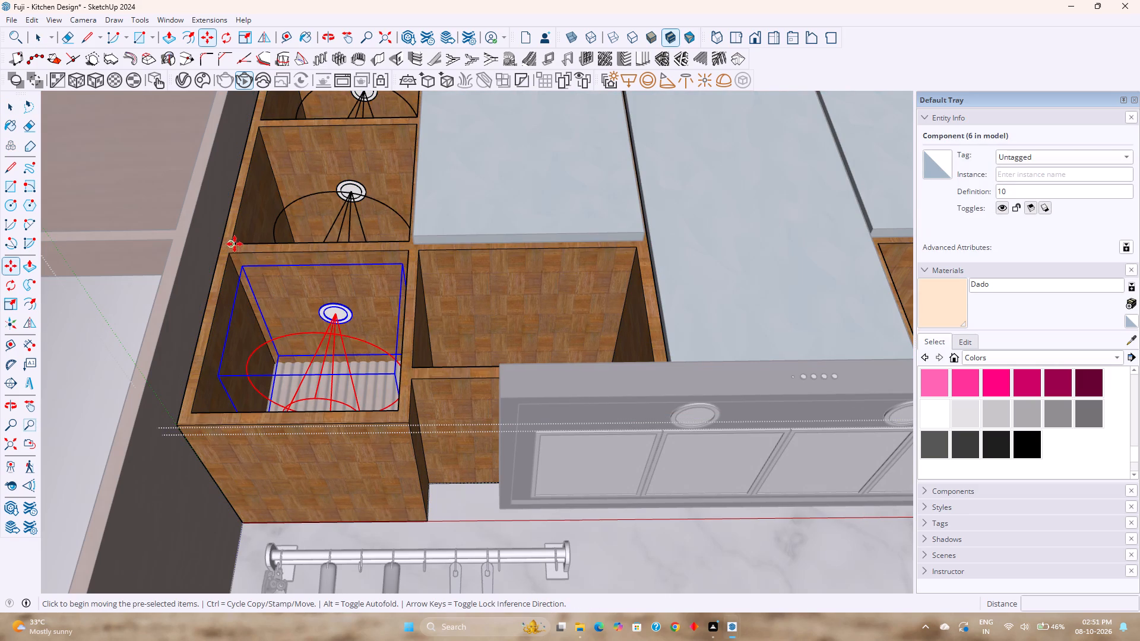
left_click(235, 243)
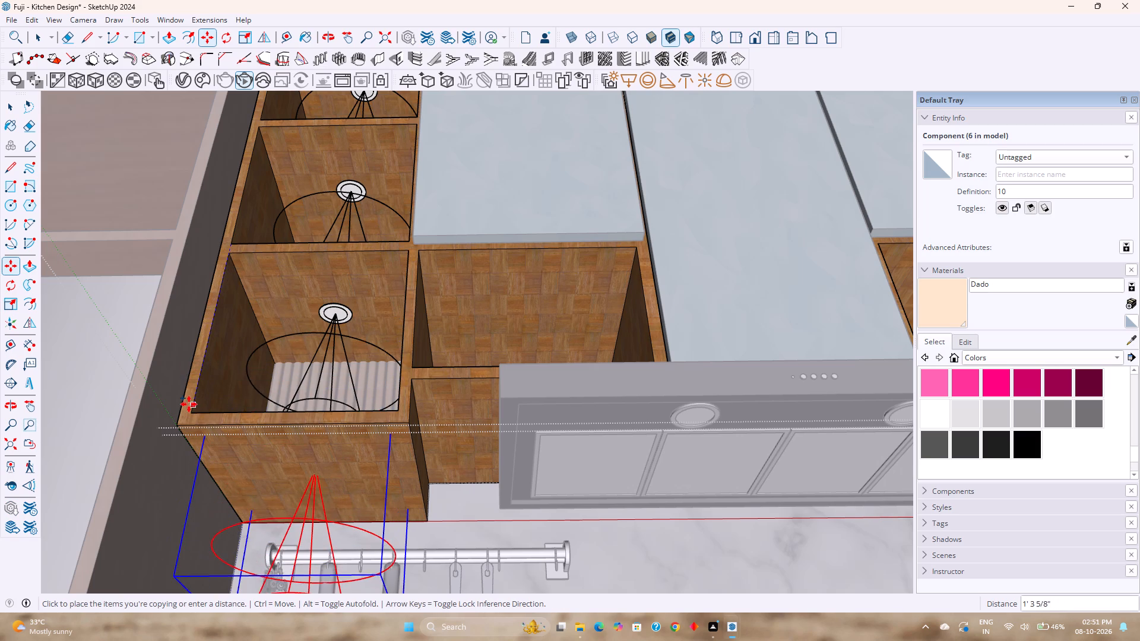
left_click(192, 411)
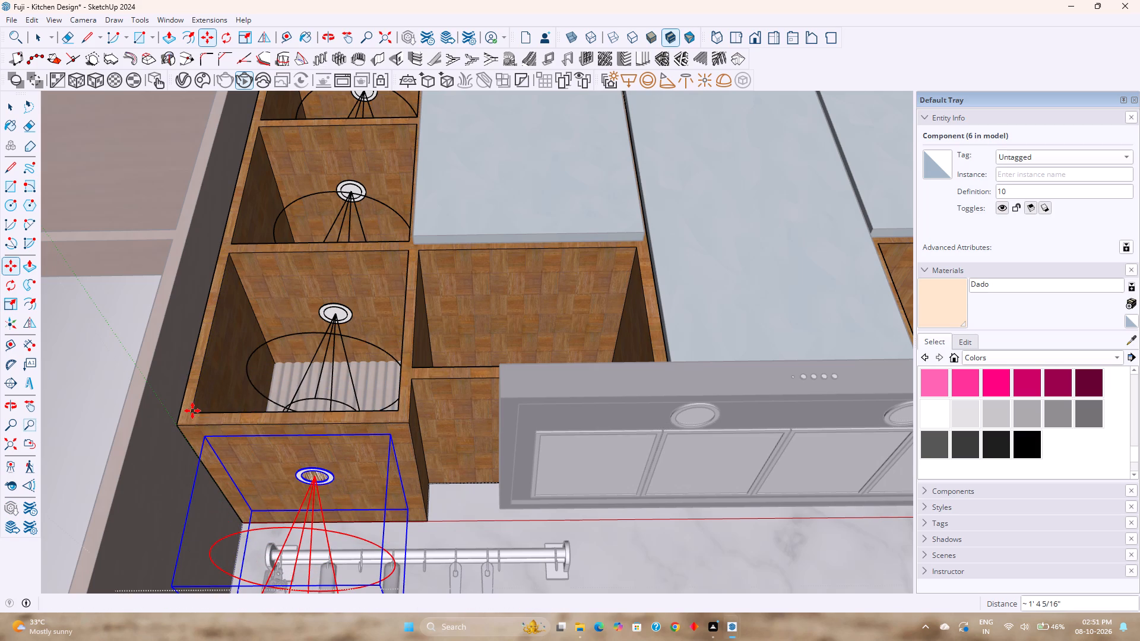
Copy the new under-cabinet spotlight about 6' 3/8" across to beneath the right-hand shelf column, and leave the inner group.
left_click(194, 410)
scroll(267, 407, "down", 4)
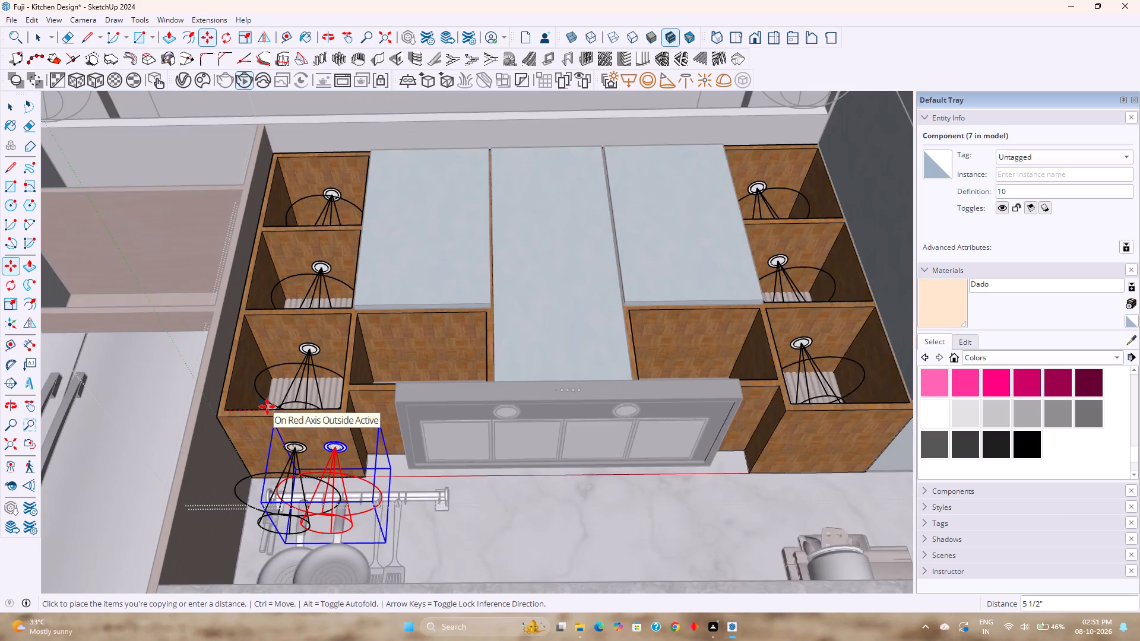
scroll(267, 407, "down", 3)
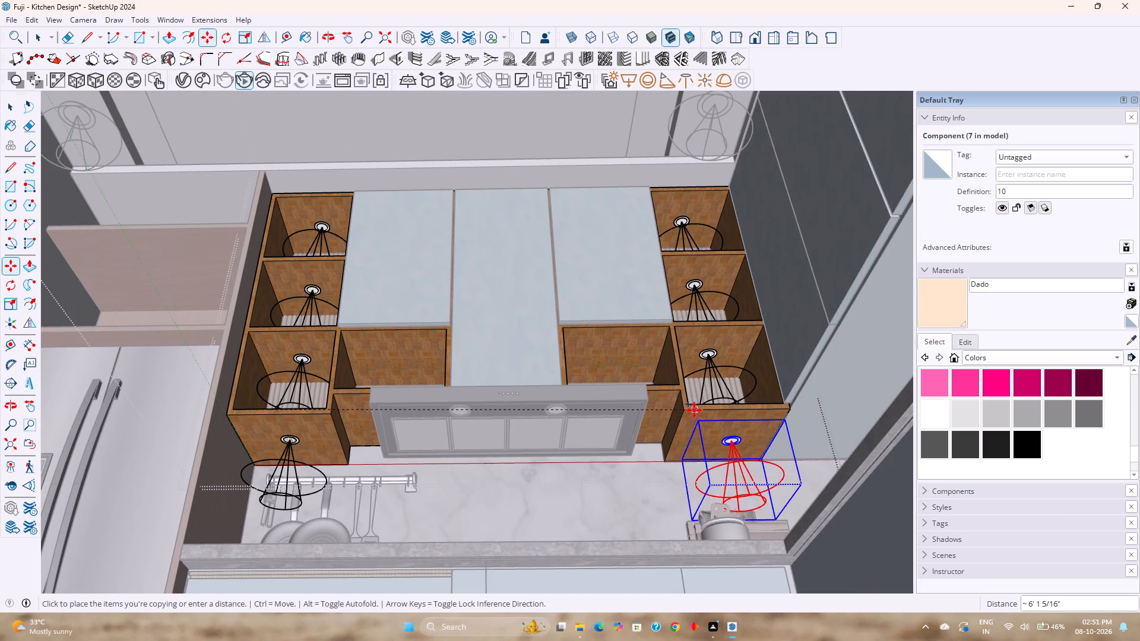
left_click(692, 401)
key("Escape")
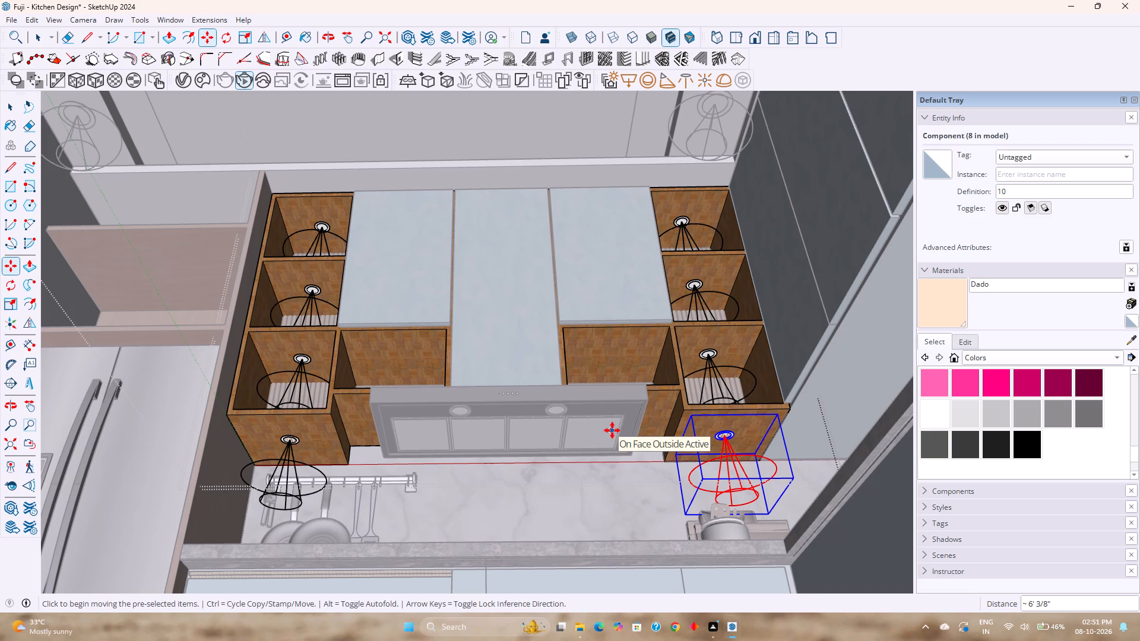
key("space")
key("Escape")
key("Escape")
scroll(718, 438, "up", 2)
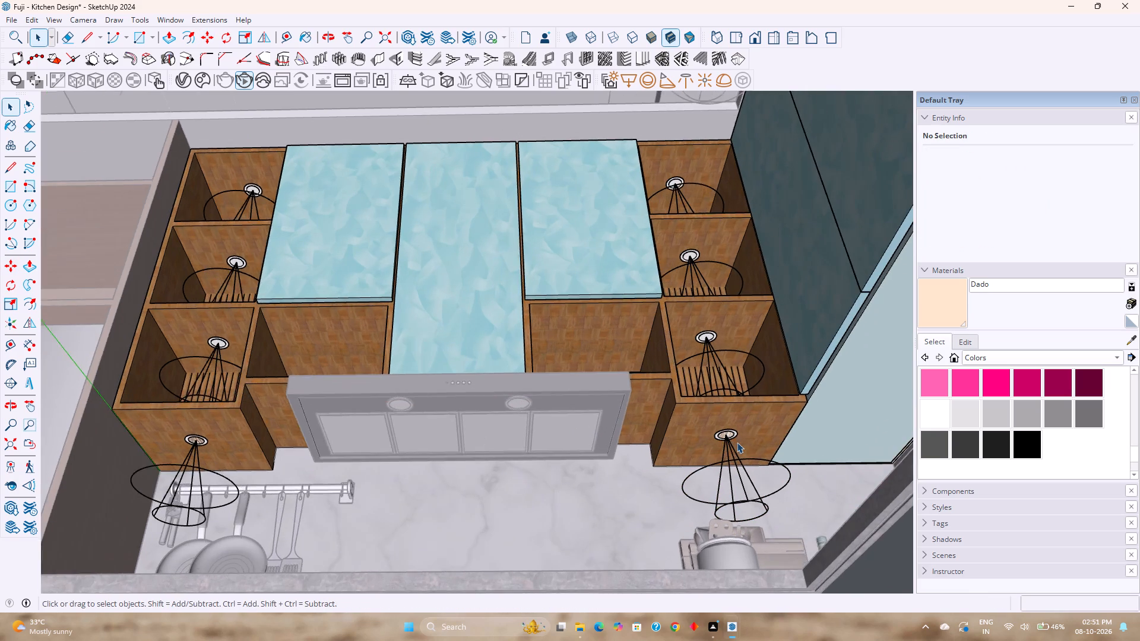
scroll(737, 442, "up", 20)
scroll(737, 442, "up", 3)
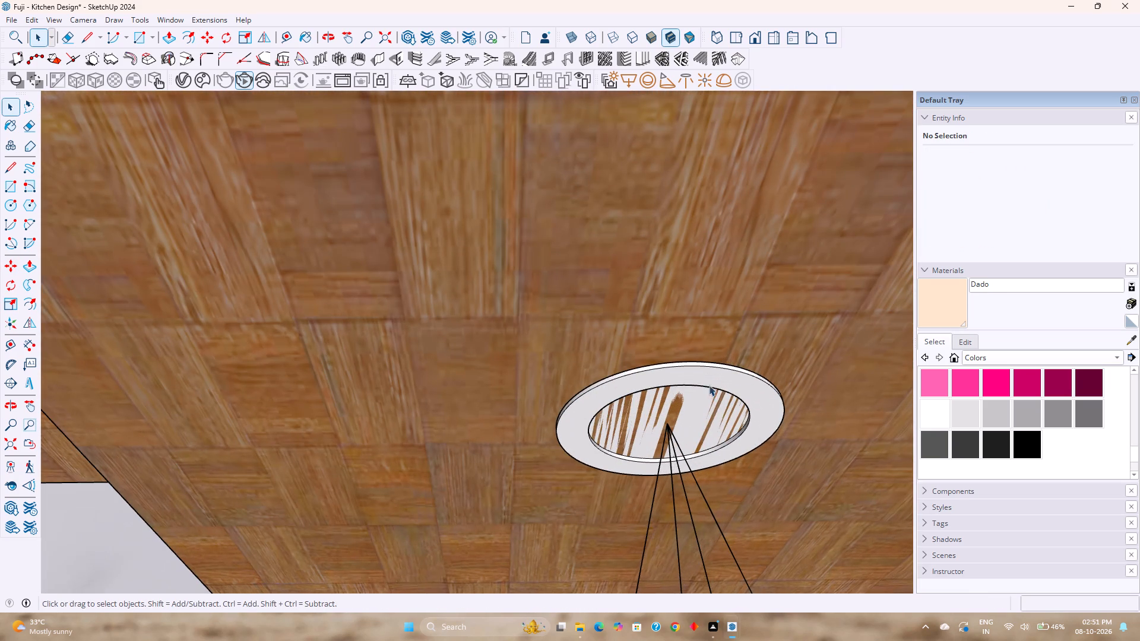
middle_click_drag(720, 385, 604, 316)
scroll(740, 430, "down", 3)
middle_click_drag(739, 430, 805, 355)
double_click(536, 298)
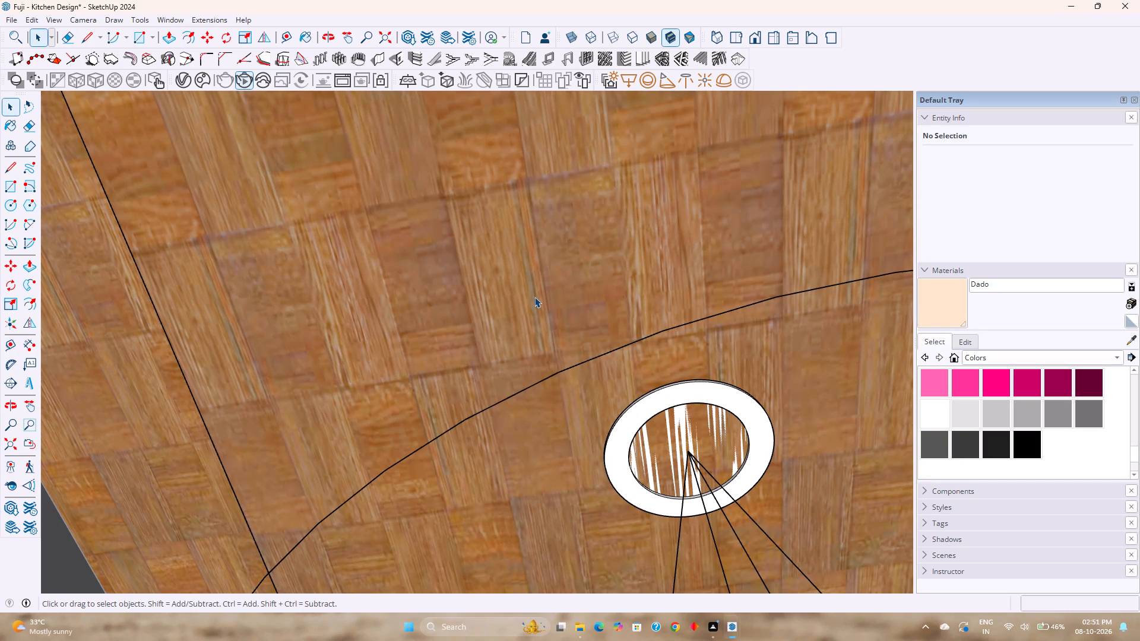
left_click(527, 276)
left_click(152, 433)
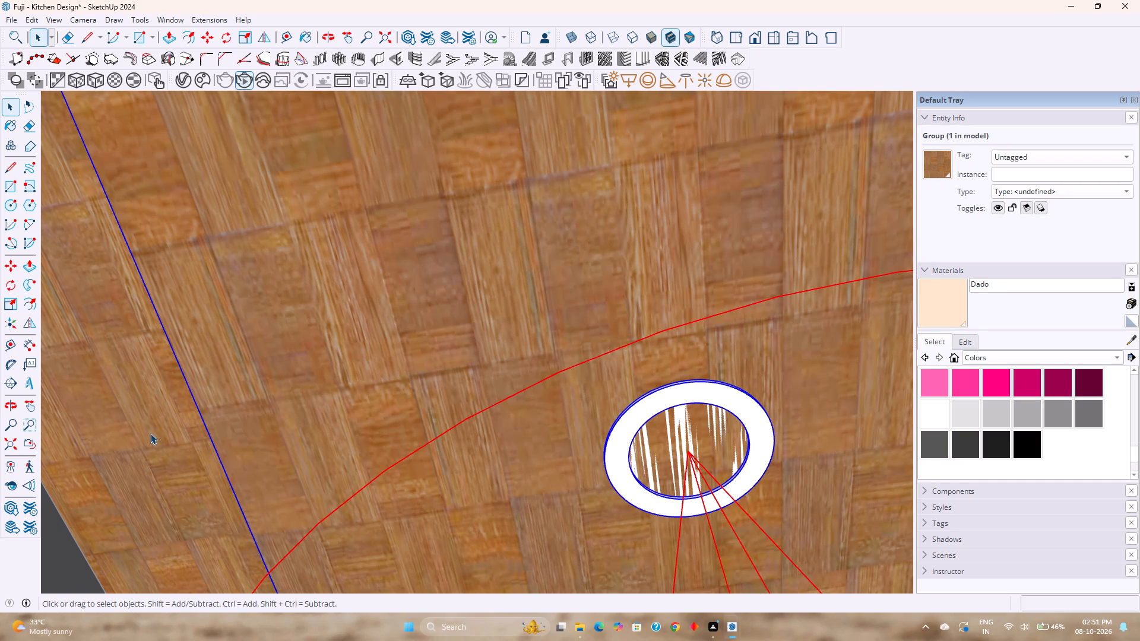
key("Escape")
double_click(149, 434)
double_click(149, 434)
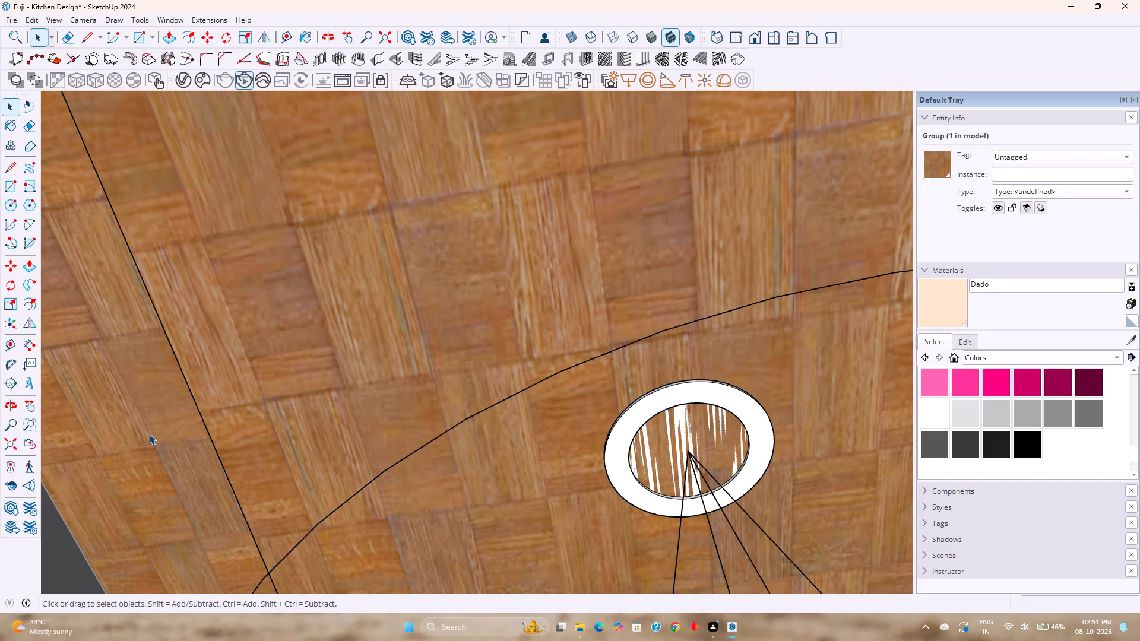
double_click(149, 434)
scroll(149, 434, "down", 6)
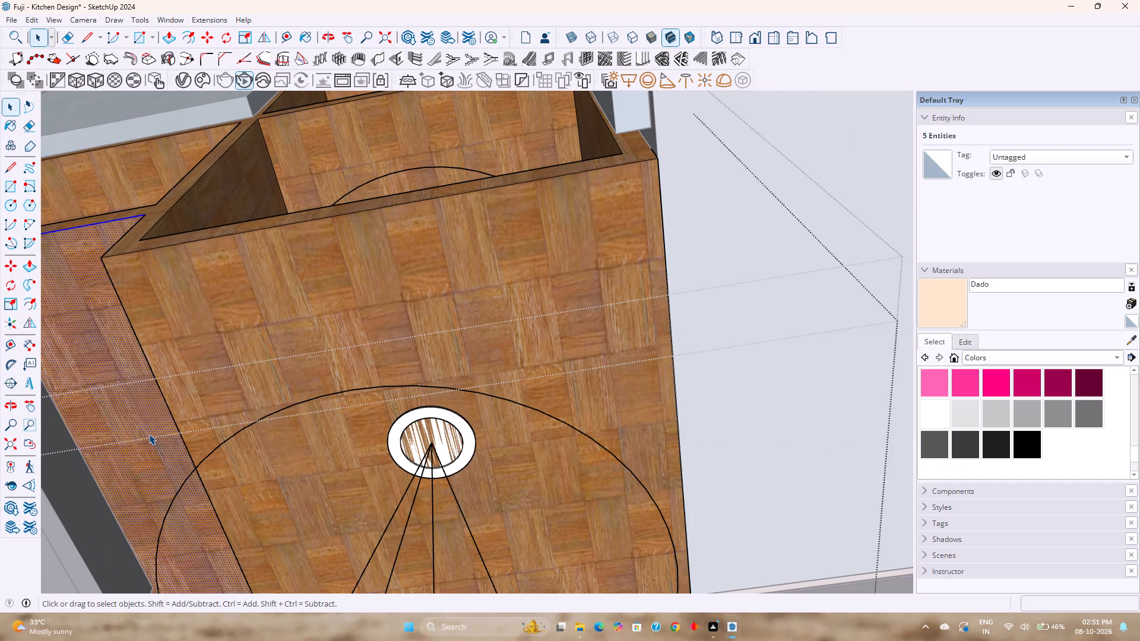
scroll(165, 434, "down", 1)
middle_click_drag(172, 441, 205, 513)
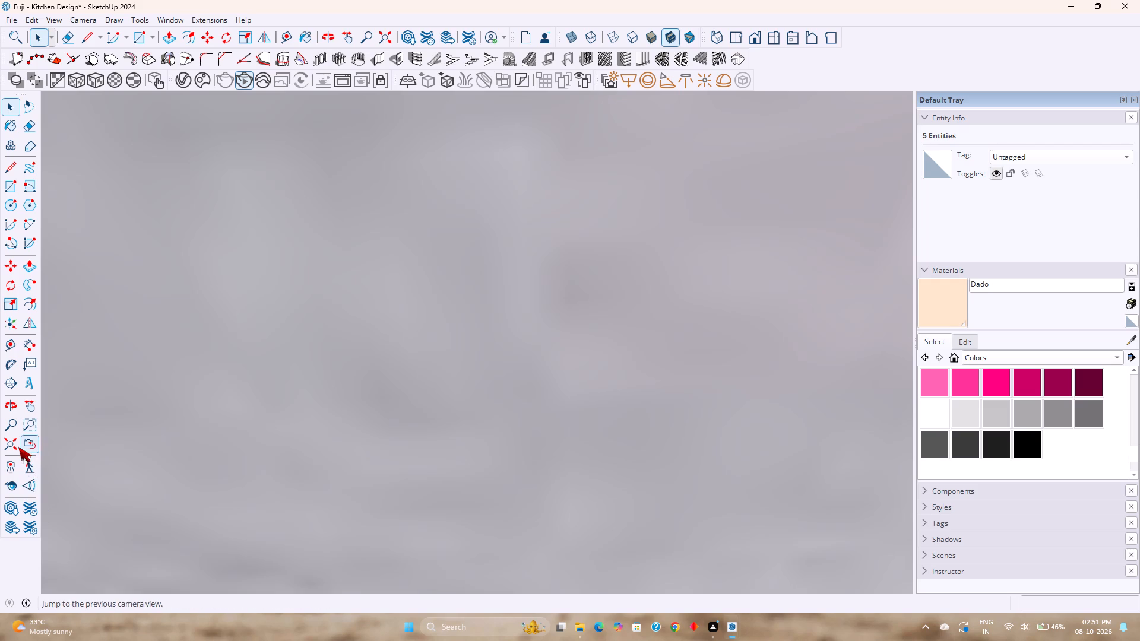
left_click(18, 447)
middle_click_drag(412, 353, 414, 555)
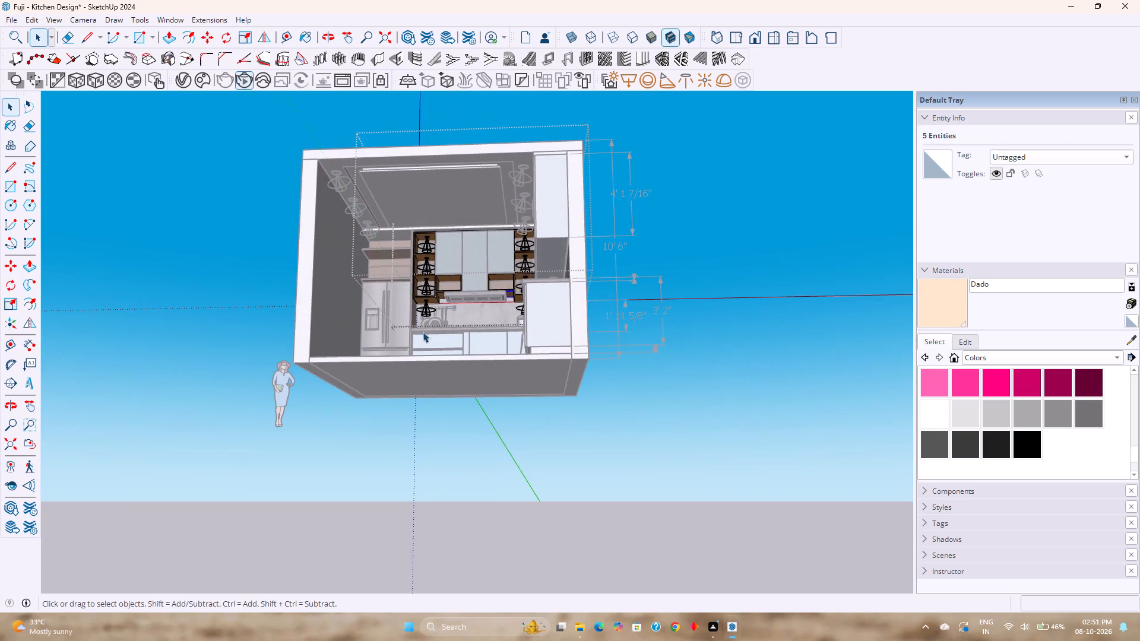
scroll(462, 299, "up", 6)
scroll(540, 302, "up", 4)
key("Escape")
Place two crossing guides on the right shelf column's underside at the spotlight, one about 8 5/16" from the hood-side edge, one parallel to the back edge.
scroll(549, 304, "up", 3)
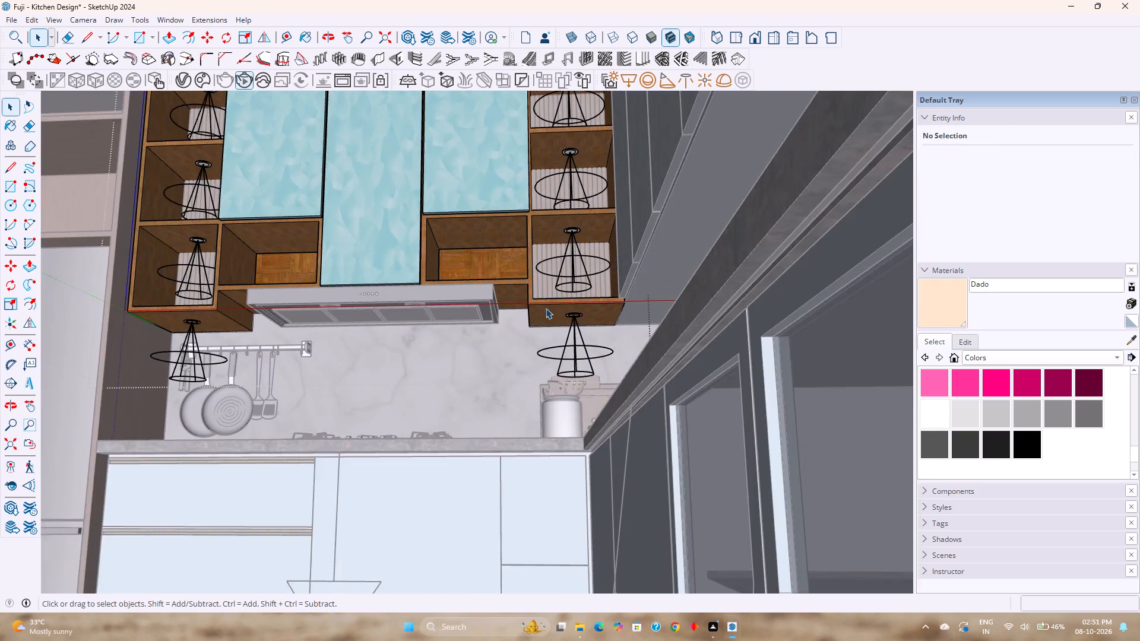
scroll(546, 308, "up", 4)
left_click(549, 303)
double_click(548, 305)
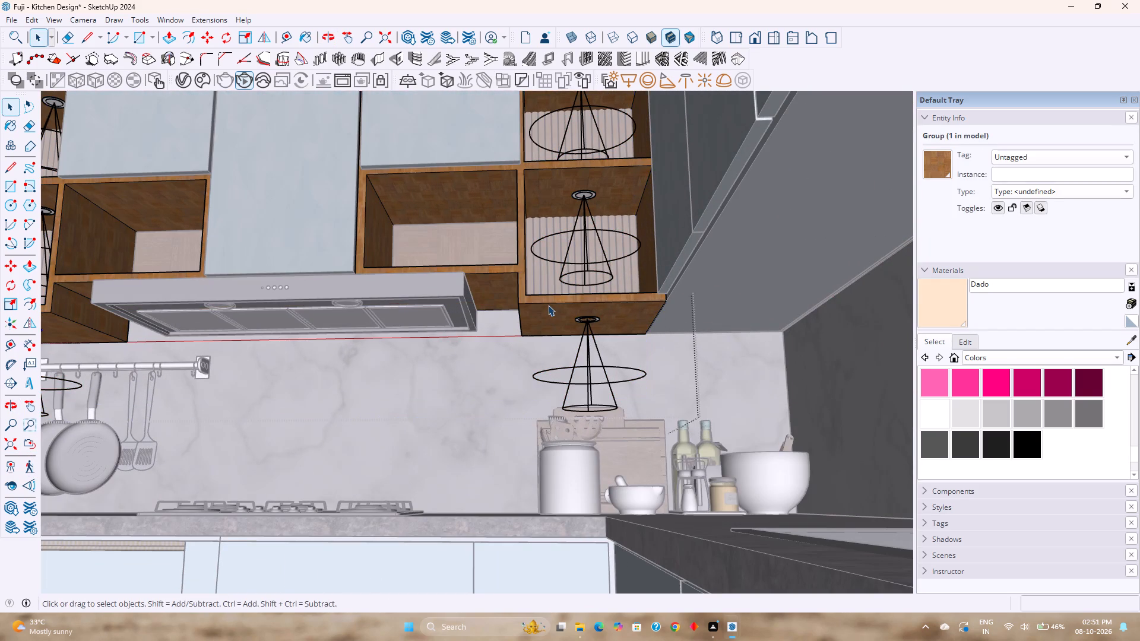
left_click(547, 314)
middle_click_drag(546, 333, 546, 261)
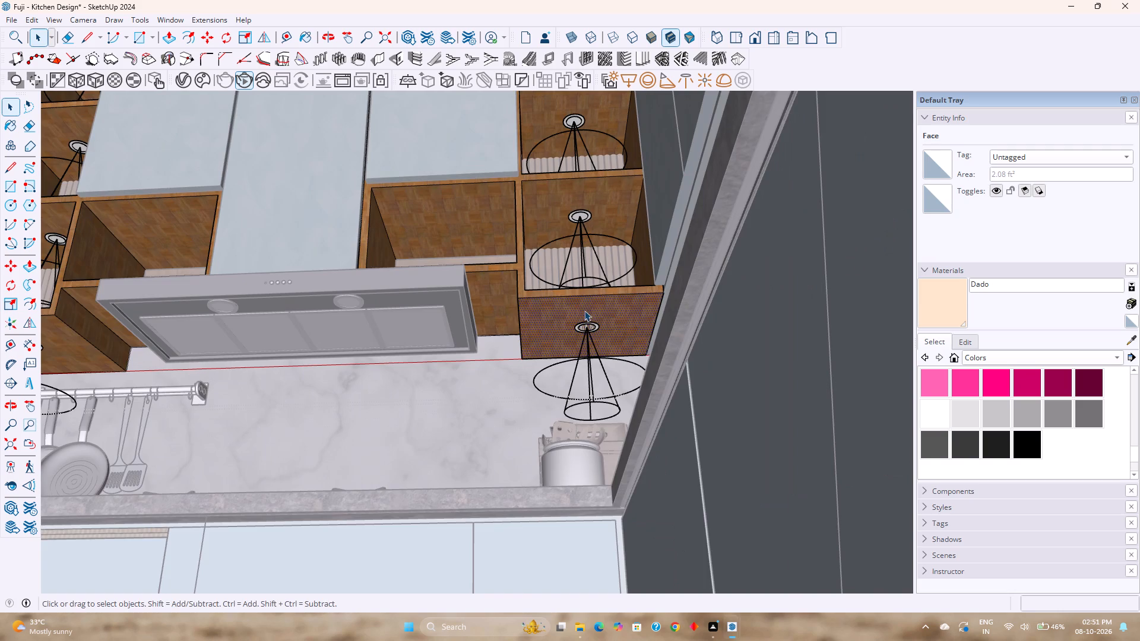
middle_click_drag(590, 308, 560, 398, "shift")
middle_click_drag(553, 408, 570, 316)
scroll(582, 347, "up", 8)
left_click(284, 37)
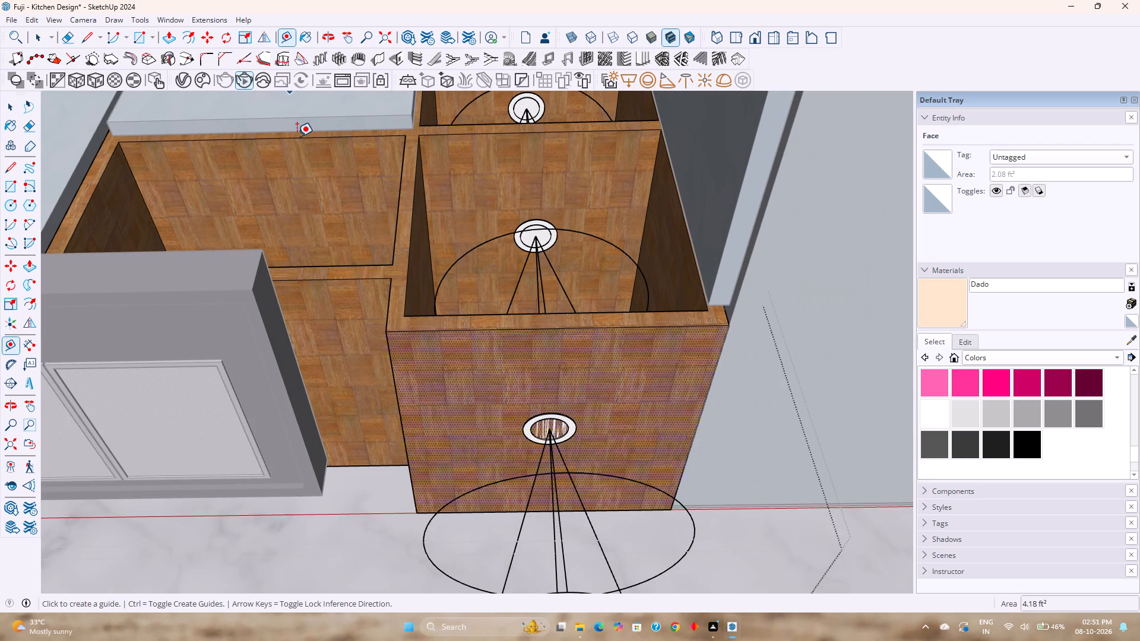
left_click(397, 380)
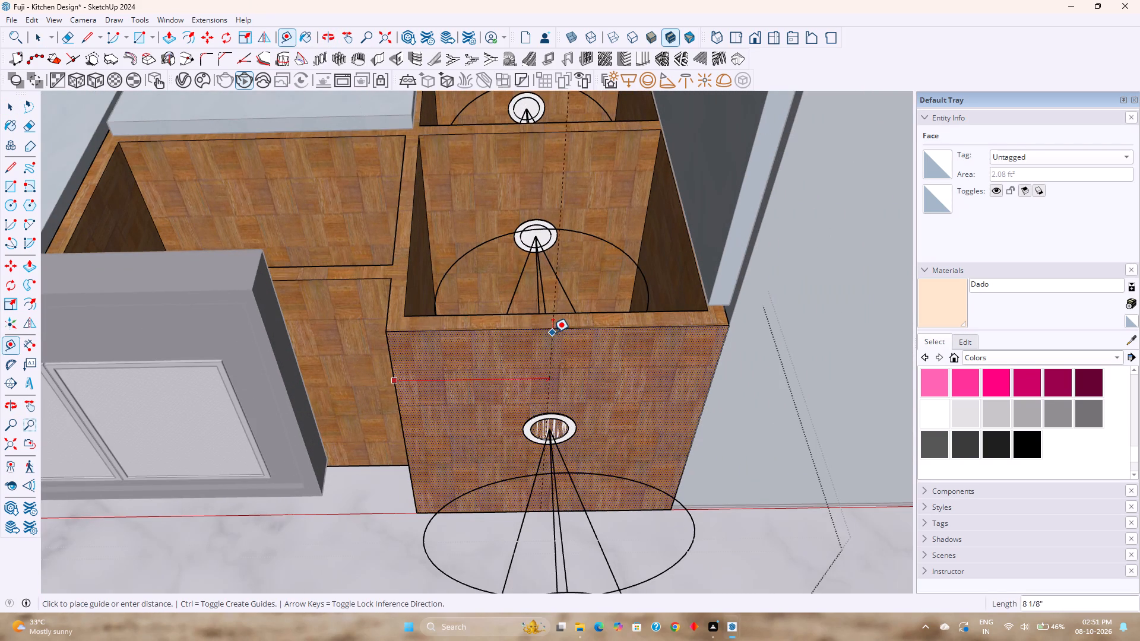
left_click(555, 329)
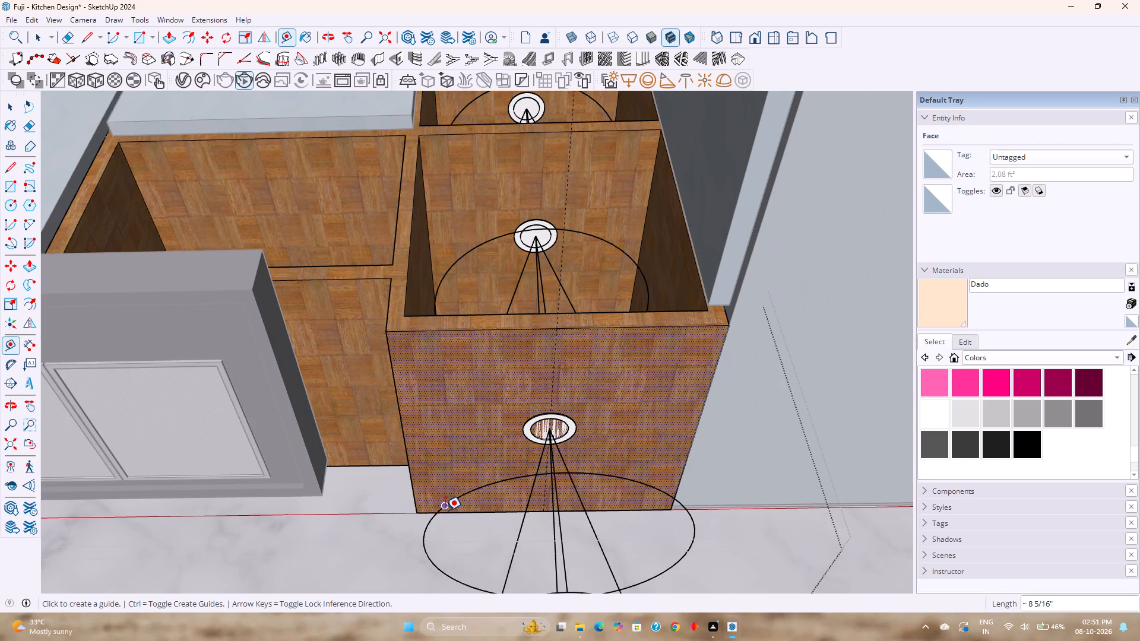
left_click(426, 512)
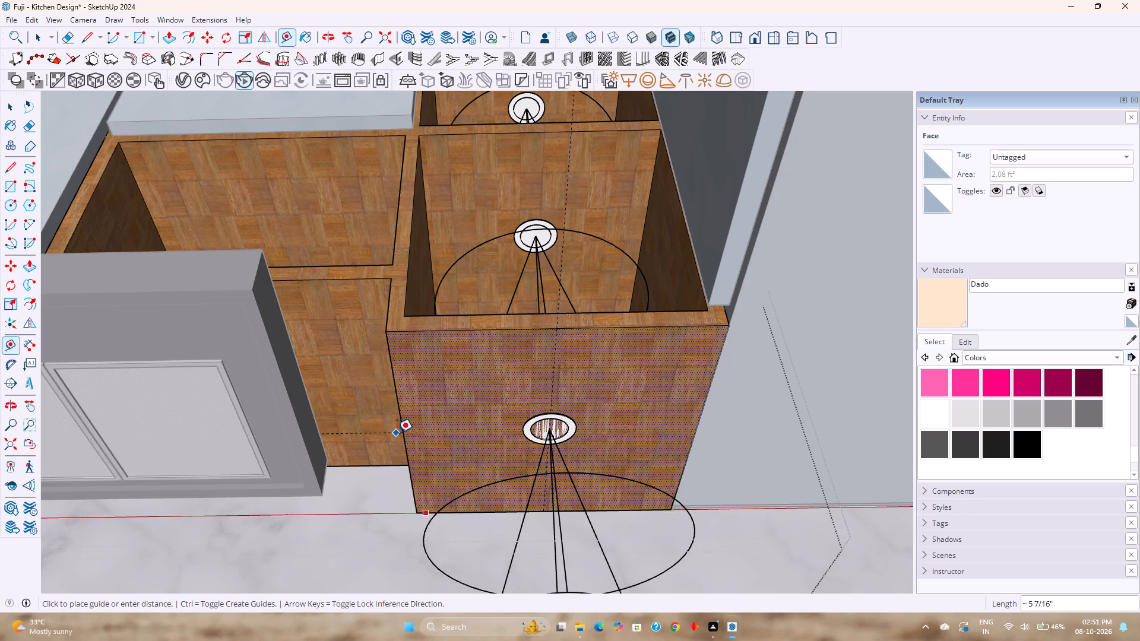
left_click(406, 435)
scroll(555, 436, "up", 4)
middle_click_drag(556, 435, 552, 401)
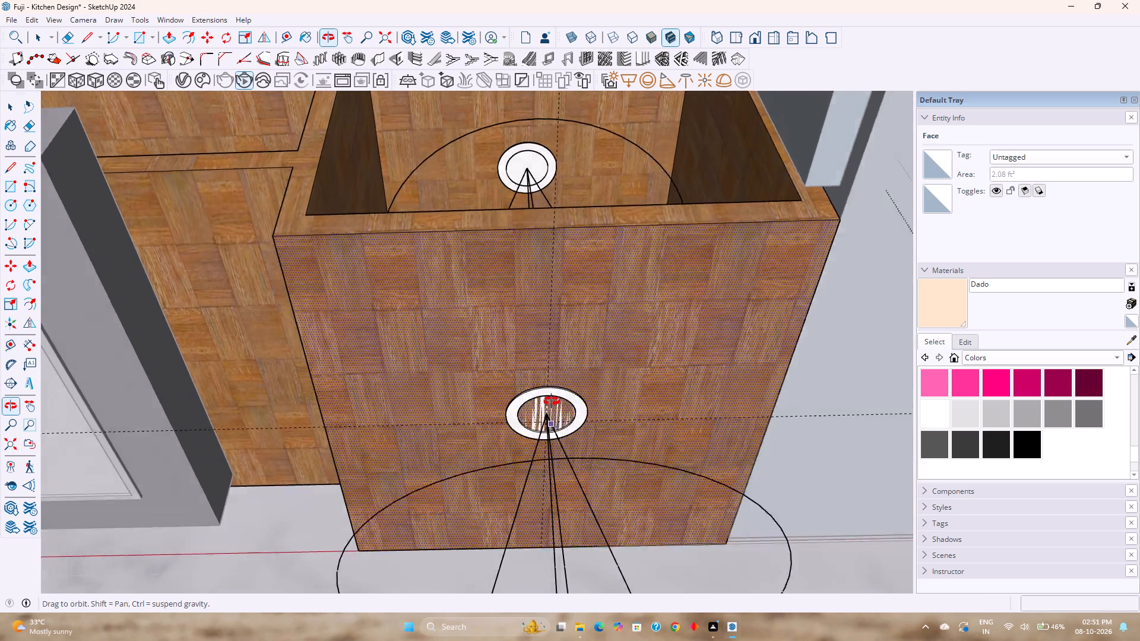
middle_click_drag(552, 401, 556, 405)
key("space")
key("Escape")
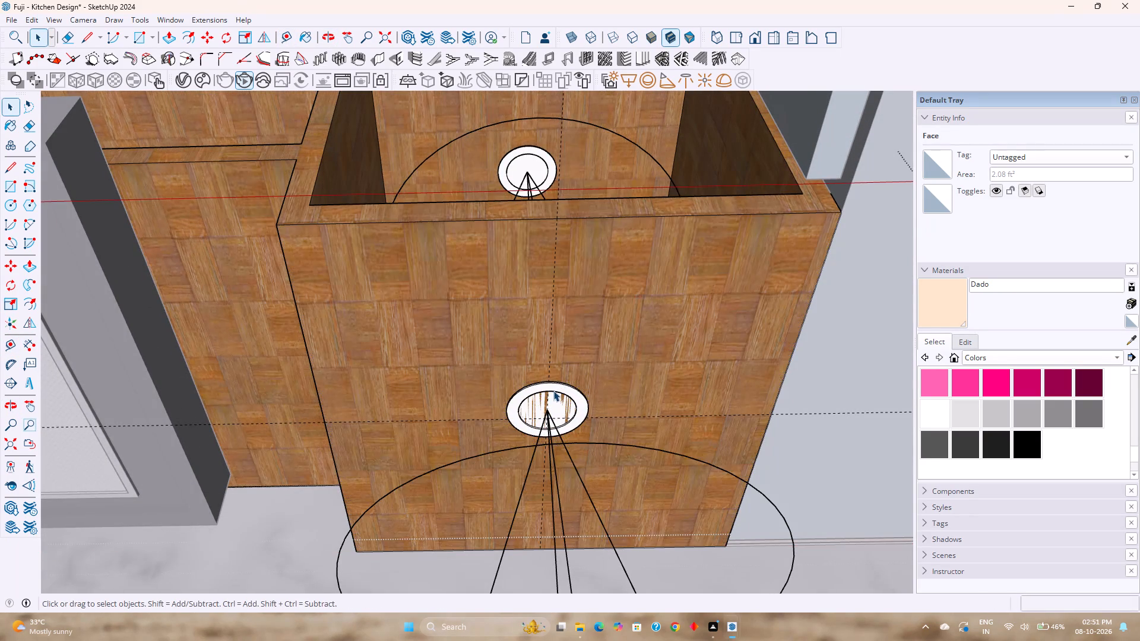
Hide the spotlight component beneath the right-hand shelf column to clear the cabinet's underside.
left_click(553, 391)
double_click(555, 390)
left_click(555, 390)
right_click(555, 390)
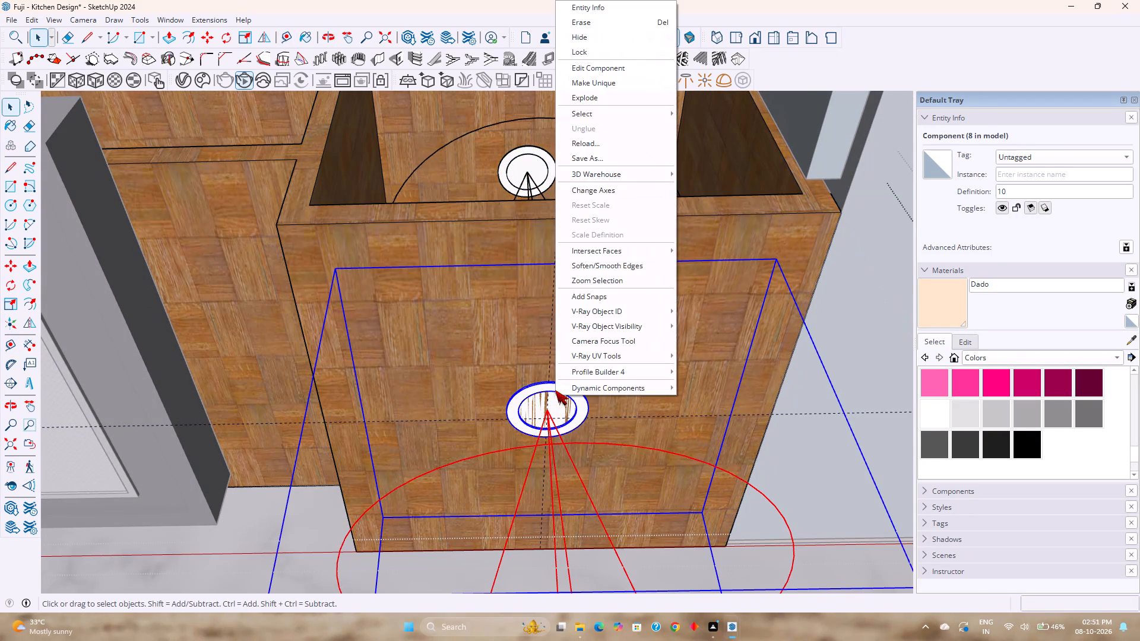
left_click(578, 40)
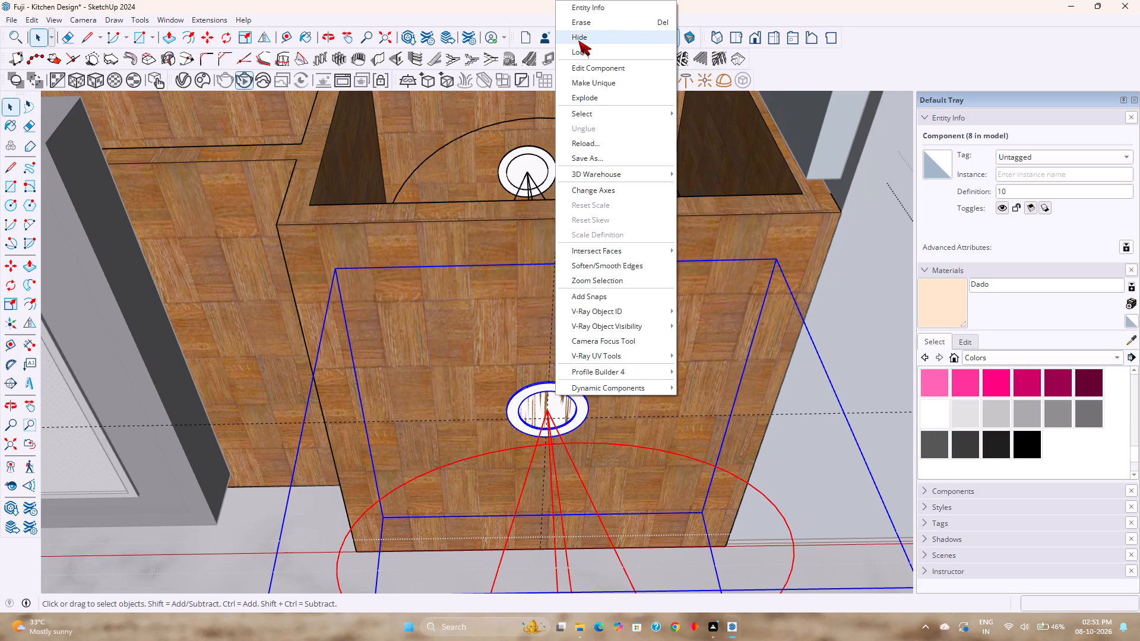
left_click_drag(563, 458, 562, 446)
middle_click_drag(565, 443, 534, 363)
key("Escape")
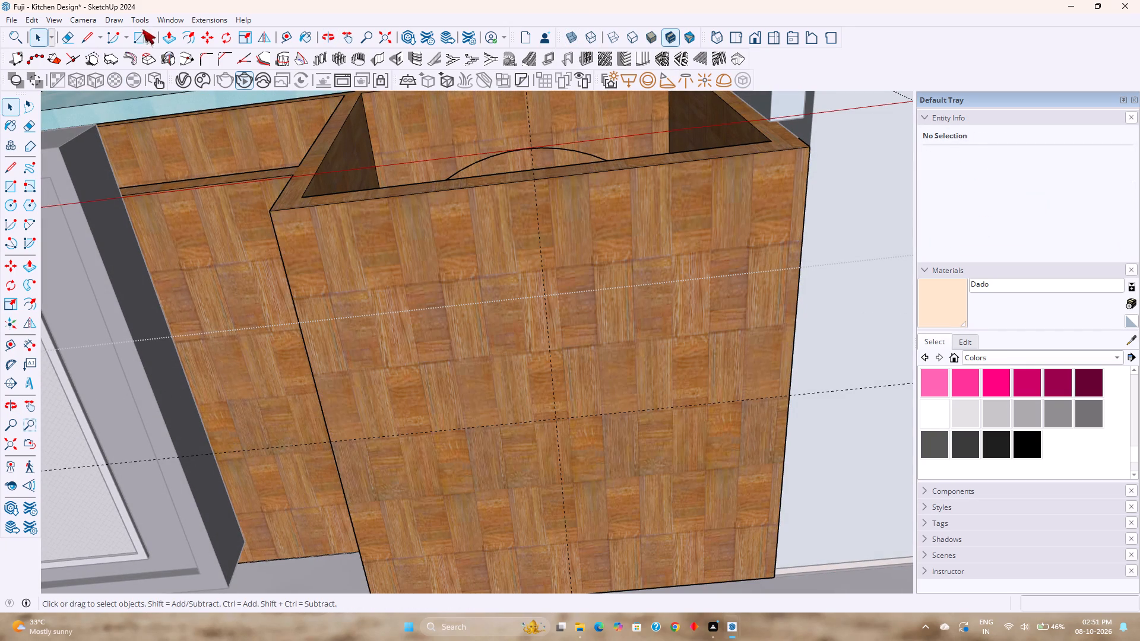
Open the cabinet group and draw a 1.5" radius circle on its underside, centred where the two guides cross.
left_click(327, 229)
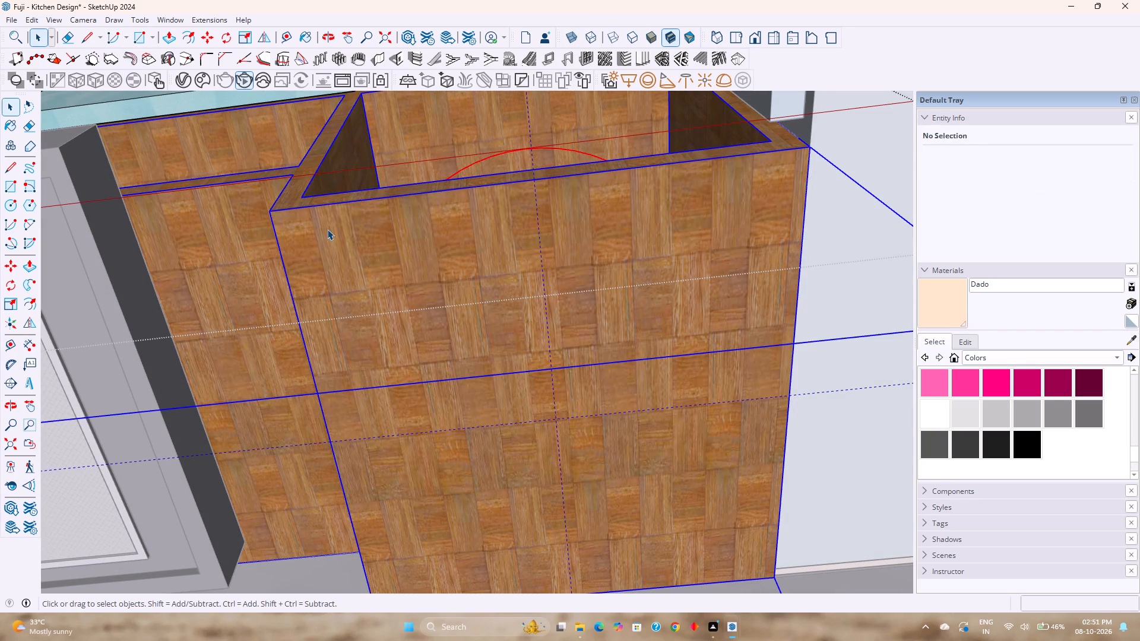
double_click(331, 234)
key("c")
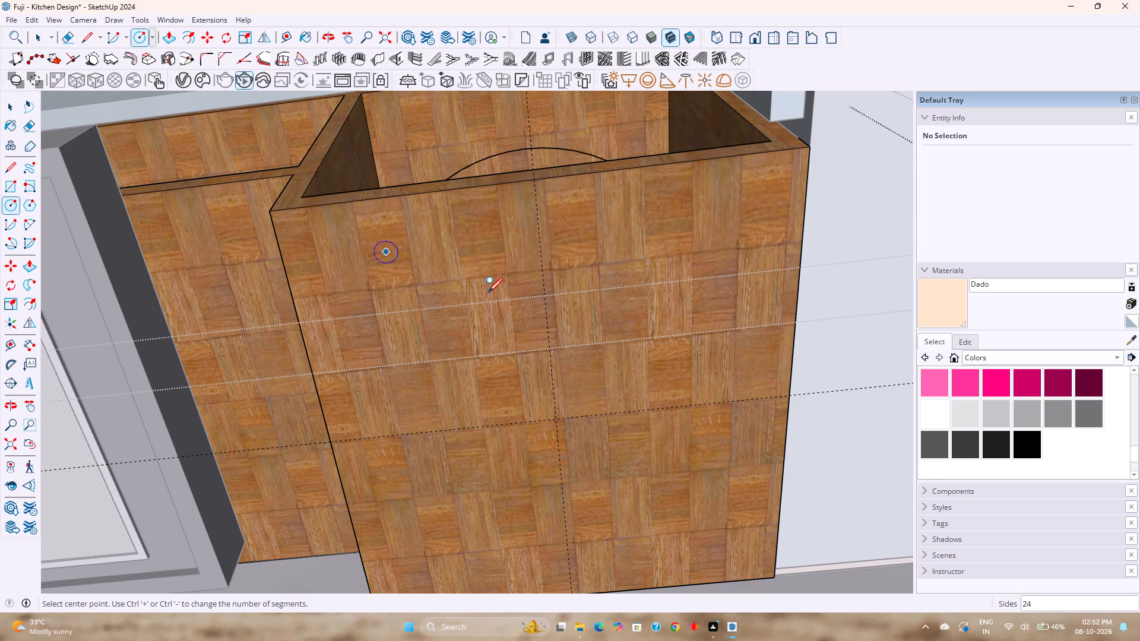
left_click(559, 420)
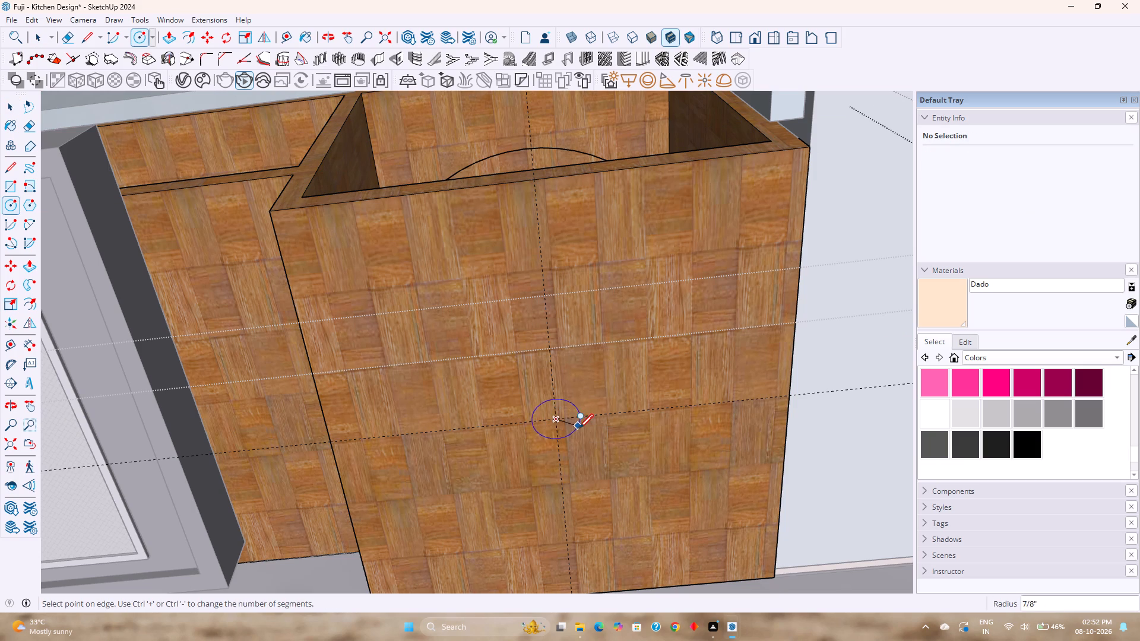
key("2")
key("Return")
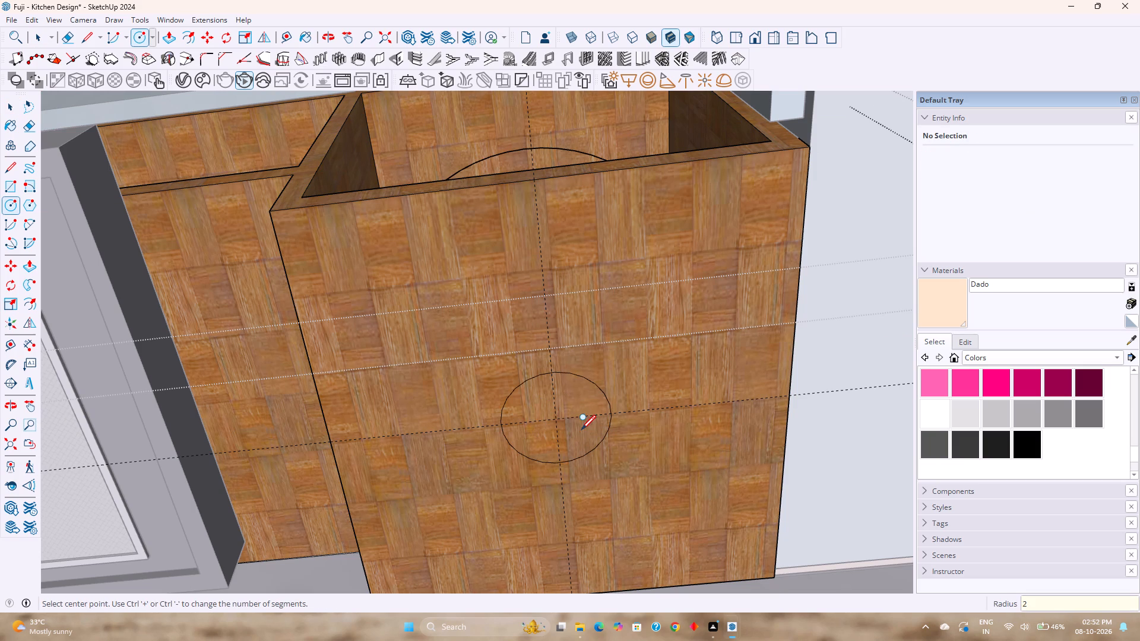
key("1")
key("period")
key("5")
key("Return")
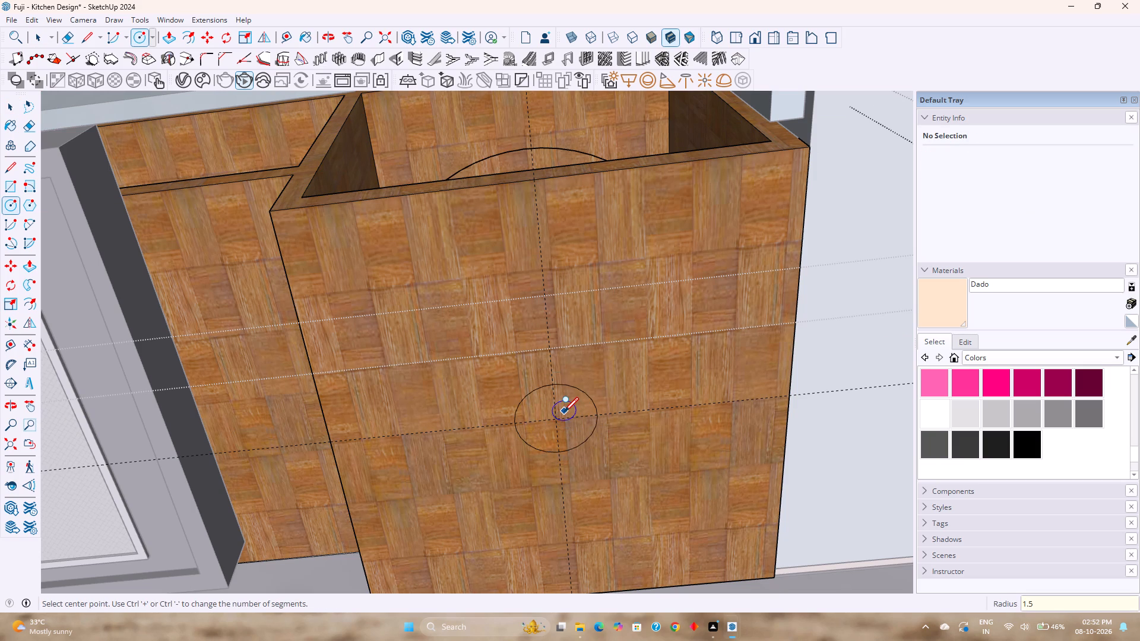
key("space")
Set the new circle's segment count to 150 for a smoother outline.
left_click(584, 394)
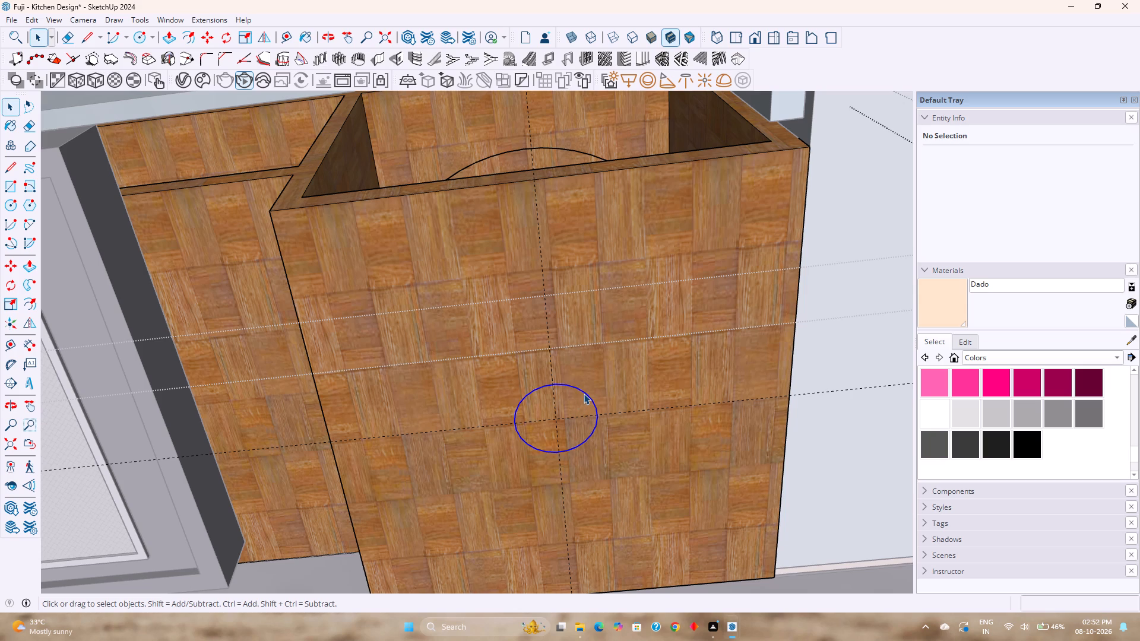
left_click(1043, 173)
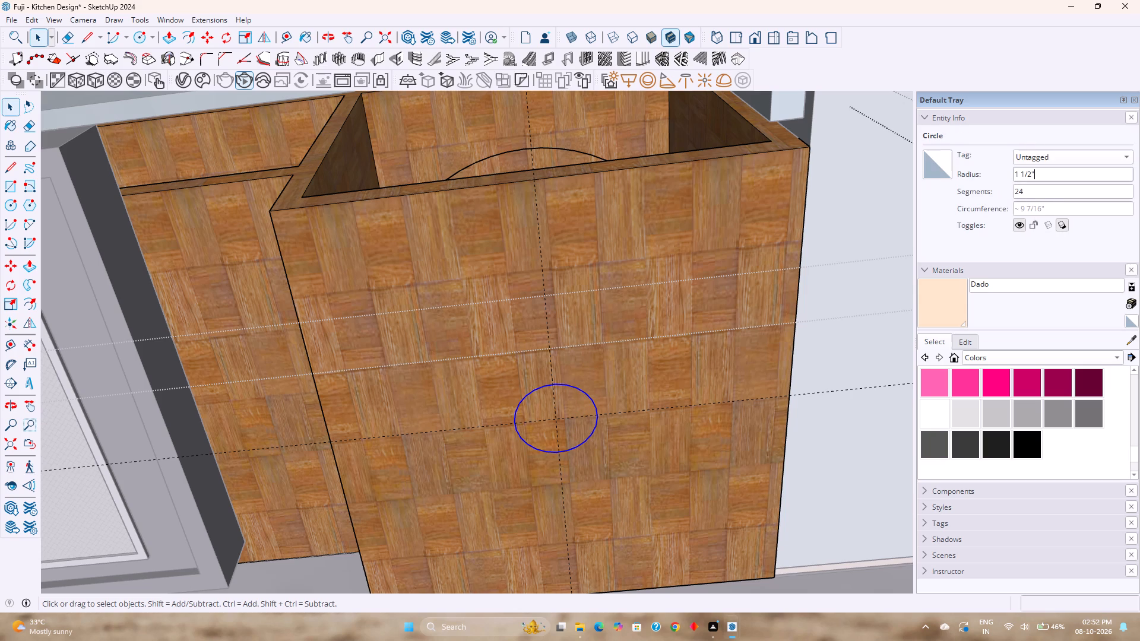
double_click(1032, 192)
key("1")
type("50")
key("Return")
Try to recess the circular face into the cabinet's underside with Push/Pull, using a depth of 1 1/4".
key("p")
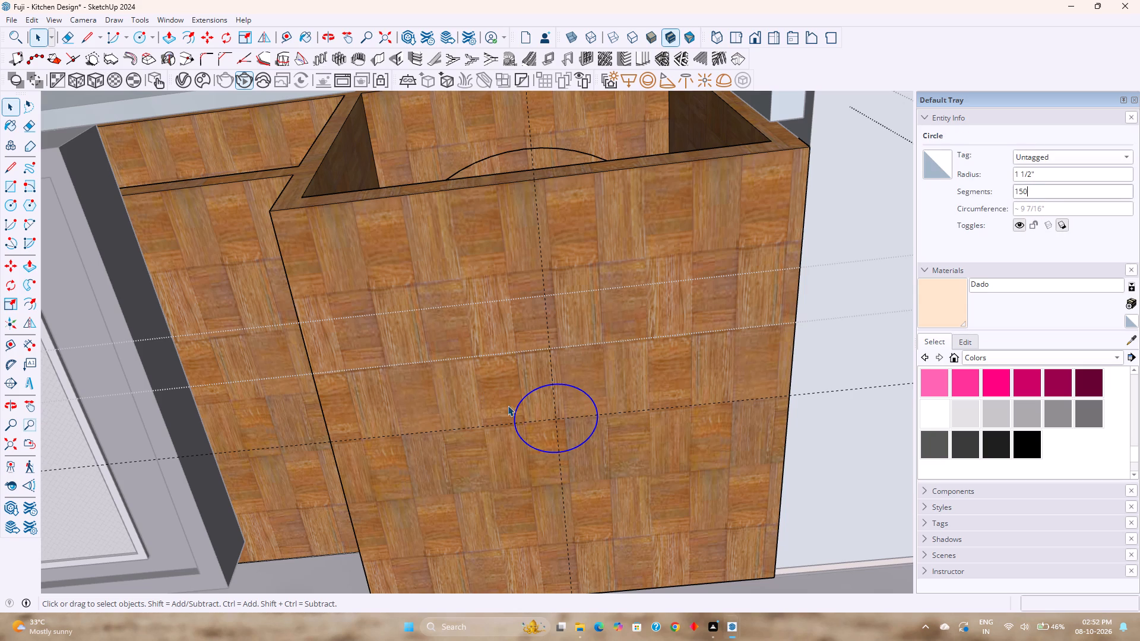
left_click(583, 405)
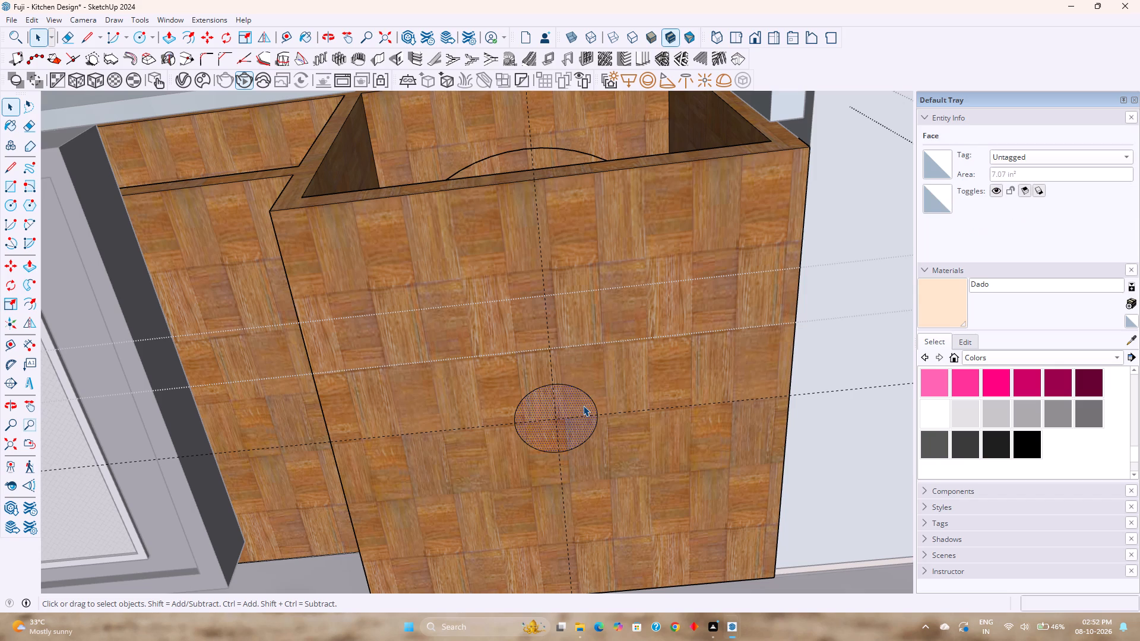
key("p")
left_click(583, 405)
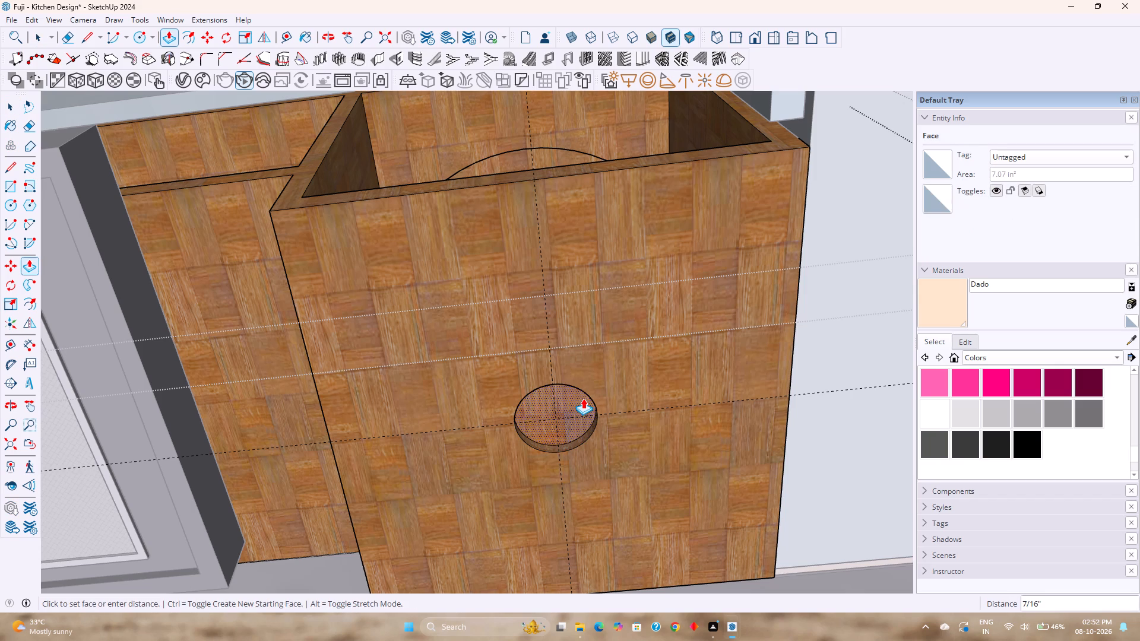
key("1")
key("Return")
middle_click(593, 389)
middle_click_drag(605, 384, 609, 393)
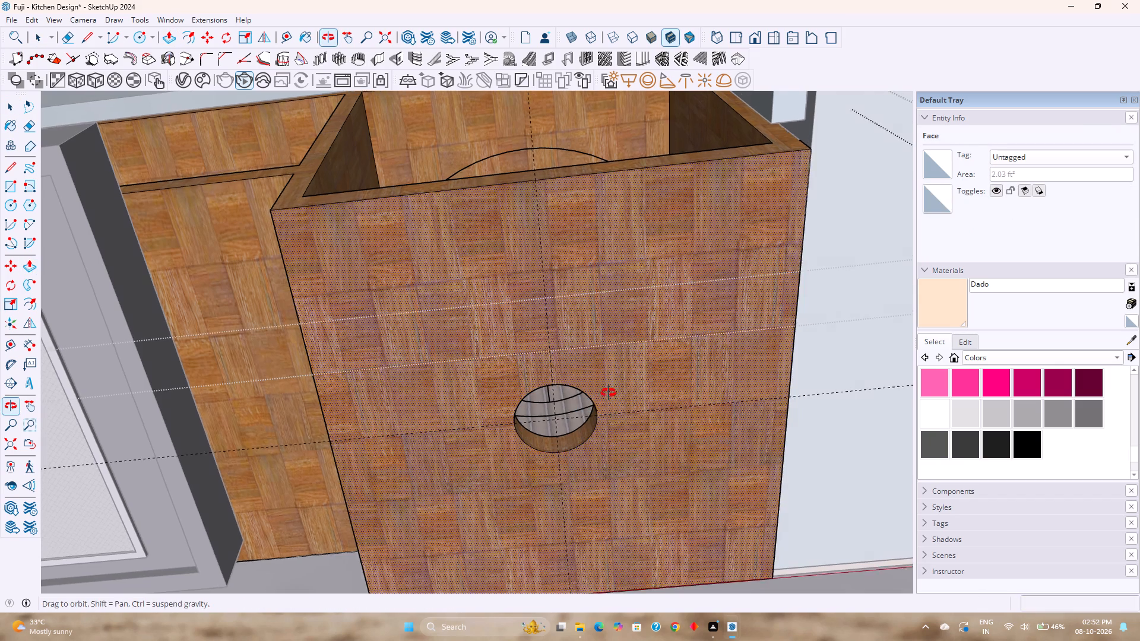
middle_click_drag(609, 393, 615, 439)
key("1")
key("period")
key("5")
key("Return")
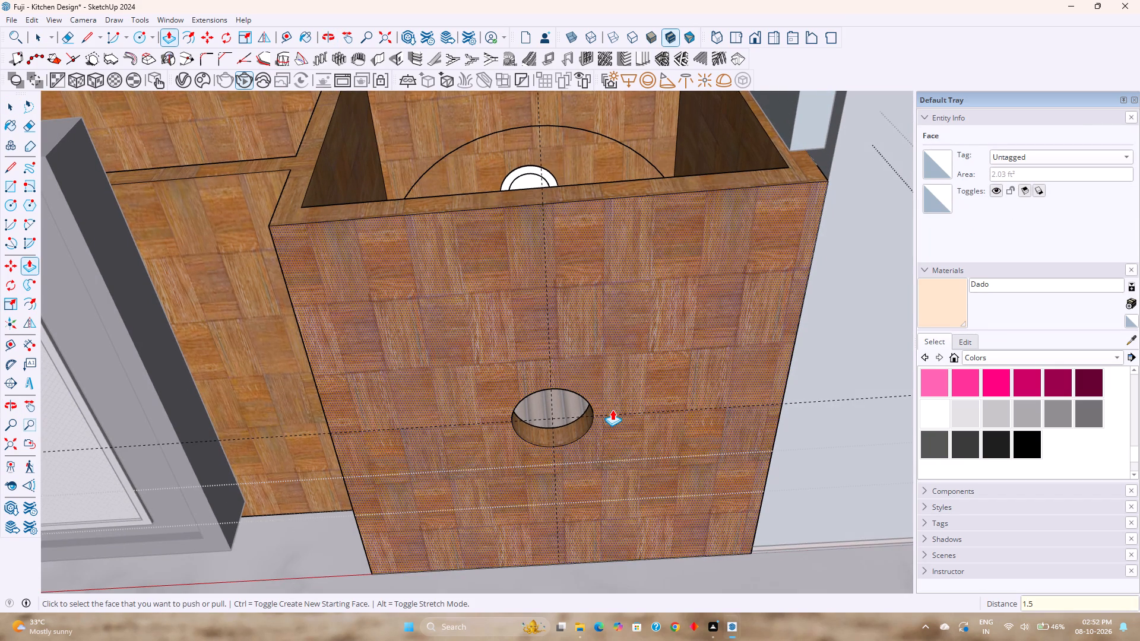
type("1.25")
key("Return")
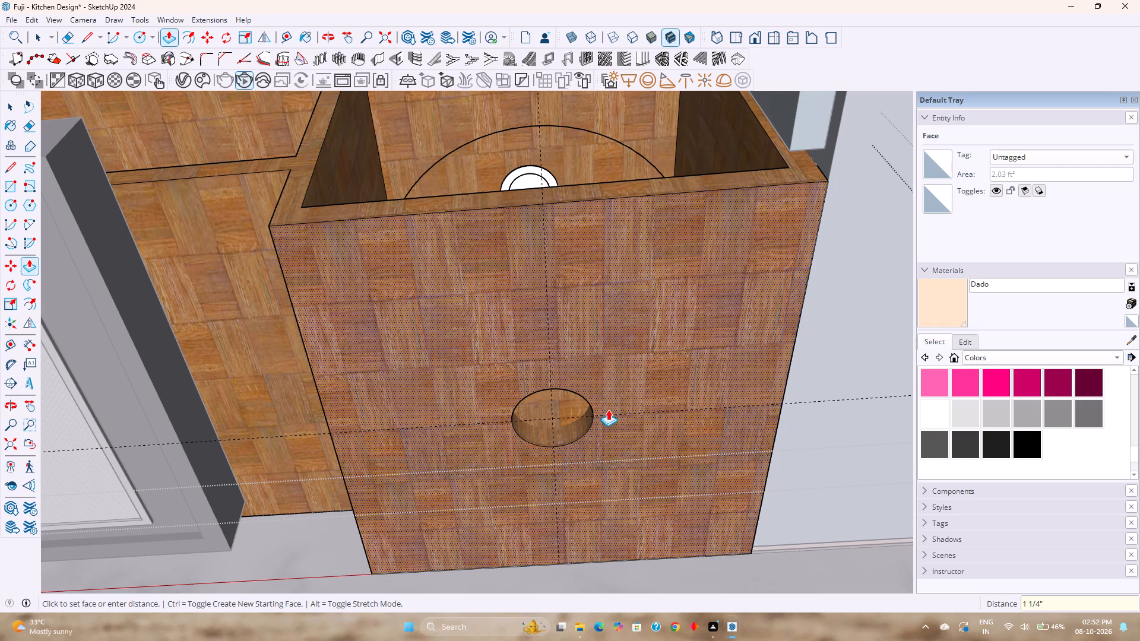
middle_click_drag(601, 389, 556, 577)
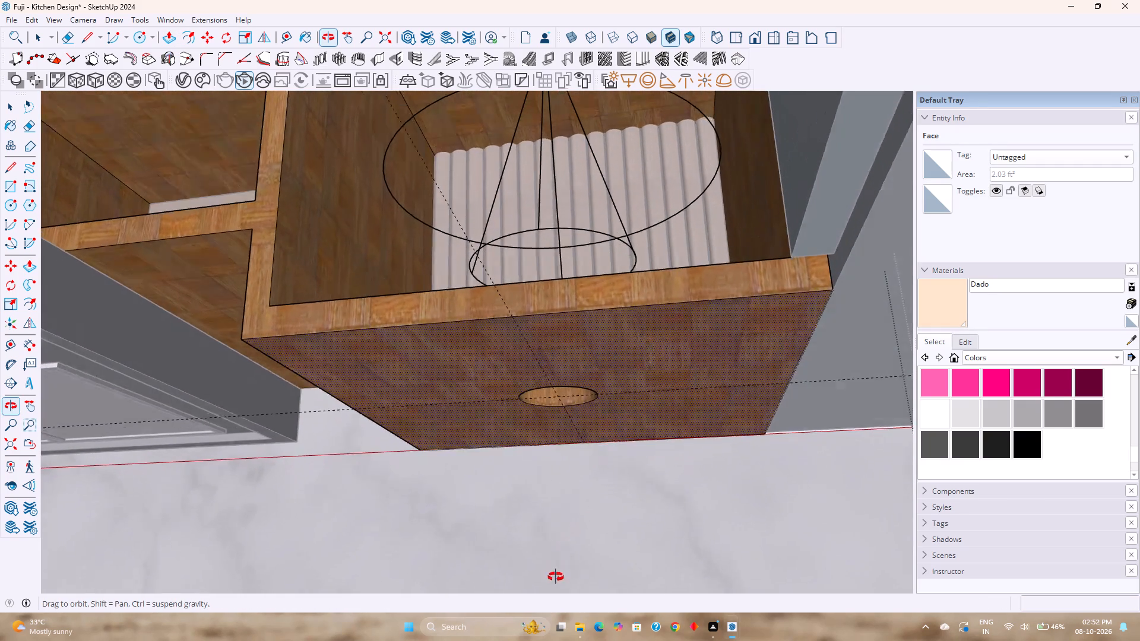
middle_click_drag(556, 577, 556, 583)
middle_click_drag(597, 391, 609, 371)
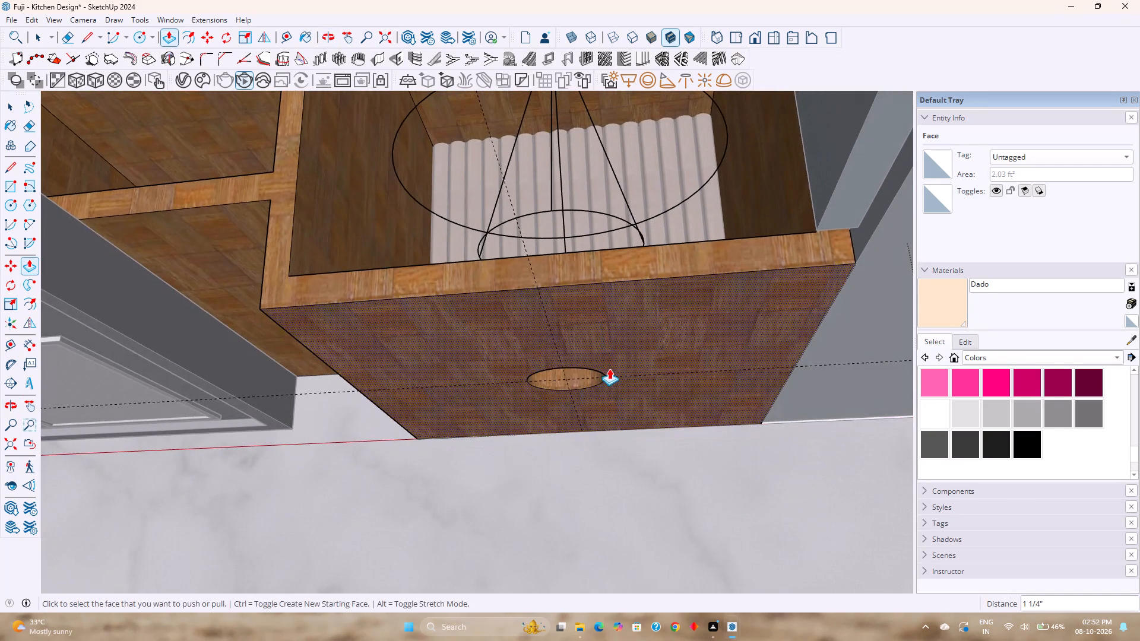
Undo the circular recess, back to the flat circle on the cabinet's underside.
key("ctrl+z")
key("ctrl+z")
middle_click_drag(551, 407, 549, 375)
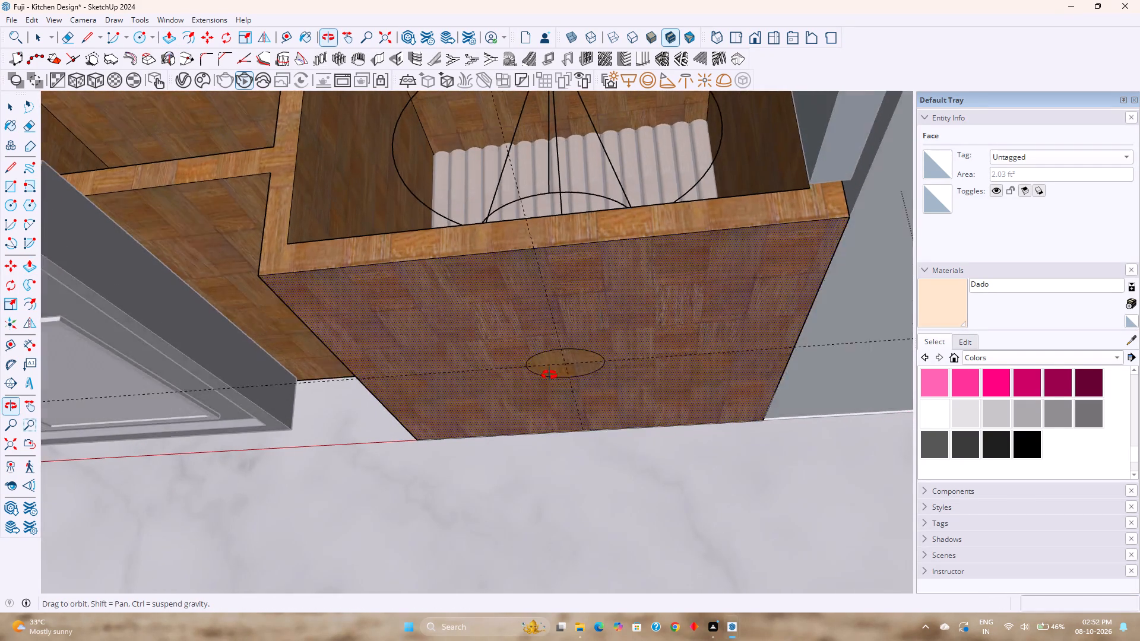
Push the circular face into the underside of the shelf column farther from the refrigerator, about 7/16" deep.
middle_click_drag(549, 375, 550, 310)
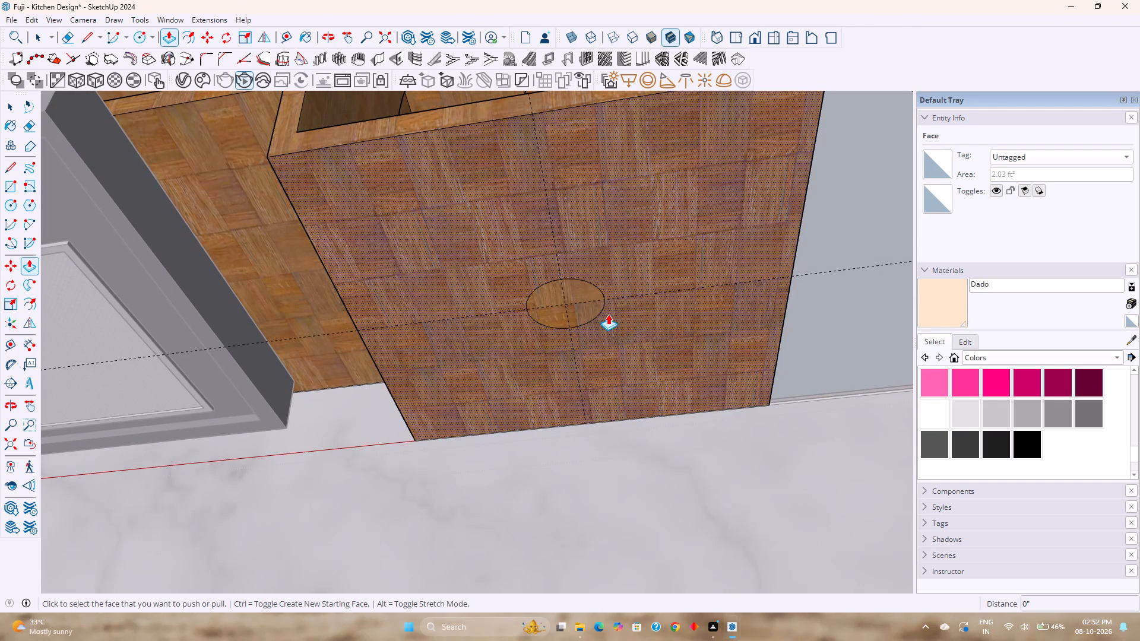
key("ctrl+y")
left_click(592, 315)
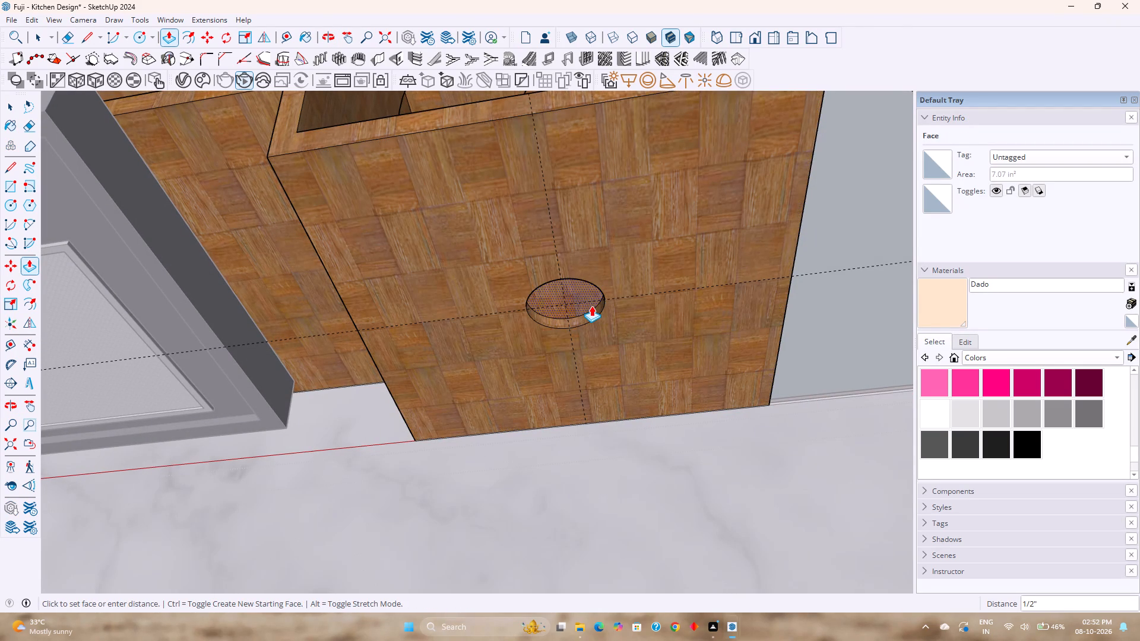
left_click(591, 306)
Hide the spotlight beneath the shelf column on the refrigerator side of the range hood.
scroll(518, 338, "down", 4)
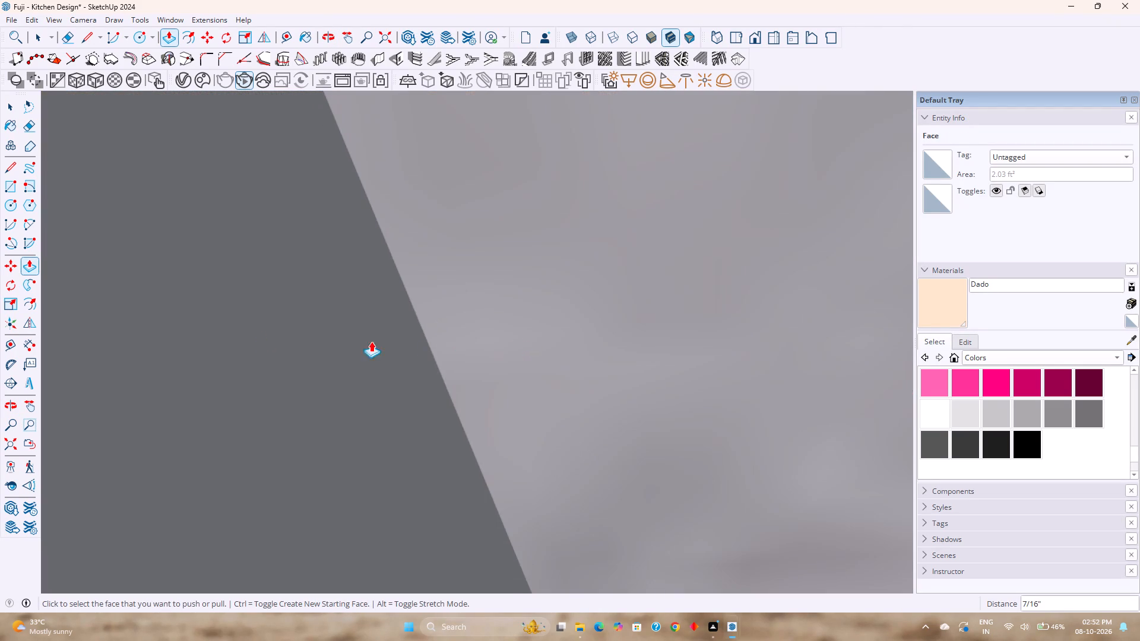
key("space")
left_click(12, 446)
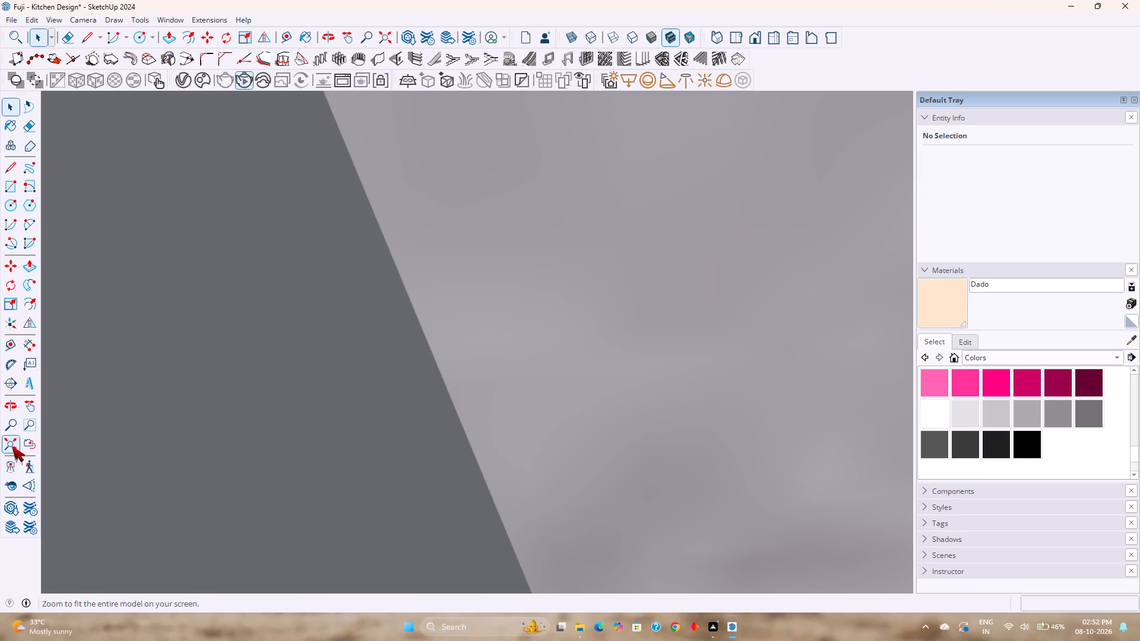
middle_click_drag(419, 364, 452, 537, "shift")
middle_click_drag(498, 516, 508, 582)
scroll(454, 459, "up", 19)
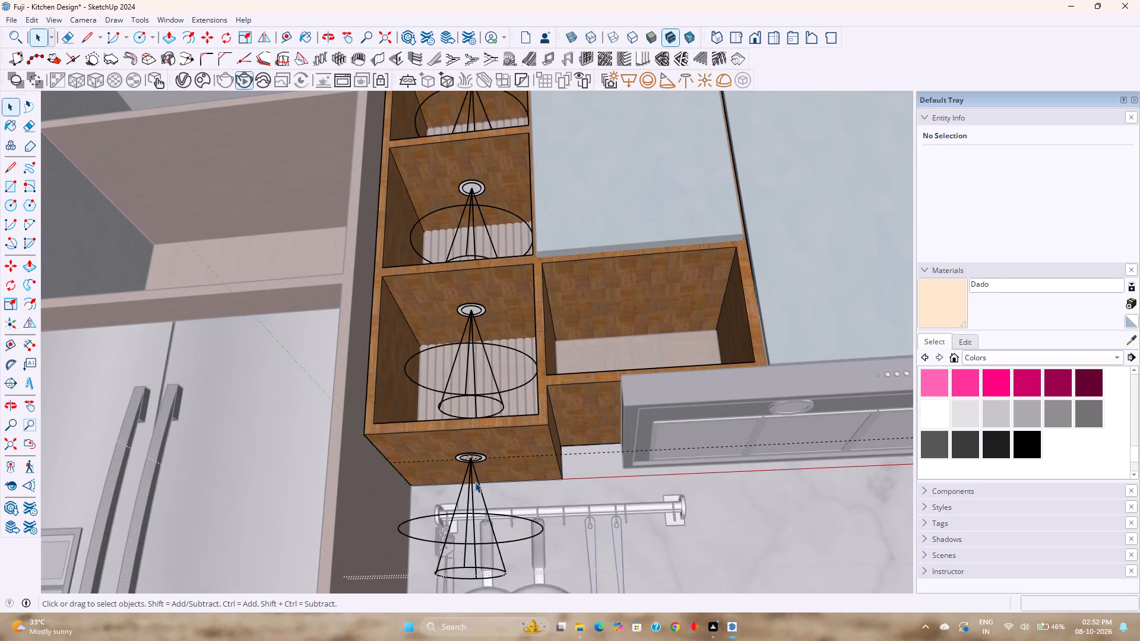
middle_click_drag(476, 481, 462, 443)
scroll(463, 437, "up", 7)
left_click(455, 451)
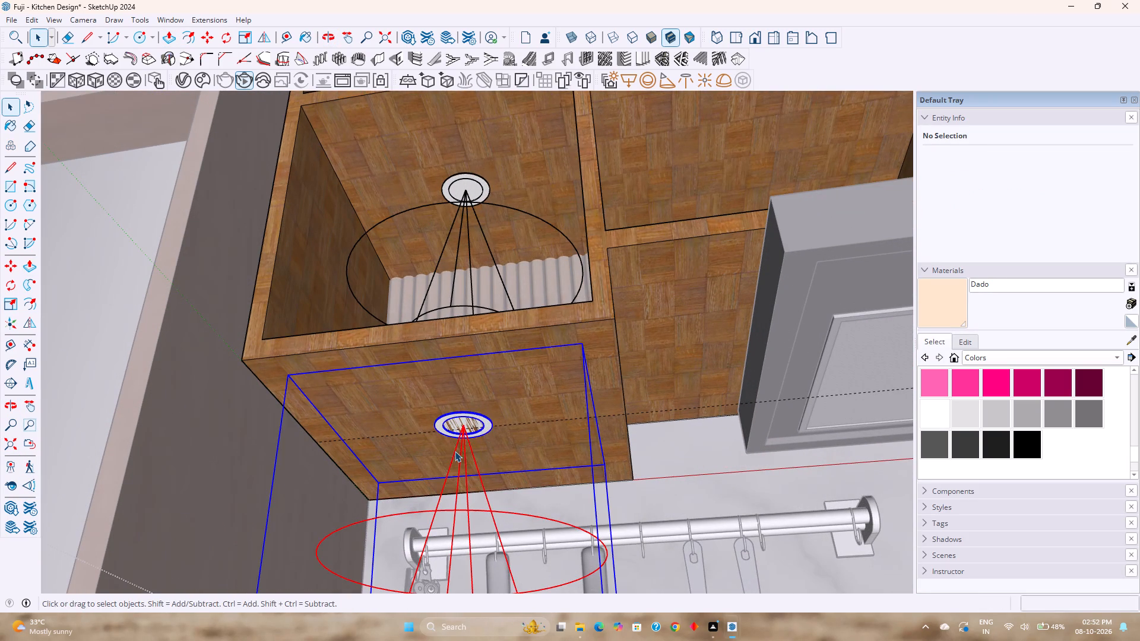
right_click(455, 451)
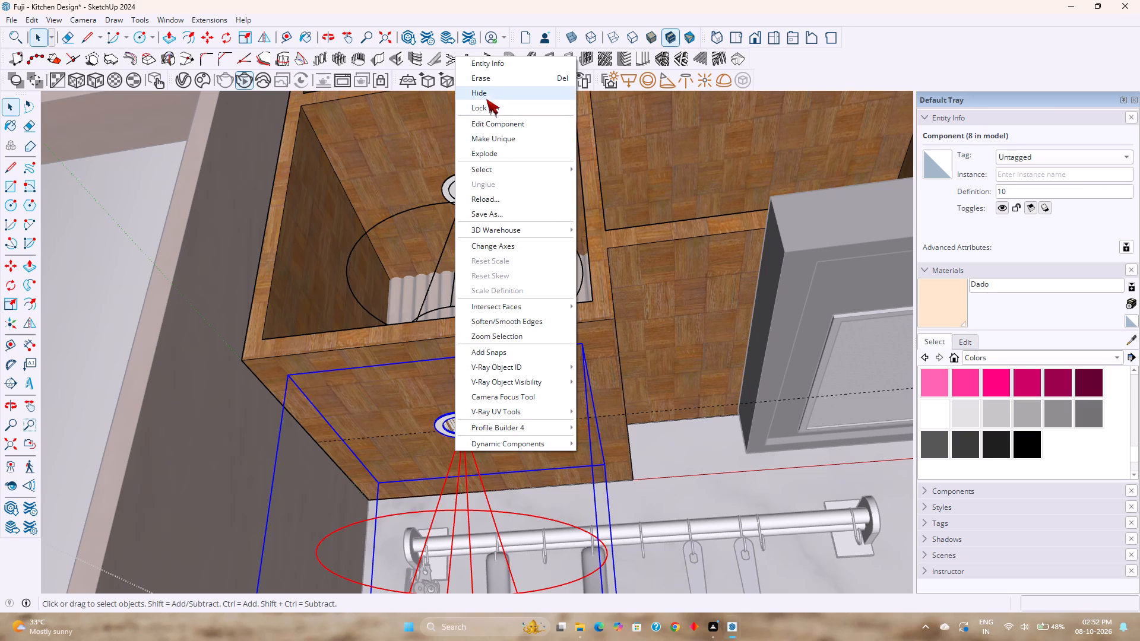
left_click(486, 97)
middle_click_drag(477, 448, 476, 406)
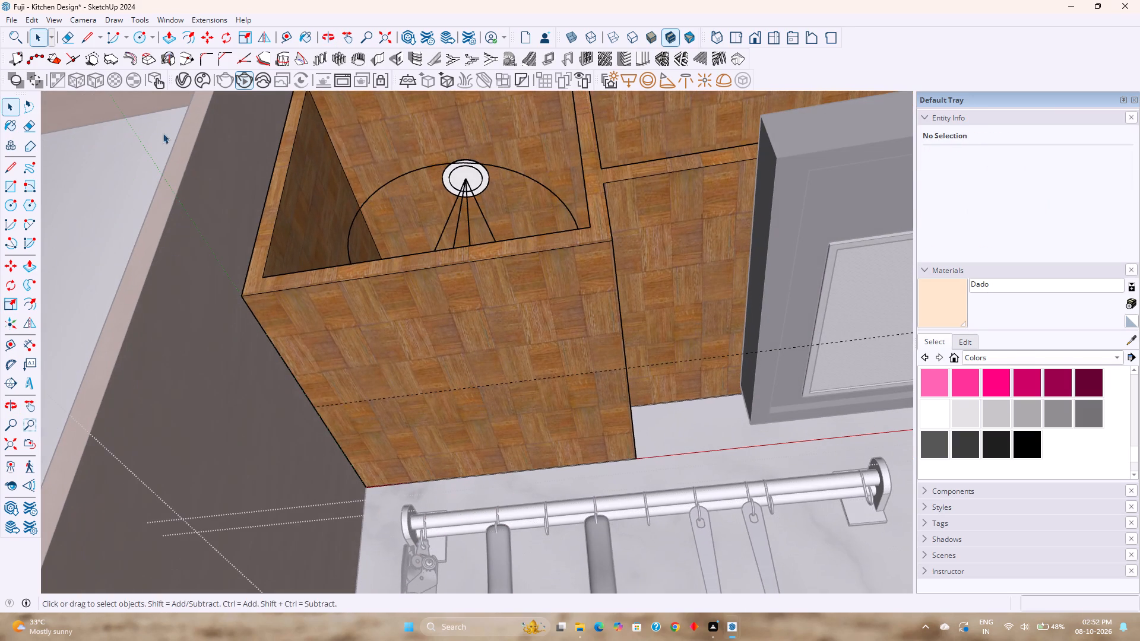
Place a guide across the refrigerator-side column's underside, parallel to its hood-side edge and about 8 5/16" from it.
left_click(287, 36)
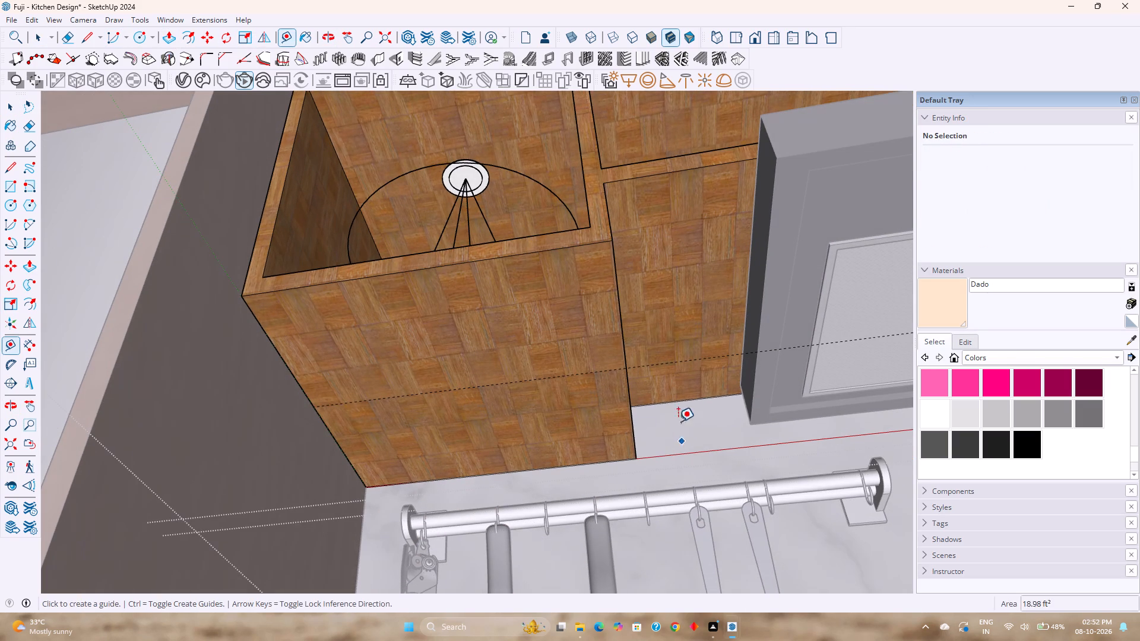
left_click(619, 317)
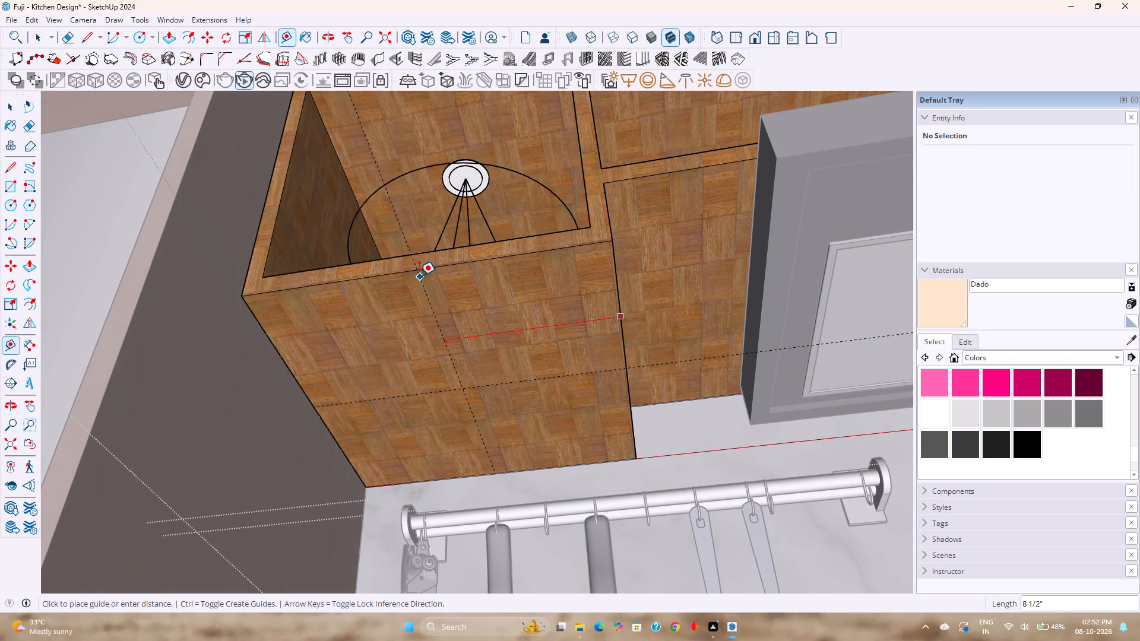
left_click(423, 271)
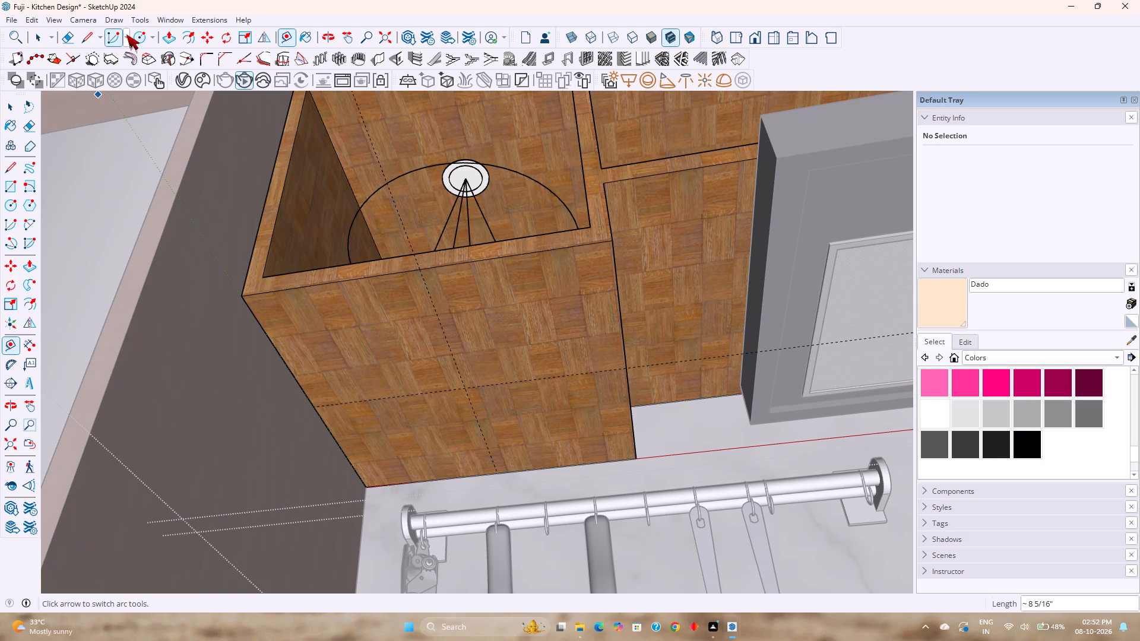
Draw a 1.5" radius circle on this underside, centred where the two guides cross.
key("c")
left_click(467, 389)
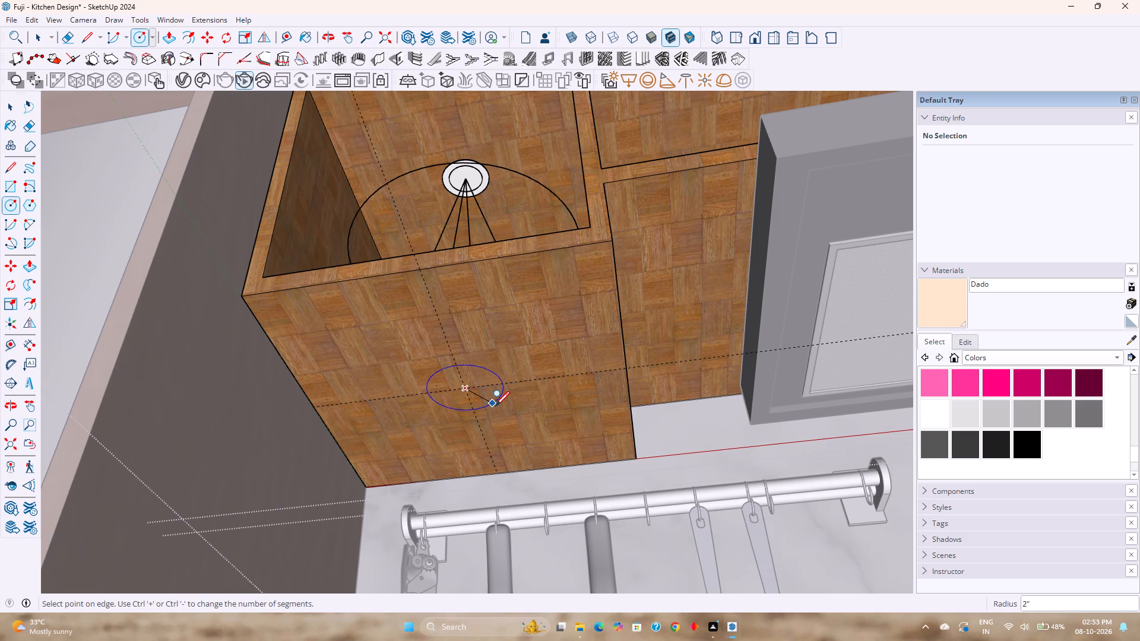
type("1.5")
key("Return")
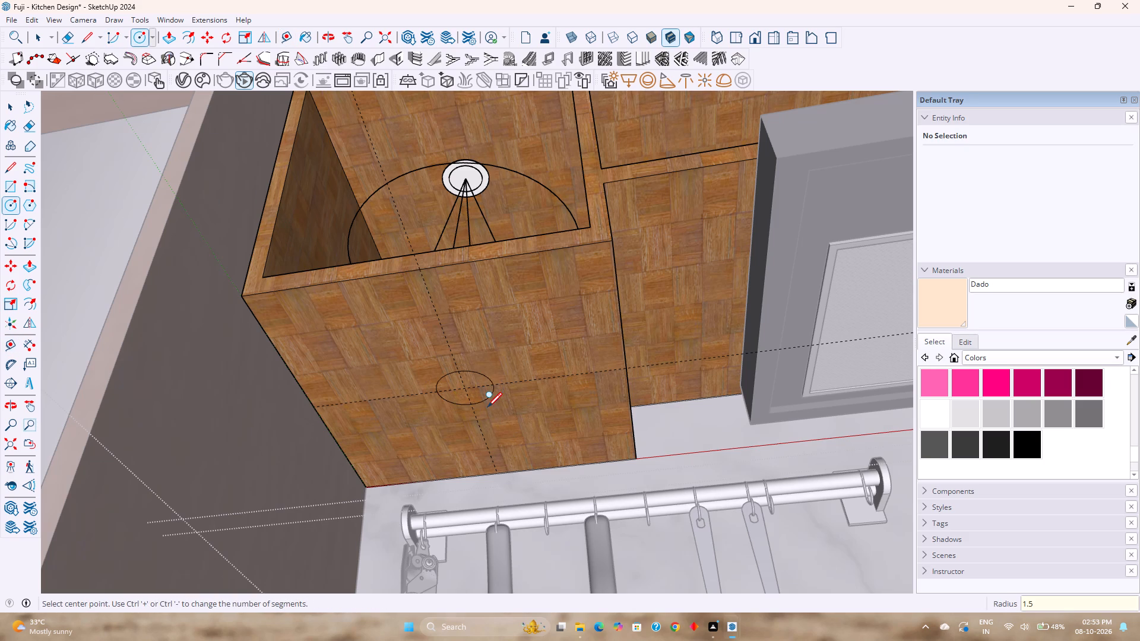
Set the new circle's segment count to 150.
key("space")
left_click(489, 381)
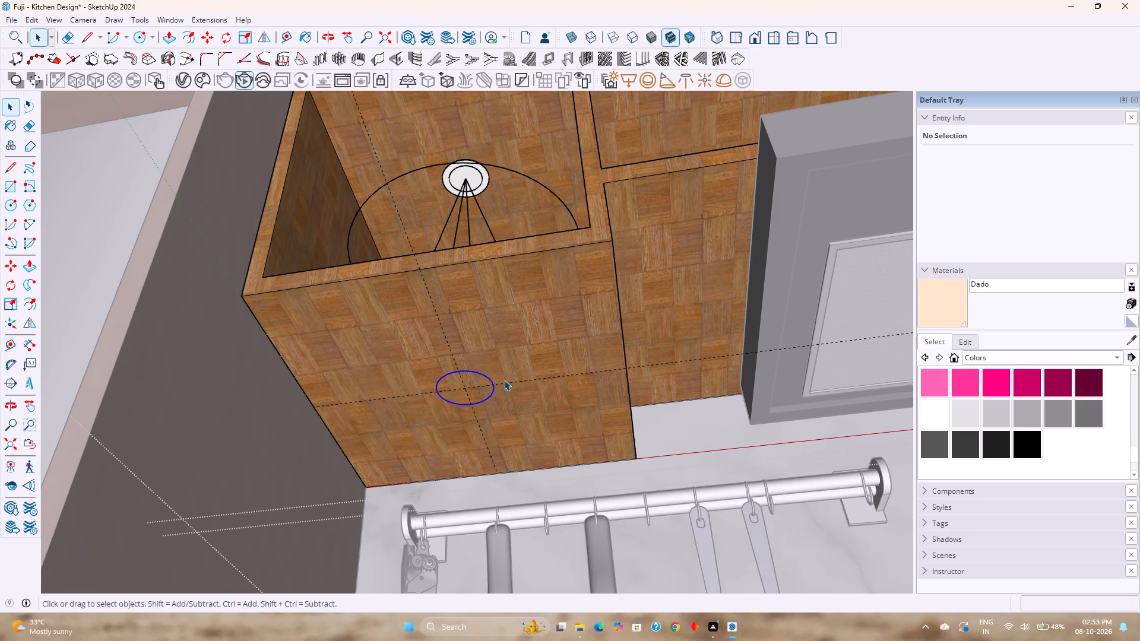
double_click(1053, 196)
key("1")
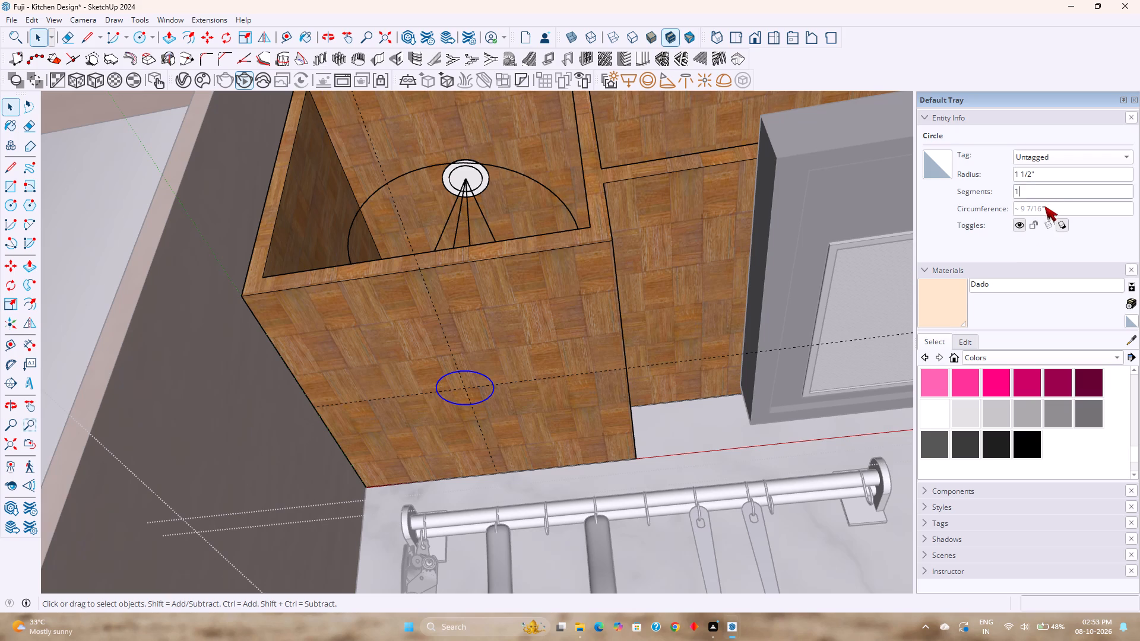
key("5")
key("0")
key("Return")
Recess the circular face 0.5" into the refrigerator-side column's underside with Push/Pull.
key("p")
left_click(487, 383)
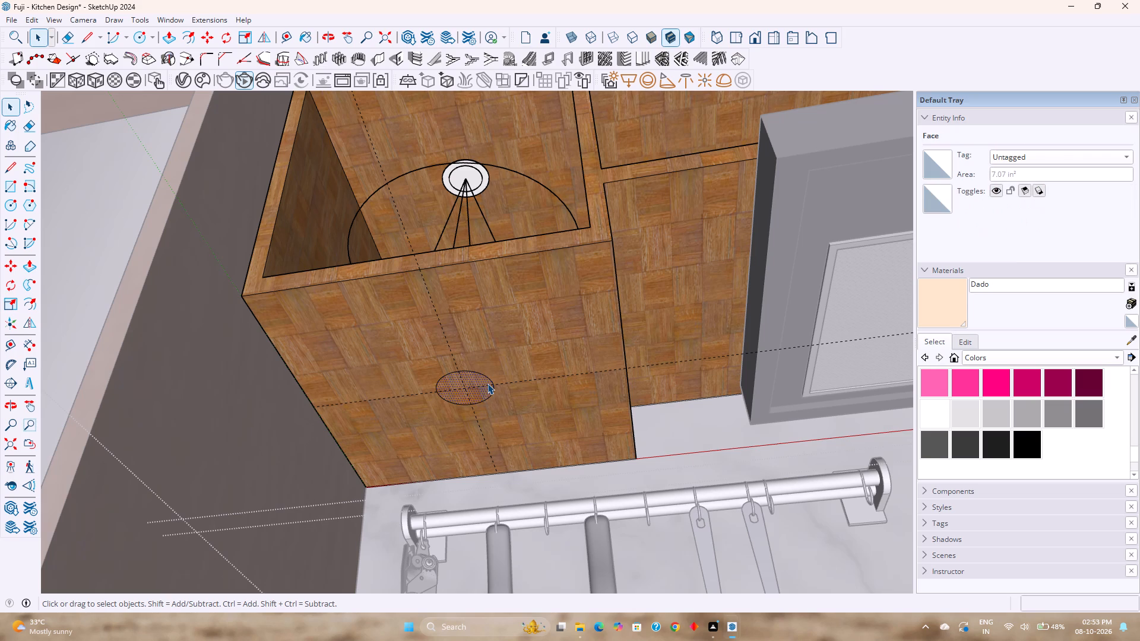
key("p")
left_click(483, 382)
type("0.5")
key("Return")
key("space")
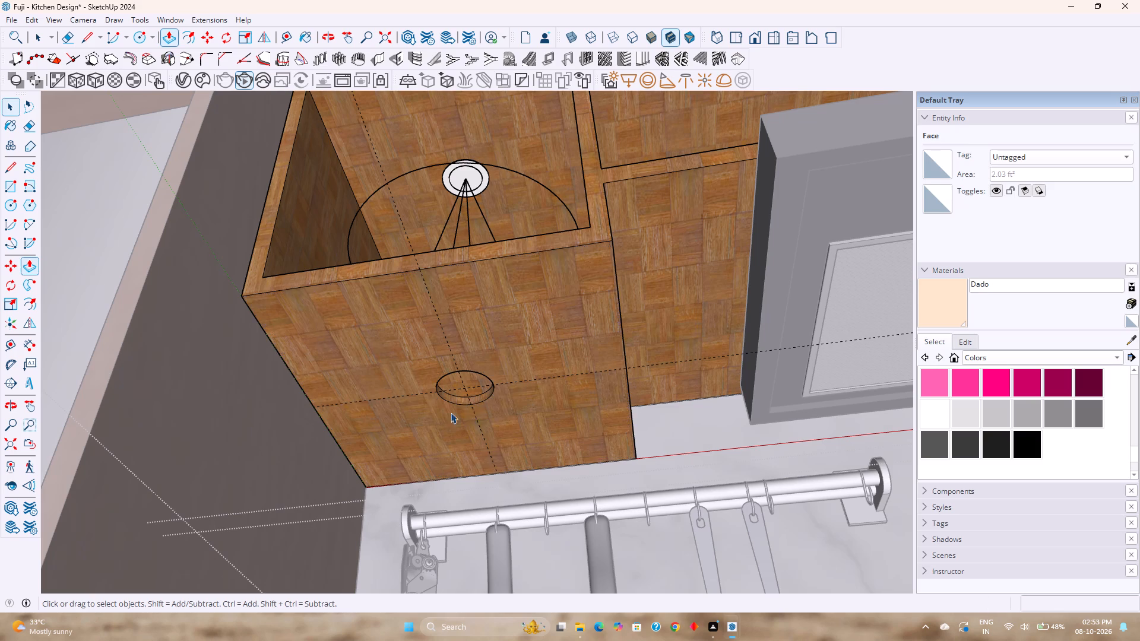
Unhide all hidden objects to bring back the spotlight beneath the refrigerator-side column.
left_click(40, 20)
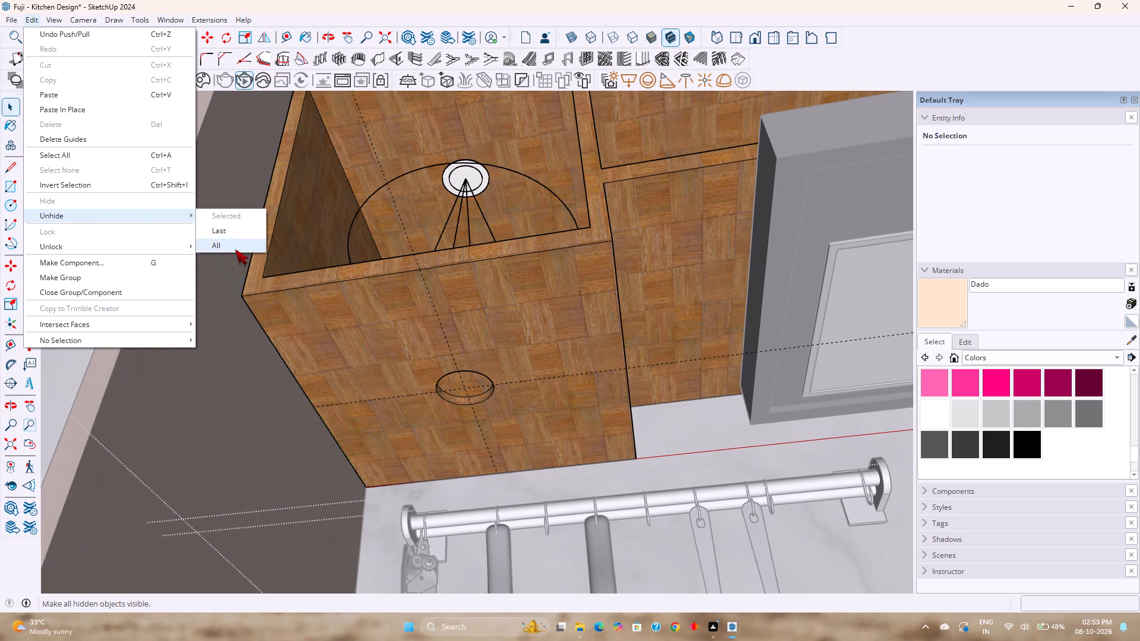
left_click(235, 249)
scroll(509, 392, "up", 8)
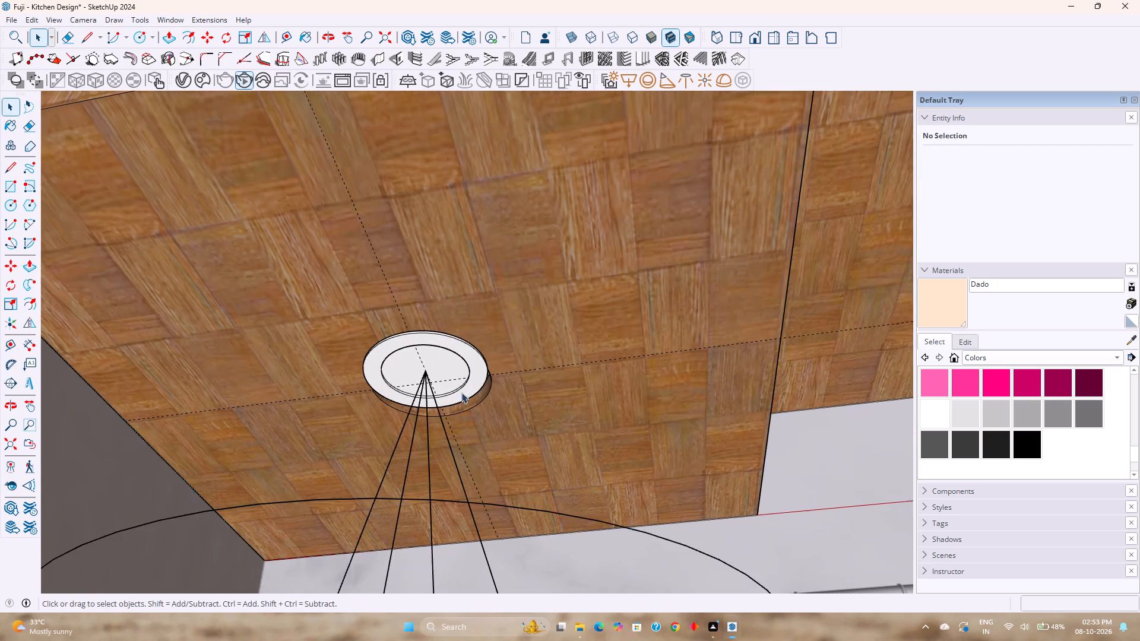
Move the spotlight under the column farther from the refrigerator 1/2", placing its centre on the guide crossing at the recess opening.
middle_click_drag(460, 392, 321, 314)
scroll(321, 314, "down", 7)
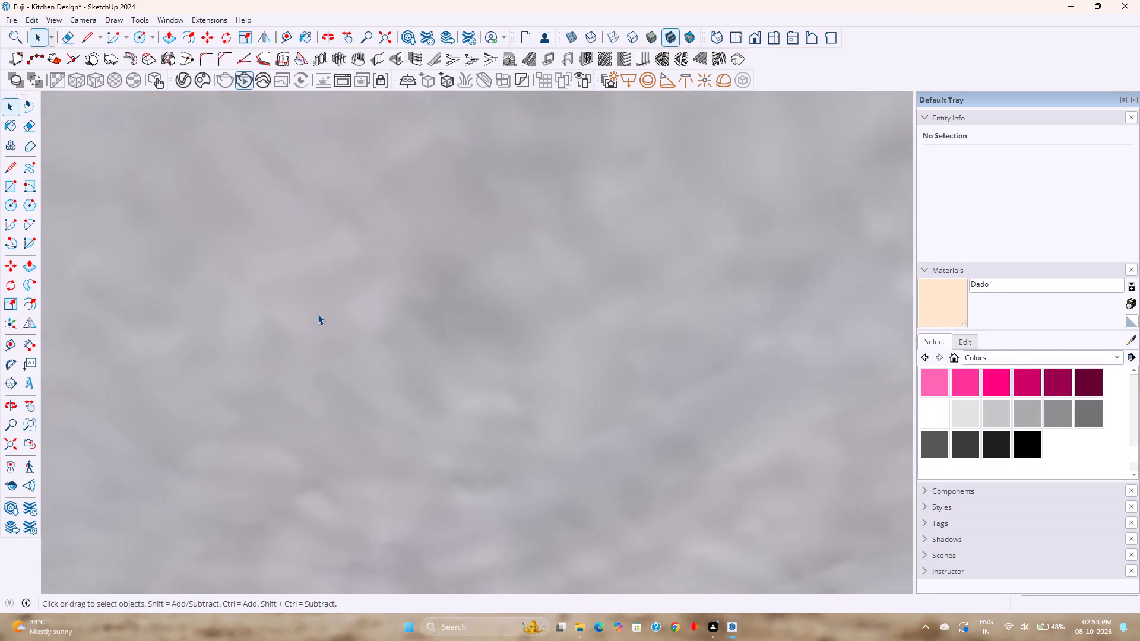
scroll(318, 314, "down", 3)
left_click(14, 452)
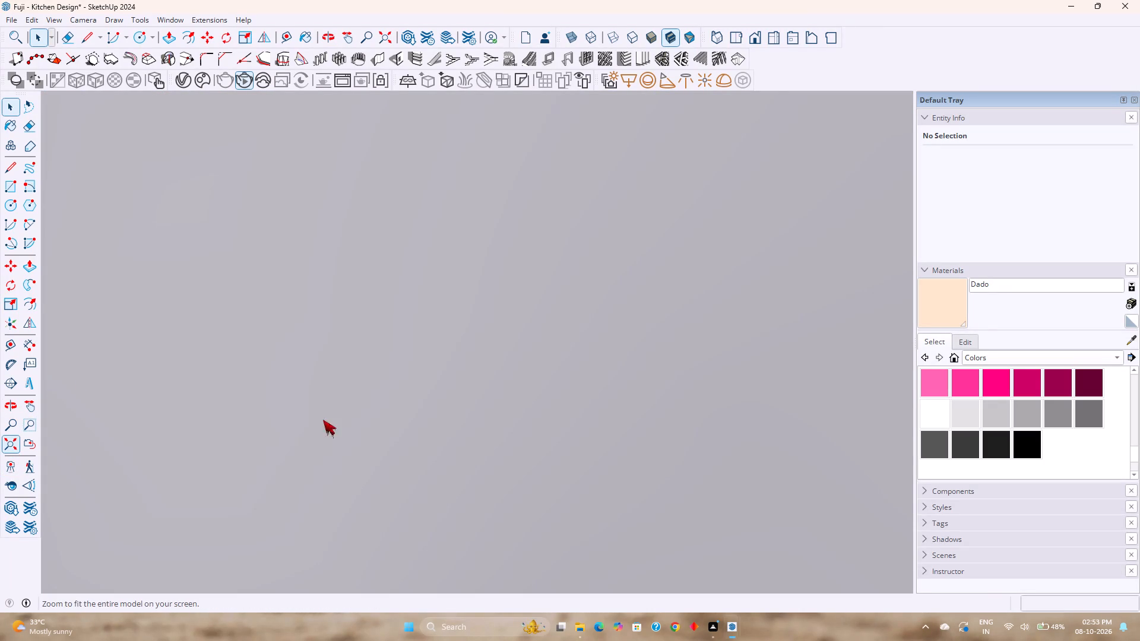
middle_click_drag(483, 381, 663, 634)
scroll(520, 259, "up", 8)
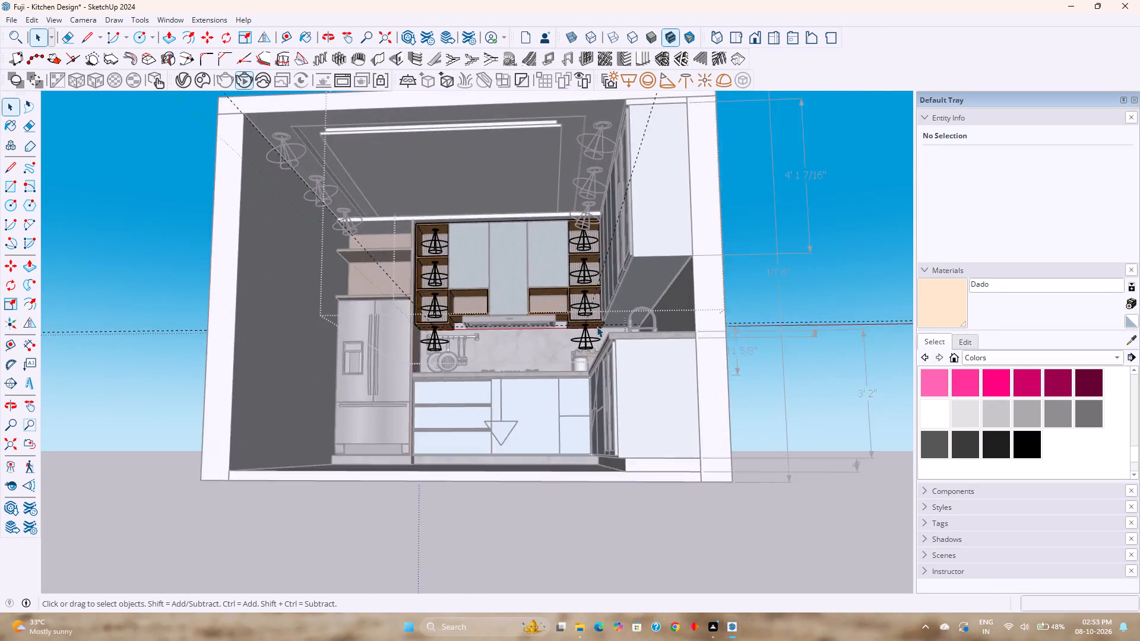
scroll(597, 326, "up", 20)
scroll(597, 326, "up", 1)
middle_click_drag(576, 328, 585, 266)
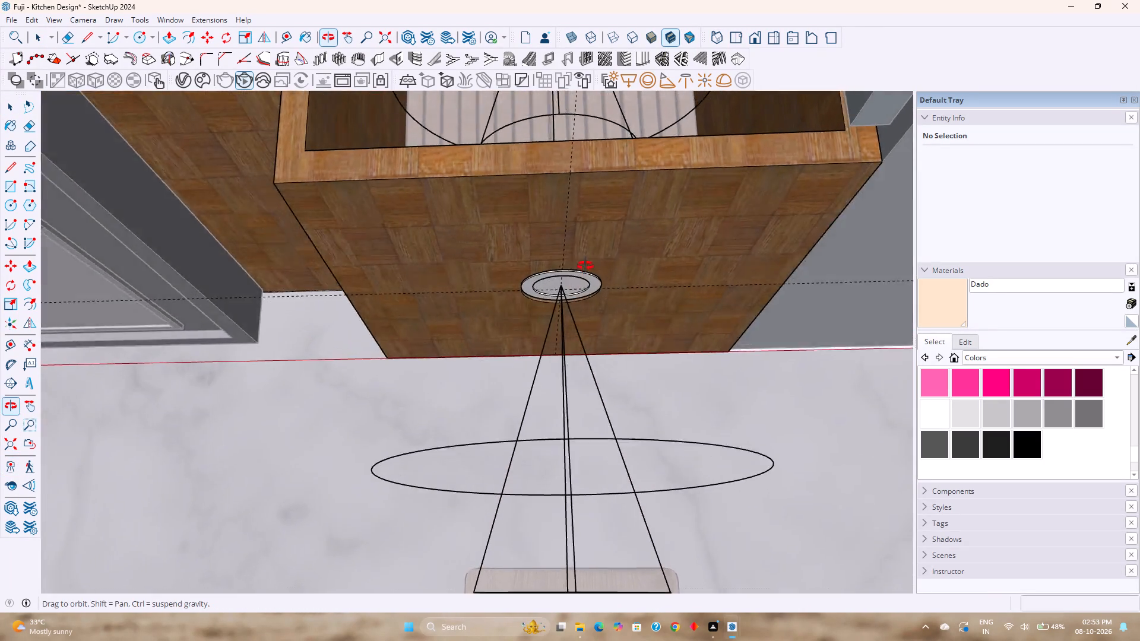
middle_click_drag(585, 266, 620, 224)
scroll(567, 261, "up", 8)
middle_click_drag(557, 293, 719, 229)
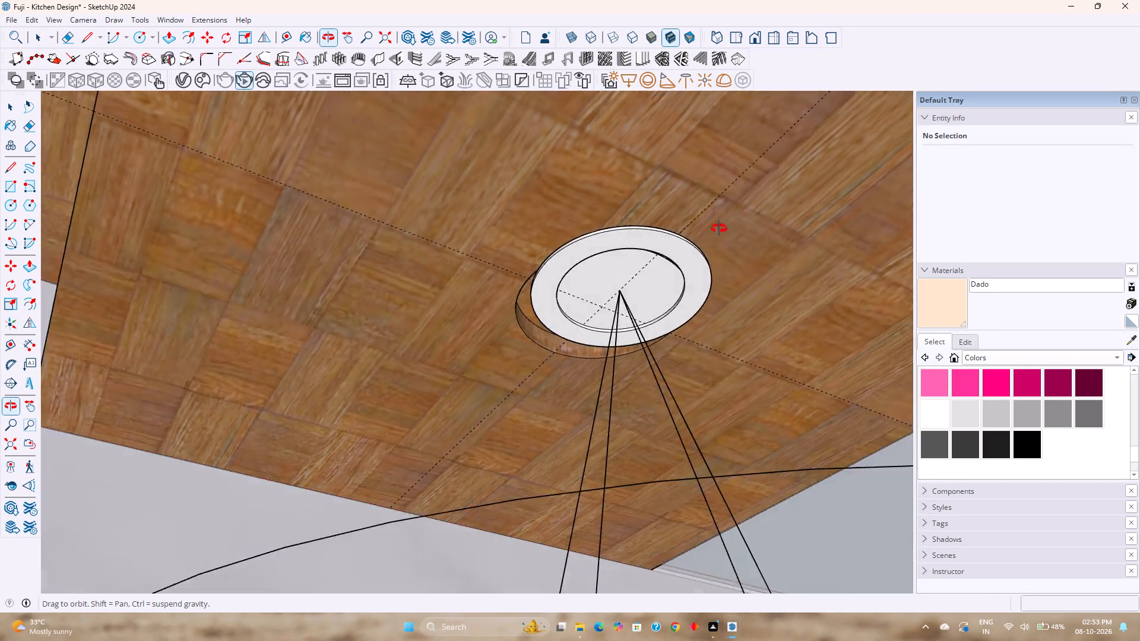
middle_click_drag(719, 229, 816, 258)
scroll(775, 268, "up", 1)
left_click(622, 284)
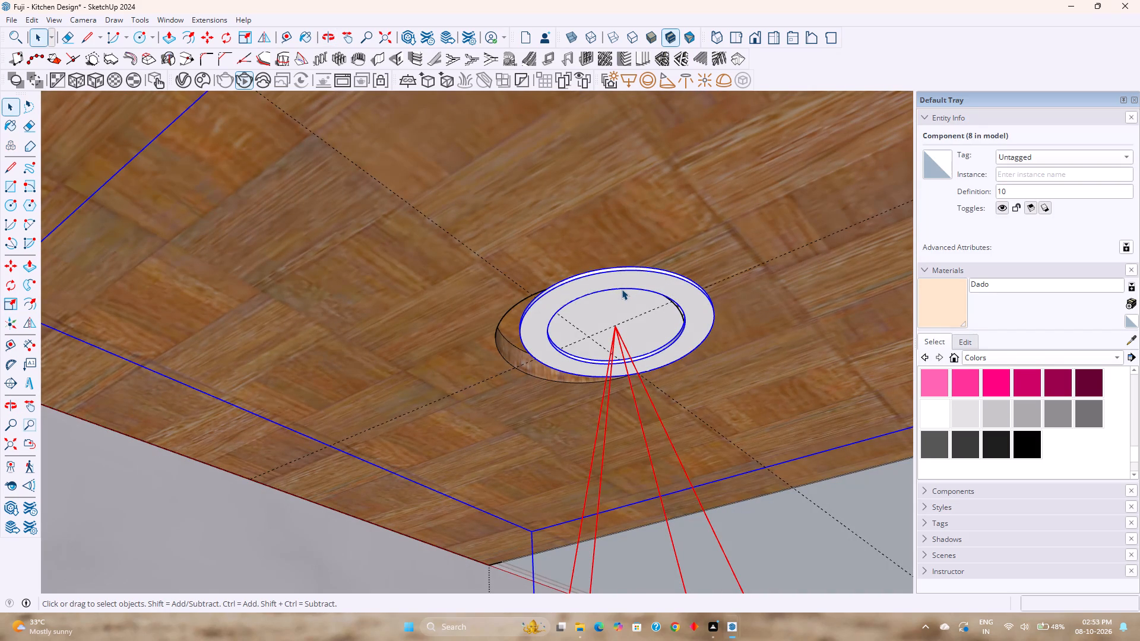
double_click(622, 289)
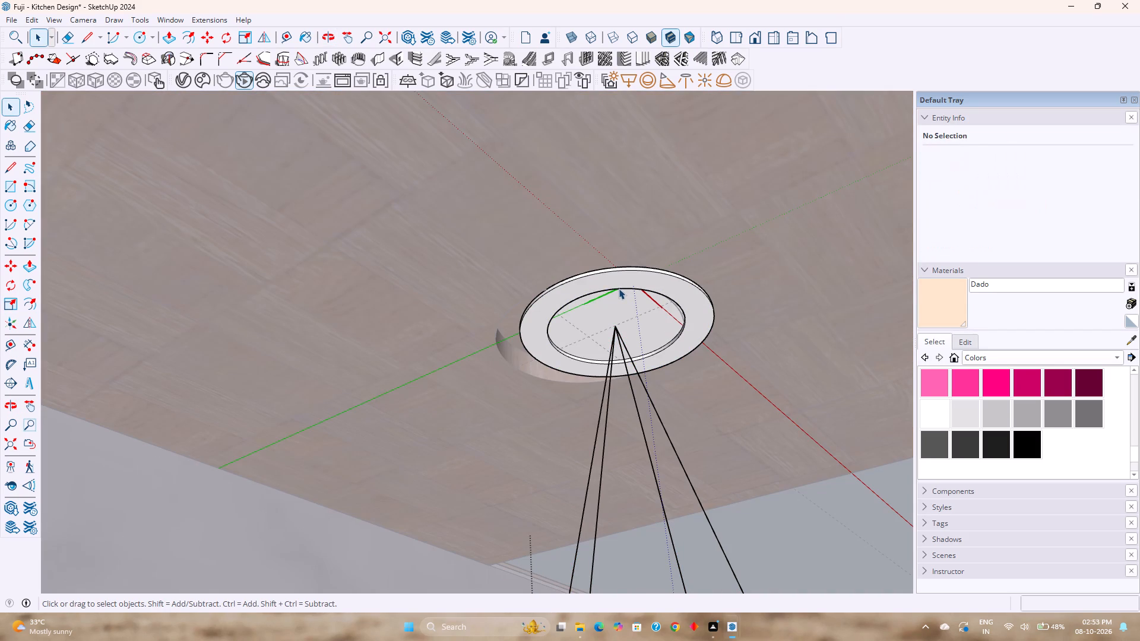
scroll(584, 298, "down", 5)
key("Escape")
left_click(595, 288)
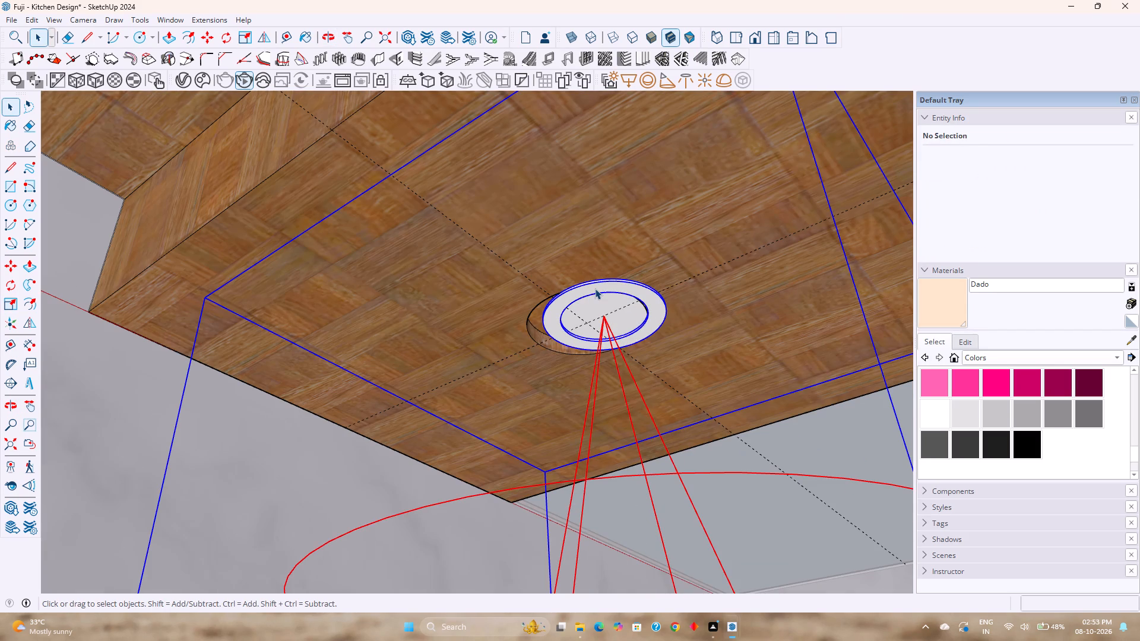
key("m")
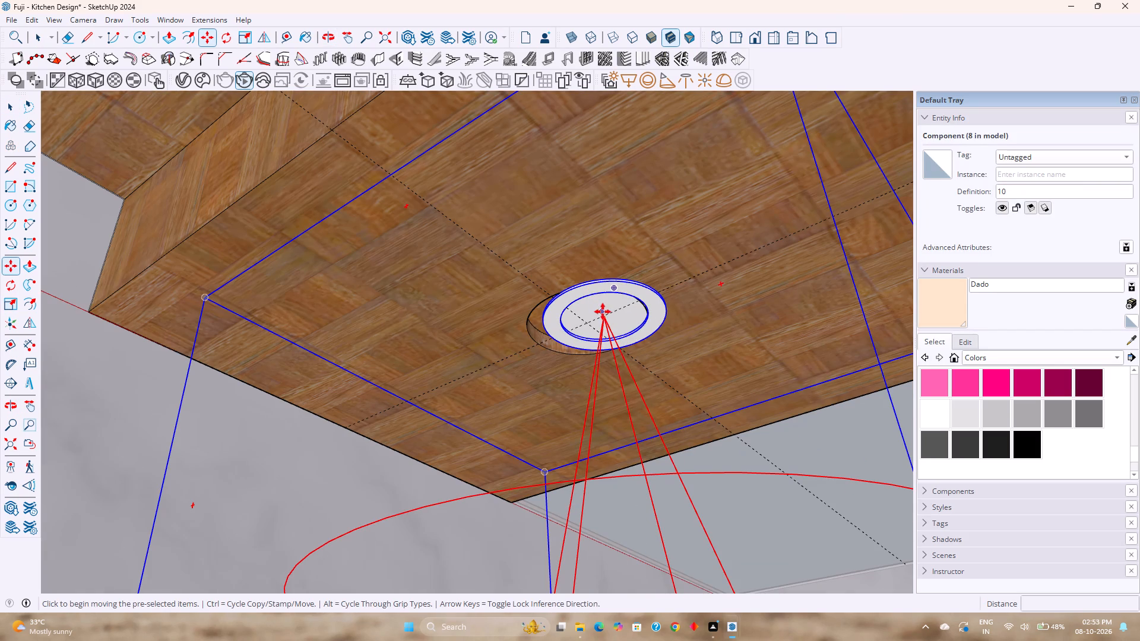
left_click(604, 317)
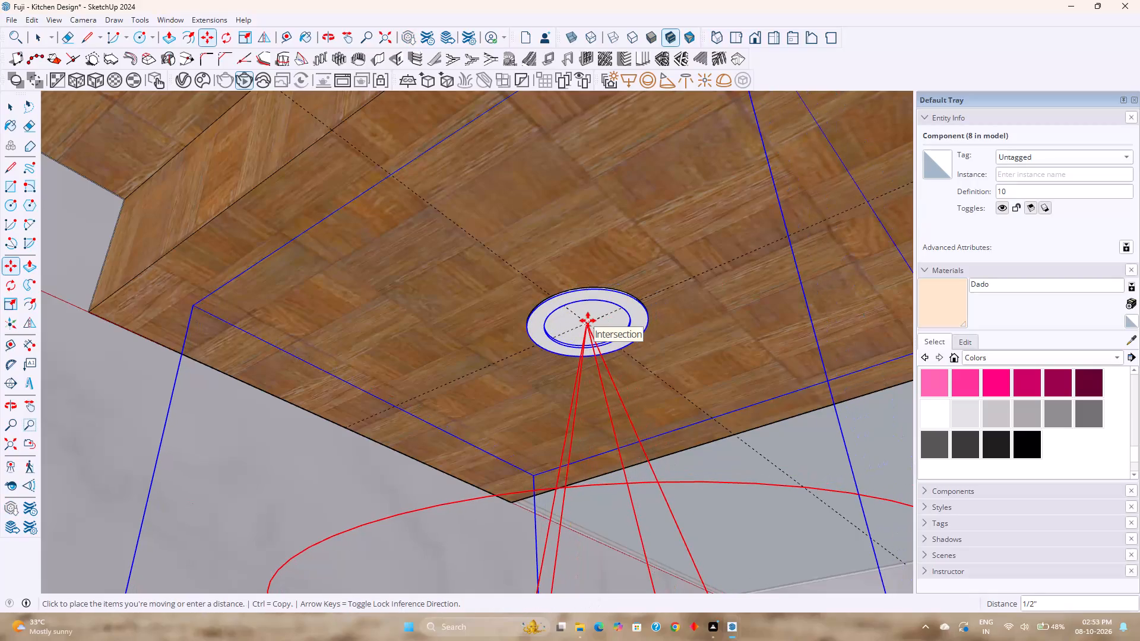
left_click(588, 320)
Move the spotlight under the refrigerator-side column 1/2", placing its centre on the guide crossing at the recess opening.
scroll(476, 347, "down", 7)
middle_click_drag(479, 345, 304, 333)
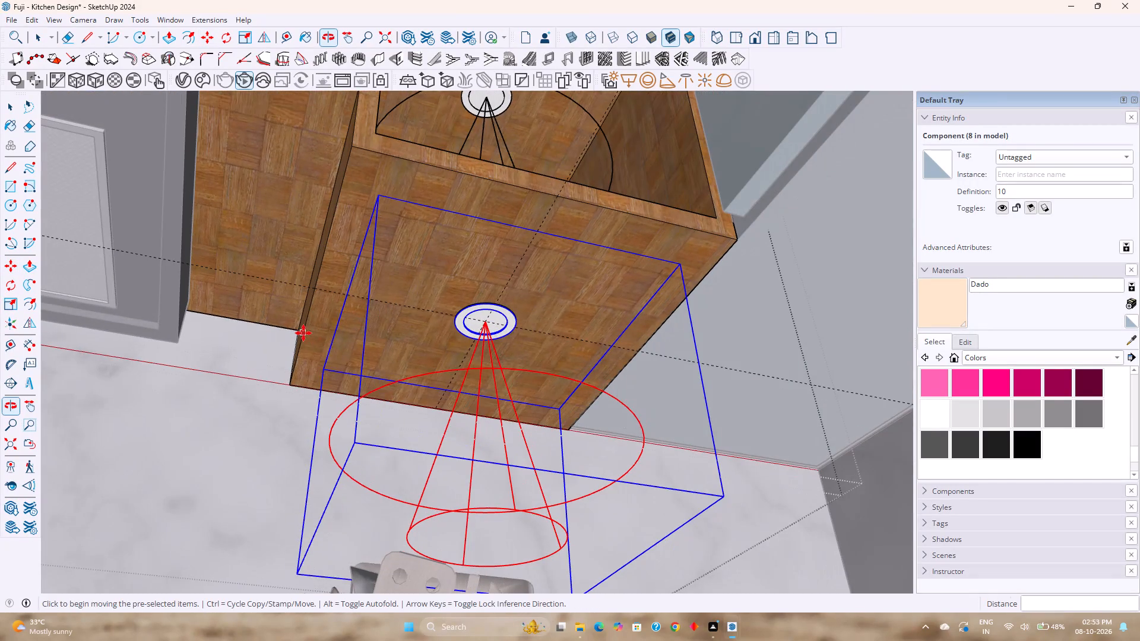
middle_click_drag(303, 331, 563, 345, "shift")
middle_click_drag(612, 339, 448, 343)
scroll(446, 342, "down", 7)
middle_click_drag(423, 332, 864, 350, "shift")
scroll(221, 403, "up", 8)
key("Escape")
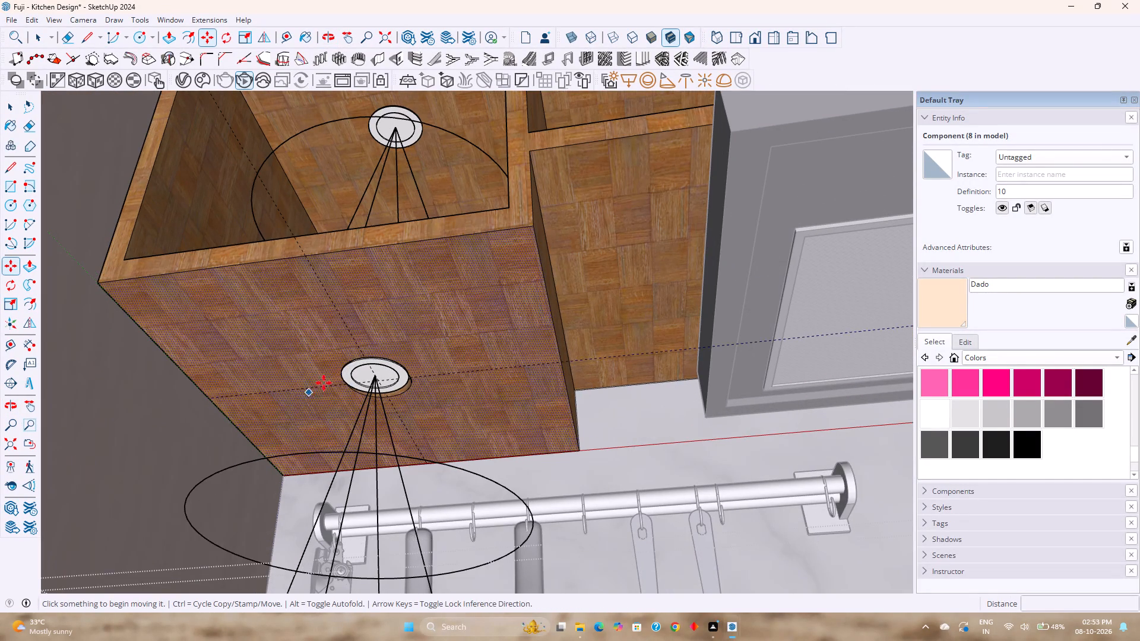
scroll(376, 388, "up", 11)
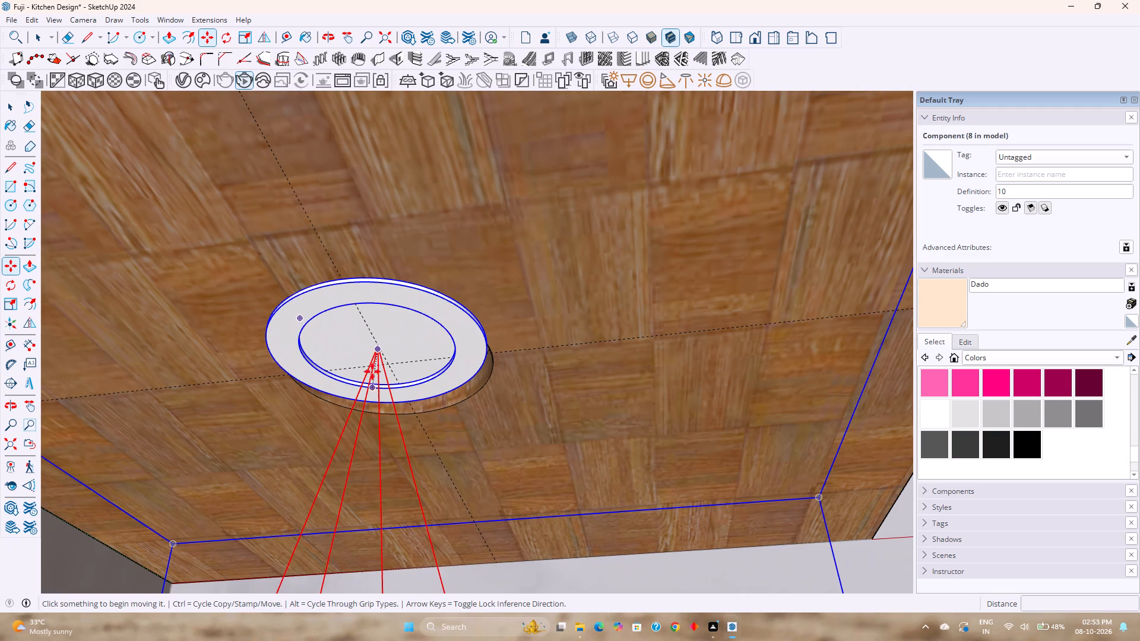
left_click(380, 348)
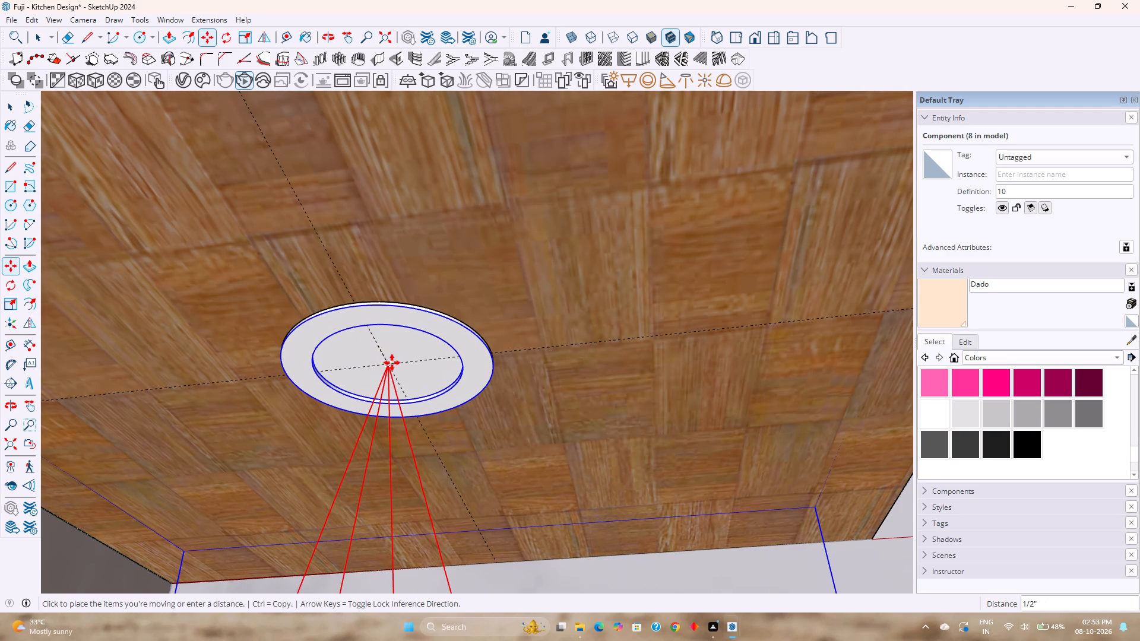
left_click(392, 364)
key("Escape")
key("space")
key("Escape")
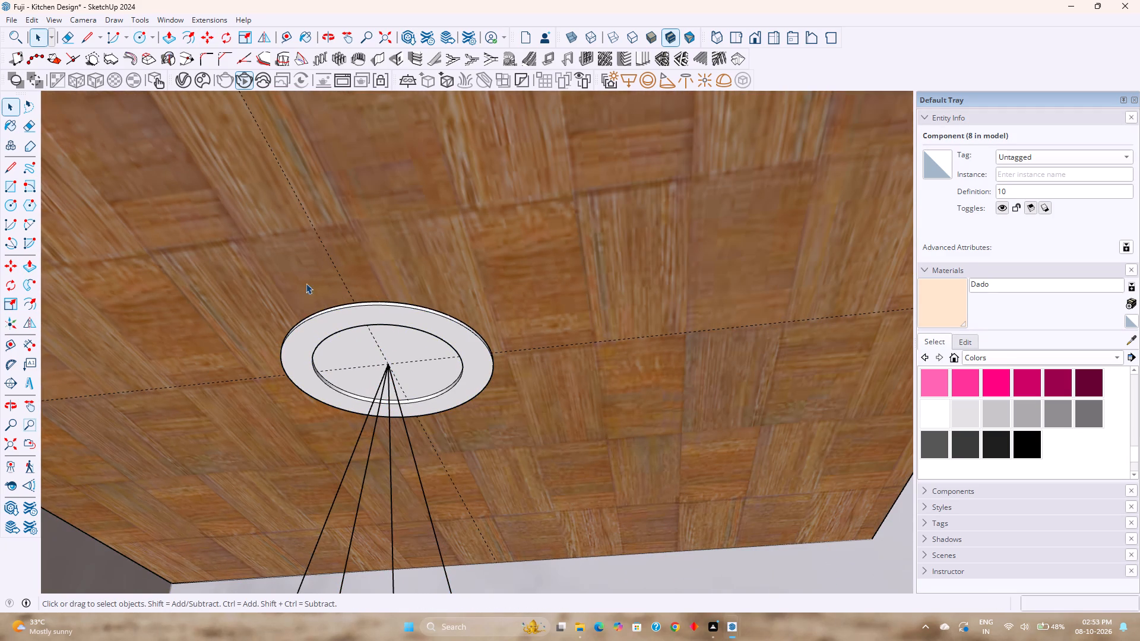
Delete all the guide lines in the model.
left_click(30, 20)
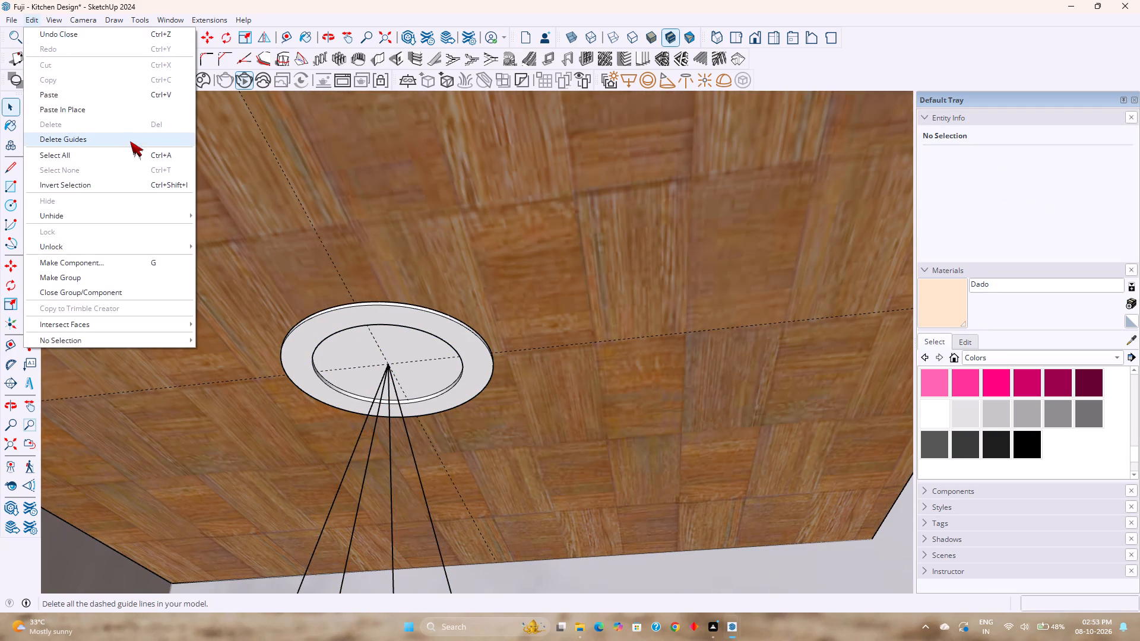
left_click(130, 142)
Examine the whole kitchen, checking the spotlights on the ceiling, in the shelf columns and beneath them beside the range hood.
scroll(338, 336, "down", 13)
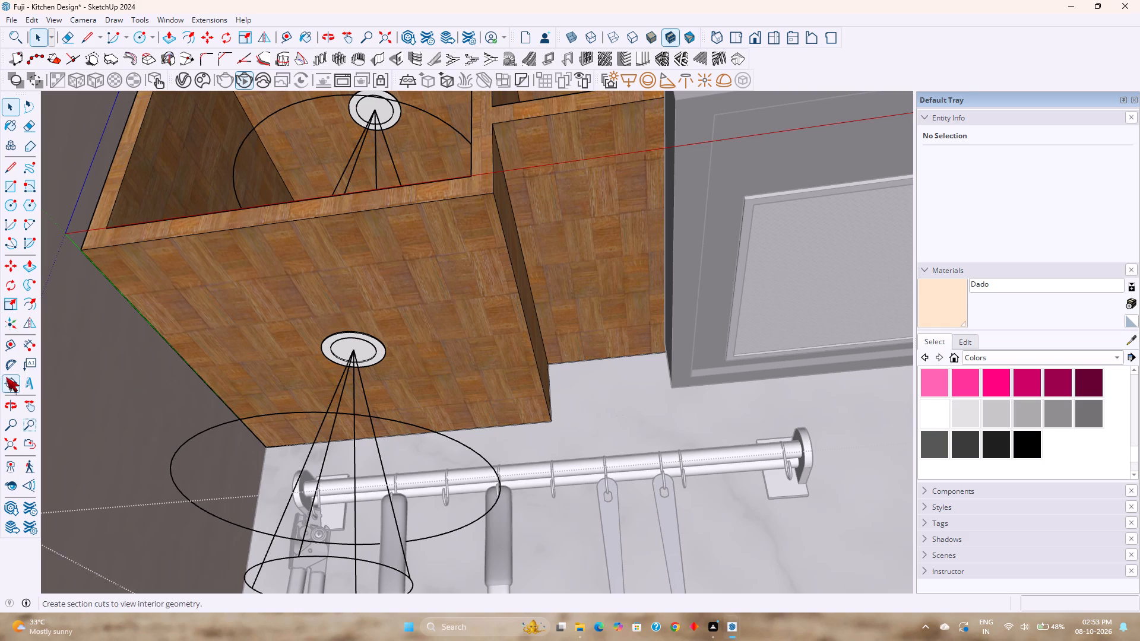
left_click(7, 449)
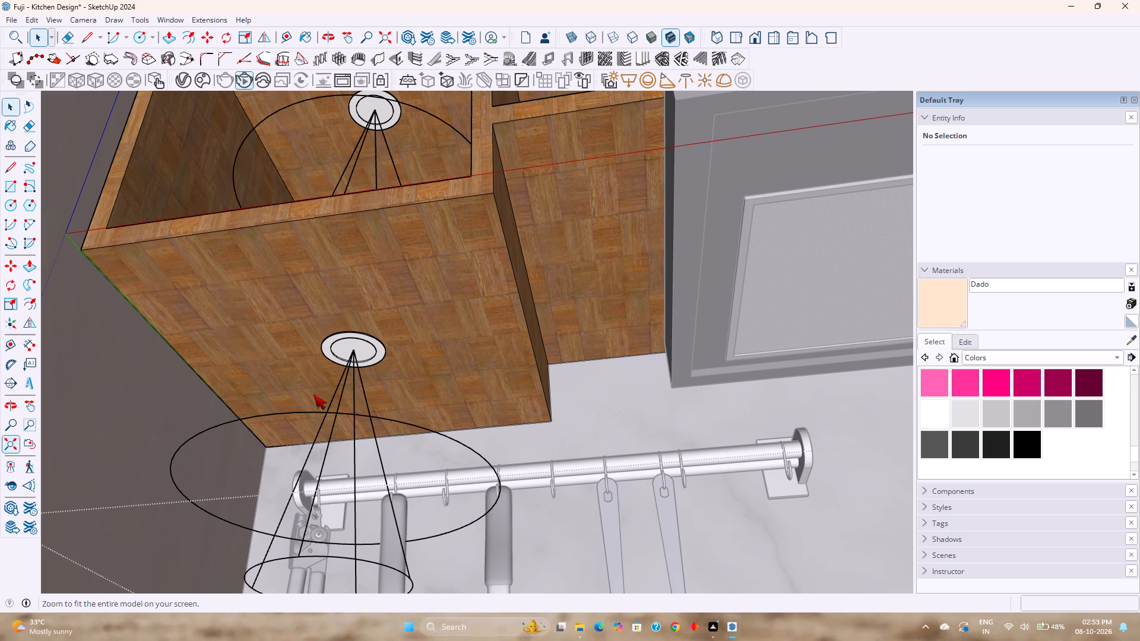
scroll(429, 373, "down", 1)
middle_click_drag(431, 382, 444, 465)
key("Escape")
key("Escape")
key("Escape")
middle_click_drag(672, 418, 756, 519)
key("Escape")
middle_click_drag(395, 339, 437, 398)
scroll(495, 338, "up", 6)
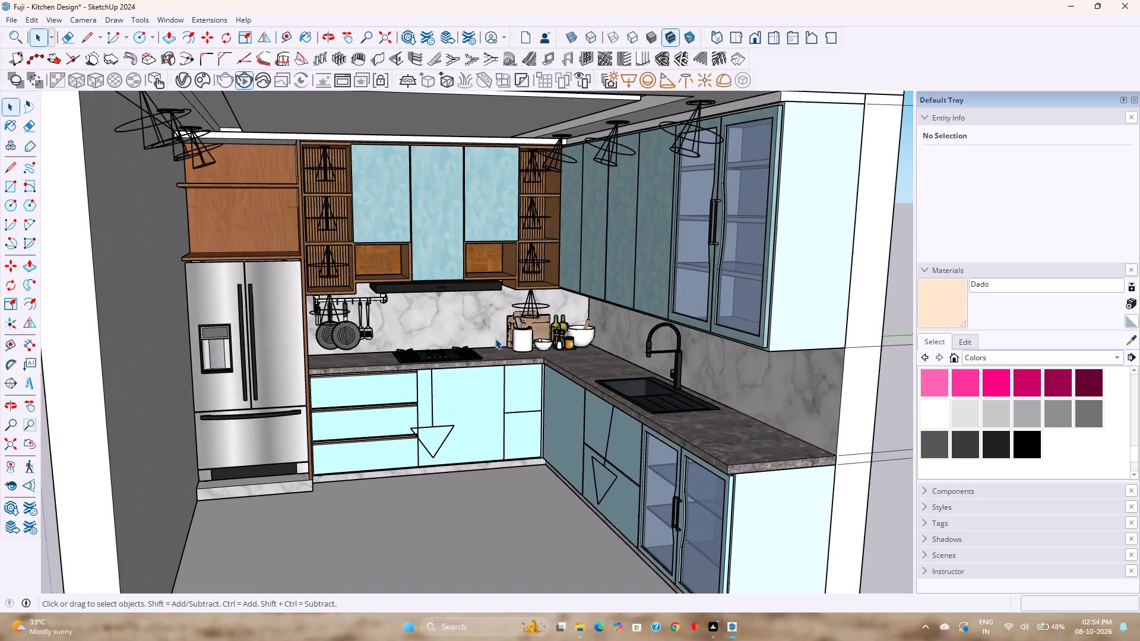
middle_click_drag(556, 377, 540, 385, "shift")
scroll(573, 421, "up", 1, "shift")
middle_click_drag(586, 389, 531, 338)
middle_click_drag(538, 334, 623, 391, "shift")
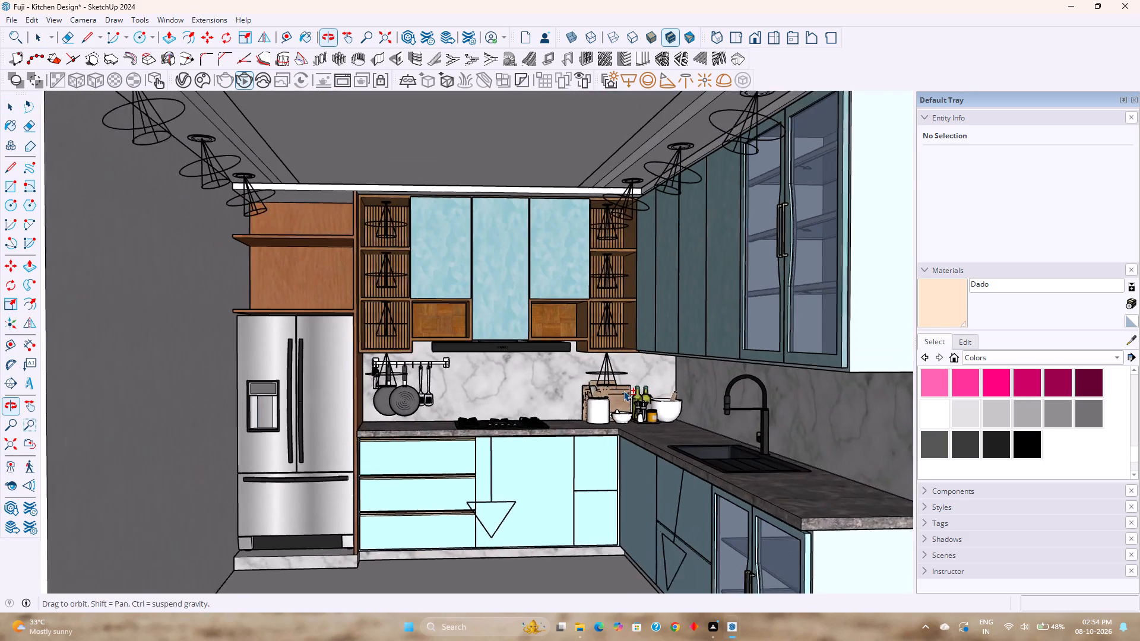
middle_click_drag(623, 391, 617, 388, "shift")
middle_click_drag(641, 388, 611, 351)
middle_click_drag(607, 347, 596, 327, "shift")
middle_click_drag(586, 337, 634, 354)
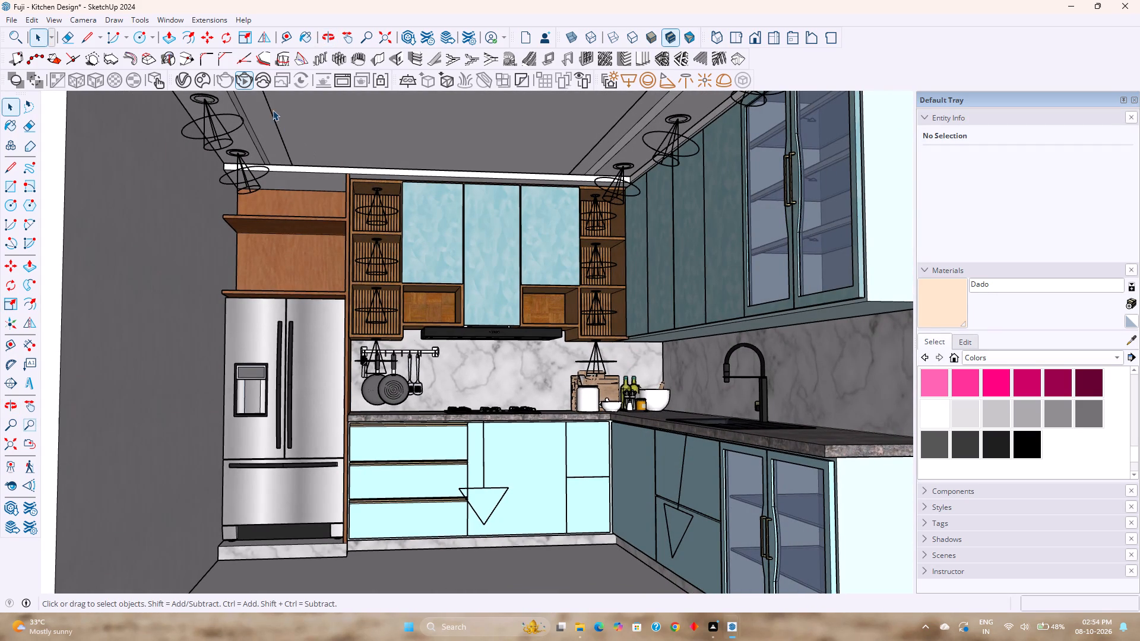
Check the existing kitchen render in the V-Ray Frame Buffer, closing it once viewed.
left_click(735, 622)
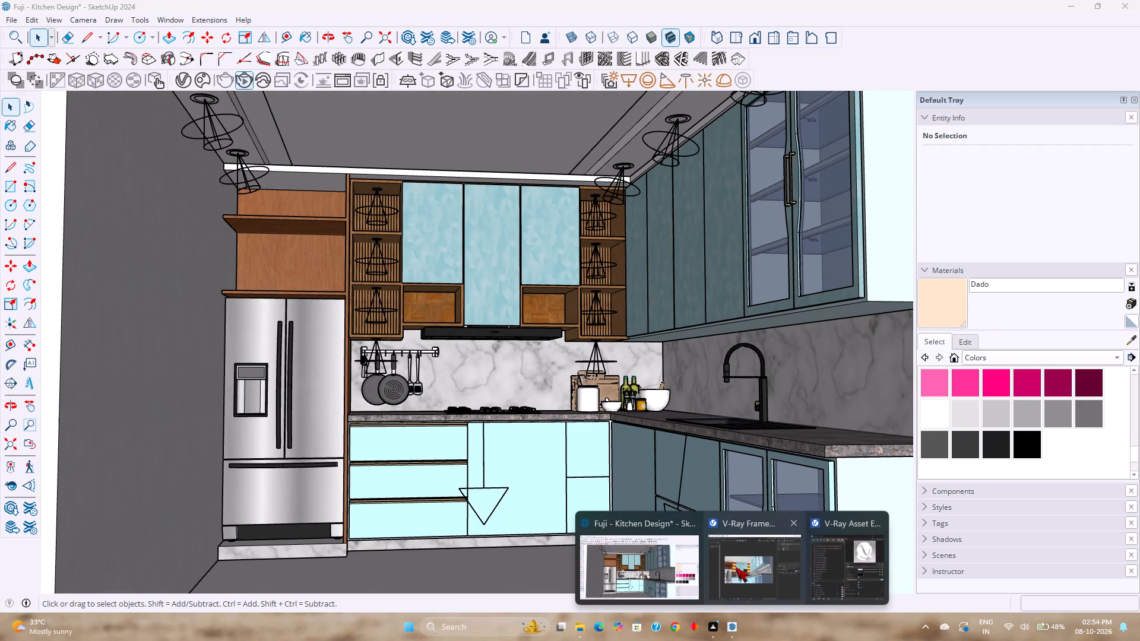
left_click(739, 565)
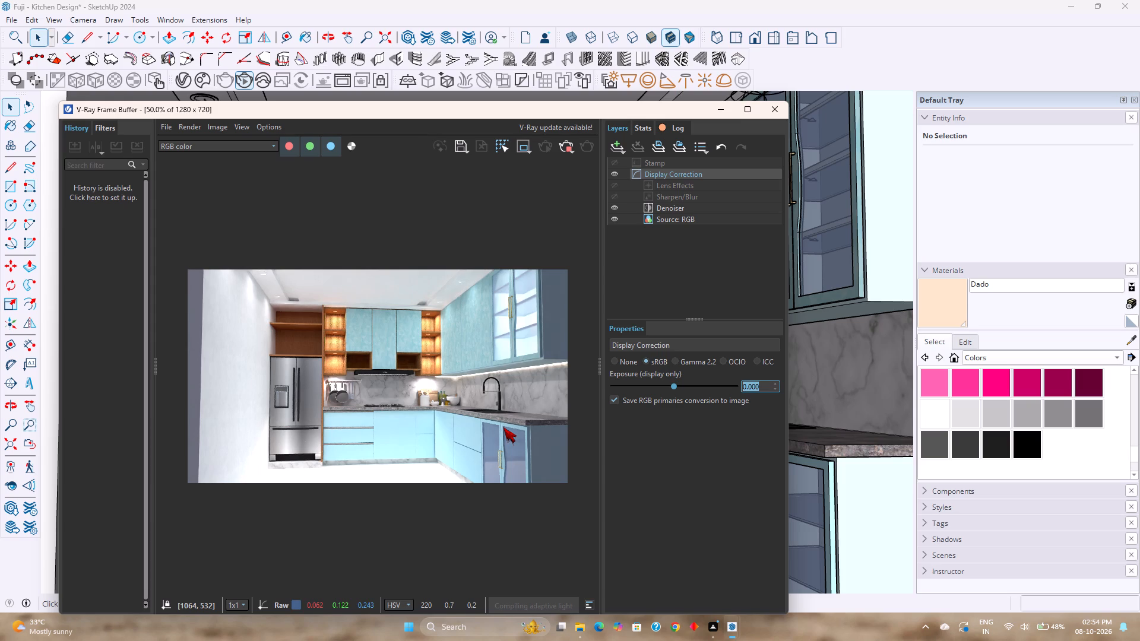
left_click(779, 114)
Undo the recent edits back to before the spotlights and round recesses were added beneath the two shelf columns beside the range hood.
middle_click_drag(562, 488, 526, 388)
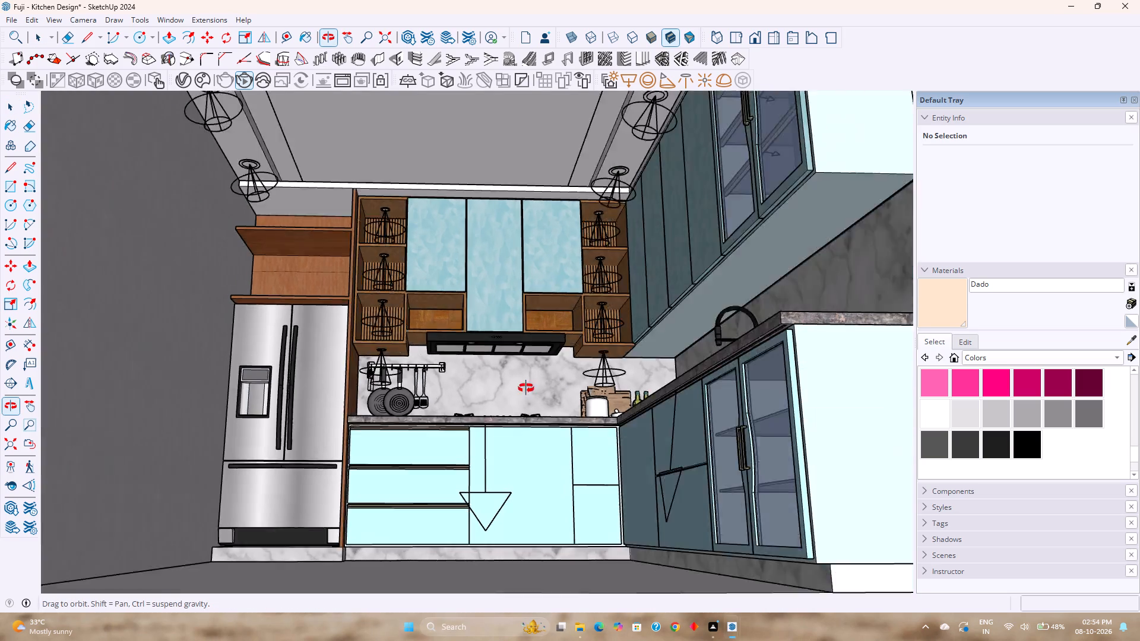
middle_click_drag(526, 388, 564, 410)
key("ctrl+z")
key("ctrl+z")
key("ctrl+z")
key("ctrl+z")
key("ctrl+z")
key("ctrl+z")
key("ctrl+z")
key("ctrl+z")
key("ctrl+z")
key("ctrl+z")
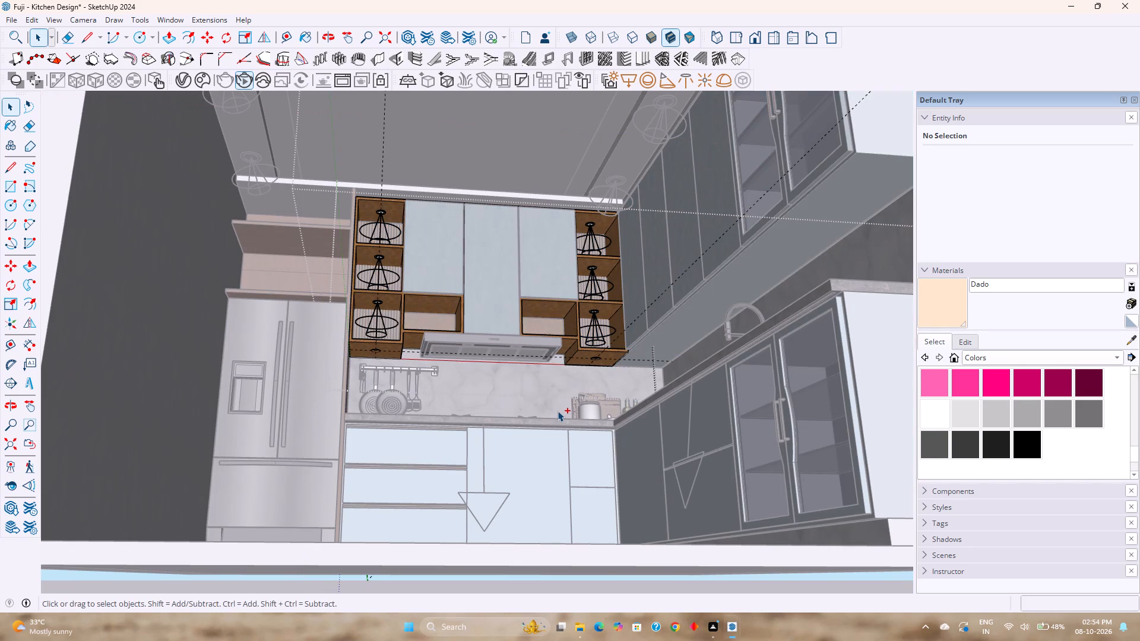
key("ctrl+z")
key("ctrl+z")
key("ctrl+z")
key("ctrl+z")
key("ctrl+z")
key("ctrl+z")
key("ctrl+z")
key("ctrl+z")
key("ctrl+z")
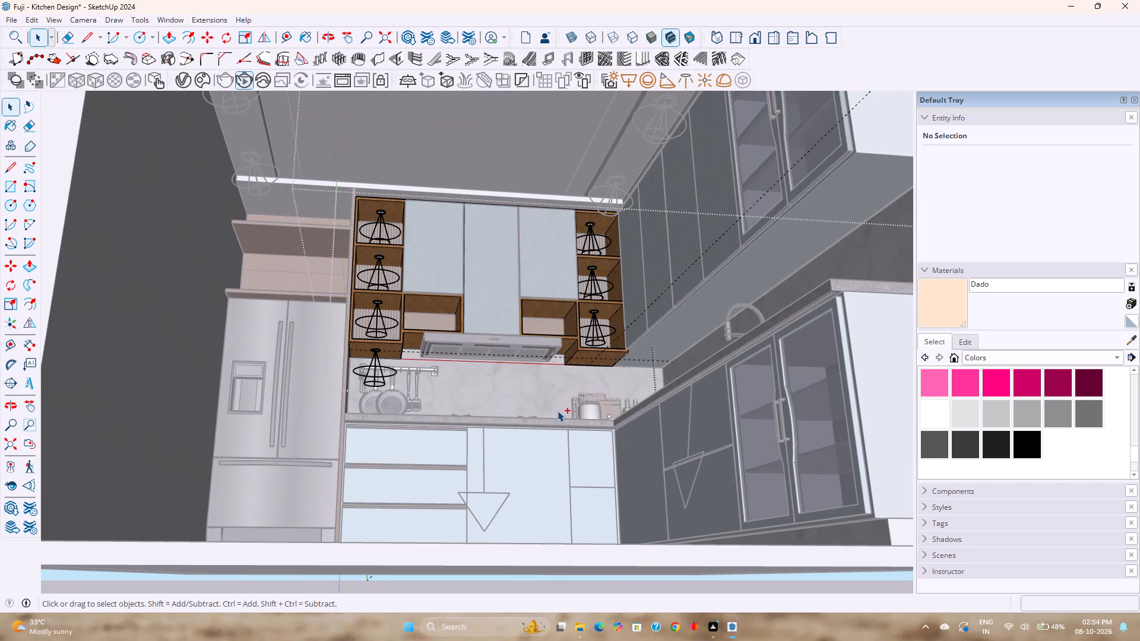
key("ctrl+z")
key("ctrl+z")
key("ctrl+z")
key("ctrl+z")
key("ctrl+z")
key("ctrl+z")
key("ctrl+z")
key("ctrl+z")
key("ctrl+z")
key("ctrl+z")
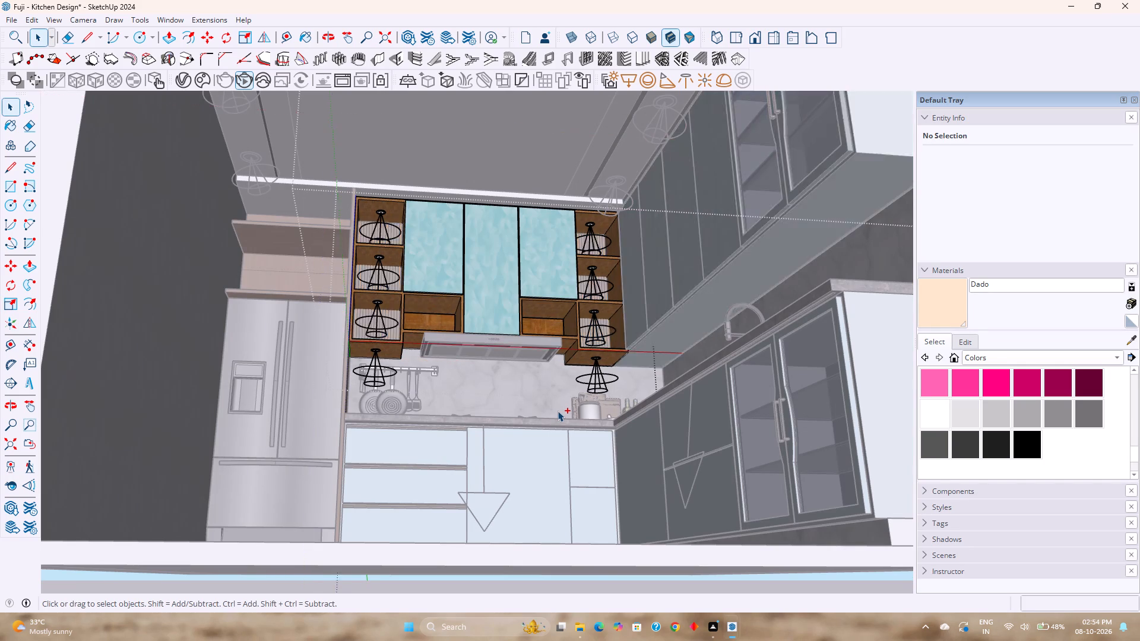
key("ctrl+z")
key("ctrl+z")
key("ctrl+z")
key("ctrl+z")
key("ctrl+z")
key("ctrl+z")
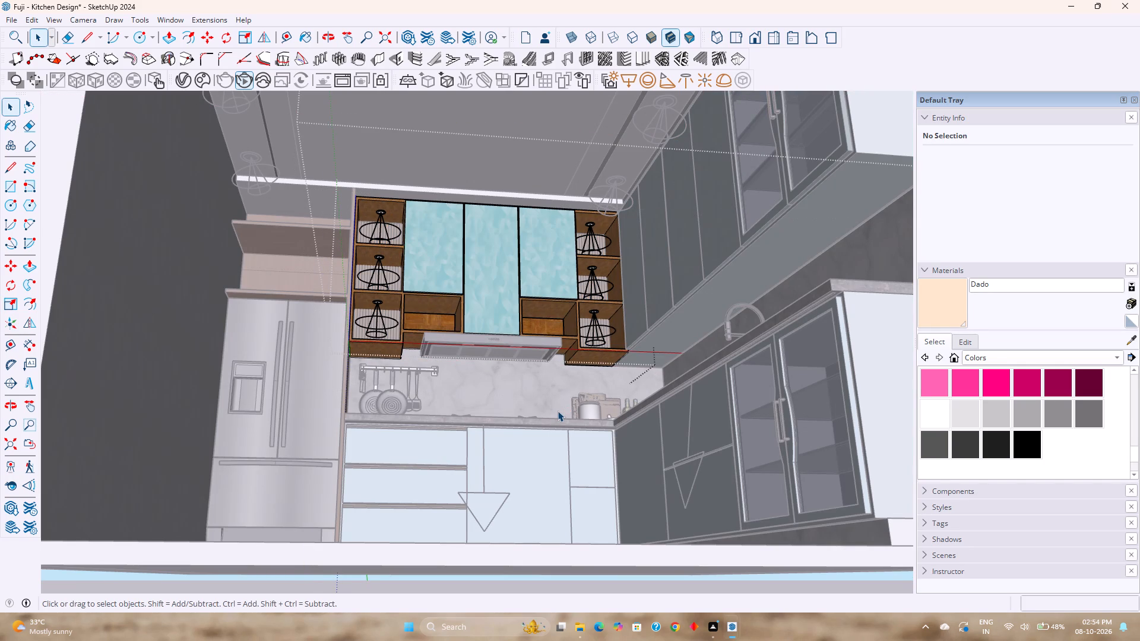
Exit the open cabinet group and save the kitchen model.
middle_click_drag(558, 411, 558, 512)
key("Escape")
key("Escape")
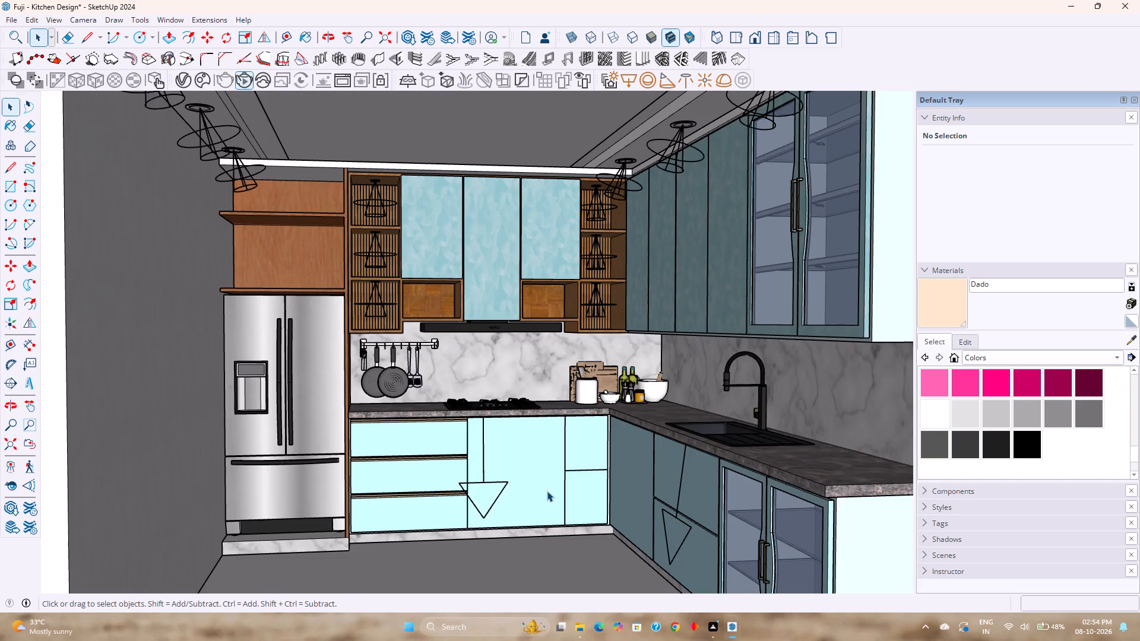
key("Escape")
scroll(547, 491, "down", 5)
left_click(810, 211)
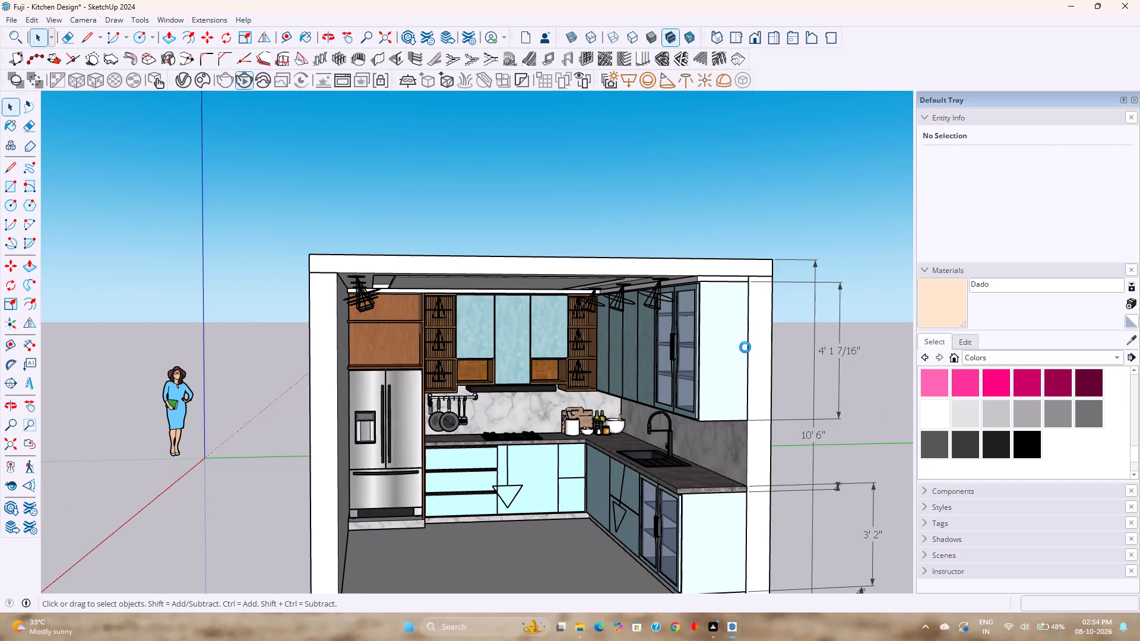
key("ctrl+s")
Examine the ceiling spotlights, cabinets, marble backsplash and countertop corner from several angles.
key("Escape")
key("space")
key("Escape")
key("Escape")
left_click(728, 220)
left_click(889, 233)
middle_click_drag(805, 297, 764, 208)
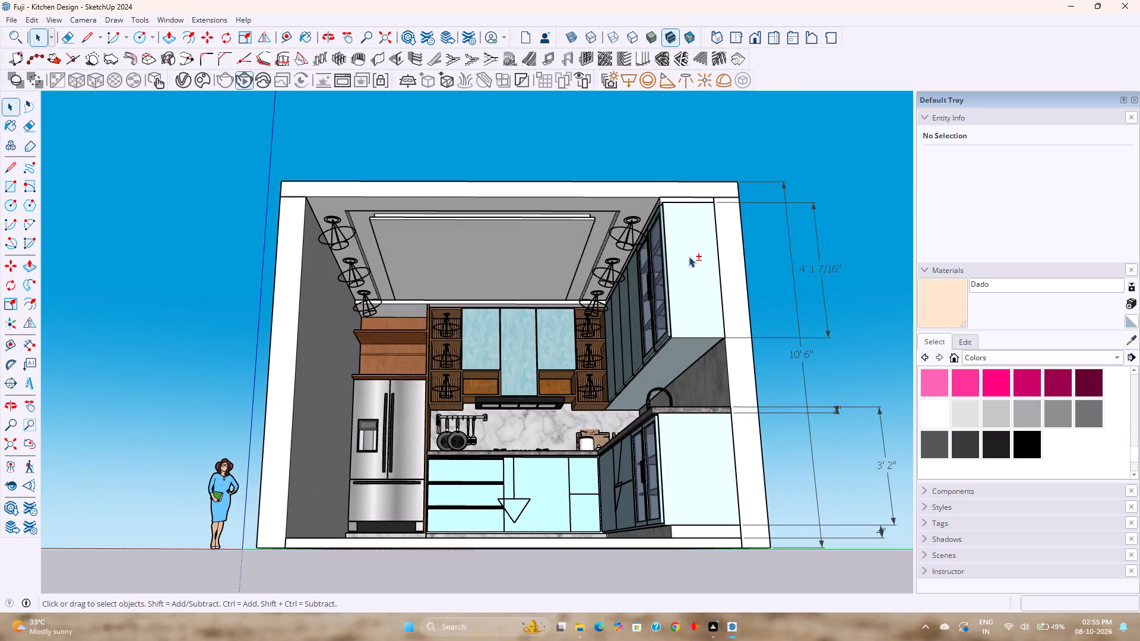
middle_click_drag(691, 261, 733, 356, "shift")
middle_click_drag(723, 361, 638, 242)
scroll(479, 240, "up", 4)
middle_click_drag(482, 307, 488, 242, "shift")
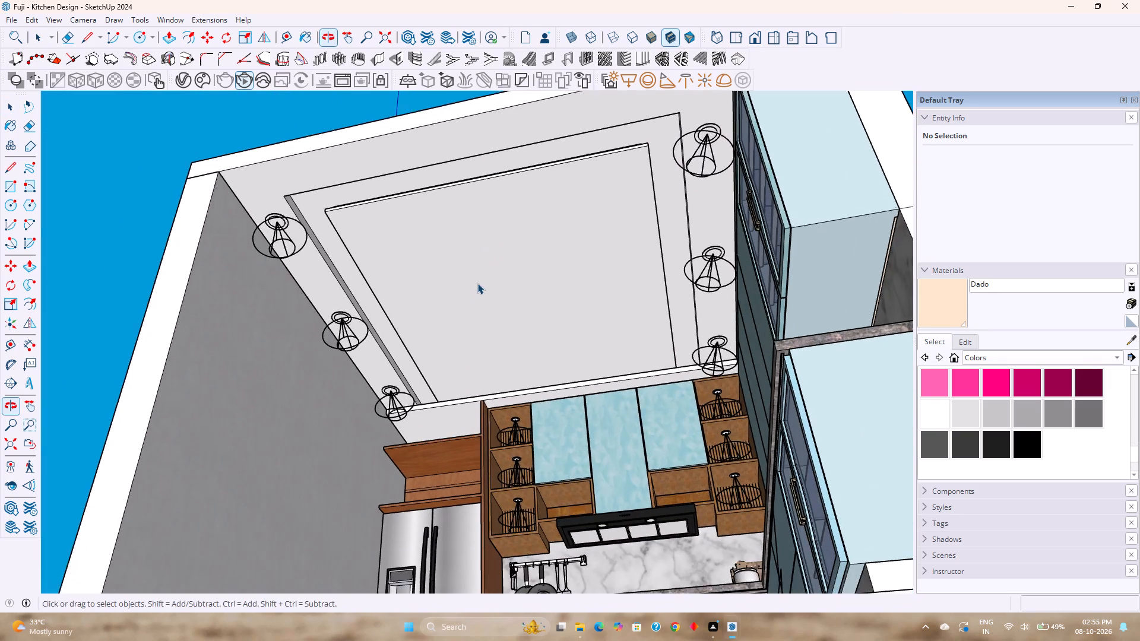
scroll(477, 297, "up", 3)
middle_click_drag(480, 308, 484, 280)
middle_click_drag(484, 280, 484, 318, "shift")
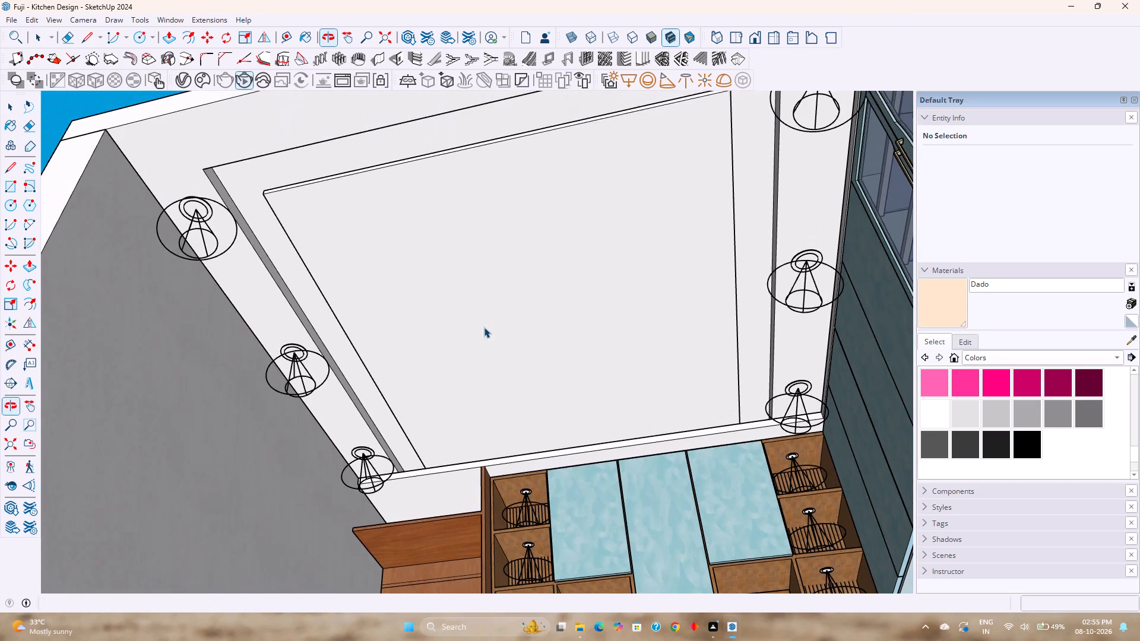
middle_click_drag(484, 328, 501, 398)
middle_click_drag(471, 391, 446, 315, "shift")
middle_click_drag(448, 306, 507, 395)
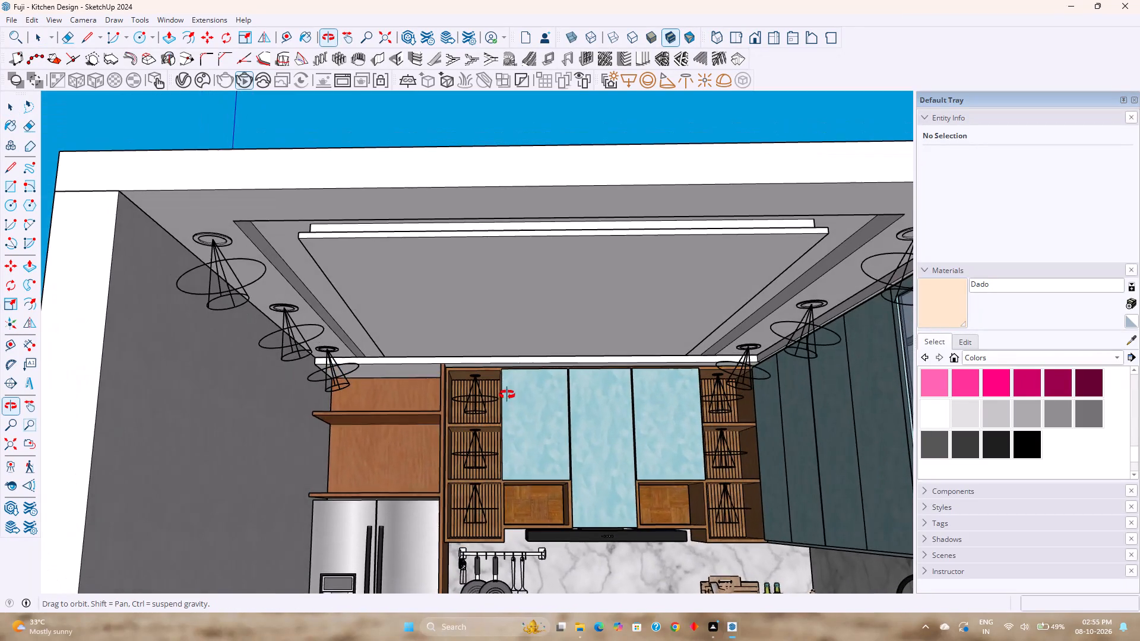
middle_click_drag(507, 395, 507, 394)
scroll(578, 392, "up", 1)
middle_click_drag(578, 392, 540, 296, "shift")
scroll(544, 294, "down", 2)
middle_click_drag(544, 295, 548, 304)
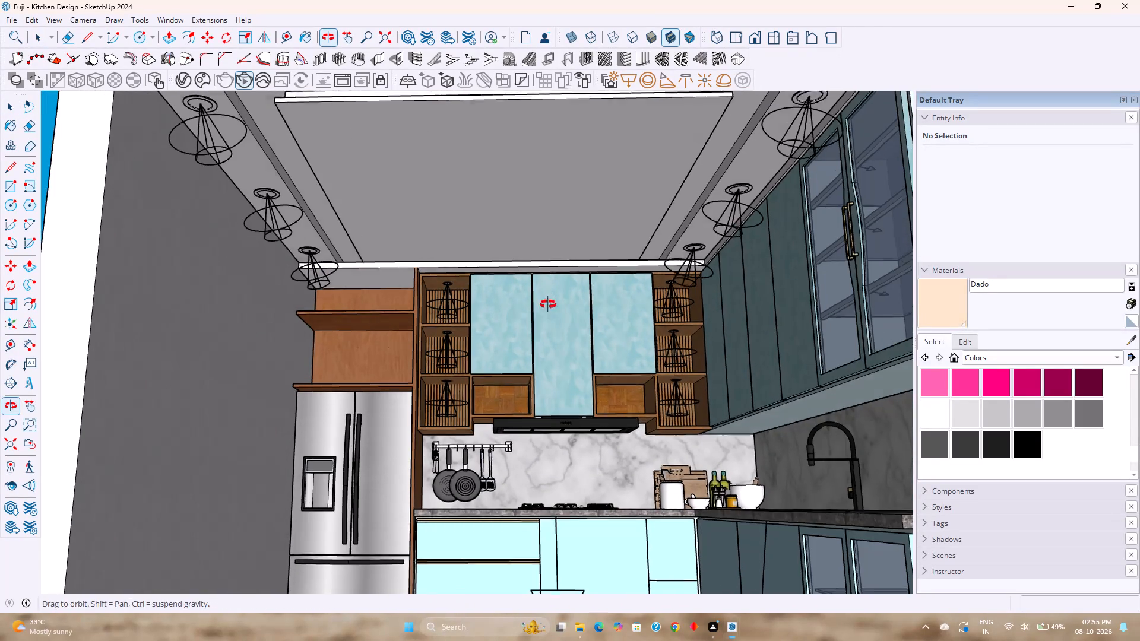
middle_click_drag(548, 304, 562, 396)
middle_click_drag(552, 380, 460, 261, "shift")
middle_click_drag(464, 261, 512, 265)
middle_click_drag(512, 266, 586, 353, "shift")
middle_click_drag(594, 355, 538, 345)
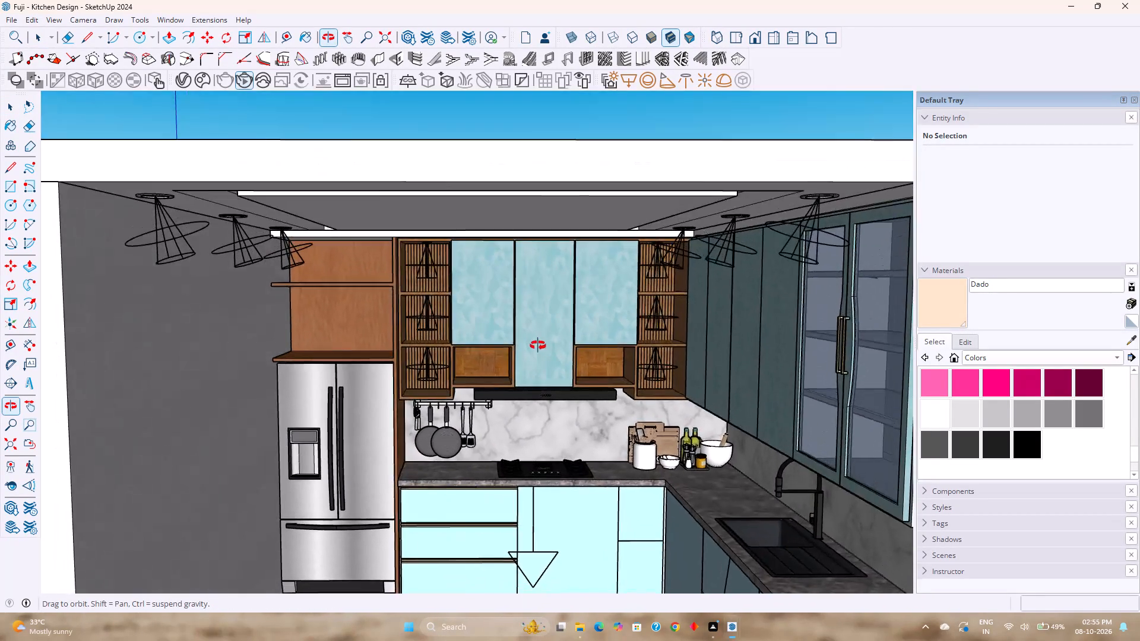
middle_click_drag(538, 345, 622, 324)
middle_click_drag(622, 331, 505, 239, "shift")
middle_click_drag(485, 242, 587, 255)
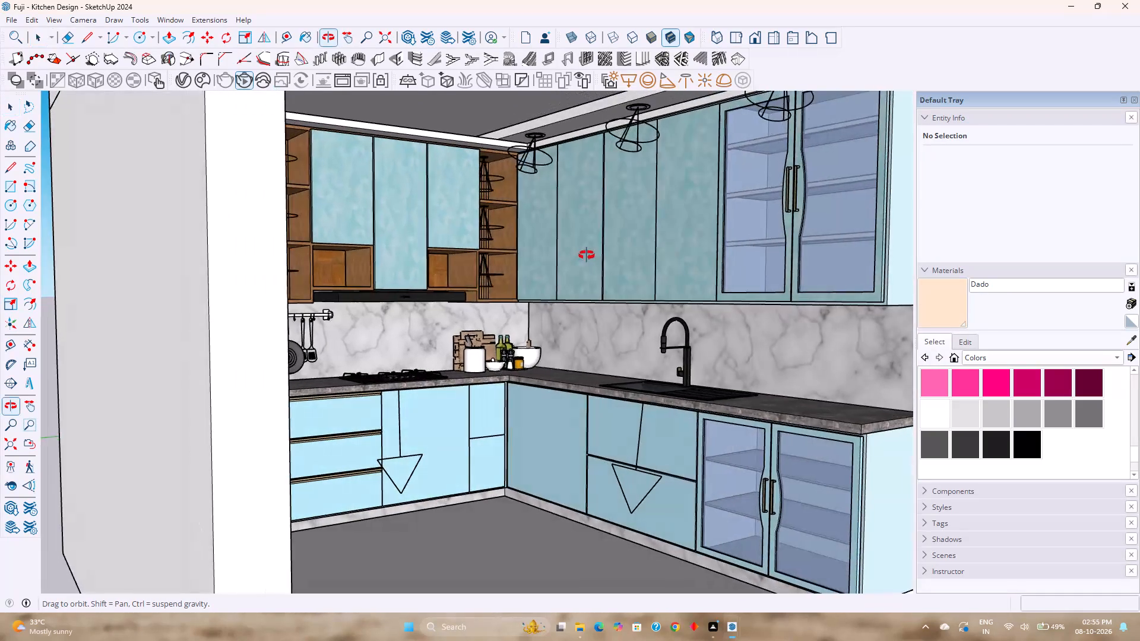
middle_click_drag(587, 255, 527, 247)
scroll(555, 266, "up", 2)
middle_click_drag(590, 287, 494, 255, "shift")
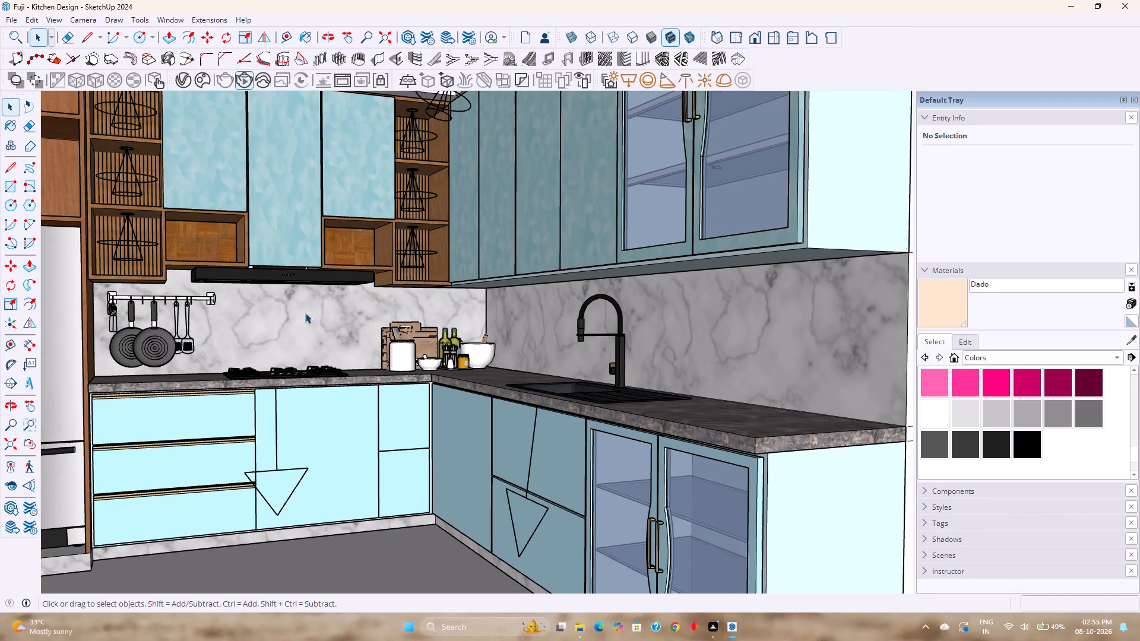
scroll(311, 315, "up", 3)
middle_click_drag(324, 327, 433, 350)
middle_click_drag(474, 356, 457, 316)
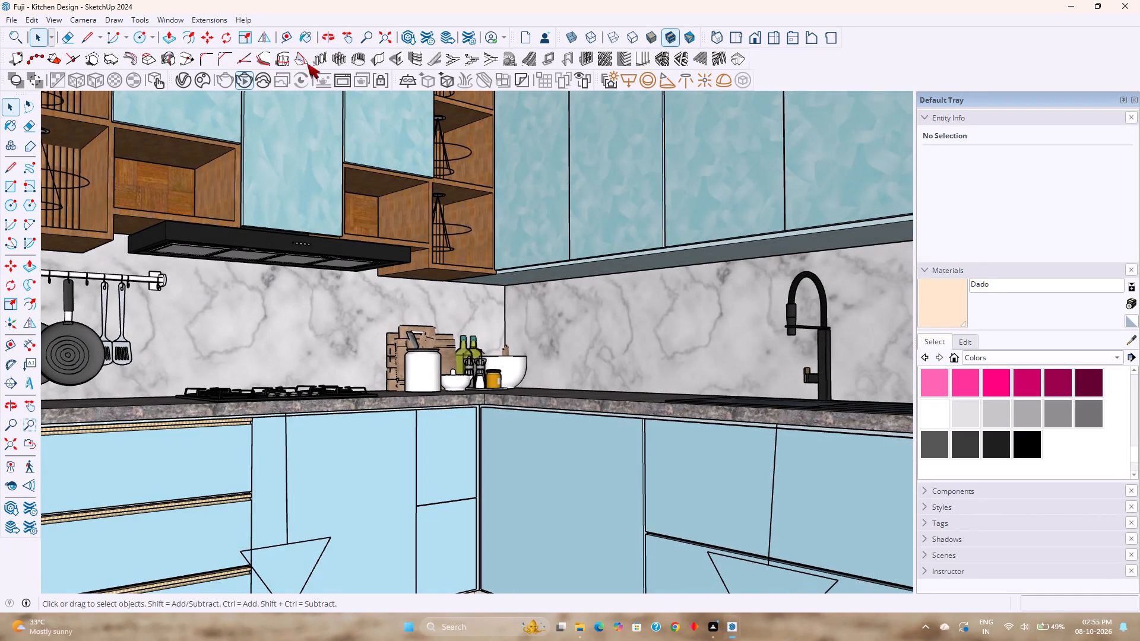
Search the 3D Warehouse for "Switch board".
left_click(170, 19)
left_click(221, 113)
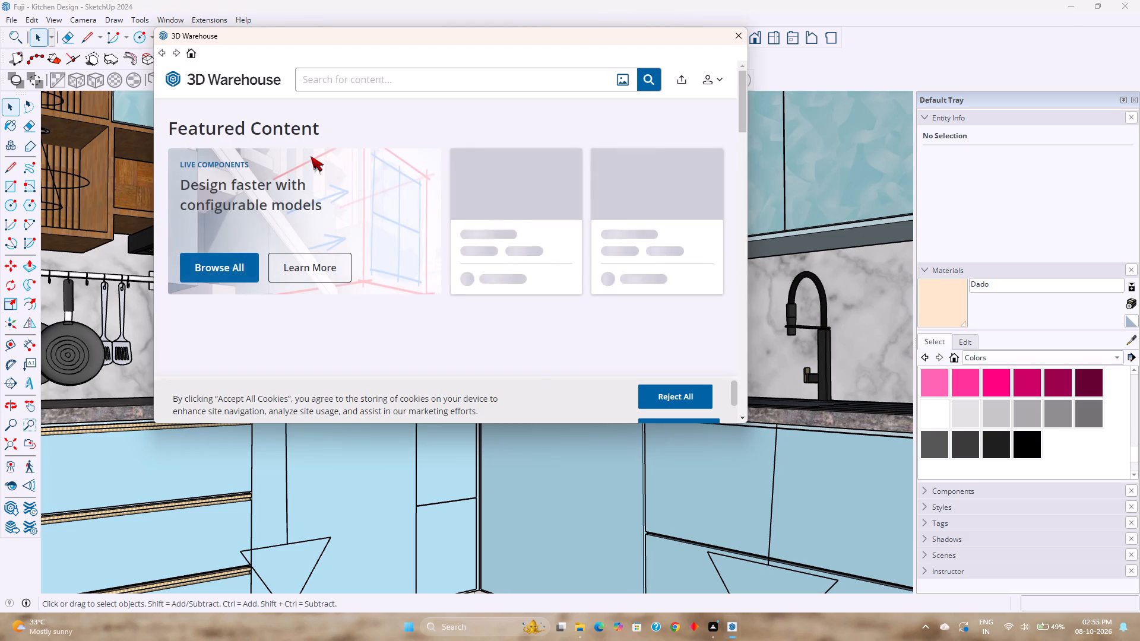
left_click(407, 84)
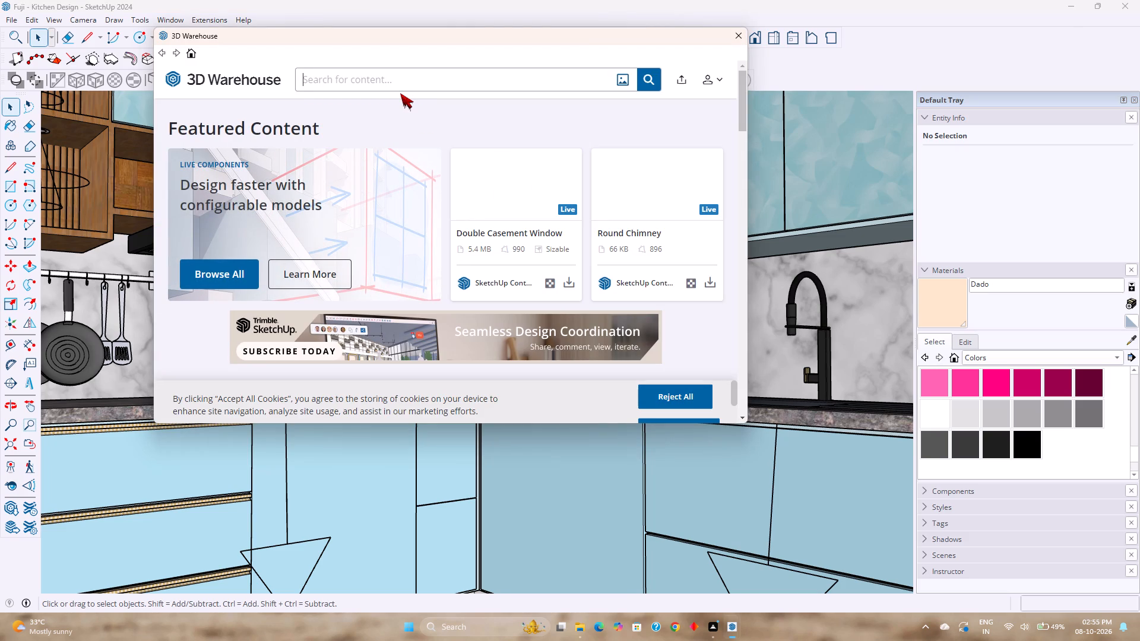
type("Switch board")
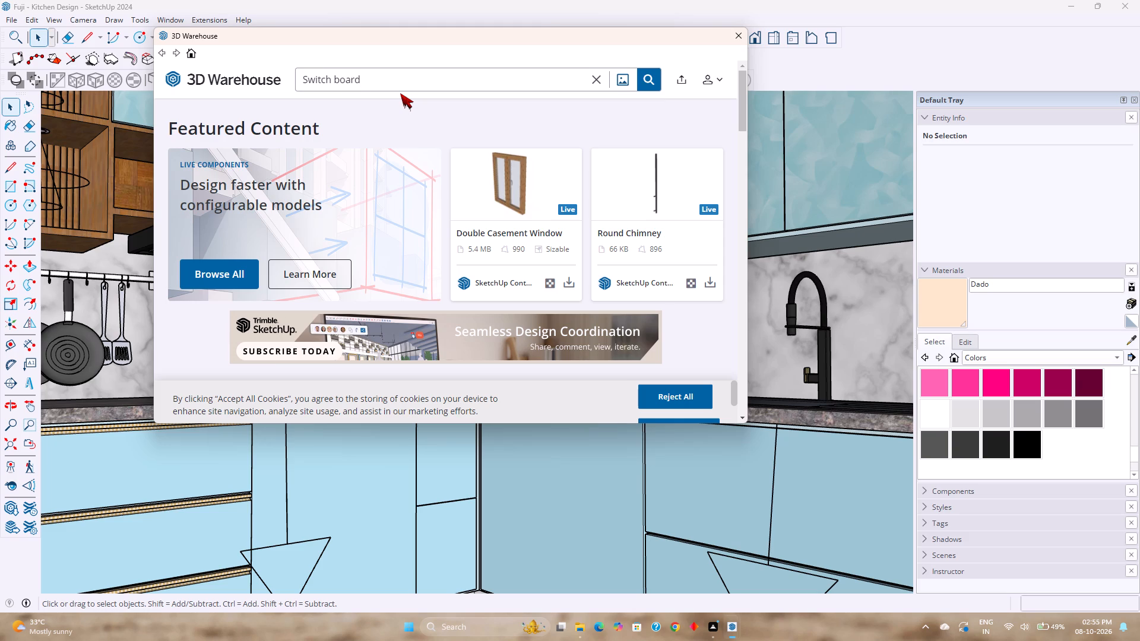
key("Return")
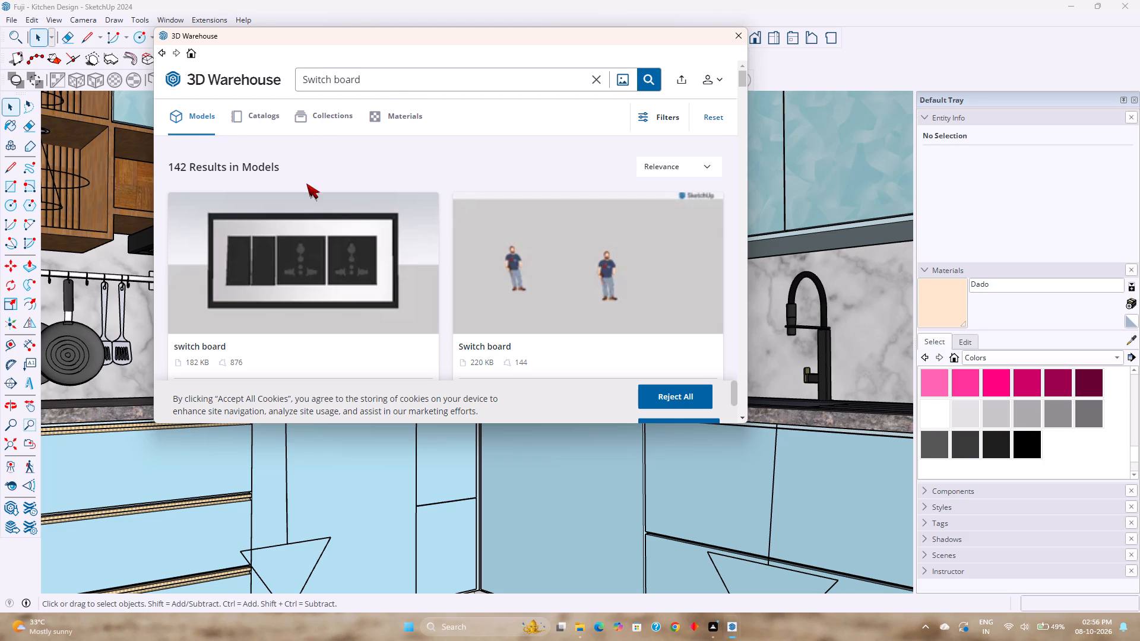
Browse the "Switch board" search results and compare the available switch and socket models.
scroll(331, 212, "down", 10)
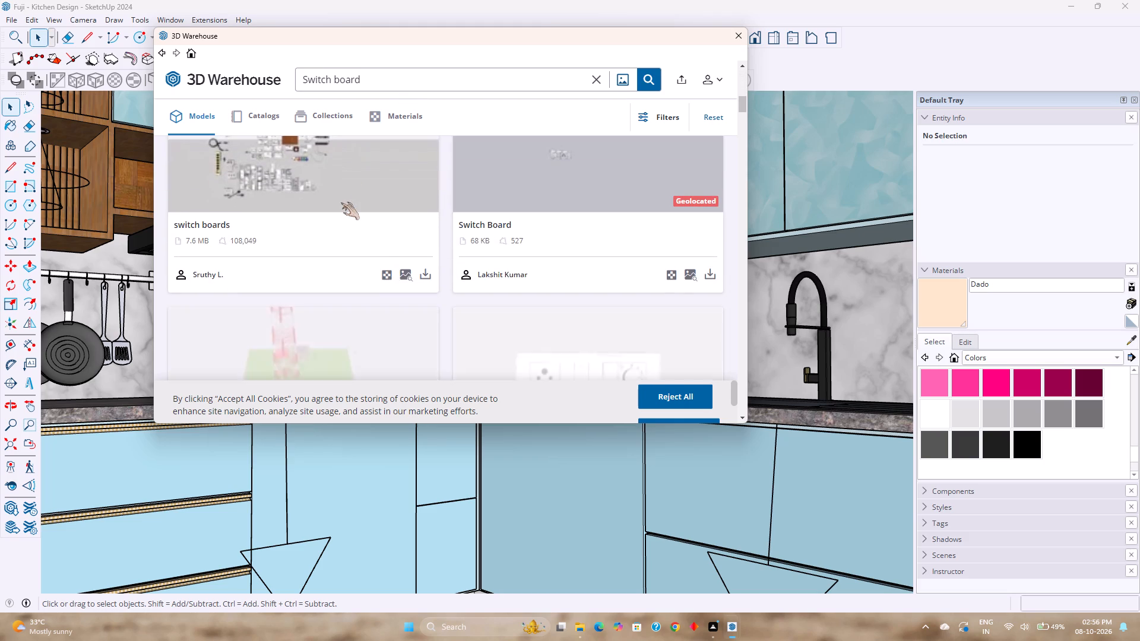
scroll(341, 202, "down", 6)
scroll(341, 202, "up", 4)
scroll(341, 202, "down", 3)
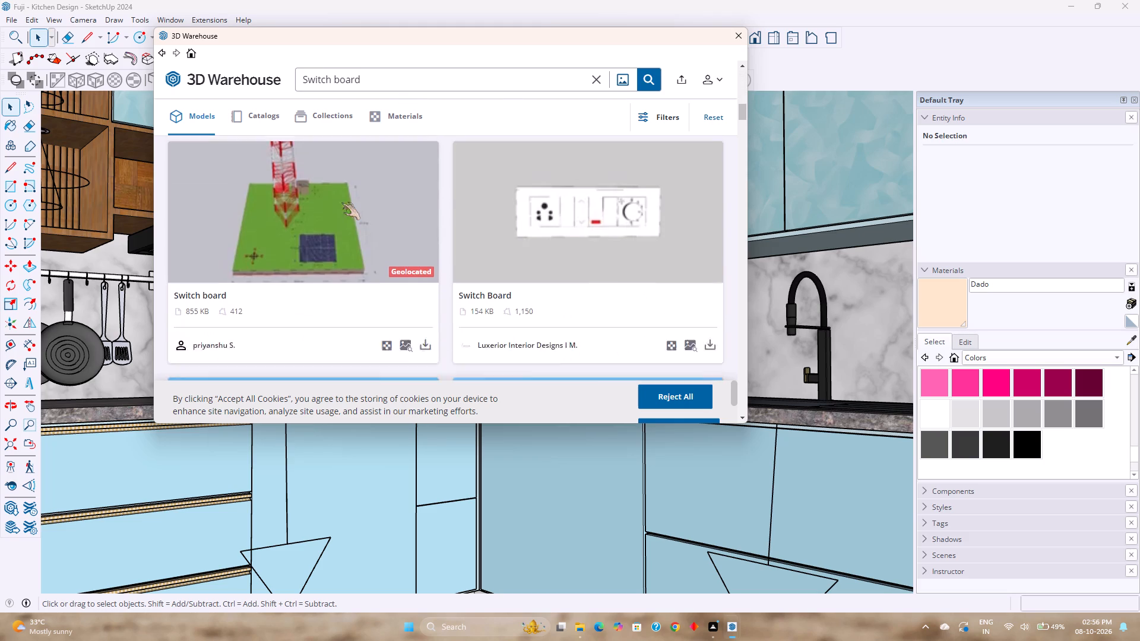
scroll(341, 202, "down", 6)
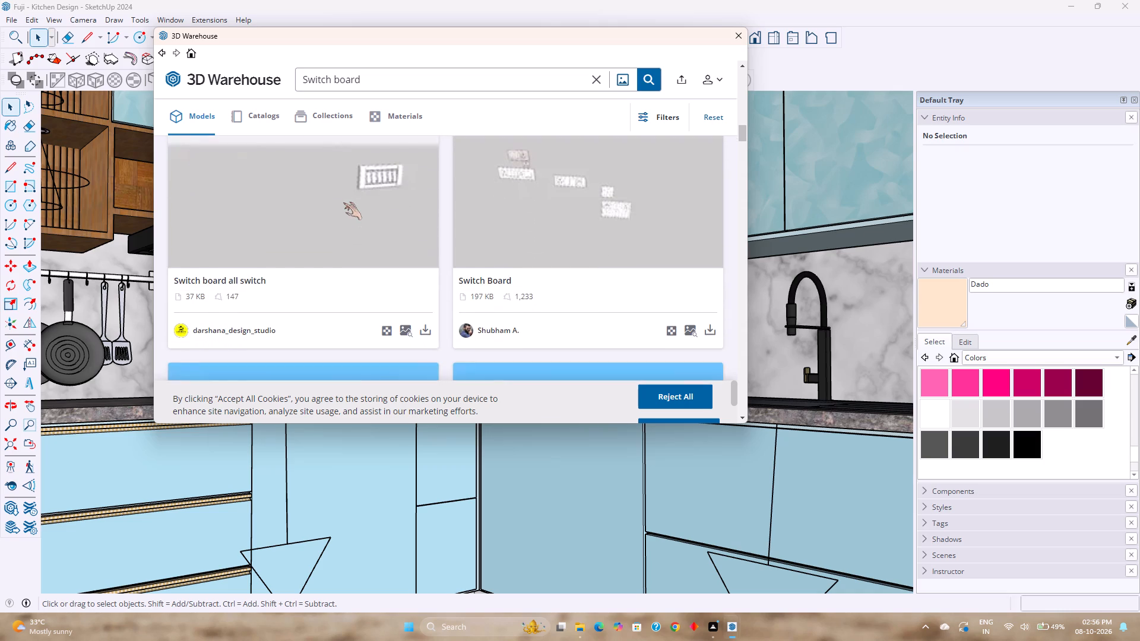
scroll(343, 202, "down", 12)
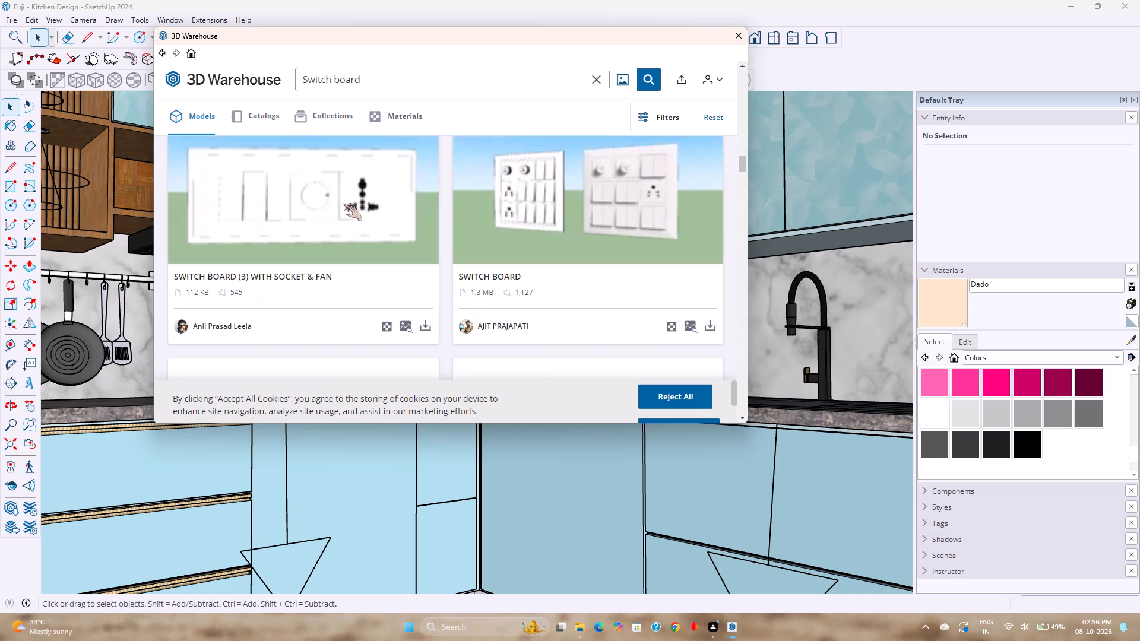
scroll(343, 204, "down", 8)
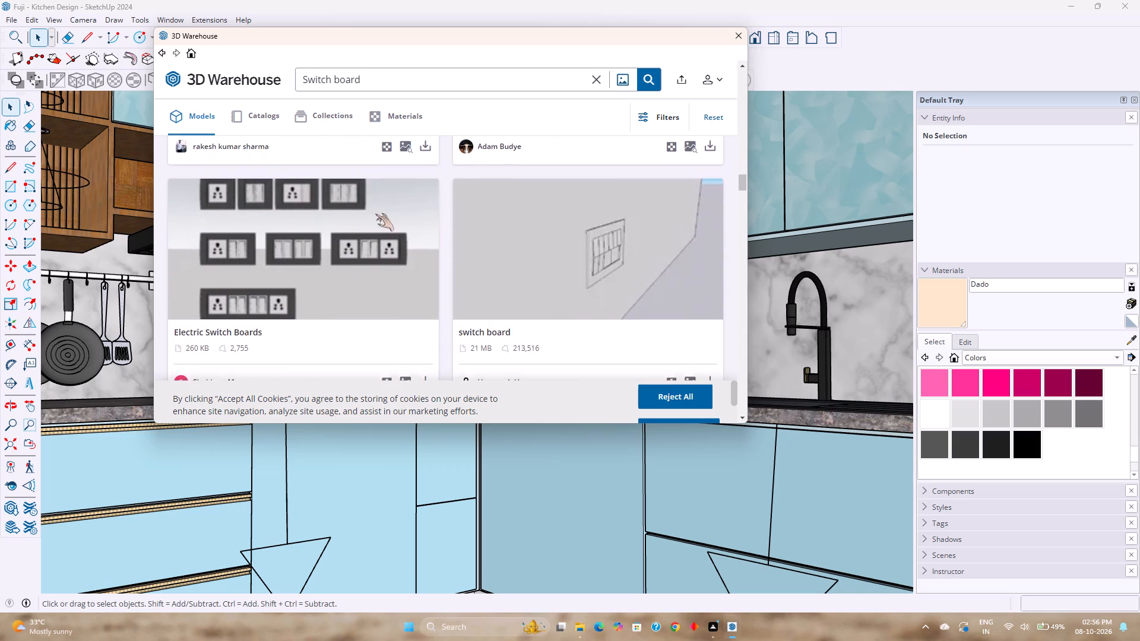
left_click(661, 124)
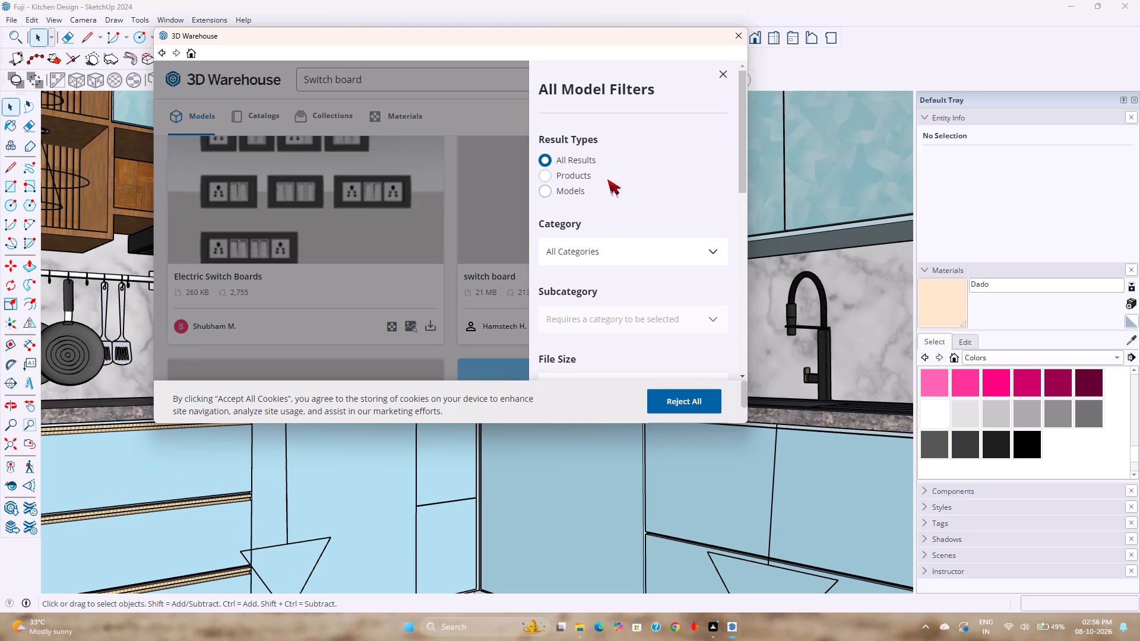
left_click(722, 78)
scroll(429, 233, "down", 6)
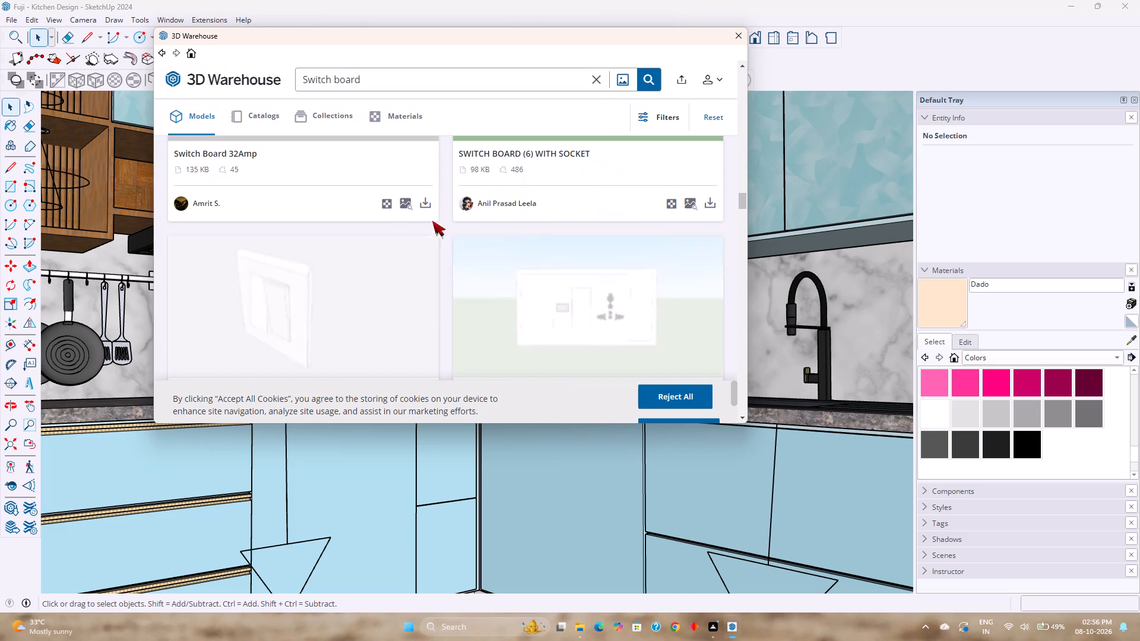
scroll(452, 217, "down", 5)
scroll(444, 227, "up", 2)
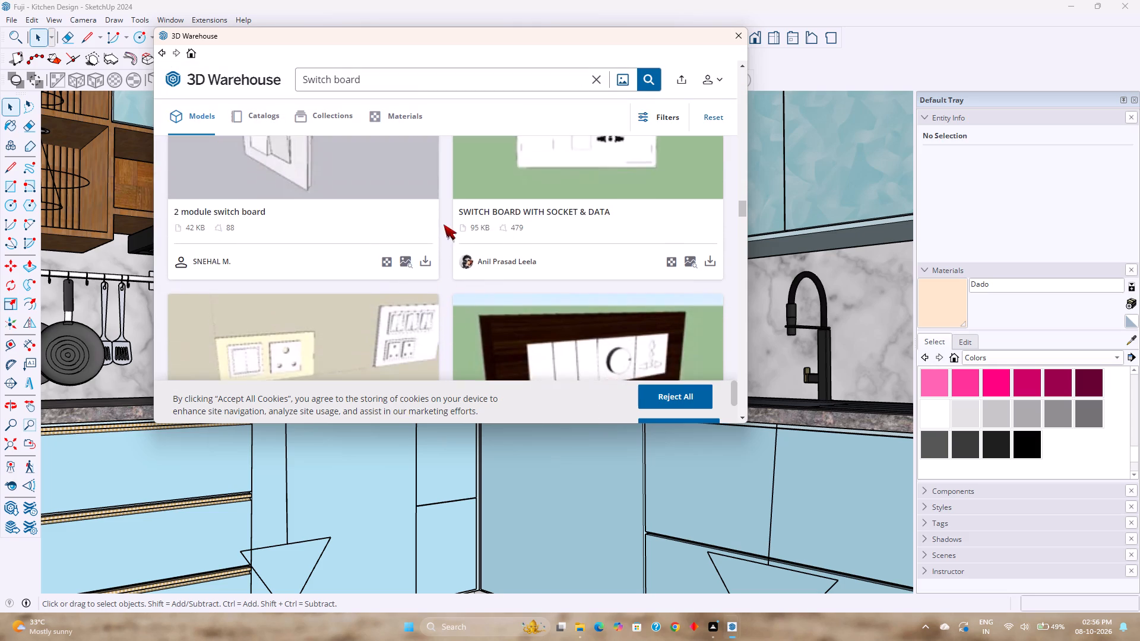
scroll(444, 224, "down", 3)
scroll(430, 234, "up", 4)
scroll(430, 232, "down", 11)
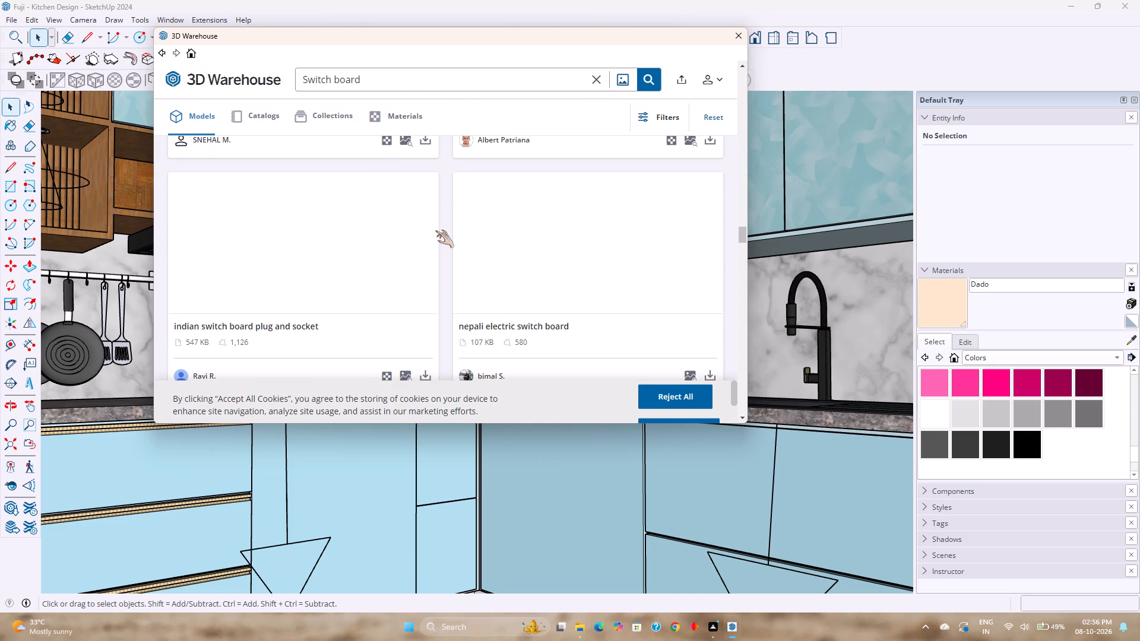
scroll(452, 231, "down", 4)
scroll(452, 232, "up", 5)
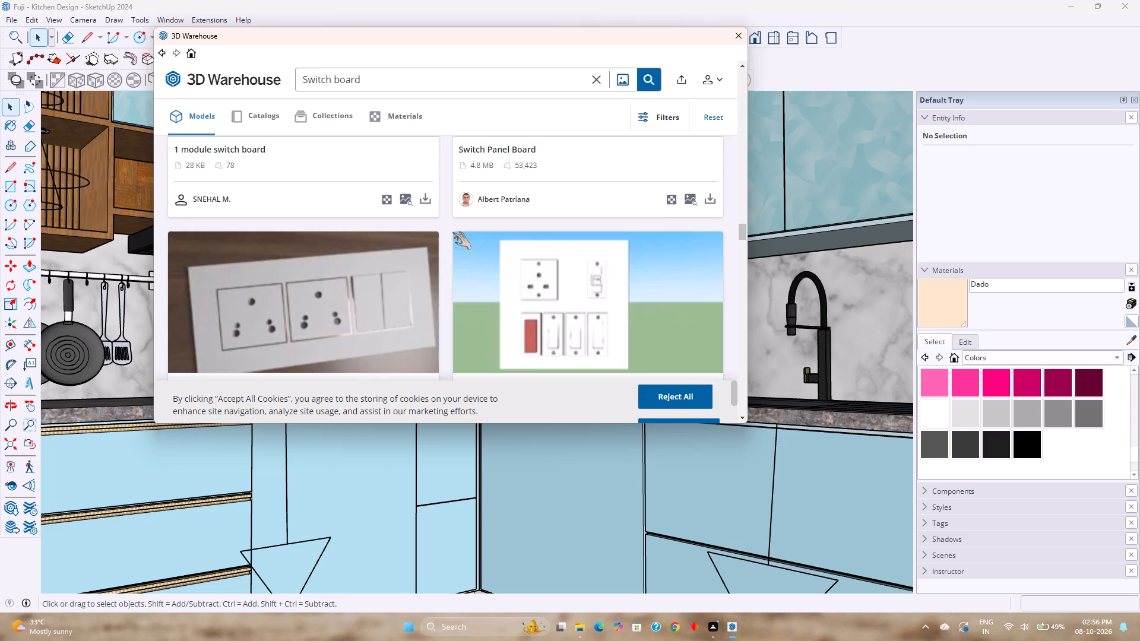
scroll(452, 232, "down", 12)
scroll(452, 232, "up", 4)
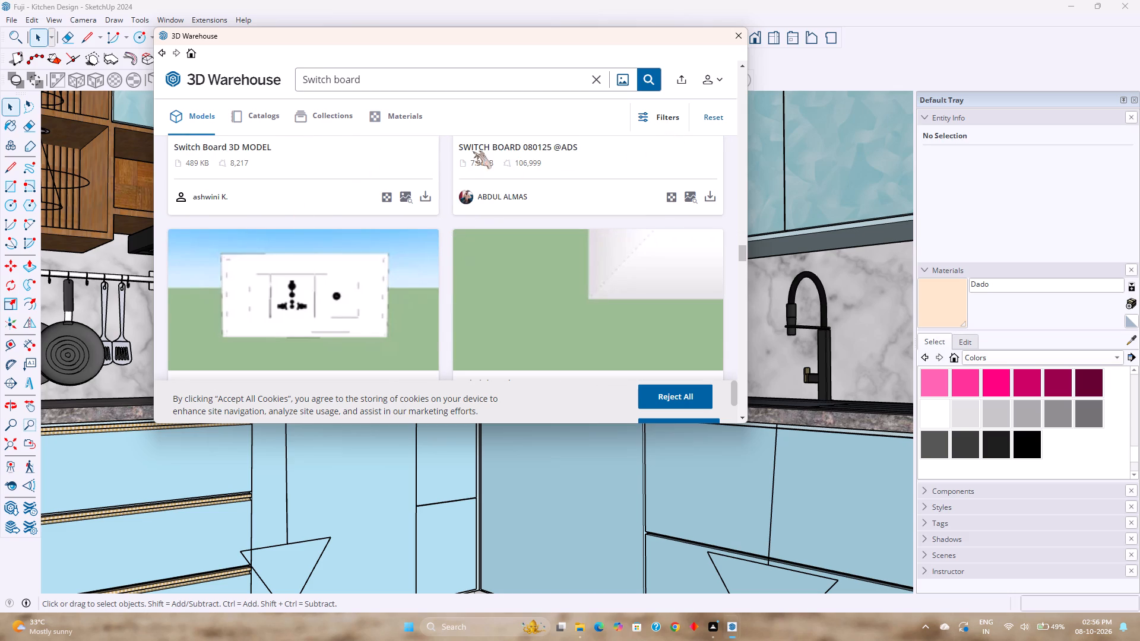
scroll(406, 263, "up", 20)
scroll(406, 263, "up", 1)
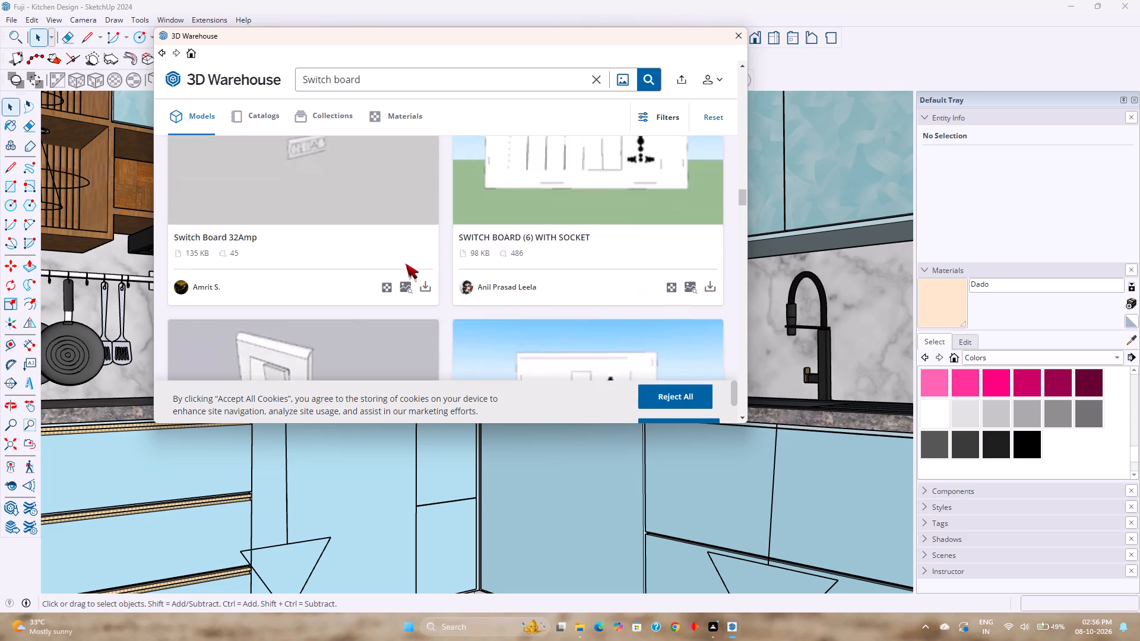
scroll(406, 264, "up", 11)
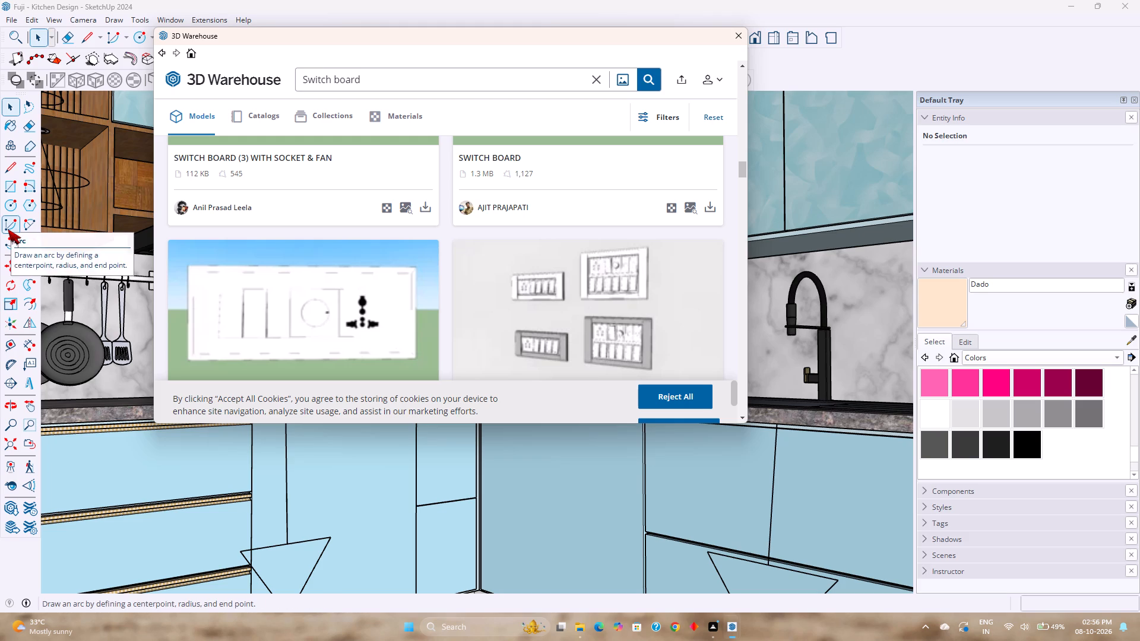
scroll(309, 298, "up", 13)
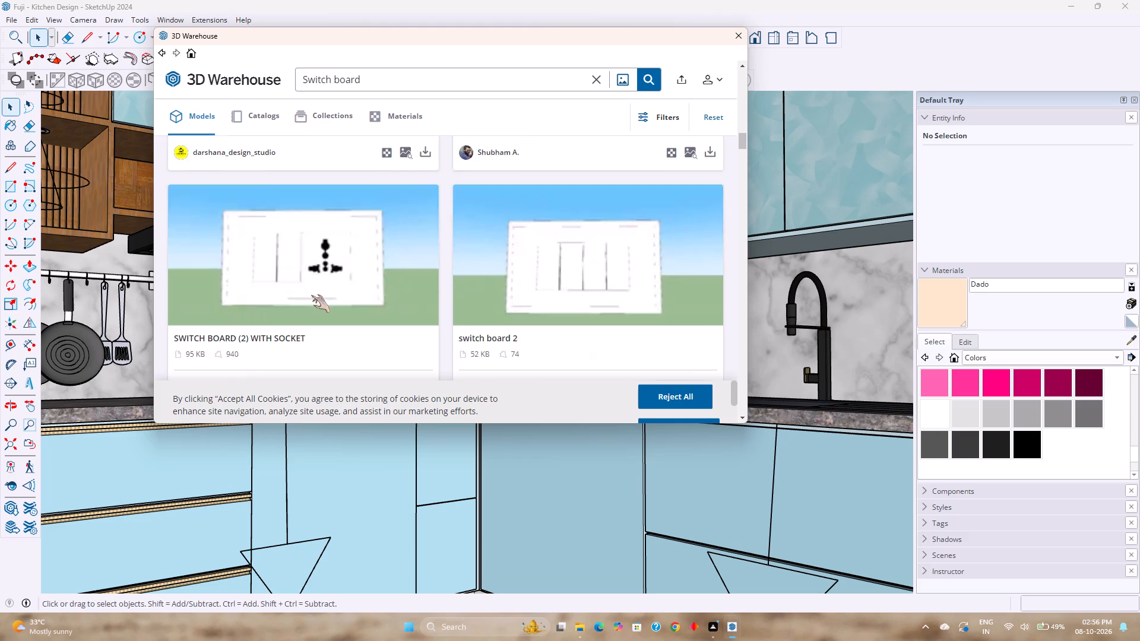
scroll(311, 295, "up", 3)
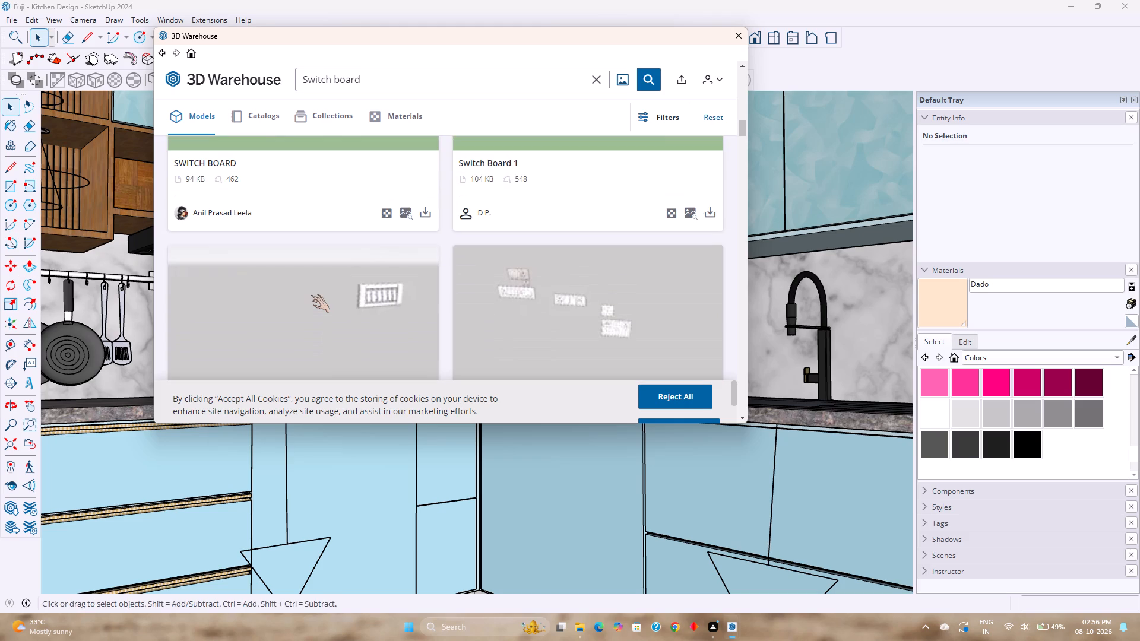
scroll(402, 294, "up", 4)
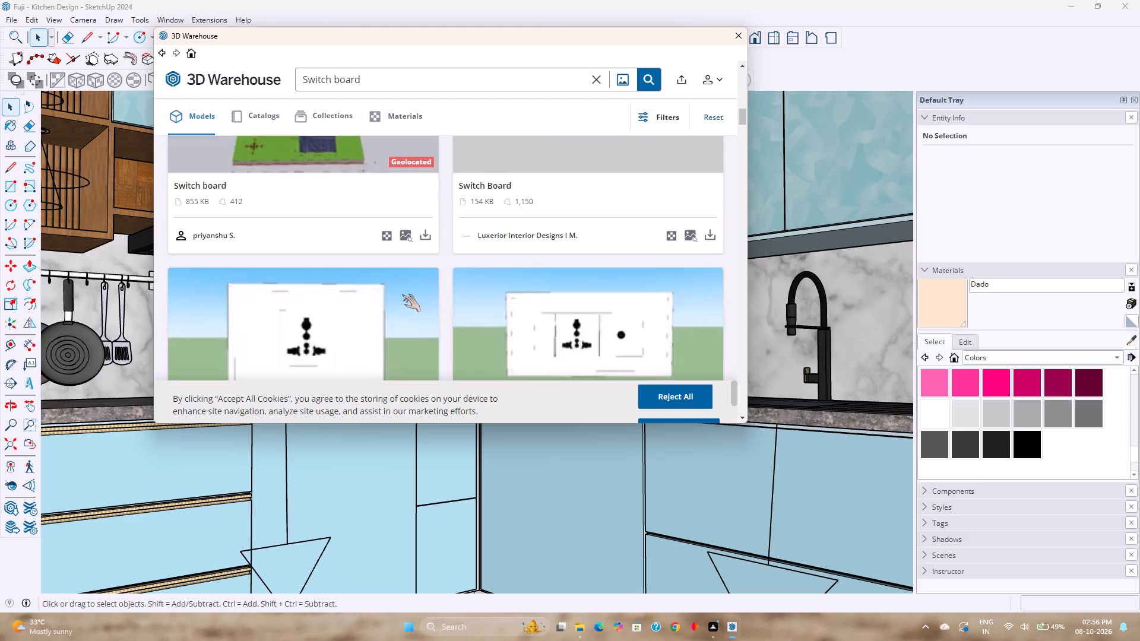
scroll(402, 294, "up", 20)
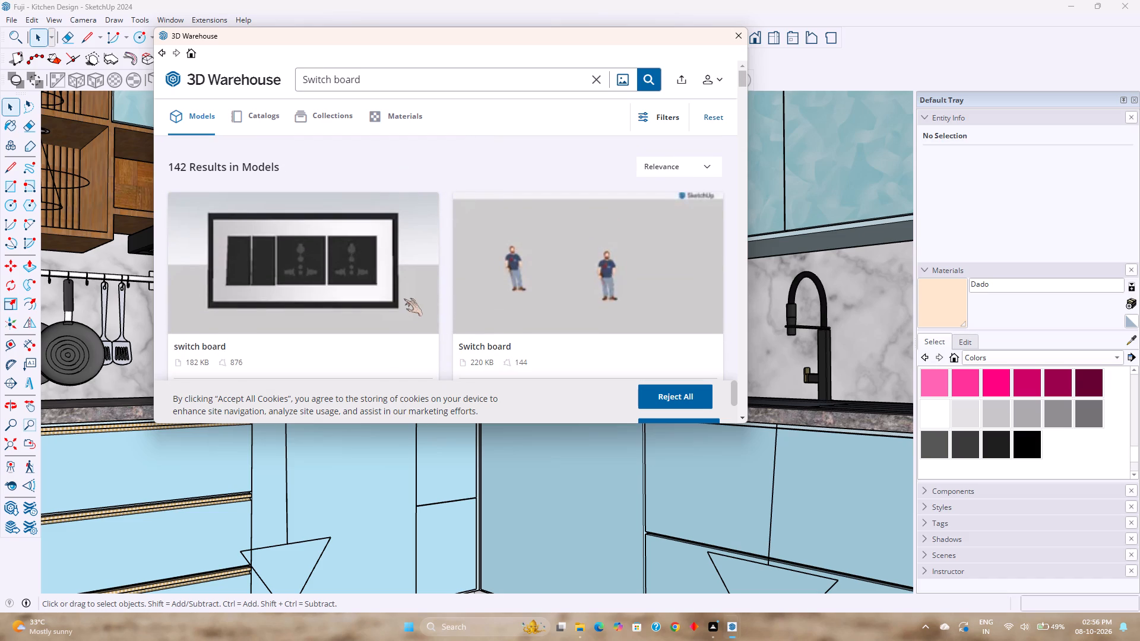
scroll(404, 299, "up", 5)
Download the black-framed "switch board" model with two sockets into the kitchen model and place it on the countertop near the corner.
scroll(391, 309, "down", 2)
left_click(432, 278)
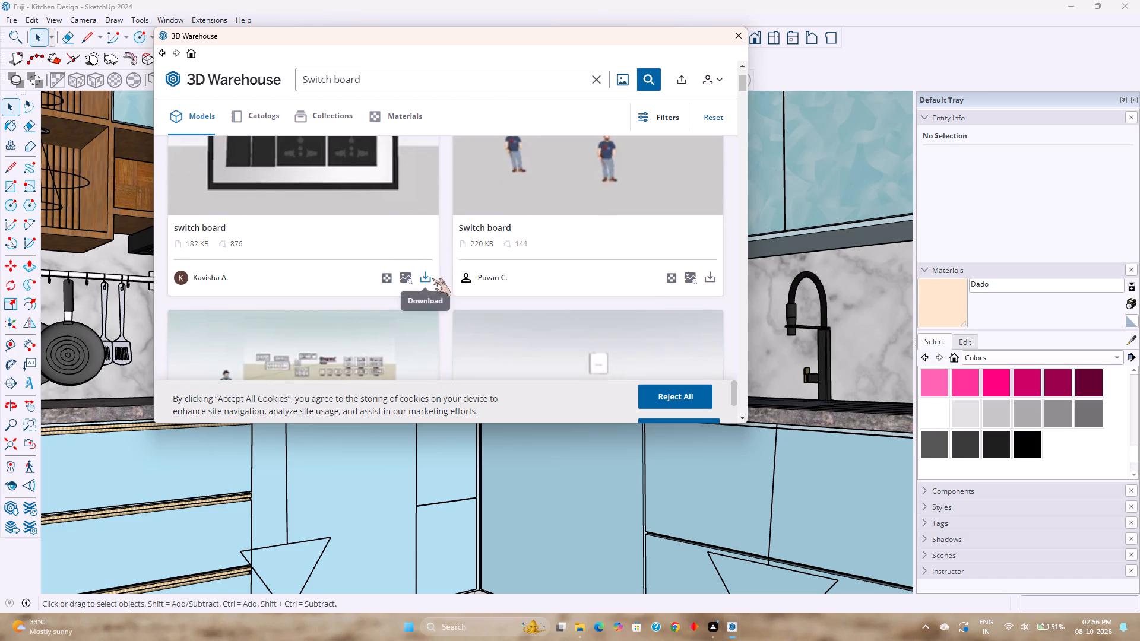
left_click(407, 245)
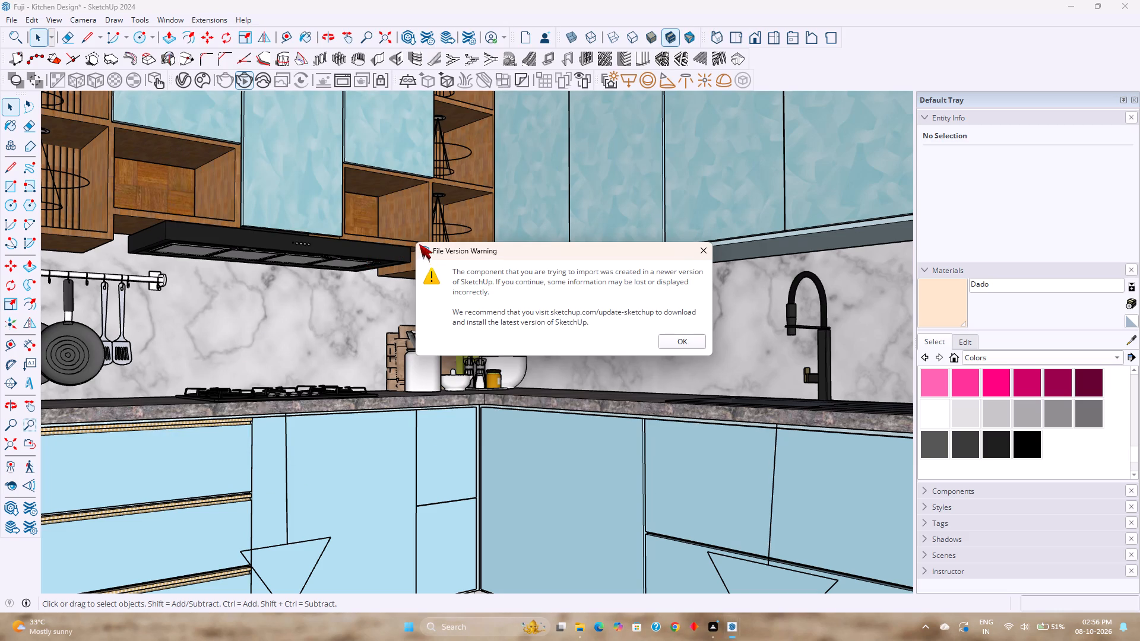
left_click(689, 342)
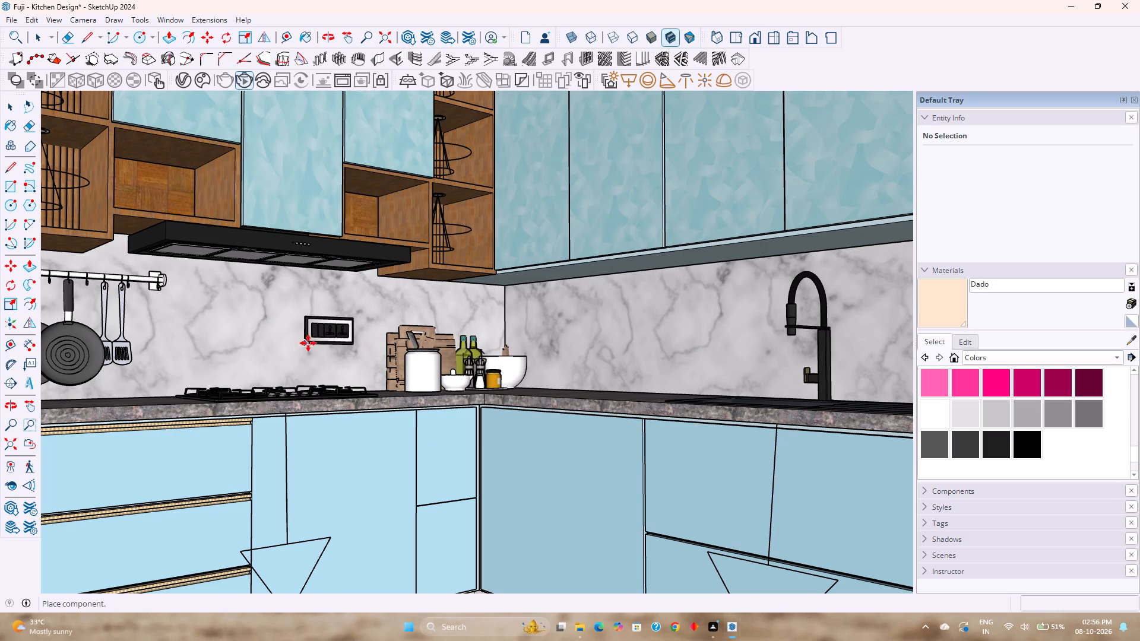
middle_click_drag(309, 348, 299, 415)
left_click(515, 399)
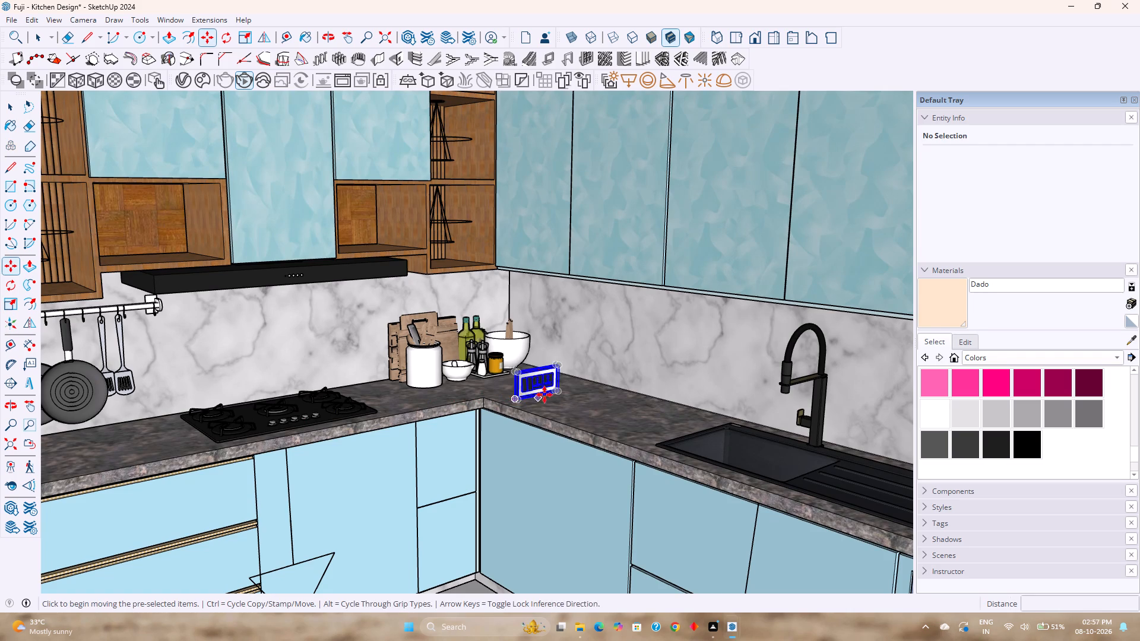
Rotate the switch board 90 degrees about the vertical axis at its lower corner, parallel to the sink-side wall.
scroll(546, 394, "up", 10)
middle_click_drag(568, 393, 512, 445)
scroll(522, 403, "up", 2)
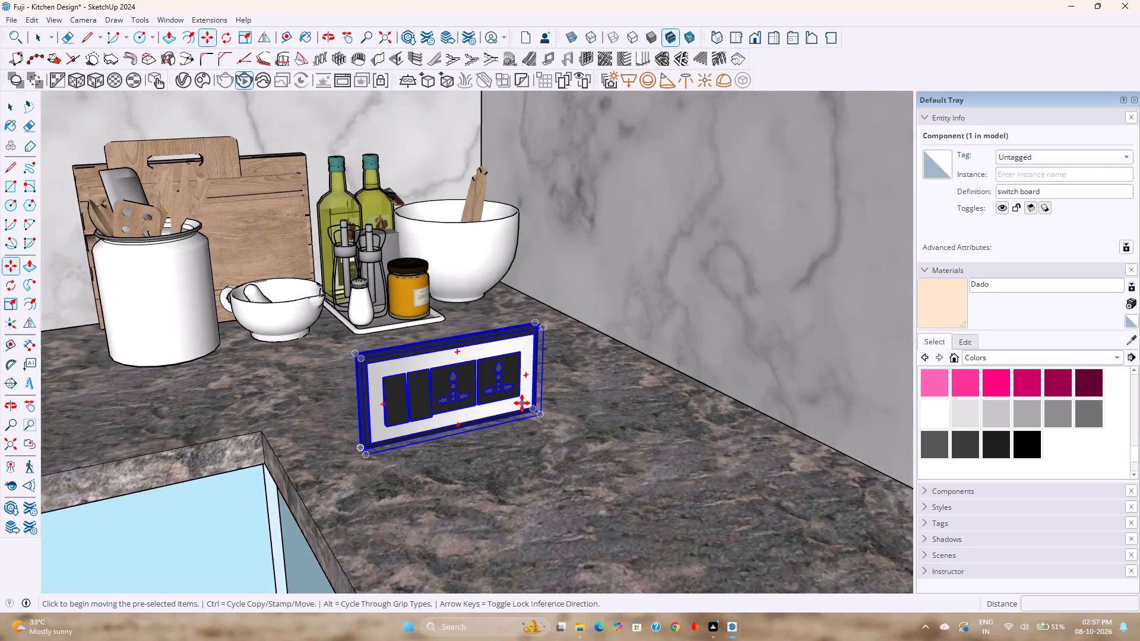
scroll(522, 403, "up", 2)
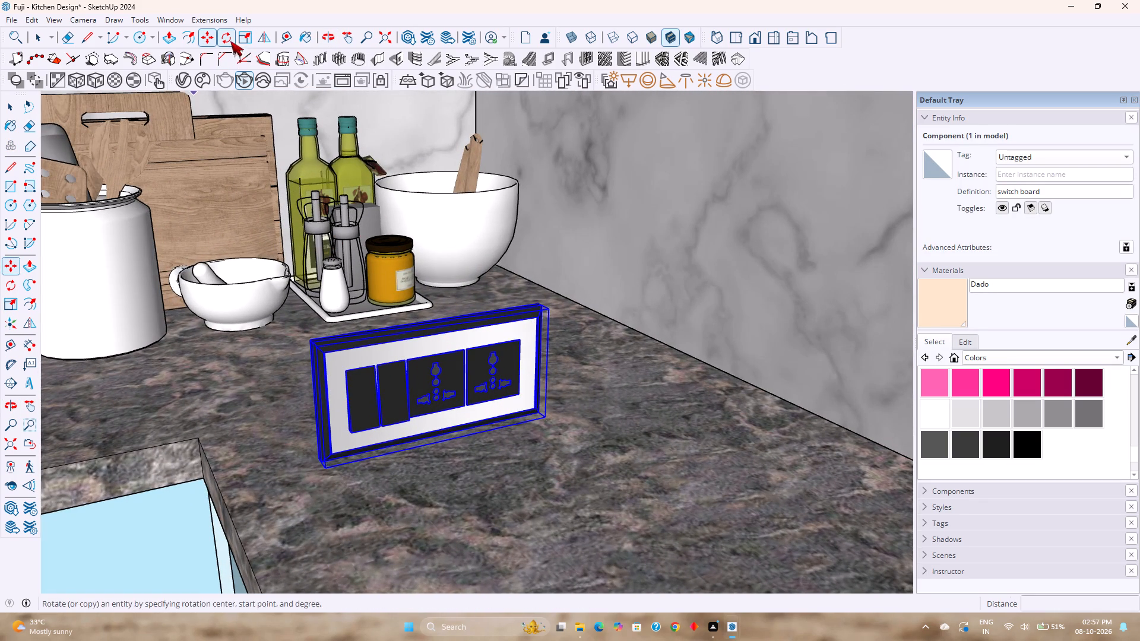
left_click(230, 41)
left_click(549, 417)
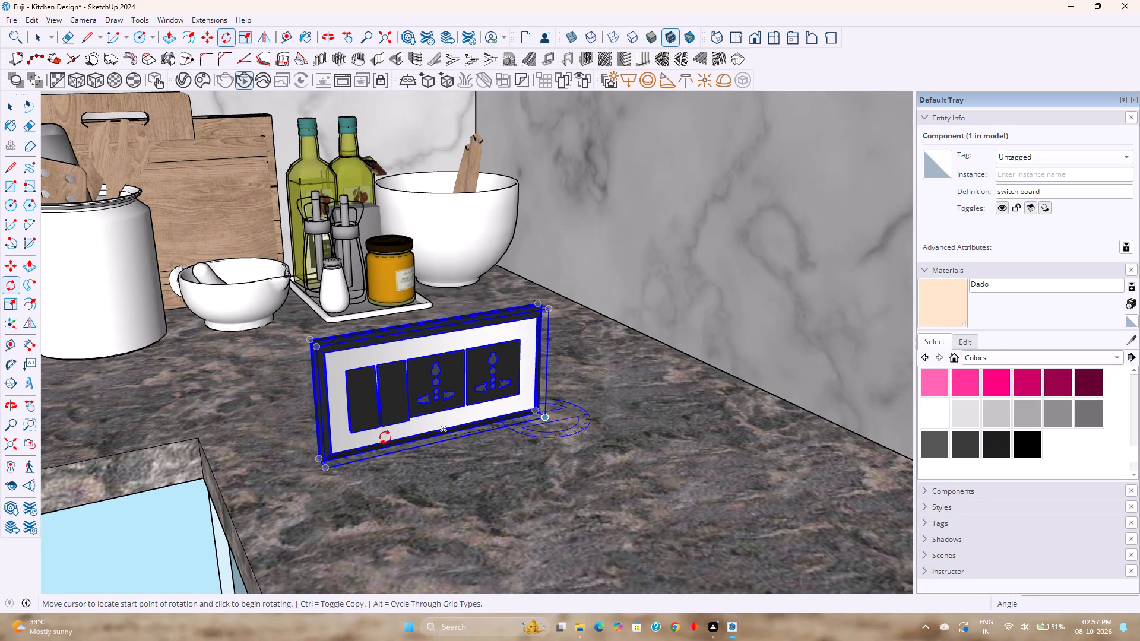
left_click(331, 467)
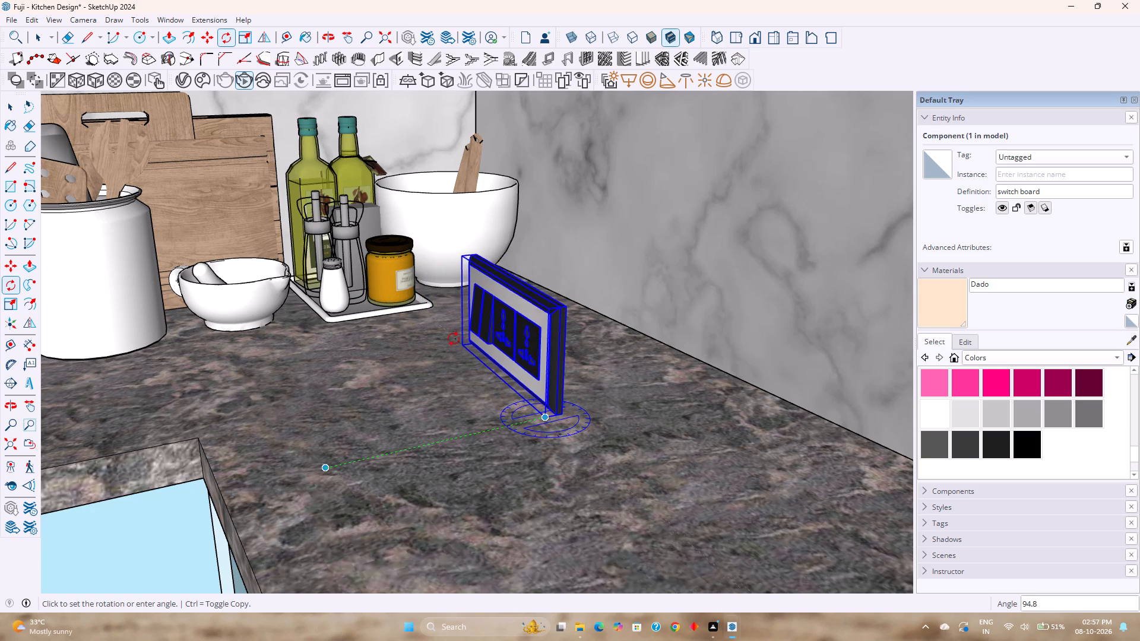
type("90")
key("Return")
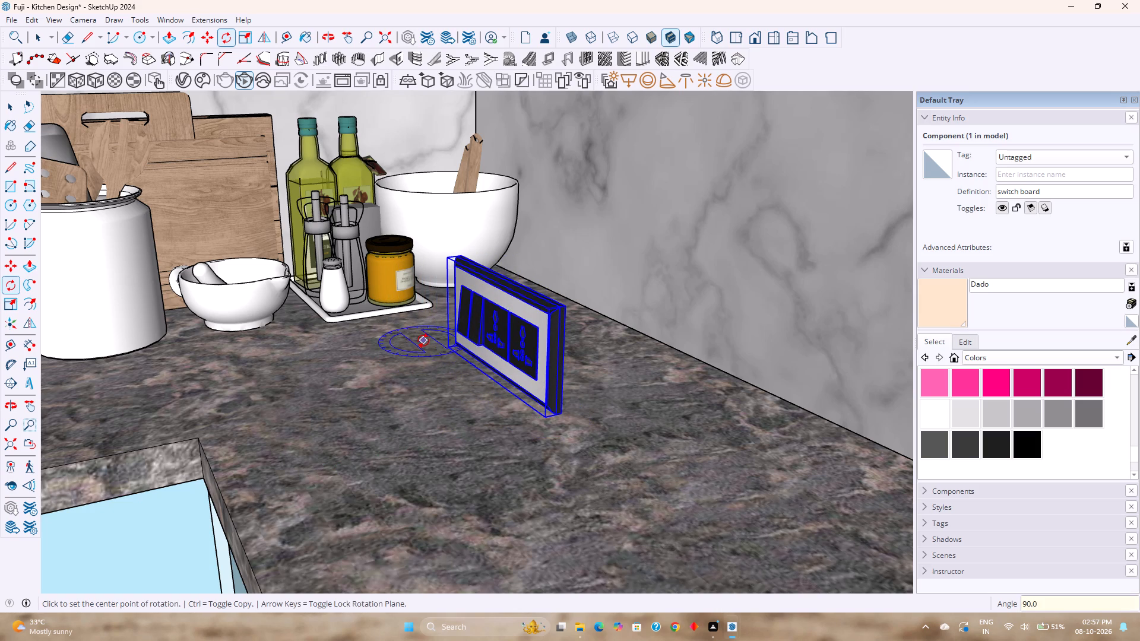
Move the switch board from the countertop onto the sink-side marble backsplash, below the wall cabinets between the white bowl and the faucet.
key("space")
middle_click_drag(575, 298, 454, 370, "shift")
middle_click_drag(445, 369, 574, 353)
key("space")
double_click(638, 290)
middle_click_drag(655, 264, 509, 400, "shift")
middle_click_drag(499, 393, 568, 345)
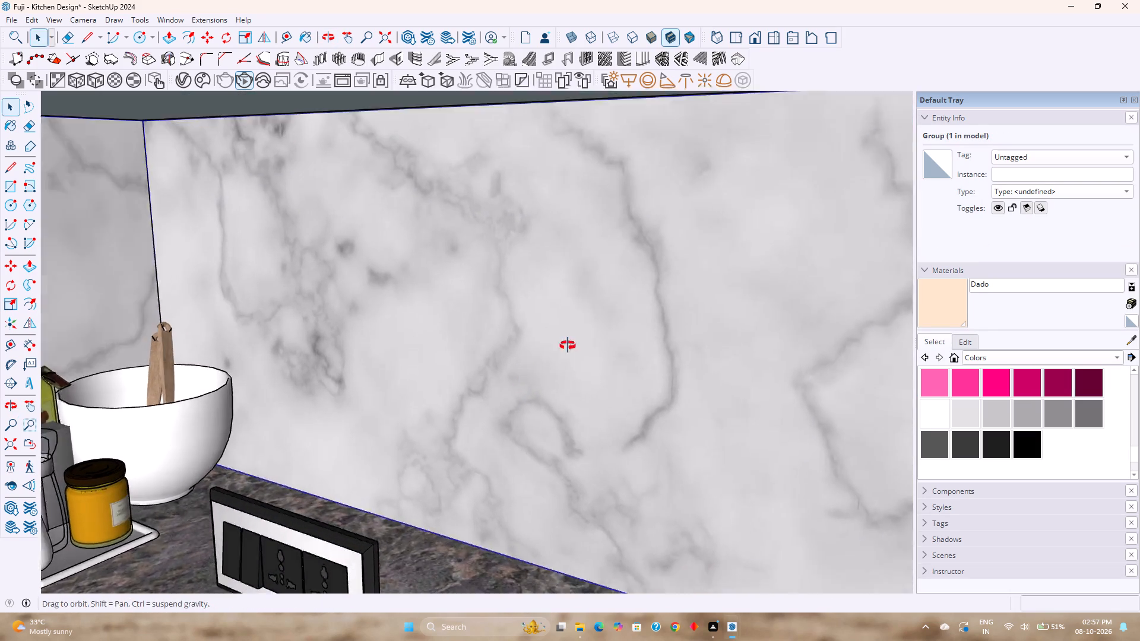
middle_click_drag(568, 345, 596, 327)
left_click(424, 499)
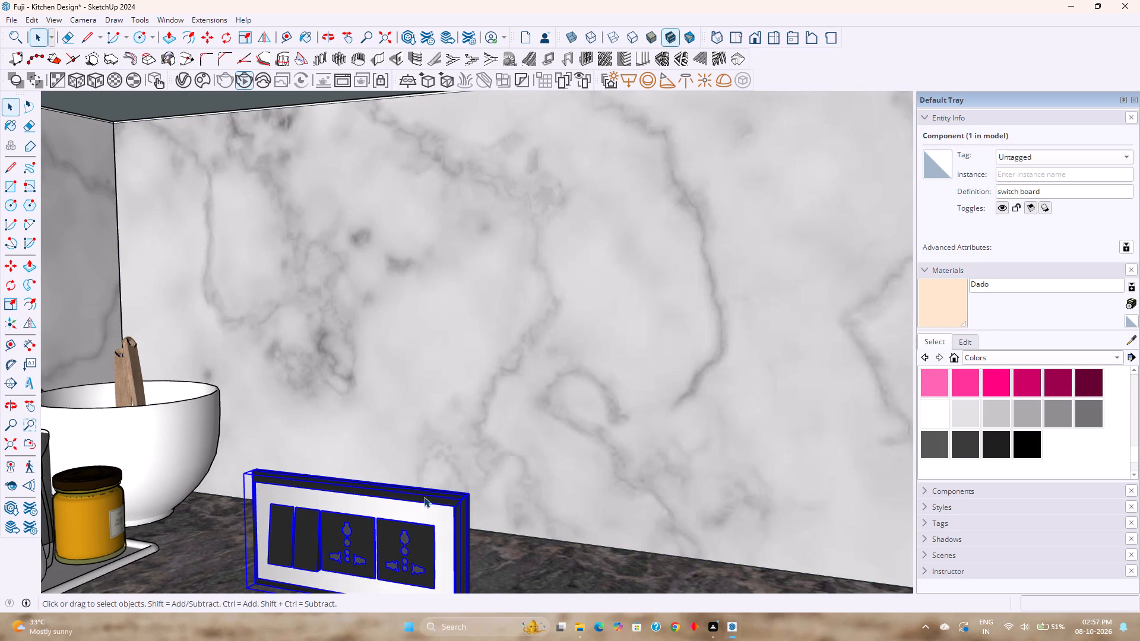
key("m")
left_click(472, 494)
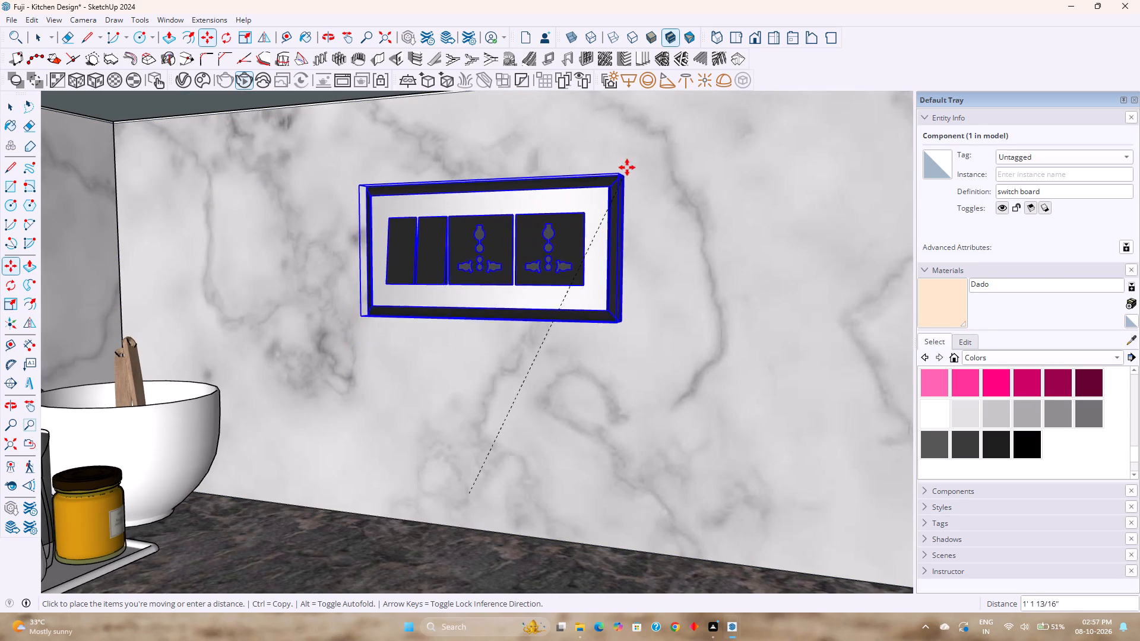
scroll(644, 160, "down", 1)
middle_click_drag(644, 161, 327, 258)
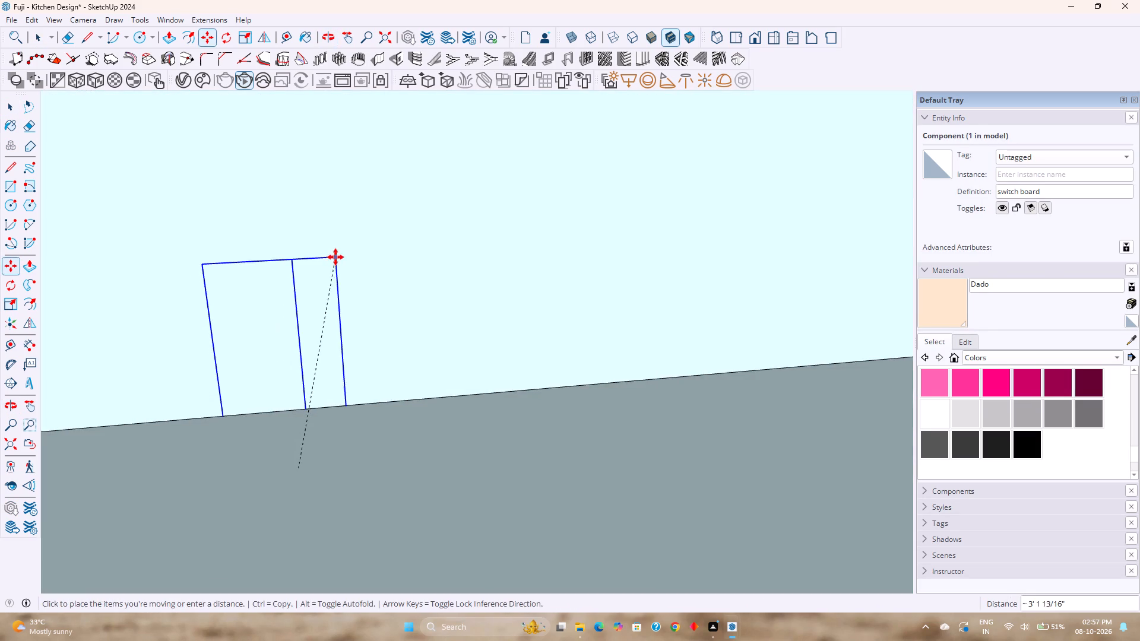
middle_click_drag(332, 306, 406, 210)
left_click(18, 451)
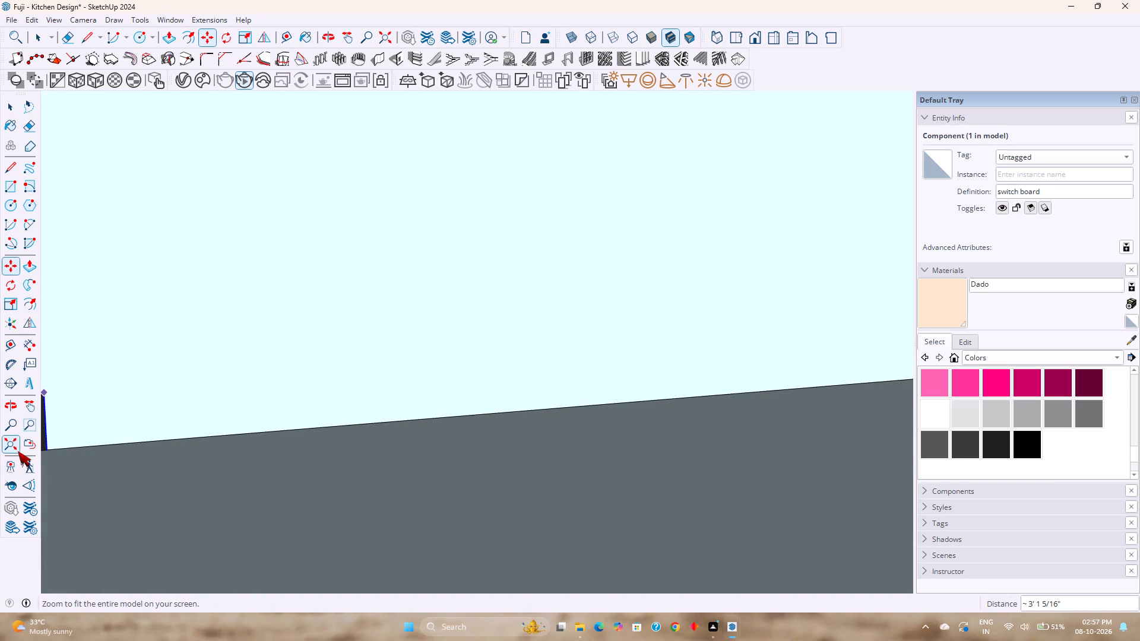
scroll(646, 329, "up", 6)
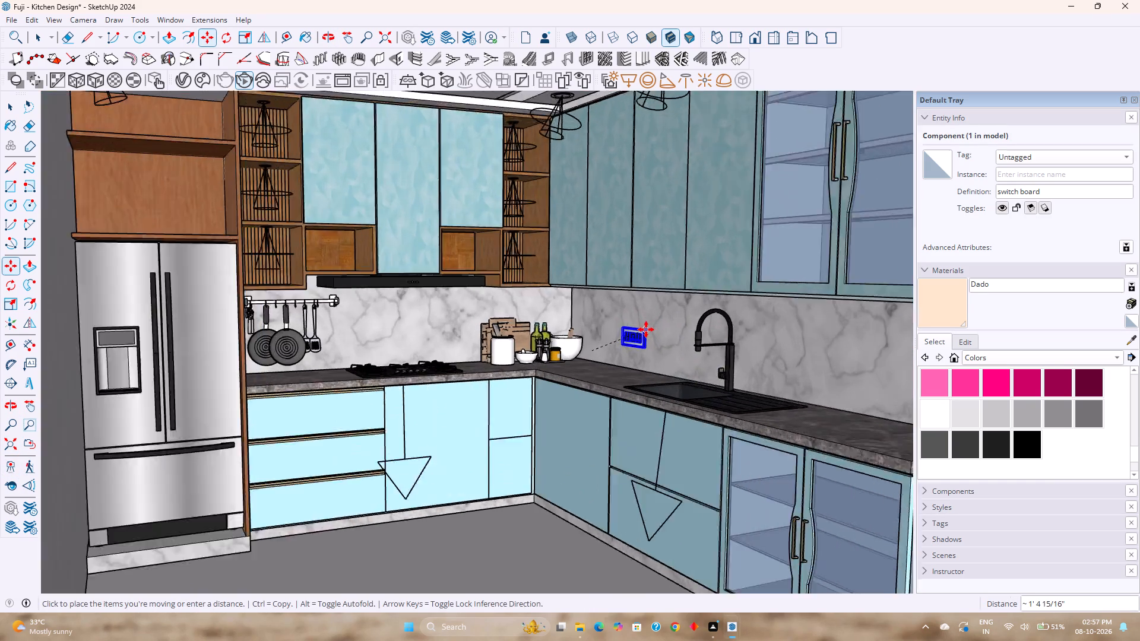
scroll(646, 329, "up", 6)
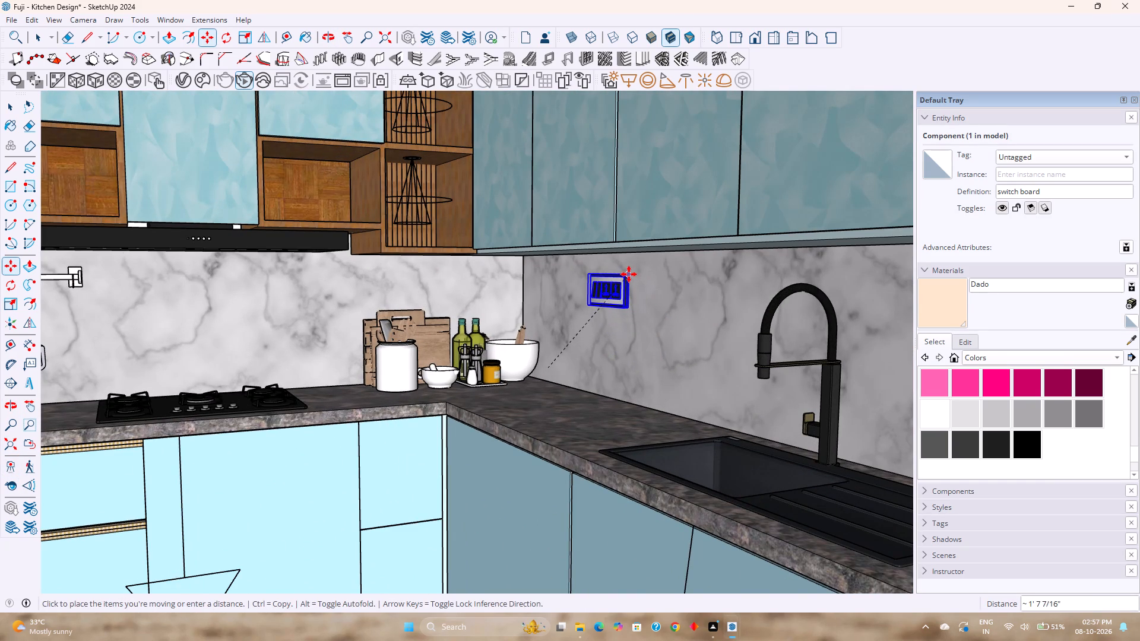
left_click(625, 273)
scroll(591, 323, "up", 5)
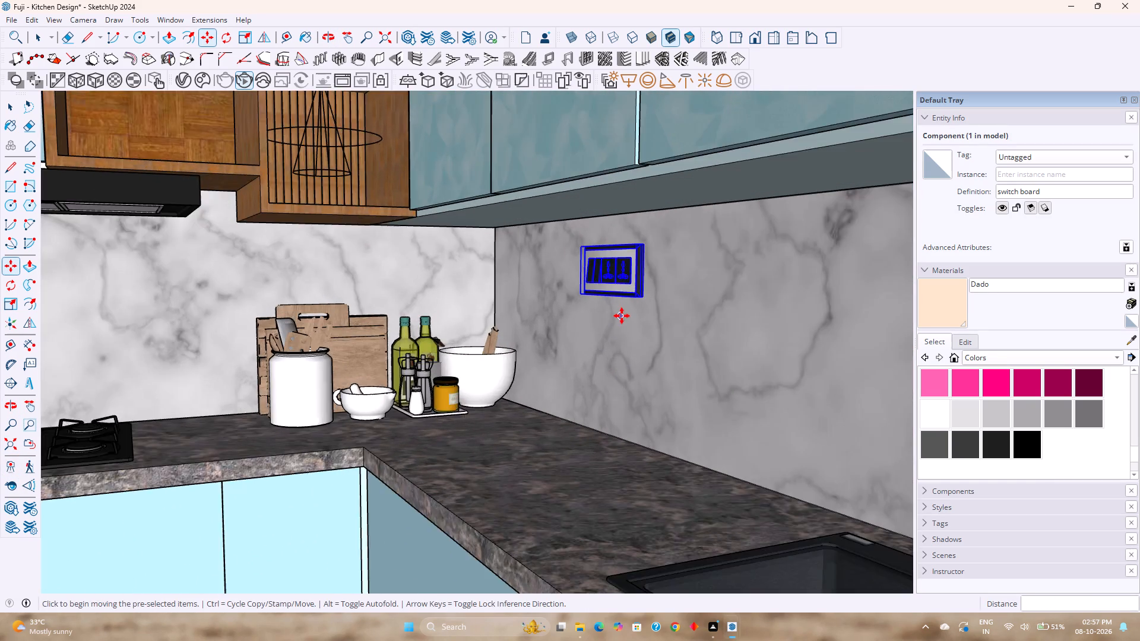
Examine how the switch board sits against the marble backsplash, including its frame edges and depth.
scroll(622, 316, "up", 2)
middle_click_drag(622, 316, 737, 341)
key("space")
scroll(715, 310, "up", 11)
middle_click_drag(695, 288, 680, 294)
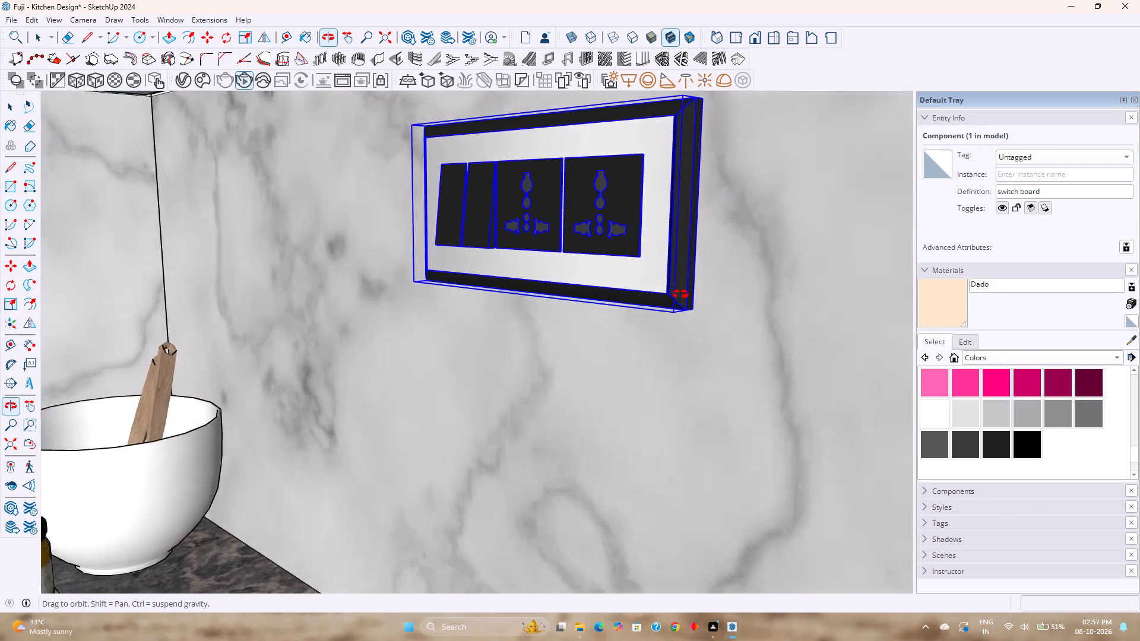
middle_click_drag(680, 294, 702, 290)
scroll(645, 312, "up", 5)
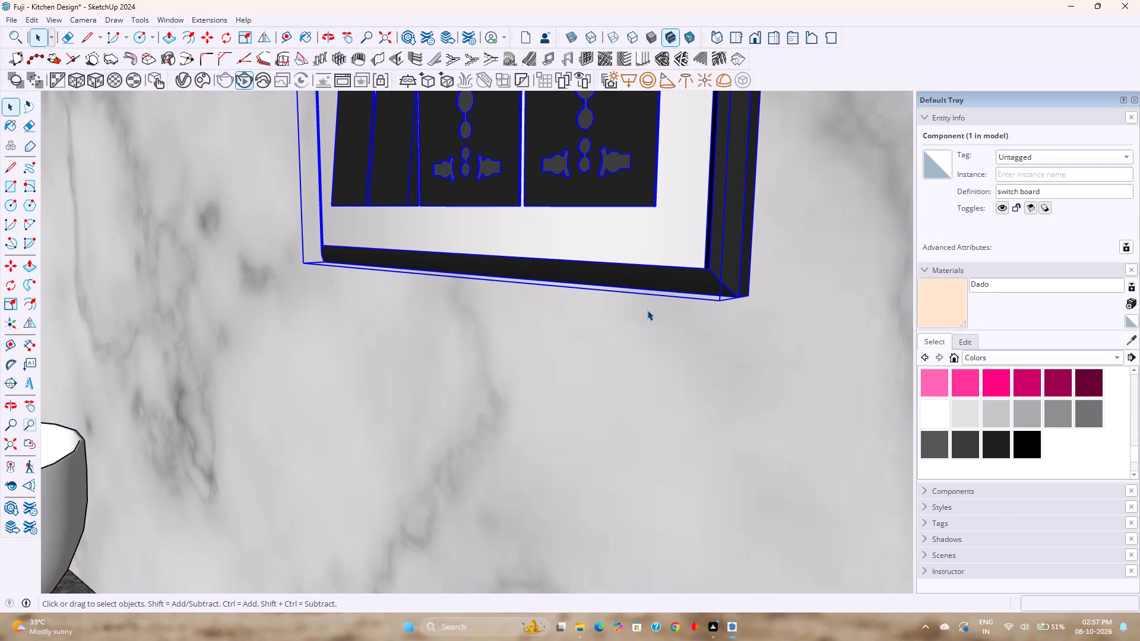
left_click(638, 348)
scroll(768, 270, "up", 1)
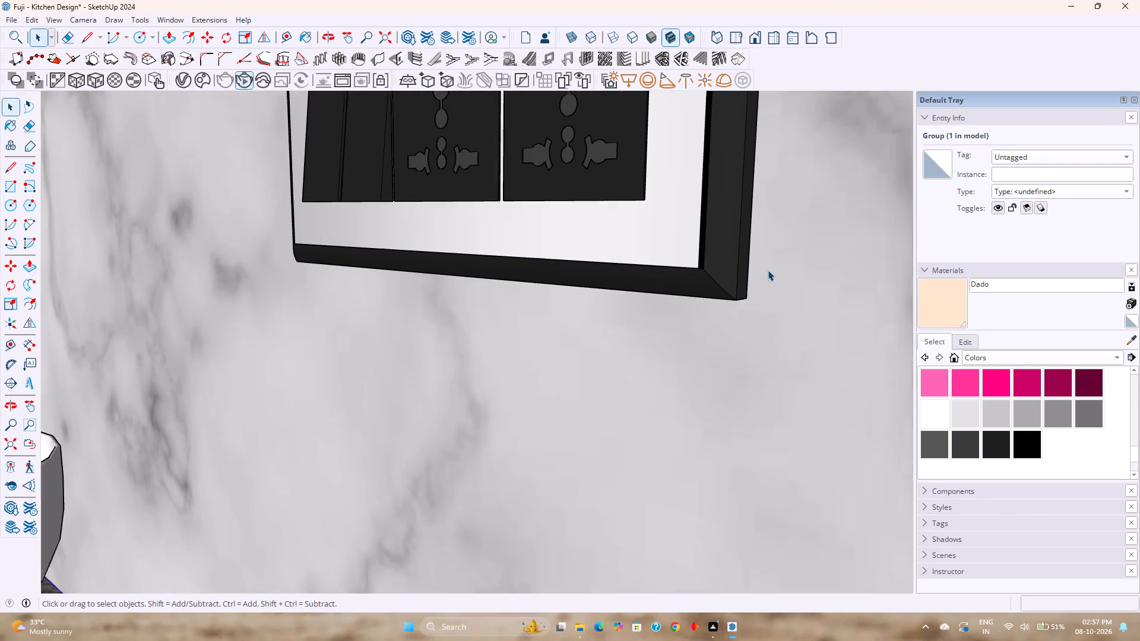
scroll(768, 270, "up", 3)
middle_click_drag(660, 310, 830, 184)
scroll(340, 271, "down", 3)
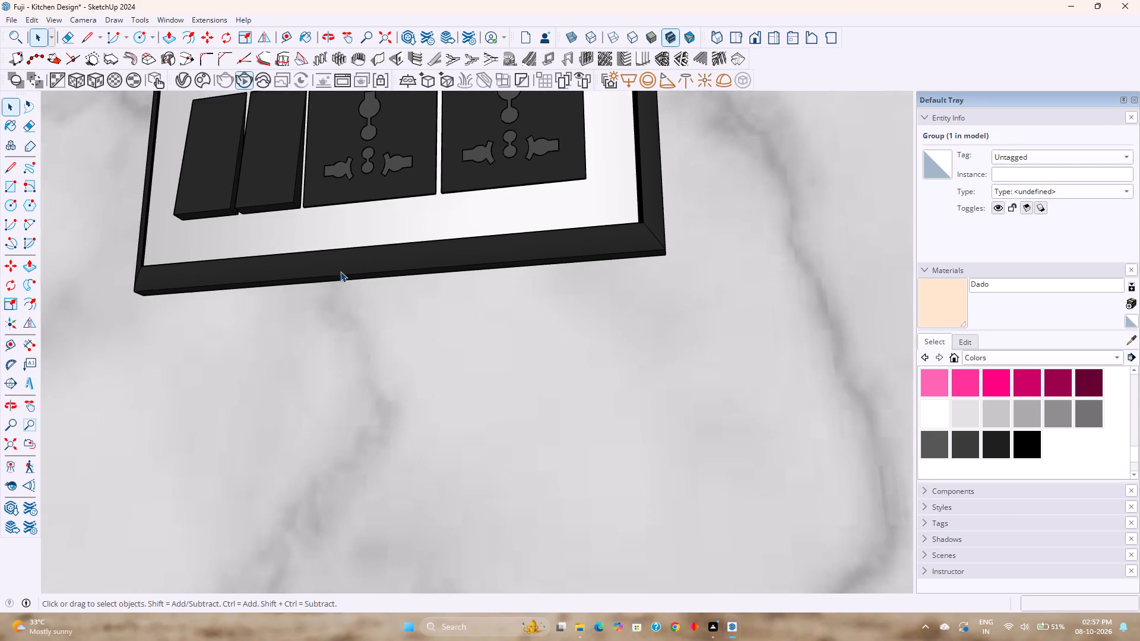
middle_click_drag(340, 271, 436, 292)
scroll(436, 294, "down", 3)
middle_click_drag(431, 296, 446, 328)
scroll(446, 328, "down", 2)
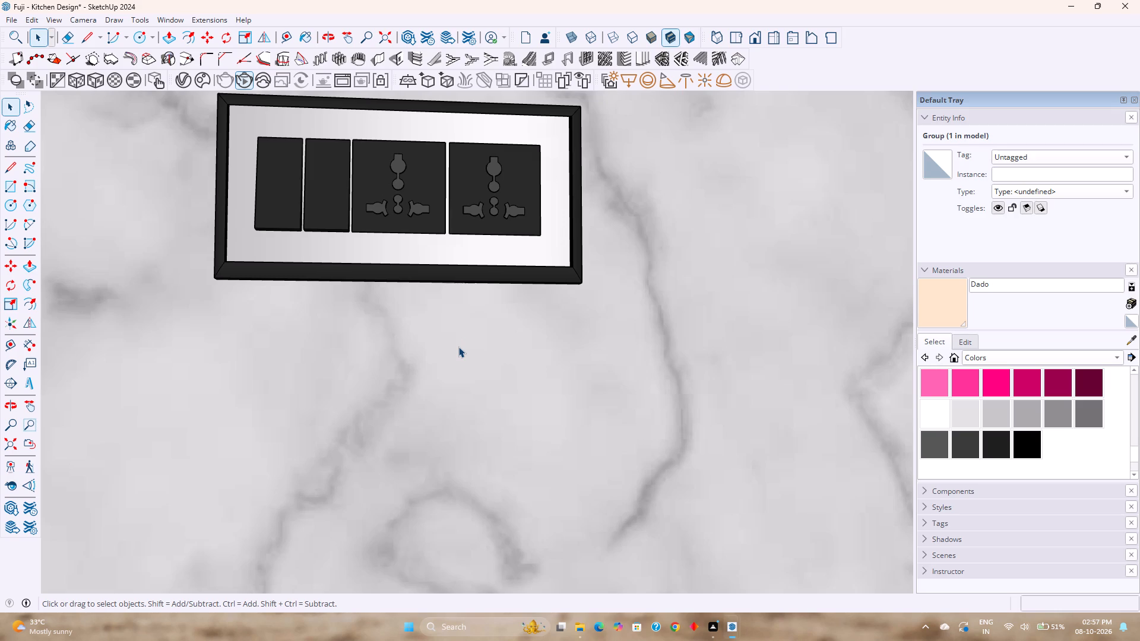
middle_click_drag(557, 370, 503, 344)
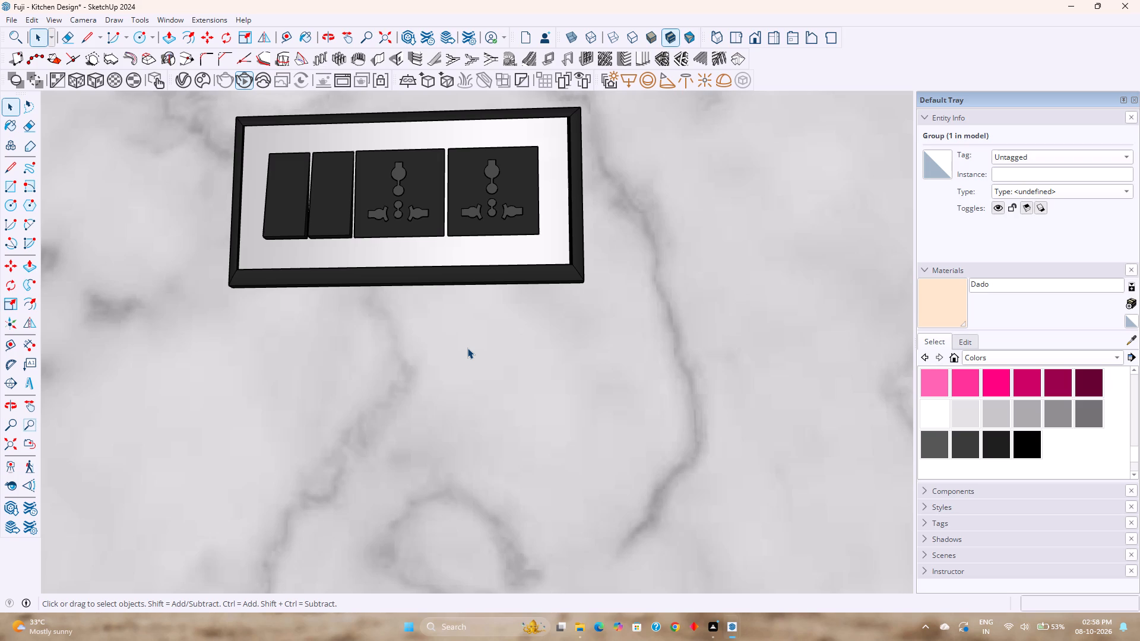
scroll(576, 342, "down", 8)
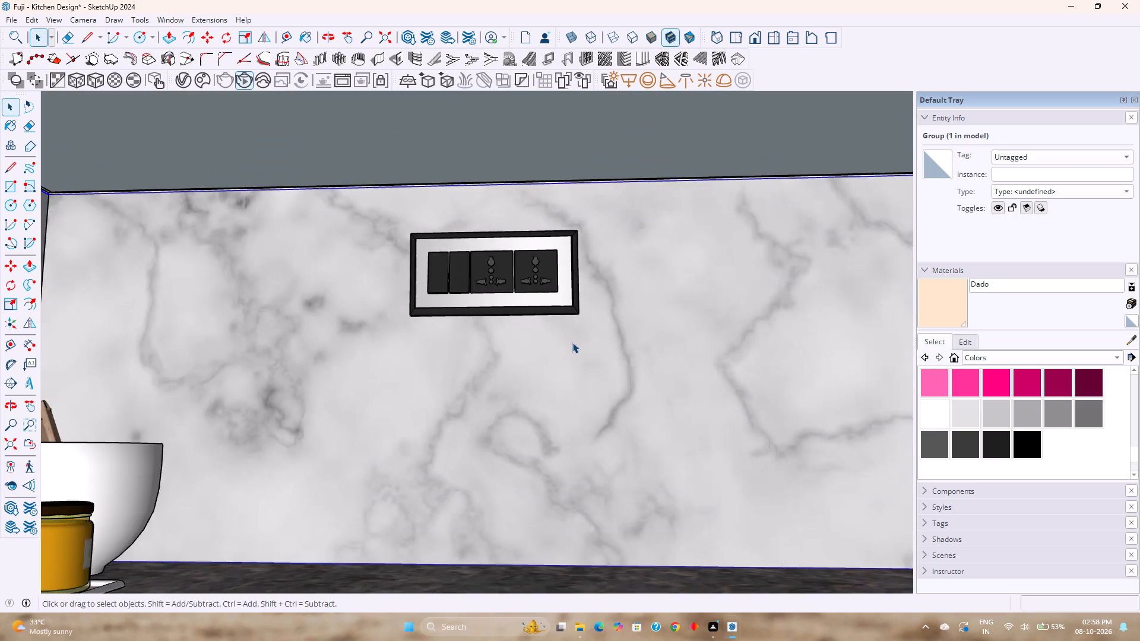
middle_click_drag(575, 342, 510, 359)
scroll(514, 354, "up", 4)
middle_click_drag(514, 354, 506, 284)
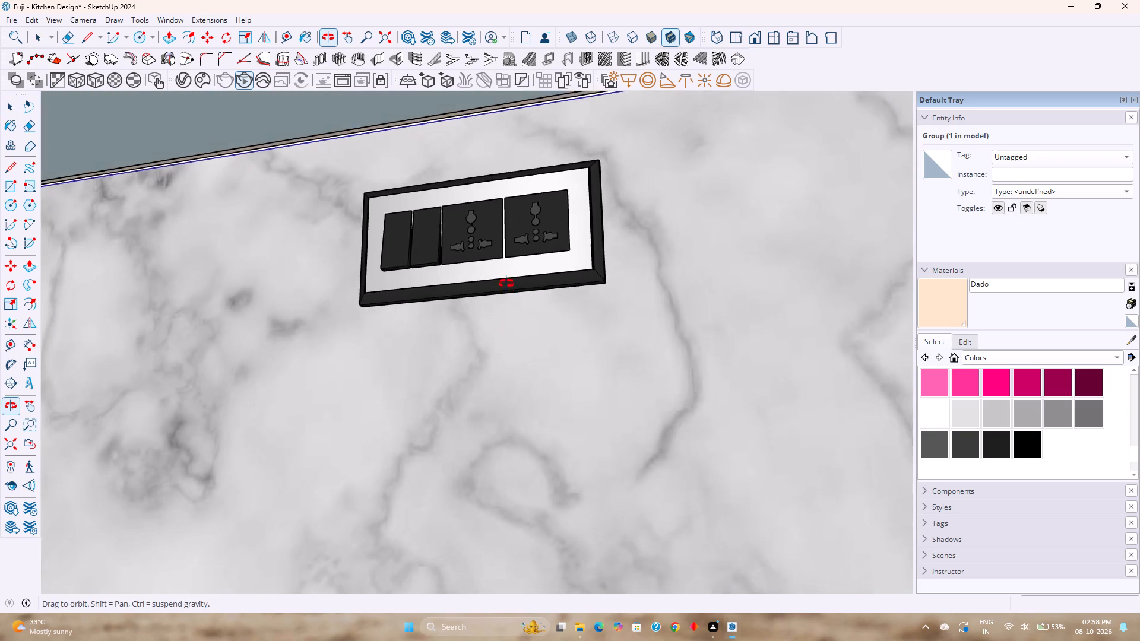
middle_click_drag(506, 284, 533, 338)
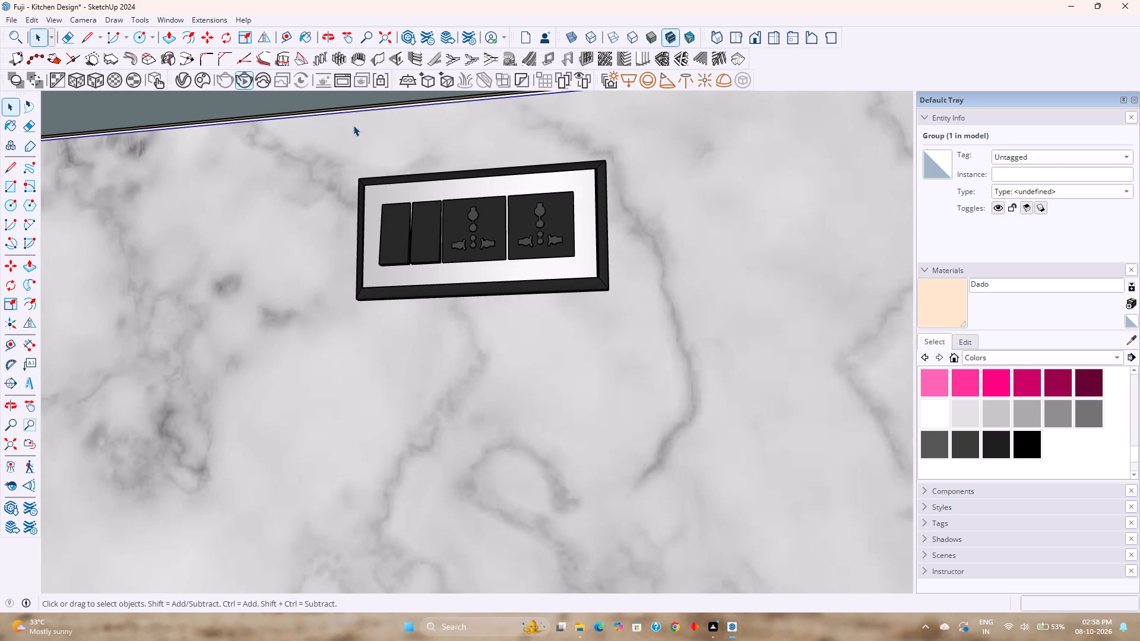
Draw a rectangle on the backsplash face, inside the marble group, tracing the switch board's outer frame from corner to opposite corner.
double_click(303, 218)
middle_click_drag(465, 334, 406, 302)
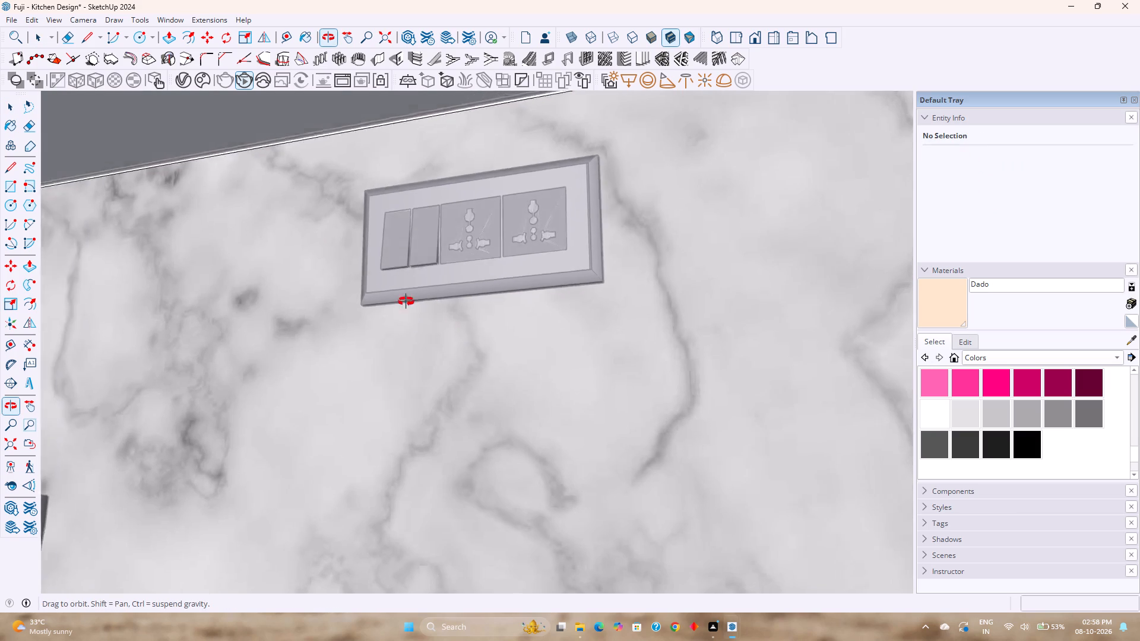
middle_click_drag(406, 302, 294, 250)
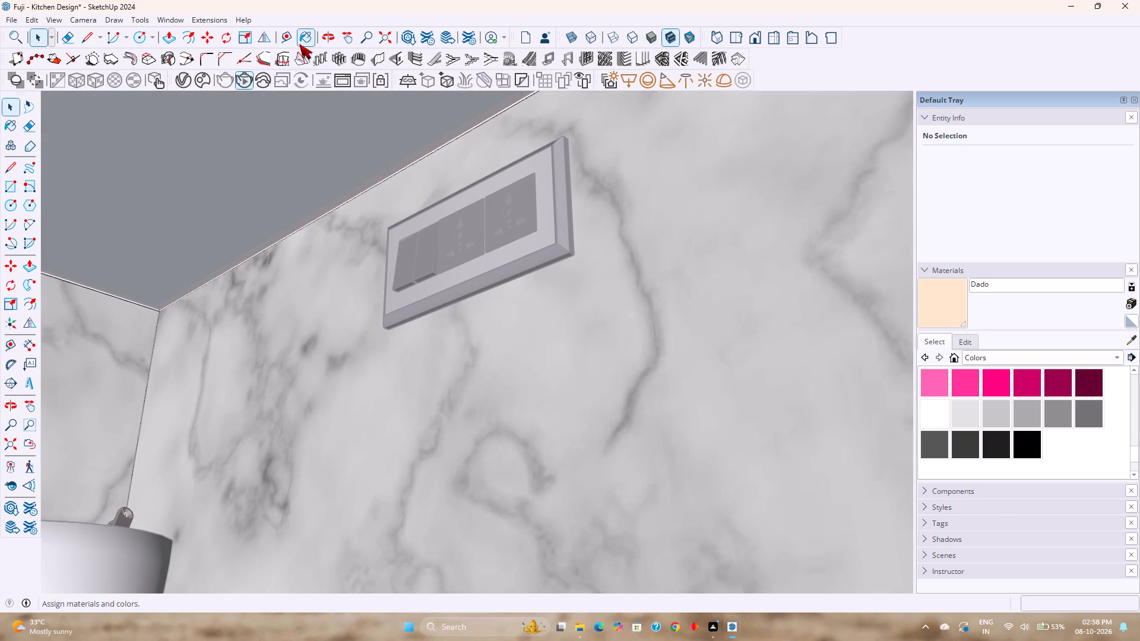
middle_click_drag(323, 205, 537, 306)
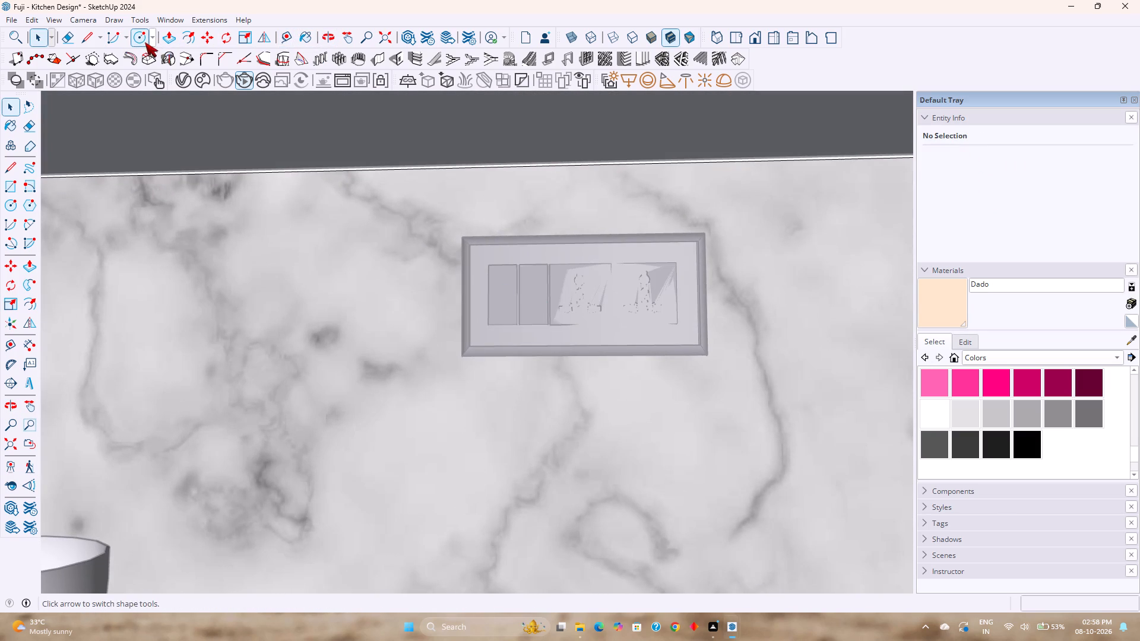
key("r")
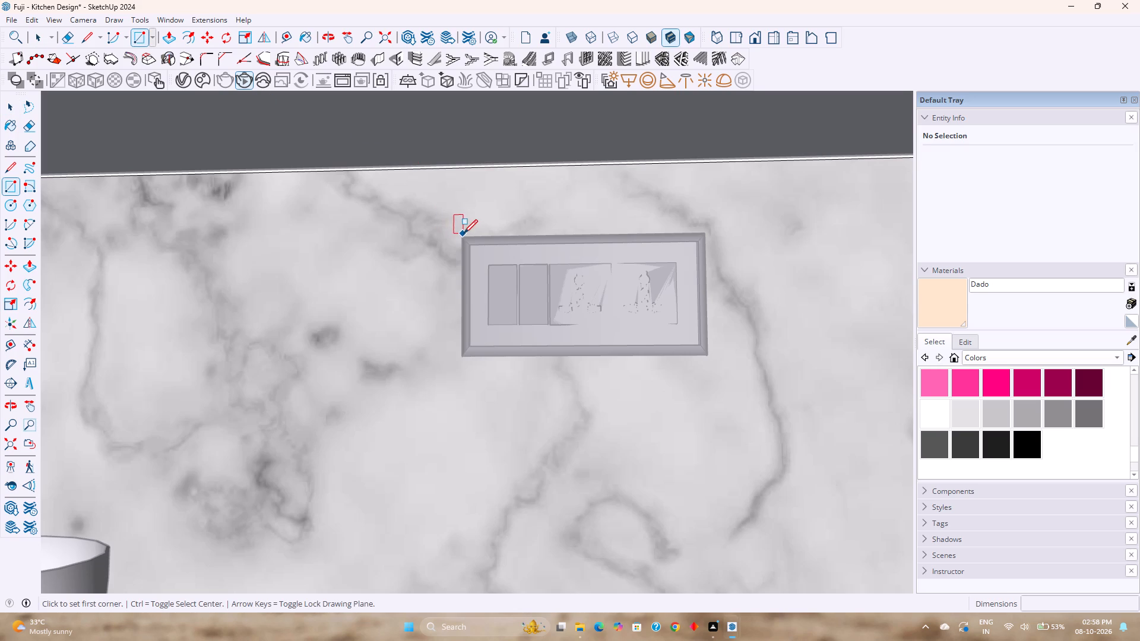
scroll(467, 237, "up", 13)
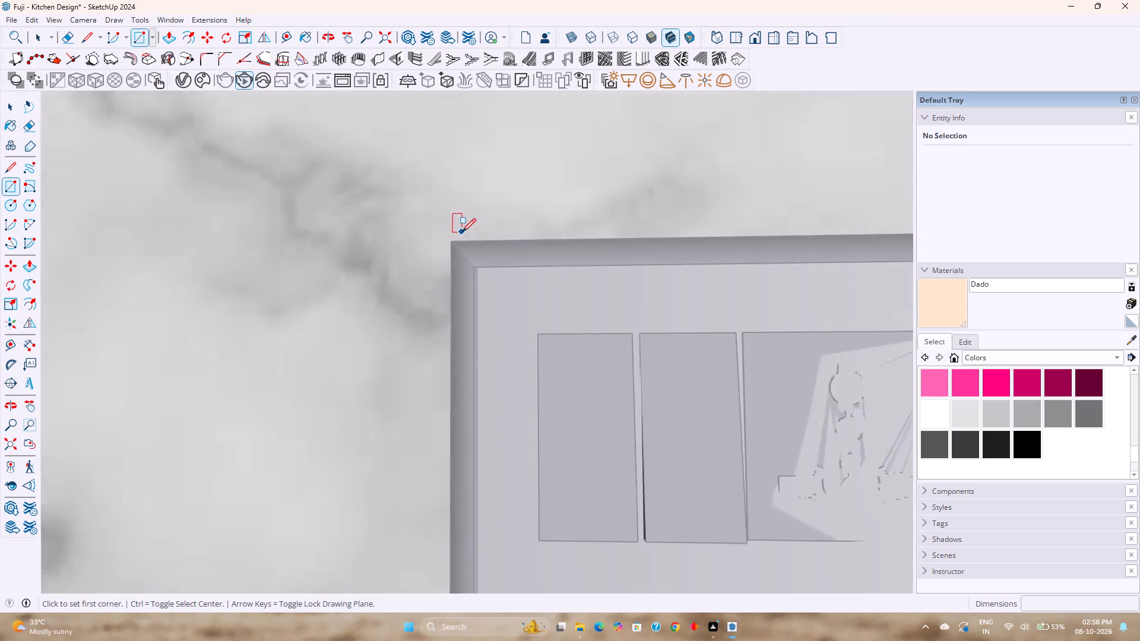
middle_click_drag(461, 238, 635, 352)
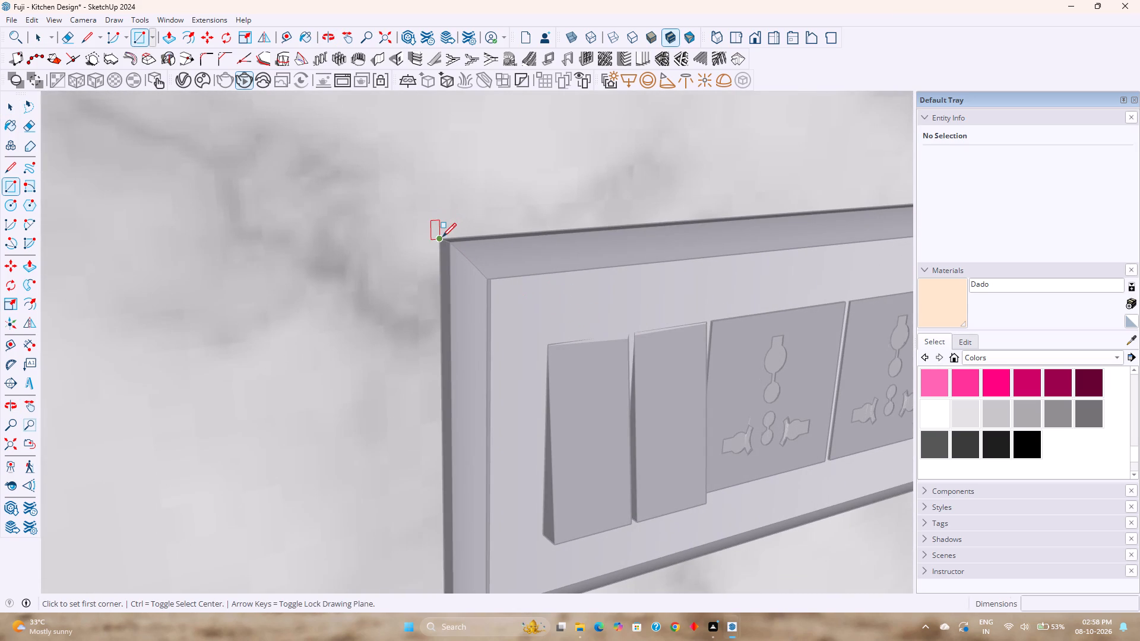
left_click(442, 237)
scroll(528, 249, "down", 8)
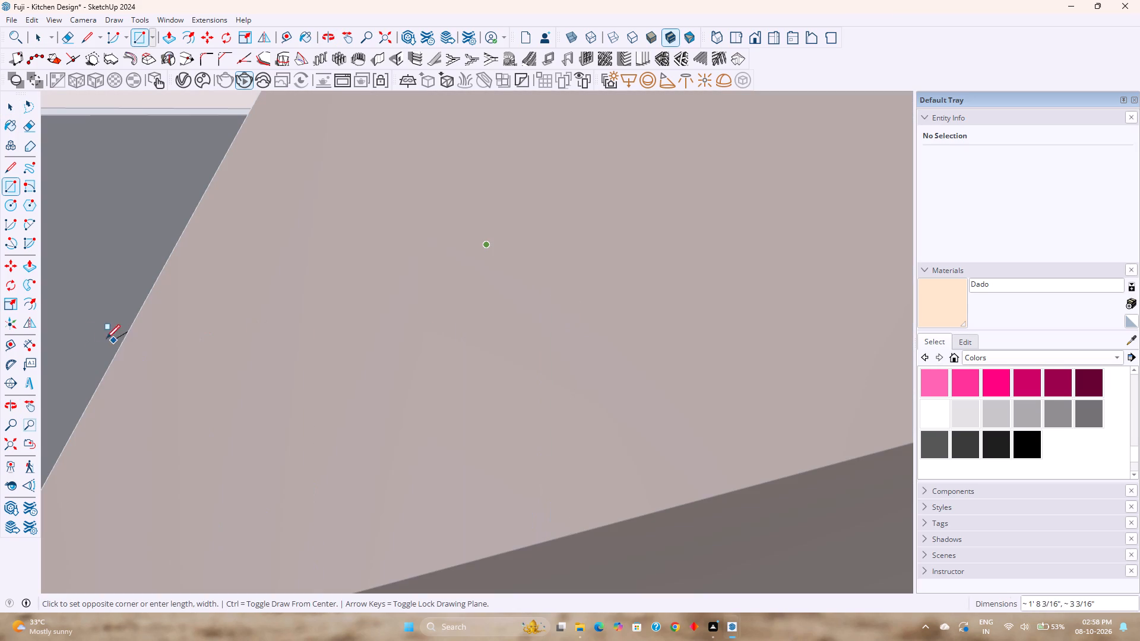
left_click(5, 439)
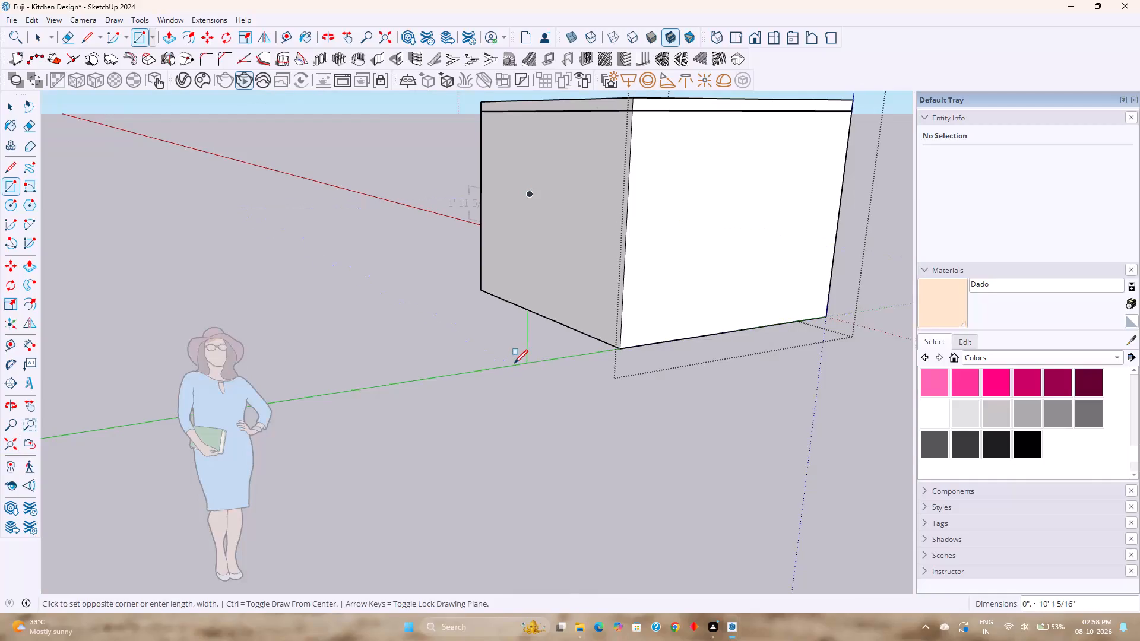
middle_click_drag(704, 265, 259, 255)
scroll(524, 258, "up", 4)
scroll(625, 230, "up", 12)
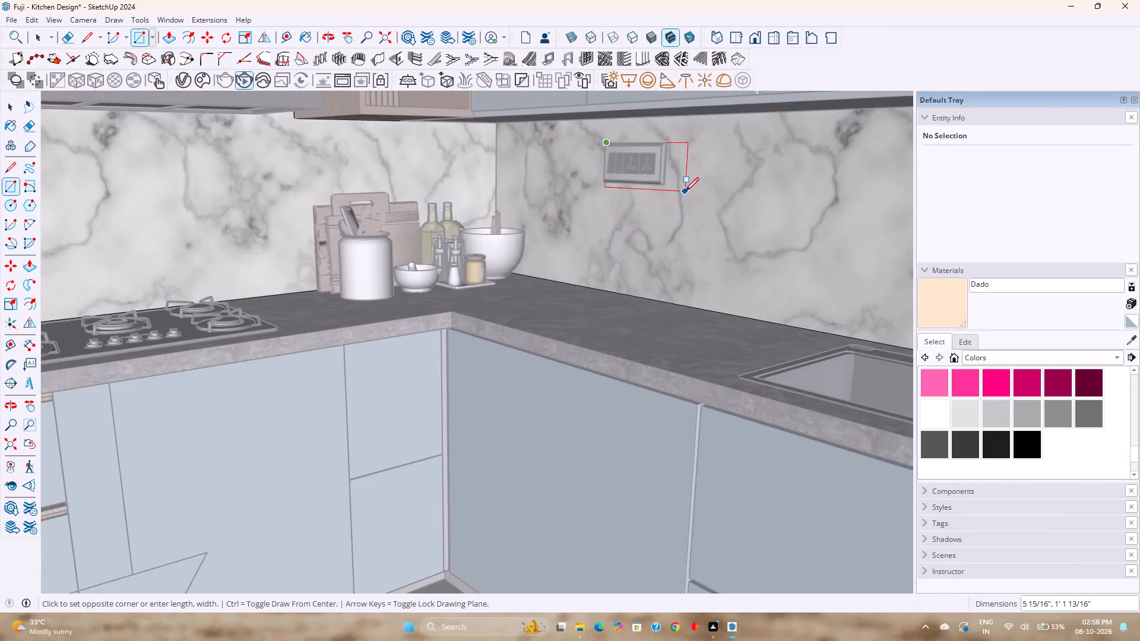
scroll(685, 191, "up", 20)
scroll(685, 191, "up", 1)
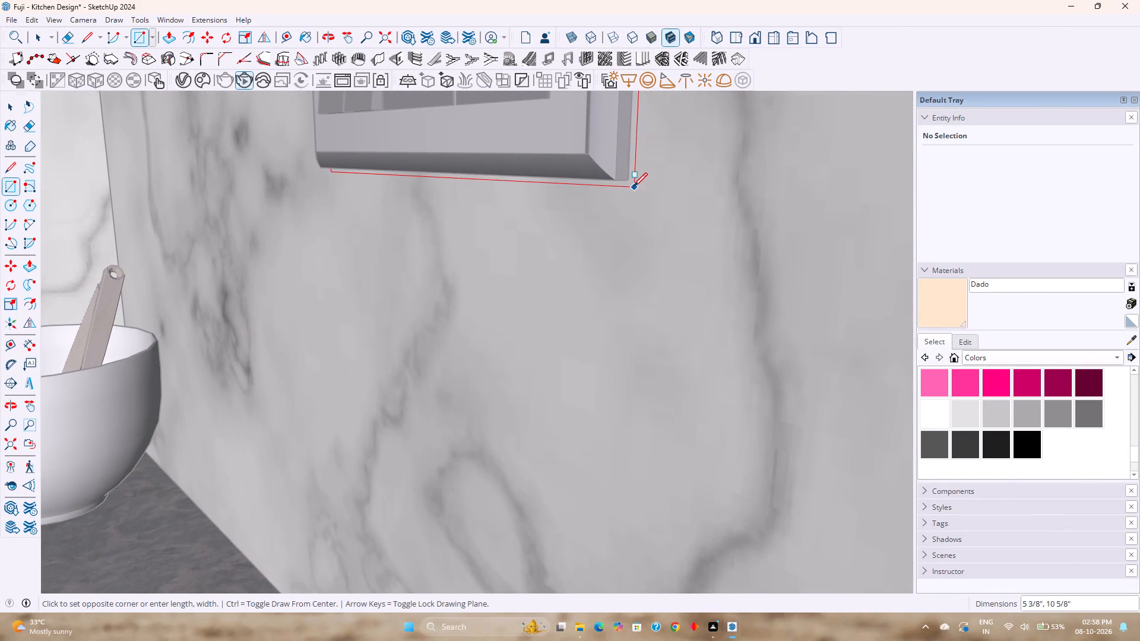
left_click(629, 180)
key("space")
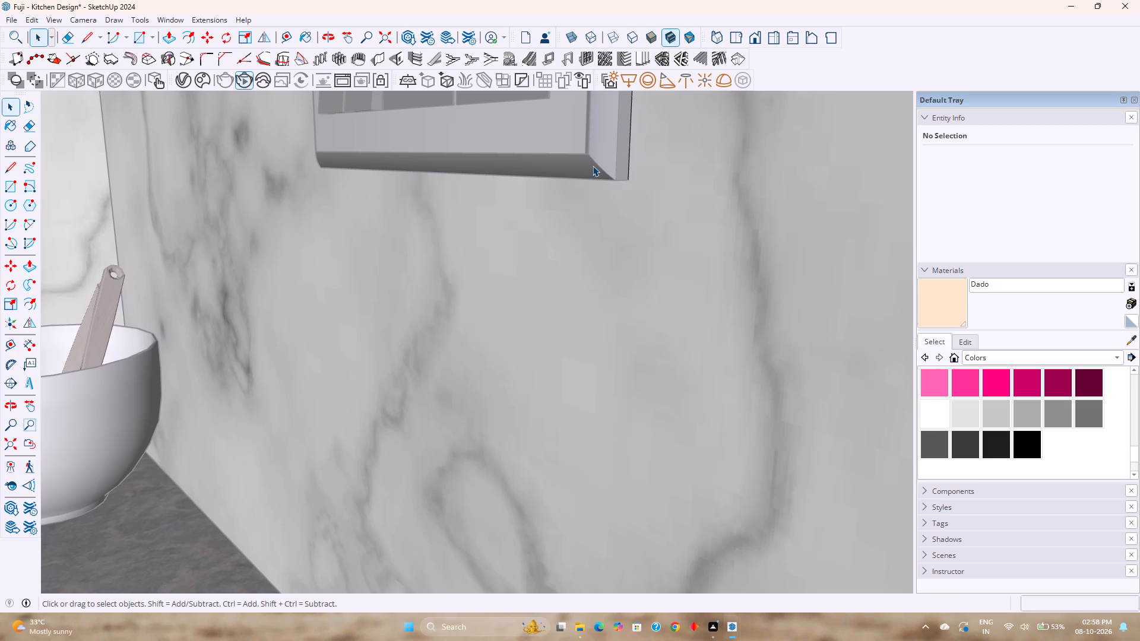
key("Escape")
Hide the switch board component to expose the outline drawn behind it.
left_click(593, 166)
right_click(593, 166)
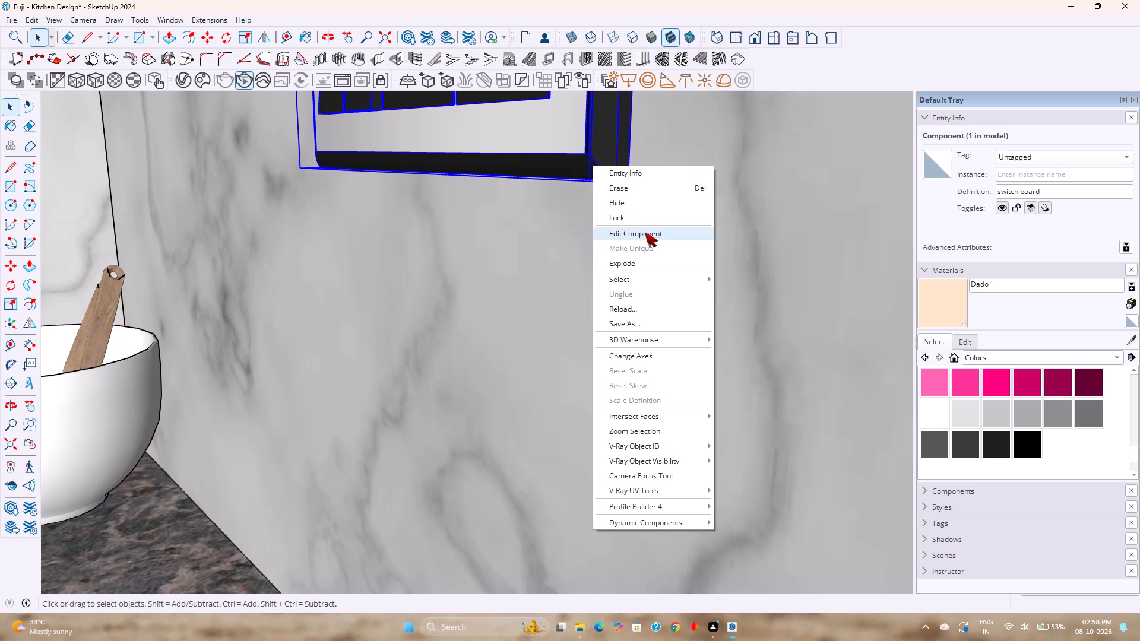
left_click(627, 201)
Push the outlined rectangle 0.5 in into the marble backsplash to form a recess for the switch board.
left_click(612, 167)
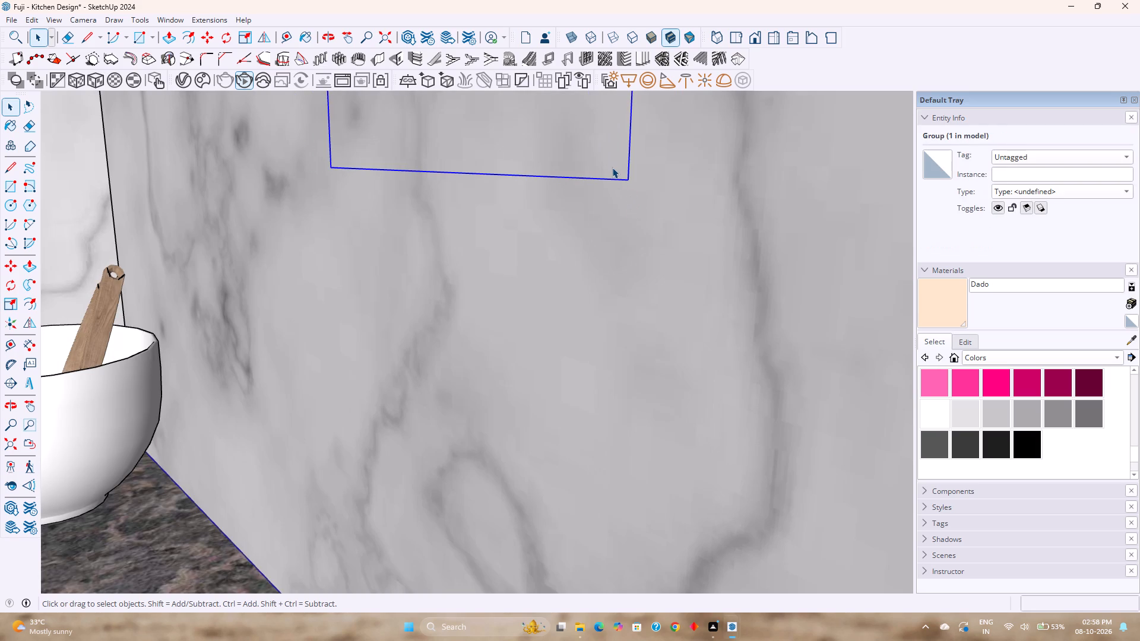
middle_click_drag(612, 167, 580, 366, "shift")
double_click(515, 282)
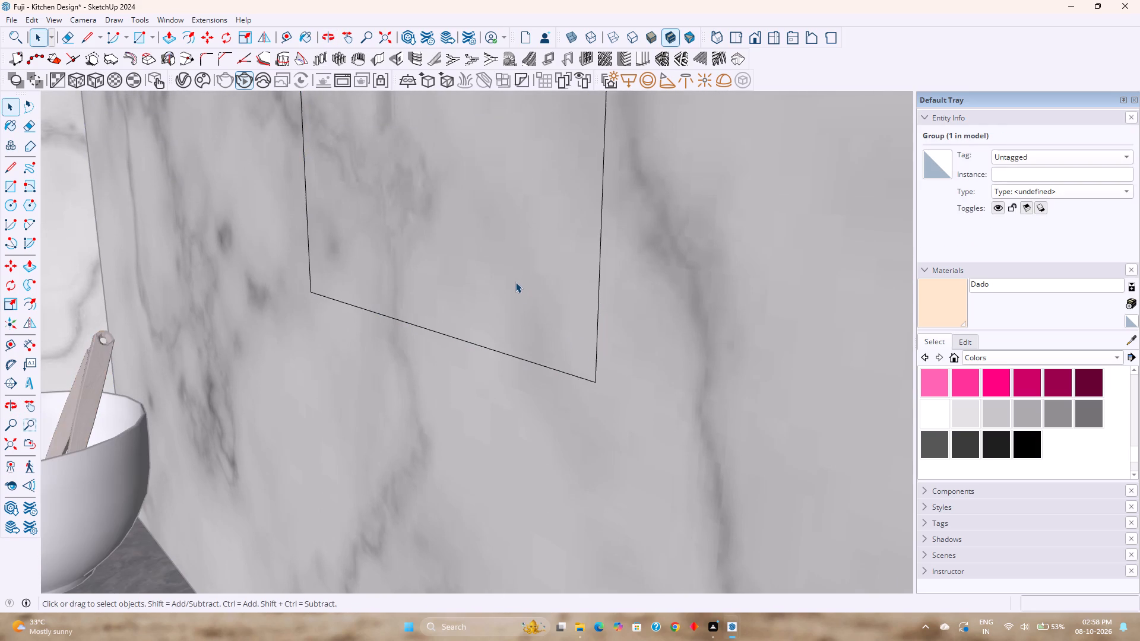
left_click(515, 280)
key("p")
left_click(512, 299)
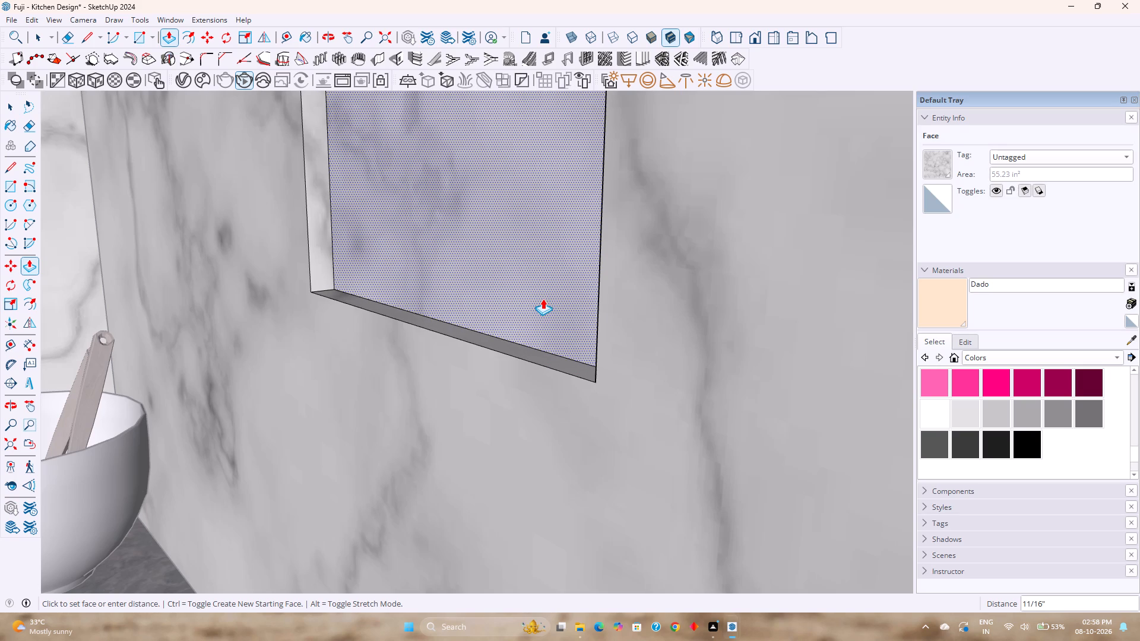
type("0.5")
key("Return")
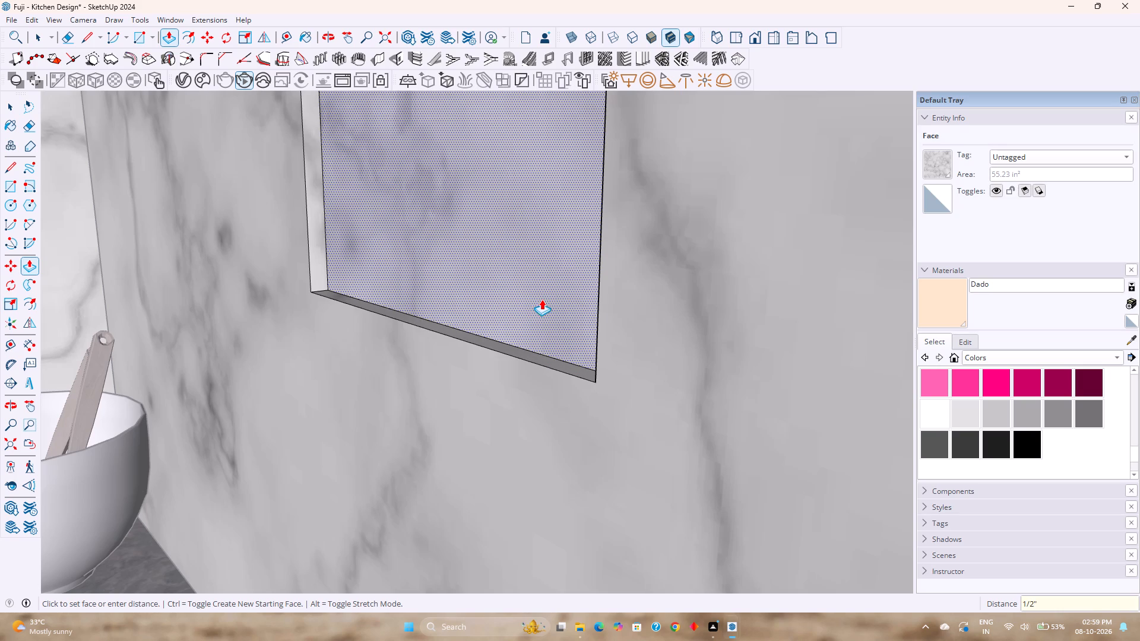
key("space")
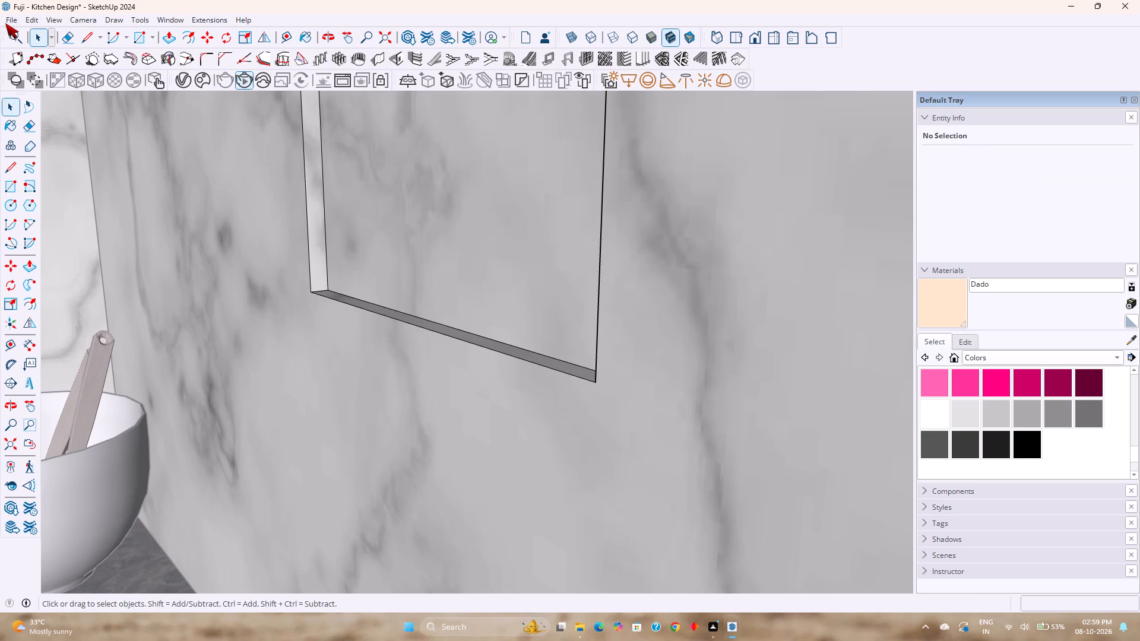
Unhide the switch board and leave the backsplash group.
left_click(5, 23)
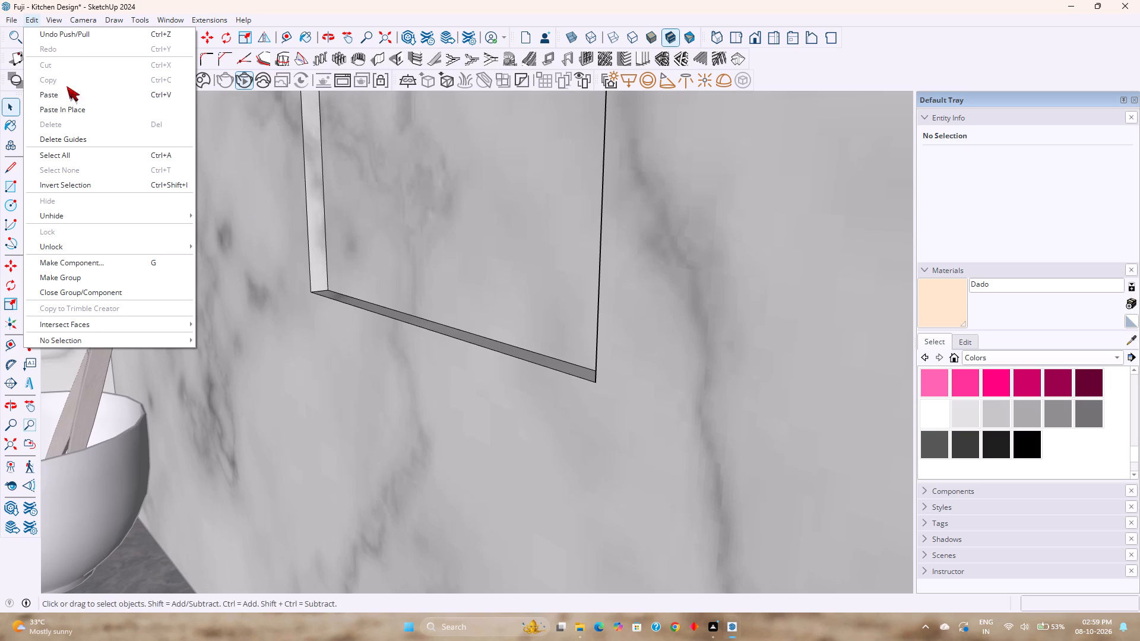
left_click(238, 237)
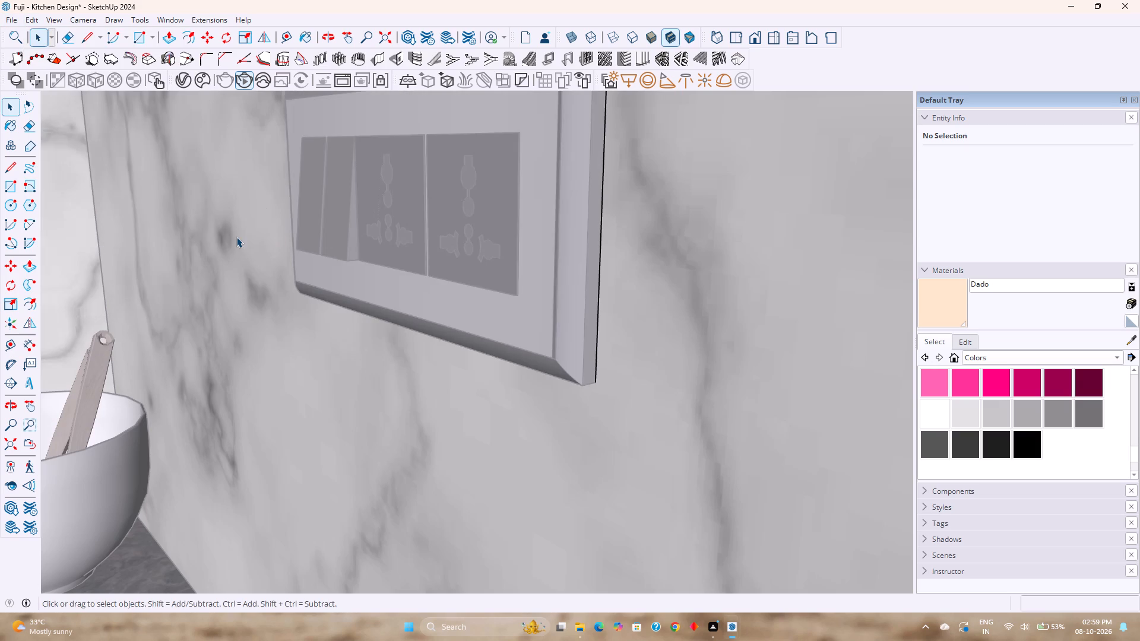
key("Escape")
Move the switch board about 5/16 in into the recess, snapping the upper corner of its frame's side edge to the recess corner.
middle_click_drag(574, 366, 546, 319)
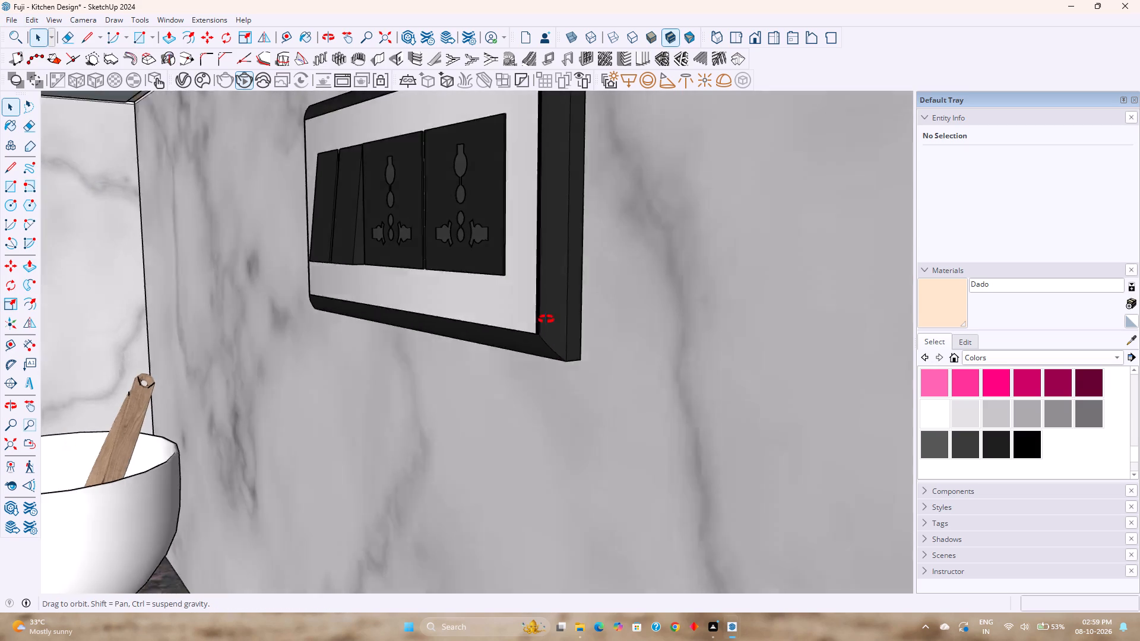
middle_click_drag(546, 319, 628, 456)
scroll(650, 144, "up", 2)
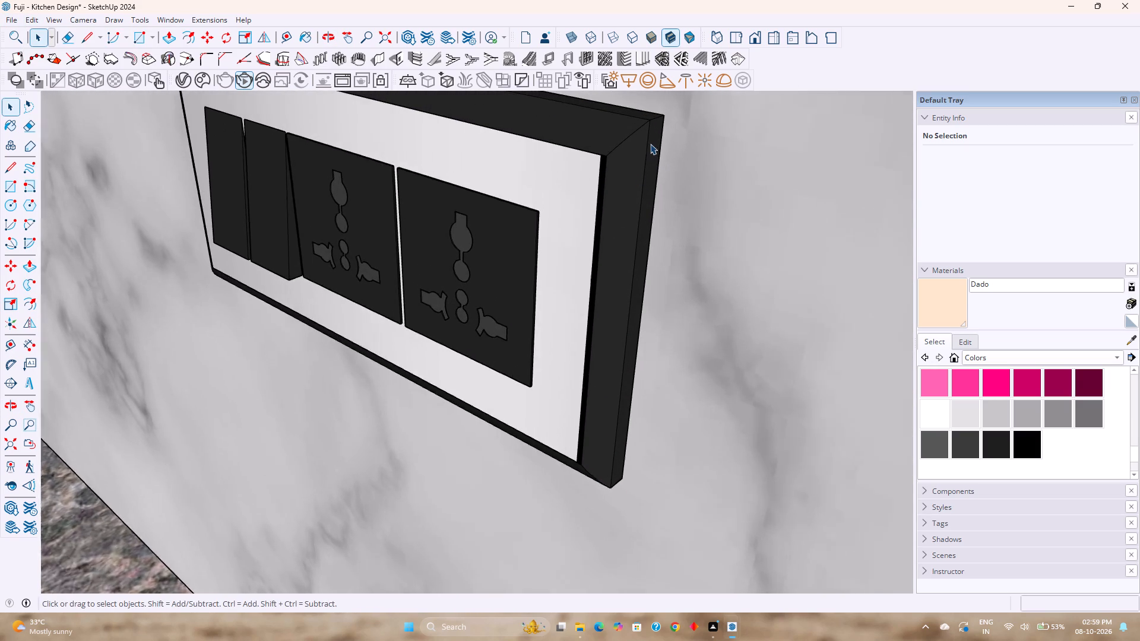
scroll(650, 144, "up", 2)
scroll(650, 142, "down", 1)
scroll(650, 142, "up", 3)
middle_click_drag(650, 142, 588, 161)
middle_click_drag(699, 170, 556, 309, "shift")
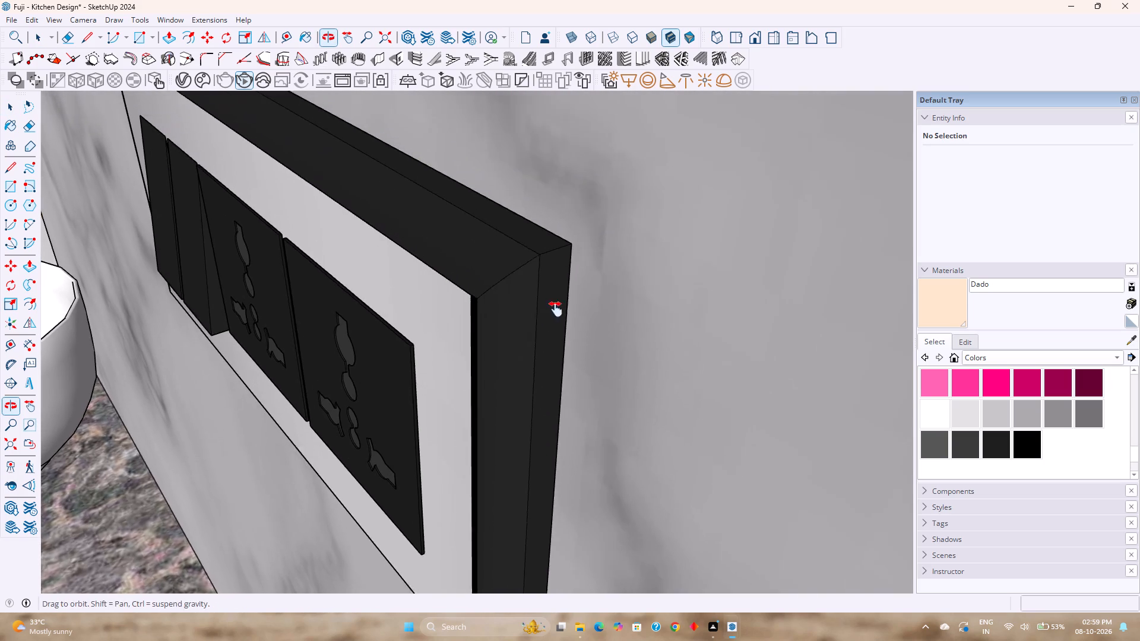
middle_click_drag(556, 309, 545, 318, "shift")
key("m")
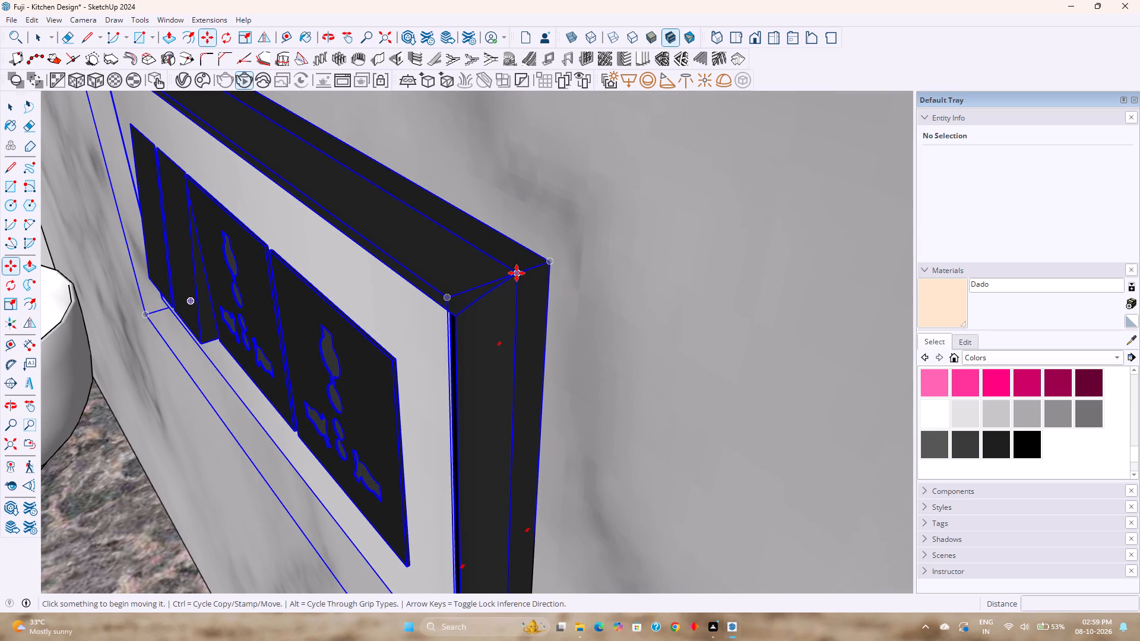
left_click(517, 273)
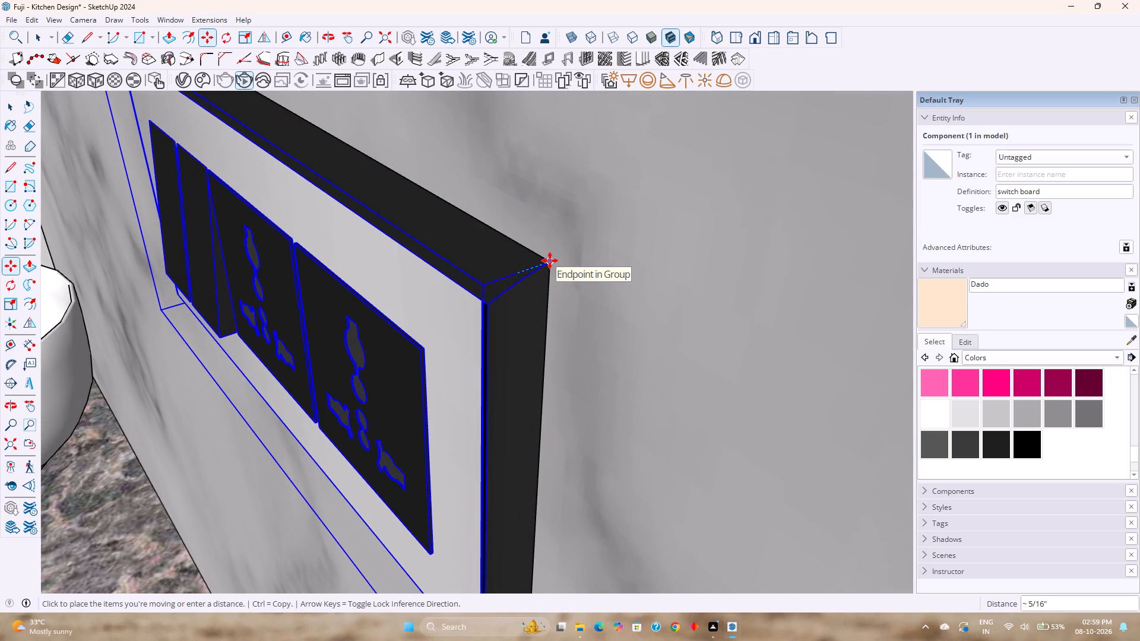
left_click(550, 261)
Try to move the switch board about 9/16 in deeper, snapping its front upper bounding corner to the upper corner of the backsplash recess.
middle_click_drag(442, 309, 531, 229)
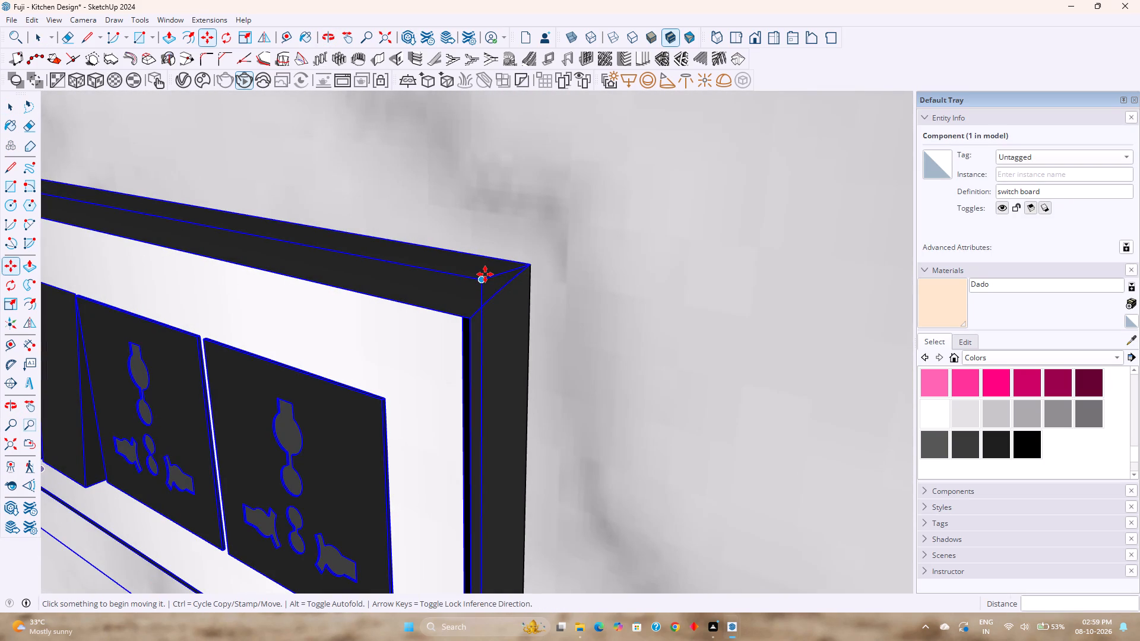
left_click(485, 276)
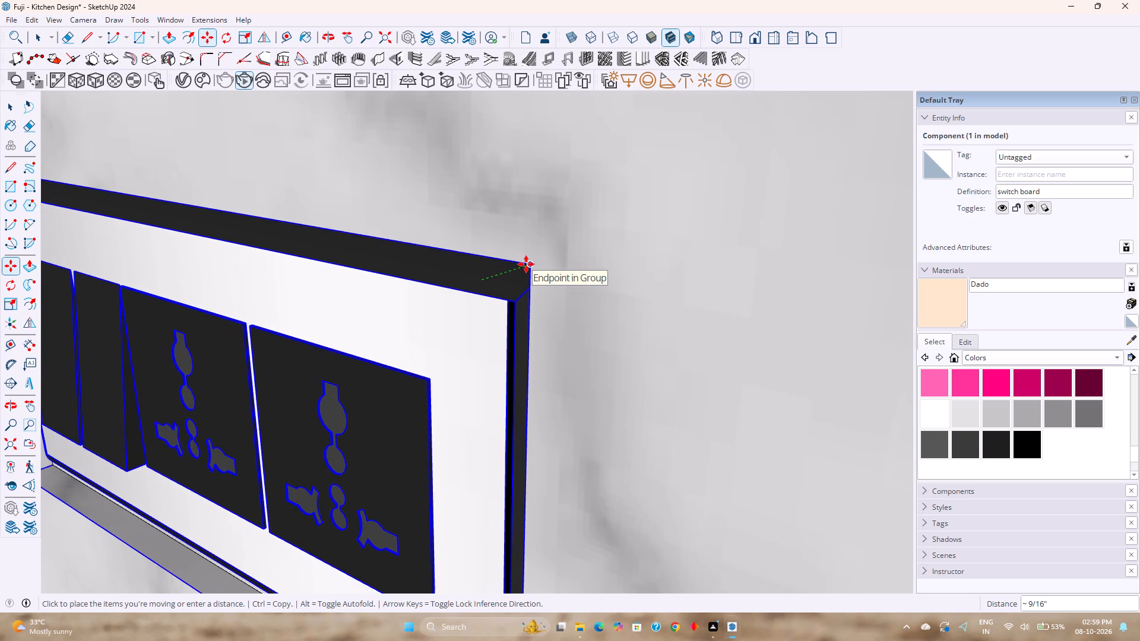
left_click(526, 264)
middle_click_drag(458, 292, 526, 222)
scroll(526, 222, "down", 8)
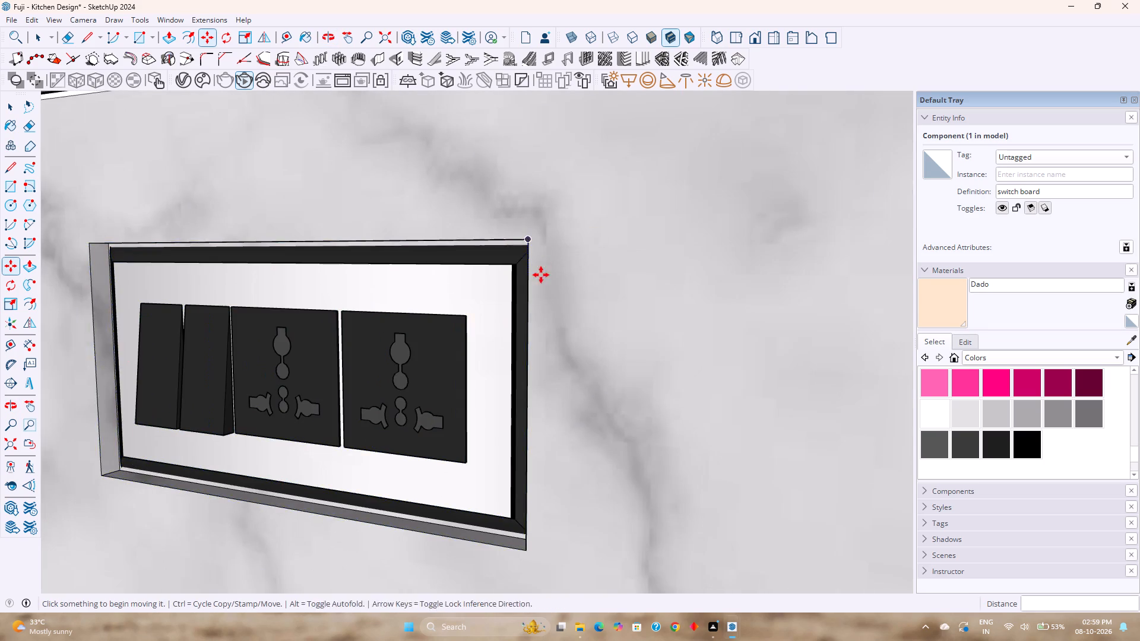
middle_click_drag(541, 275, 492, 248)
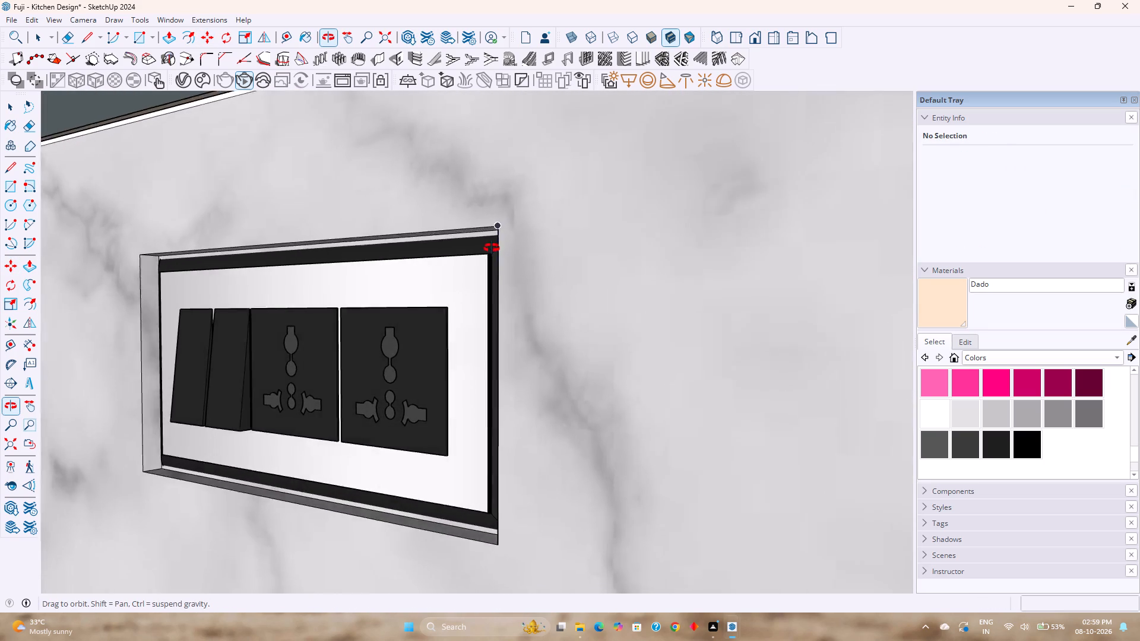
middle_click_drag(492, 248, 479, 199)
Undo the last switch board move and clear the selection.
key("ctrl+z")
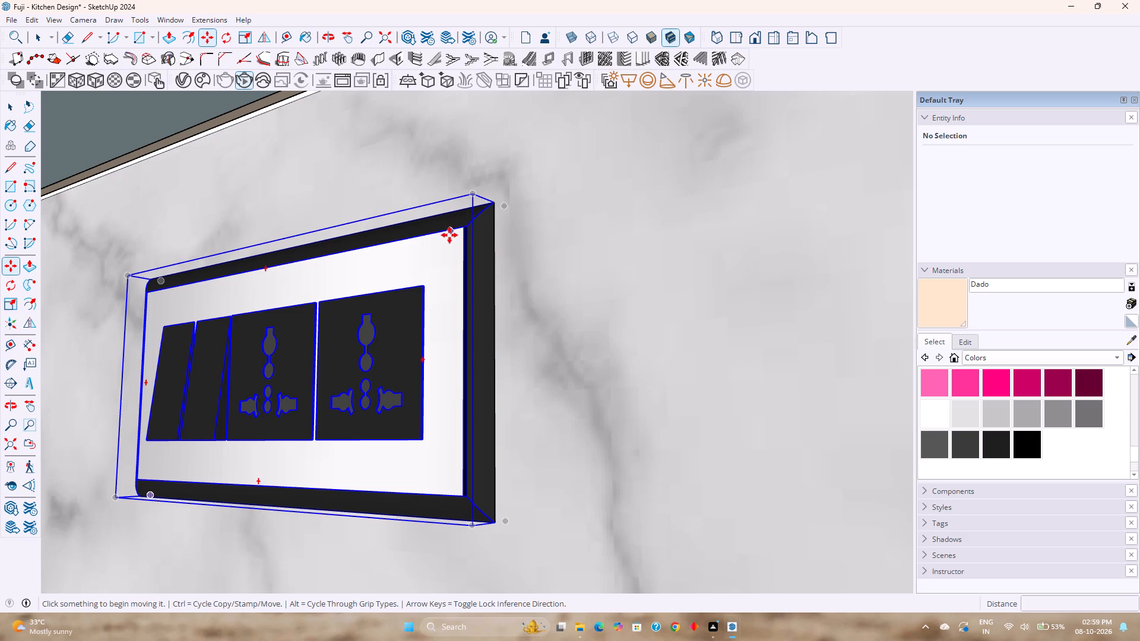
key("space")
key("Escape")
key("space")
Save the Fuji - Kitchen Design model with the whole kitchen interior in view.
scroll(446, 243, "down", 11)
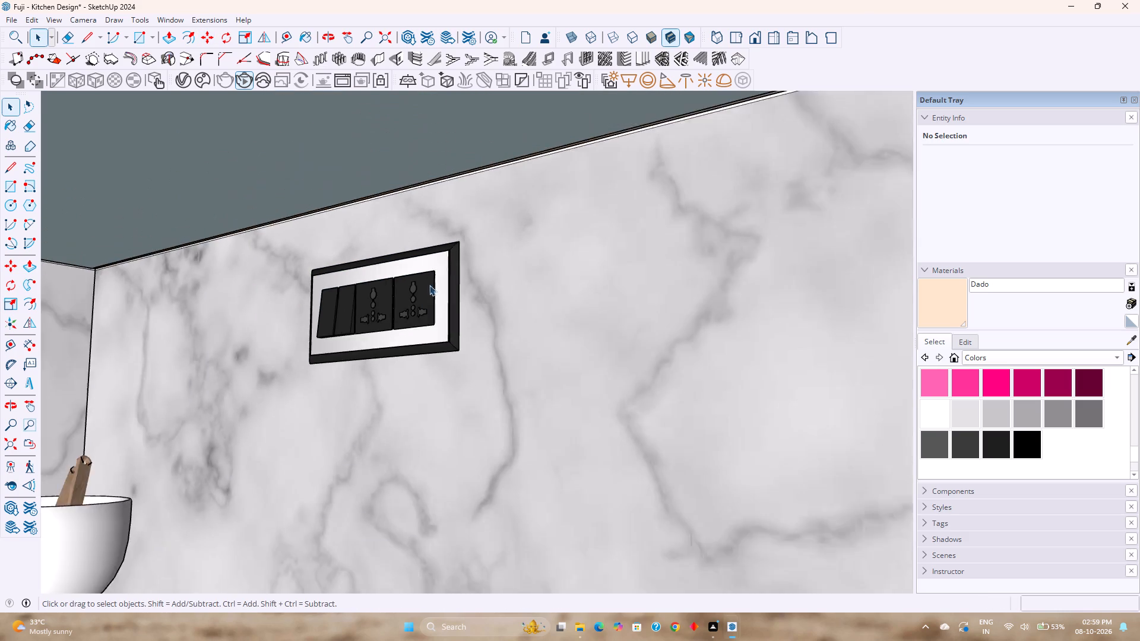
scroll(429, 285, "down", 5)
left_click(2, 442)
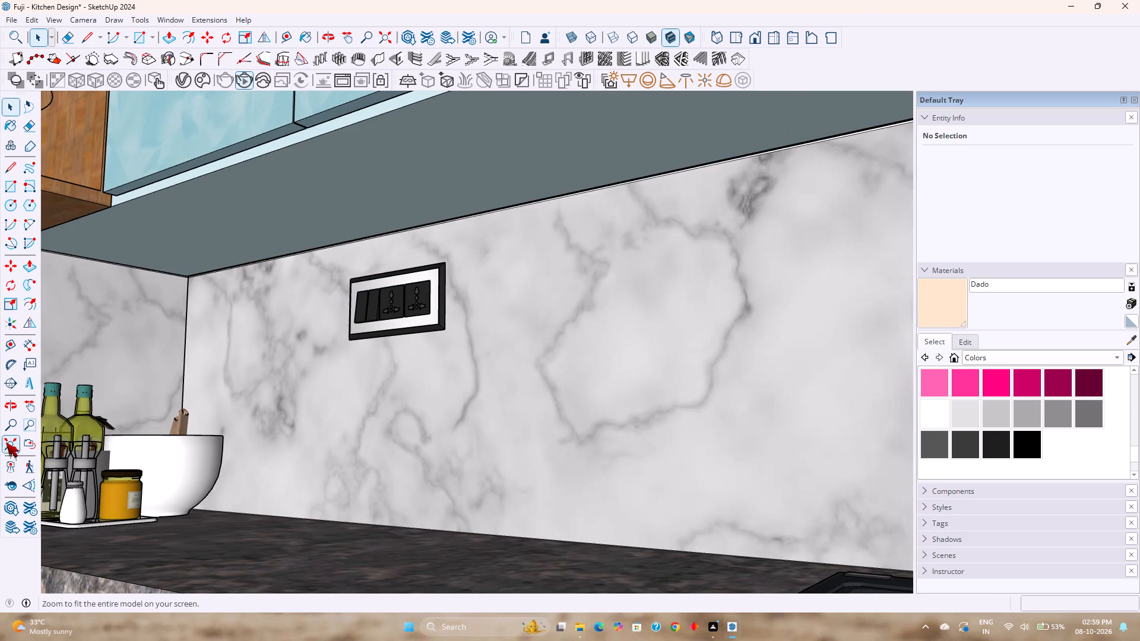
middle_click_drag(787, 460, 552, 486)
key("Escape")
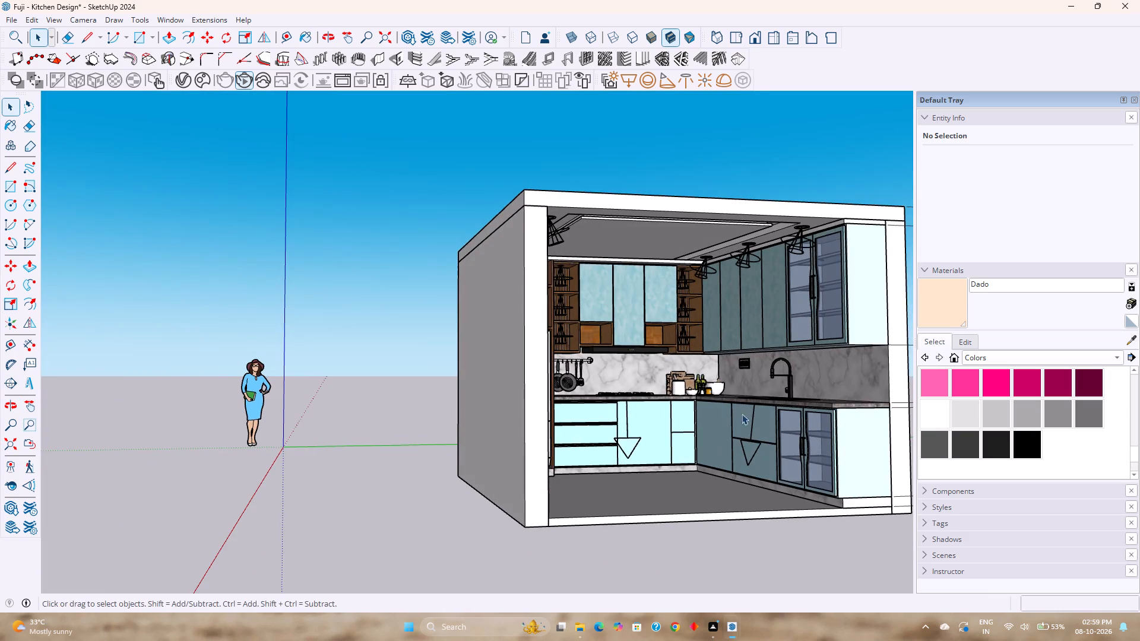
scroll(748, 408, "up", 1)
middle_click_drag(748, 408, 670, 404)
key("ctrl+s")
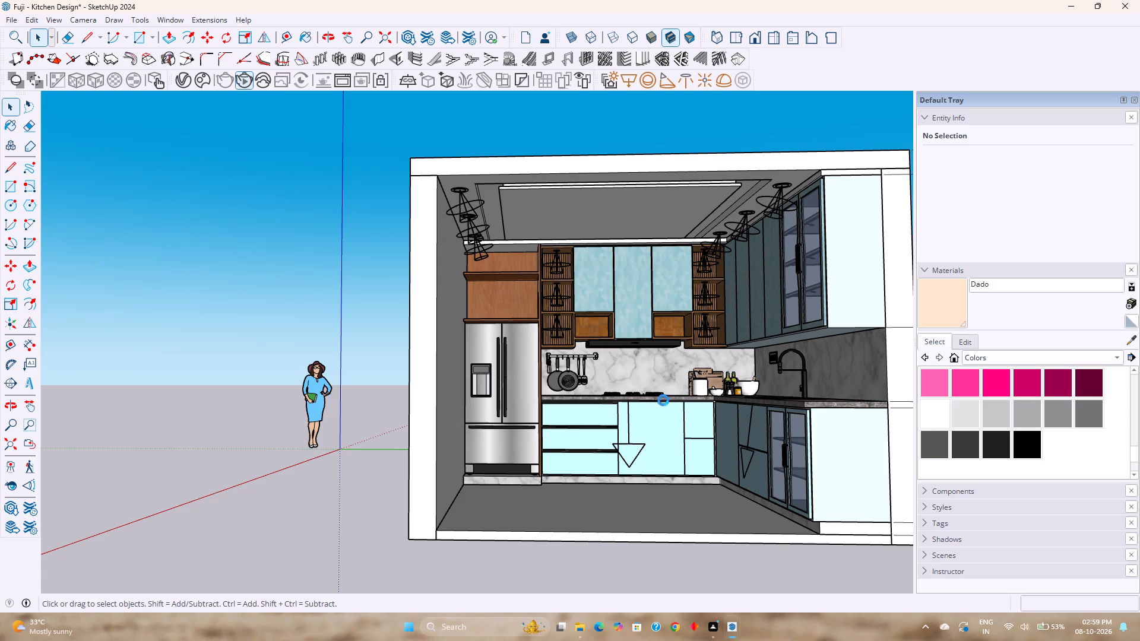
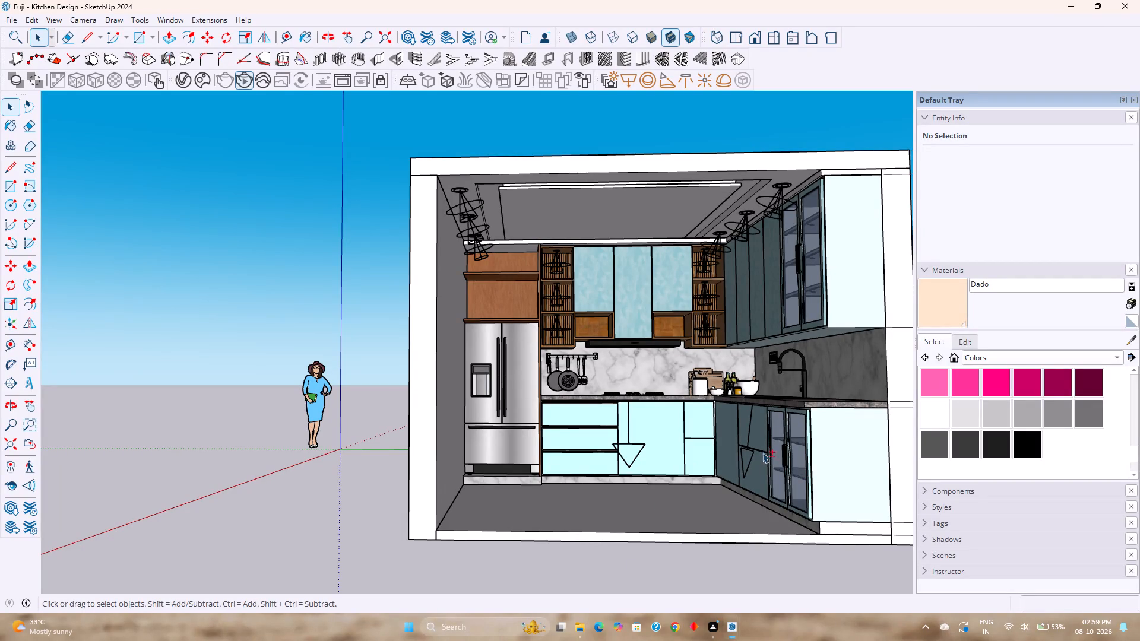
Examine the kitchen interior, checking the switch board, sink and faucet against the marble backsplash up close and from the room's open front.
middle_click_drag(765, 442, 670, 465, "shift")
scroll(679, 434, "up", 4)
middle_click_drag(679, 434, 656, 375, "shift")
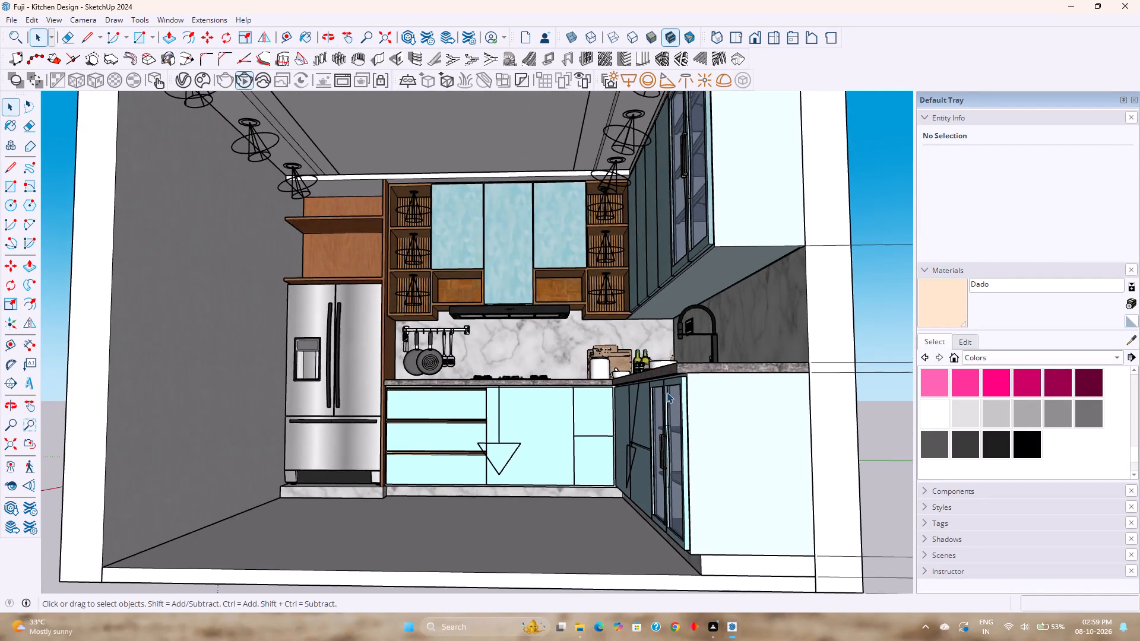
scroll(667, 392, "up", 3)
scroll(661, 408, "down", 2)
middle_click_drag(668, 416, 743, 488)
scroll(741, 468, "down", 1)
scroll(698, 353, "up", 1, "shift")
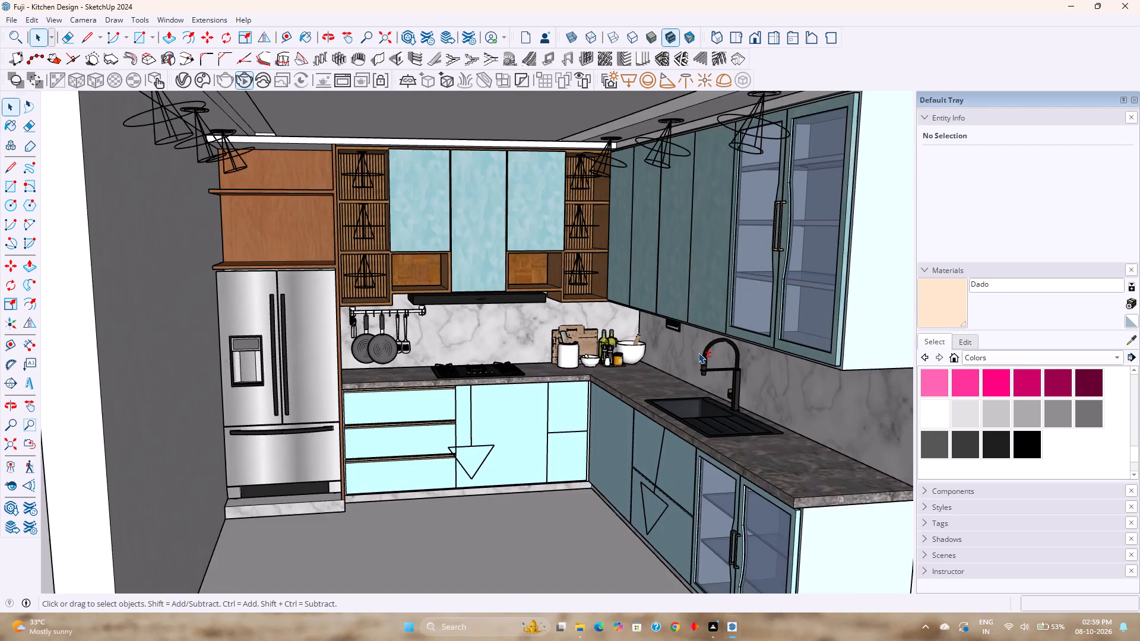
scroll(698, 353, "up", 2, "shift")
middle_click_drag(721, 386, 690, 307, "shift")
scroll(689, 307, "up", 4)
middle_click_drag(685, 311, 697, 356, "shift")
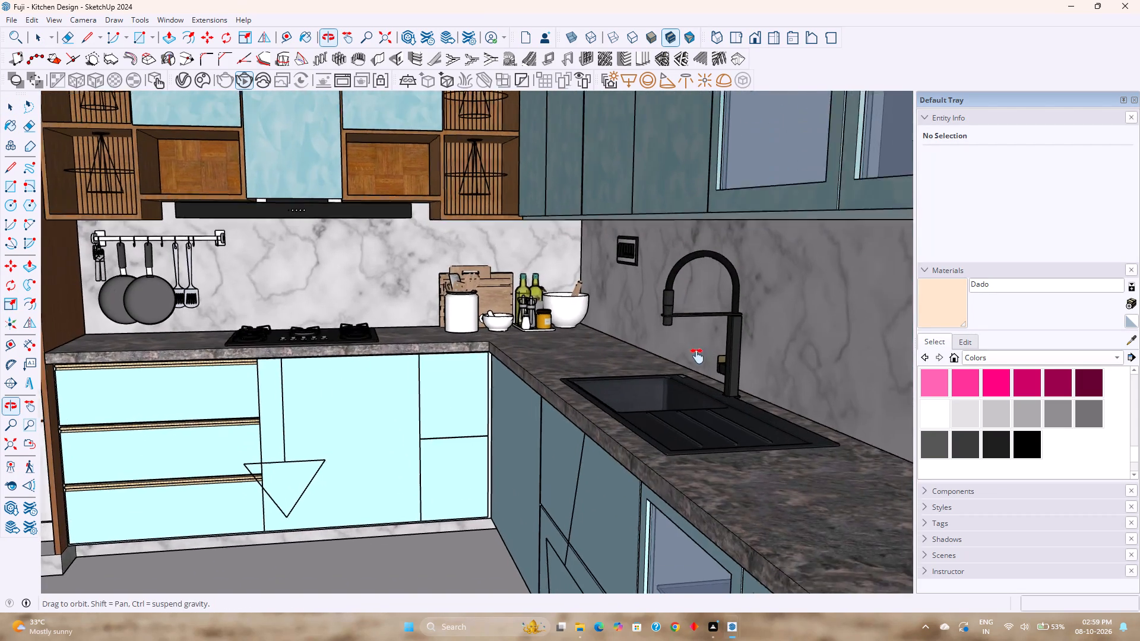
middle_click_drag(697, 356, 698, 359, "shift")
scroll(701, 358, "up", 6)
scroll(701, 358, "down", 8)
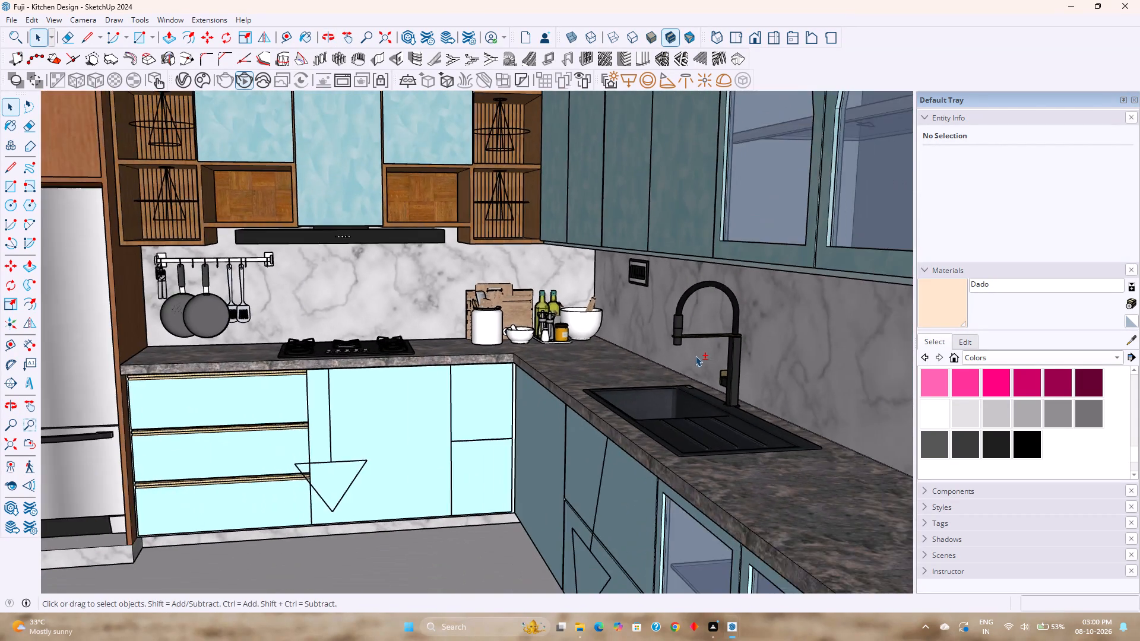
scroll(695, 356, "down", 1)
middle_click_drag(704, 371, 726, 419, "shift")
middle_click_drag(733, 420, 597, 346)
scroll(597, 346, "down", 2)
middle_click_drag(597, 345, 769, 387, "shift")
scroll(769, 385, "down", 3)
middle_click_drag(767, 376, 666, 312, "shift")
middle_click_drag(653, 306, 727, 327)
middle_click_drag(723, 326, 688, 352, "shift")
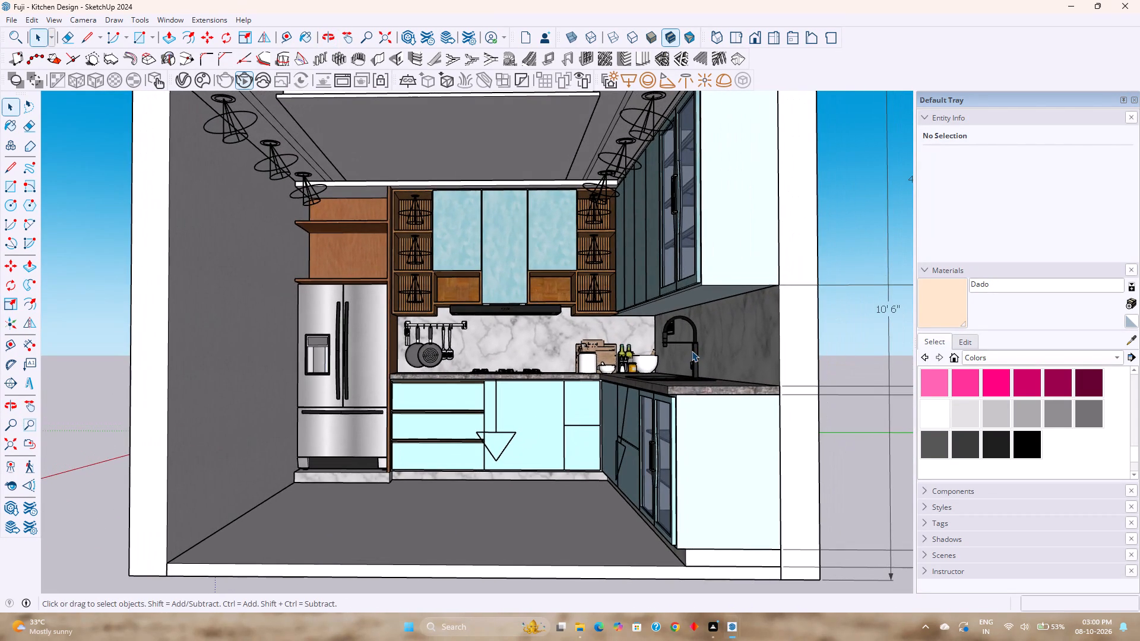
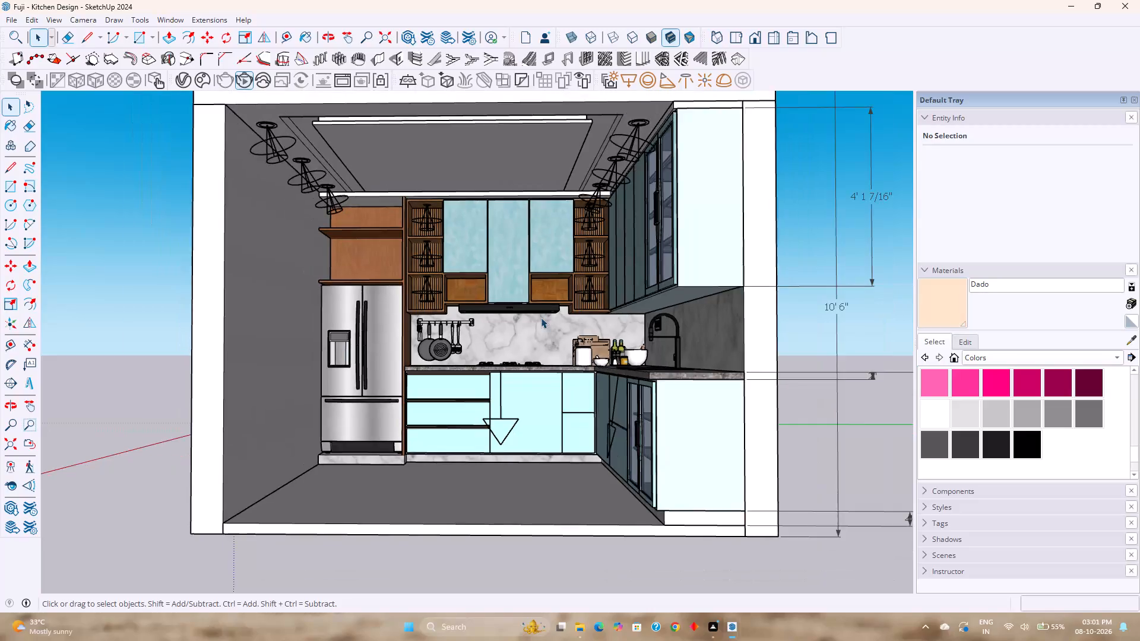
Examine the chimney hood up close, looking at its front, its underside and its fit below the wall cabinets.
scroll(539, 322, "up", 4)
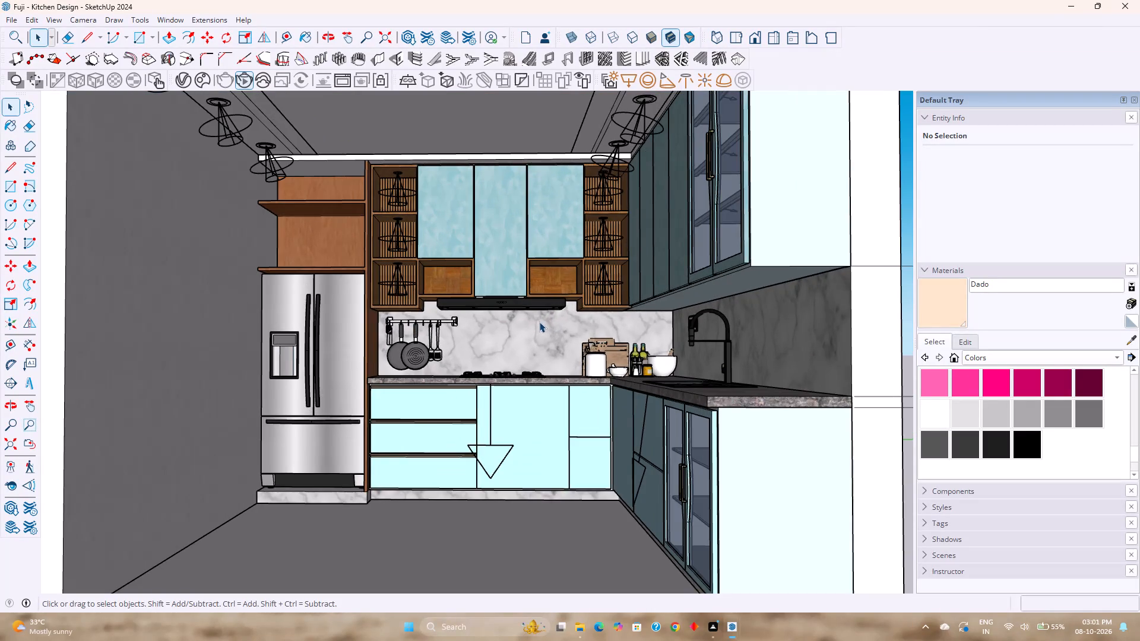
middle_click_drag(539, 322, 510, 305)
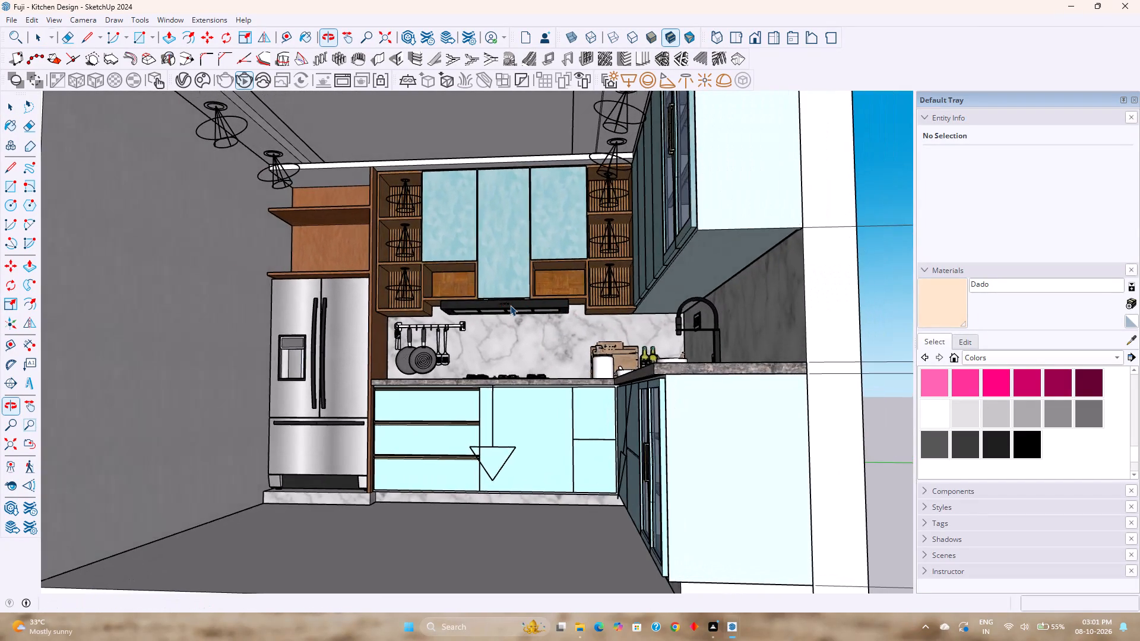
scroll(510, 305, "up", 8)
scroll(459, 318, "up", 4)
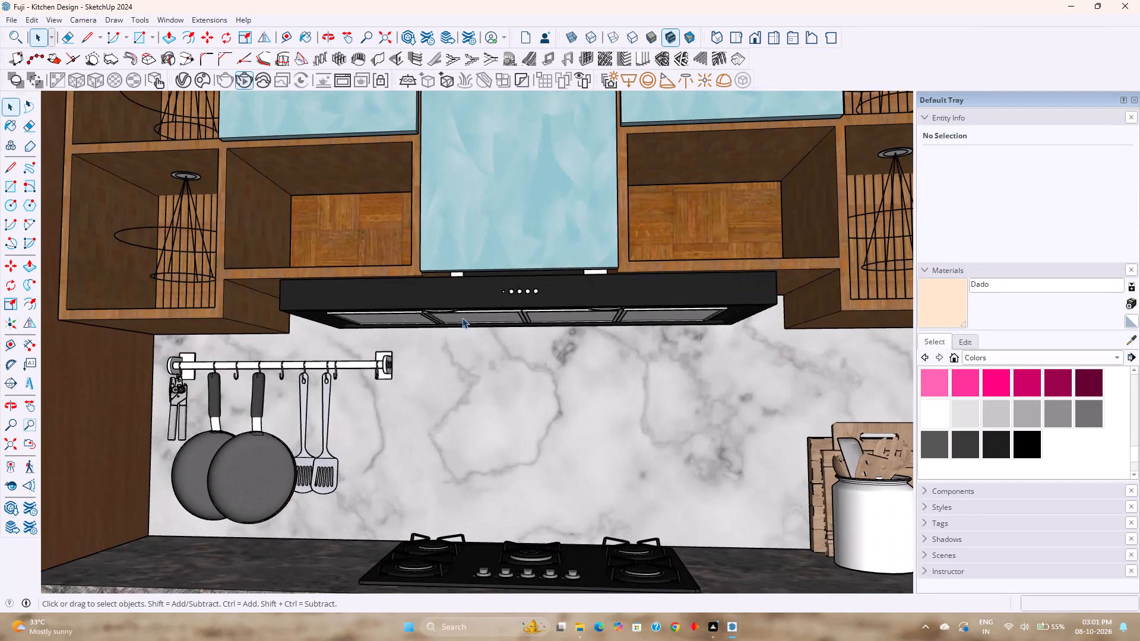
scroll(462, 317, "down", 3)
scroll(539, 274, "up", 10)
middle_click_drag(578, 313, 531, 260)
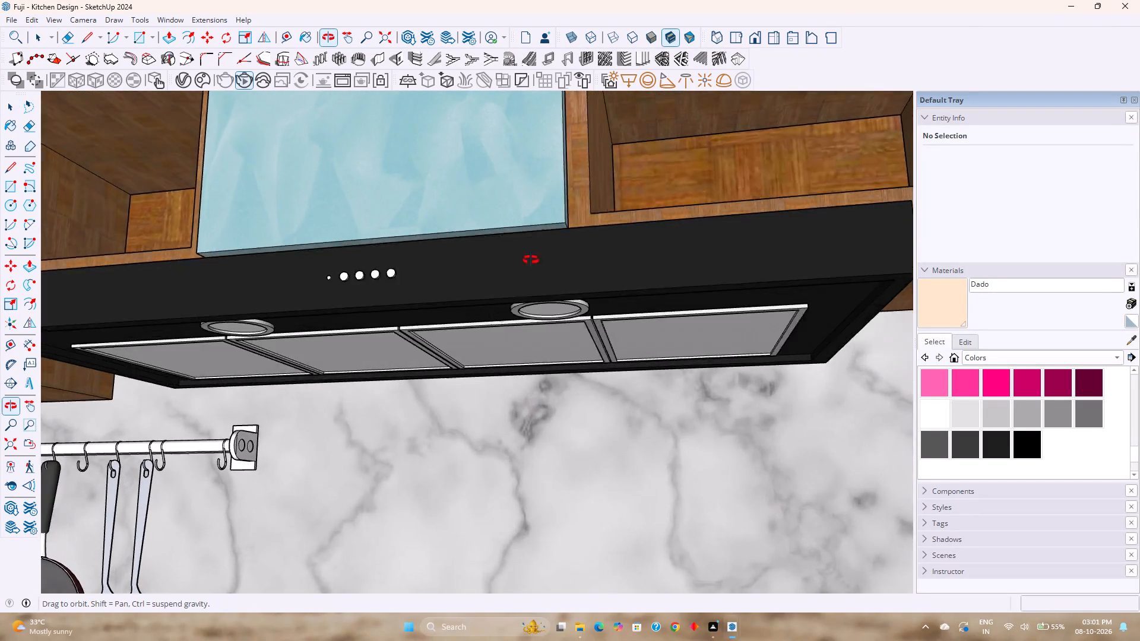
middle_click_drag(531, 260, 523, 256)
scroll(525, 261, "down", 4)
middle_click_drag(525, 261, 569, 382)
scroll(569, 381, "down", 2)
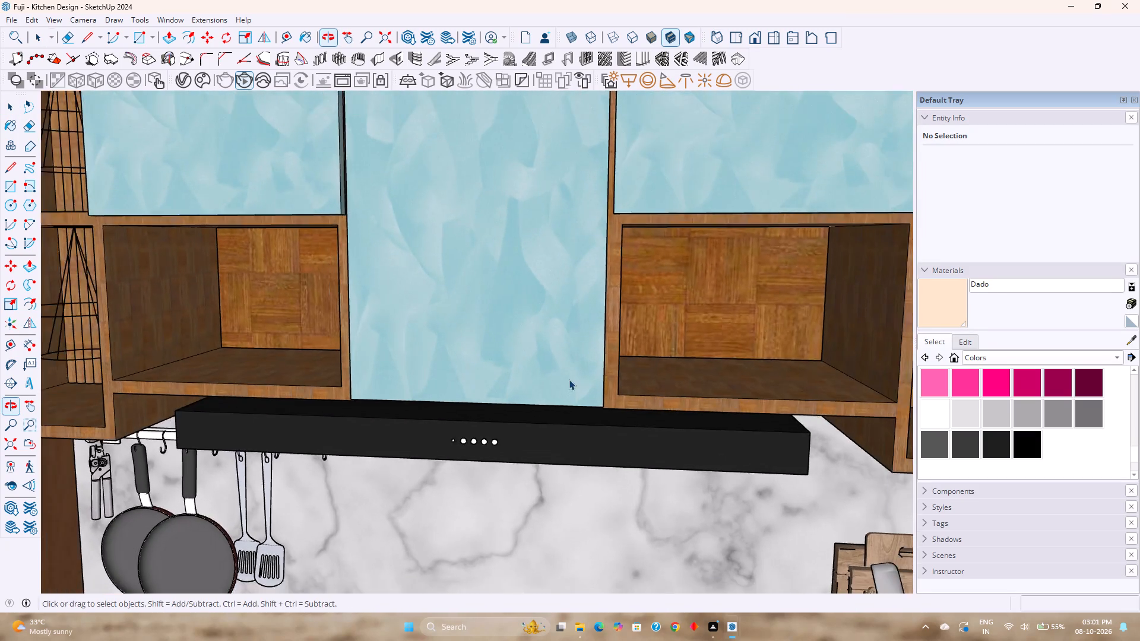
scroll(569, 379, "down", 5)
scroll(506, 481, "down", 3)
scroll(537, 427, "down", 2)
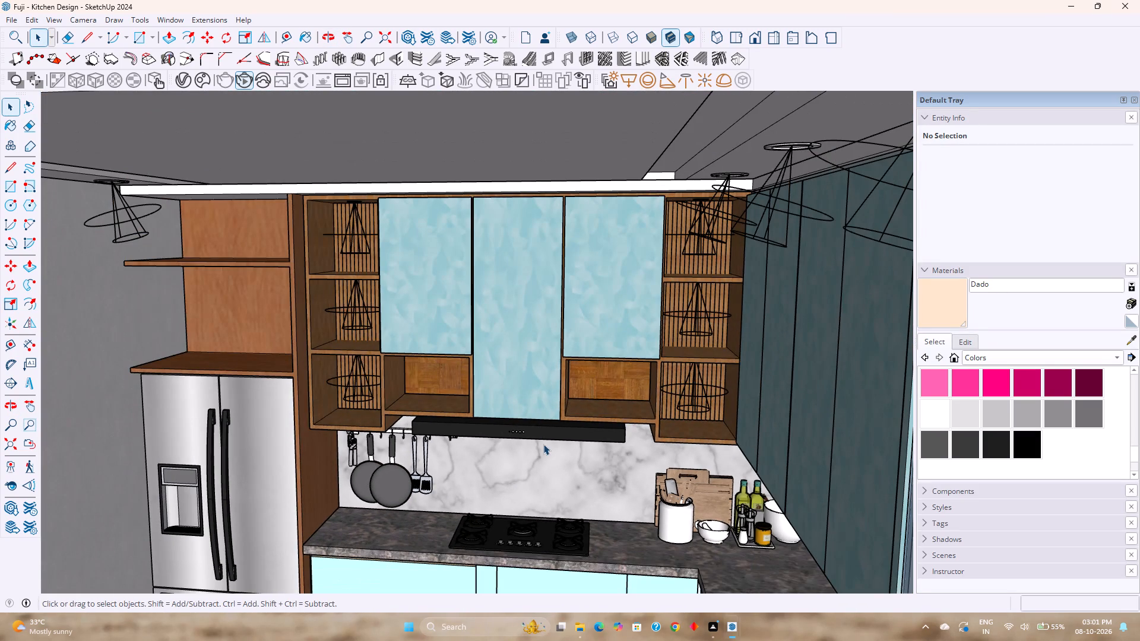
Examine the whole kitchen interior from the open front and from the sink side.
middle_click_drag(559, 461, 531, 340, "shift")
scroll(541, 348, "down", 4)
middle_click_drag(544, 354, 609, 337)
middle_click_drag(629, 337, 579, 321, "shift")
middle_click_drag(569, 319, 709, 322)
middle_click_drag(709, 322, 550, 299, "shift")
scroll(550, 299, "down", 3, "shift")
middle_click_drag(592, 311, 594, 320)
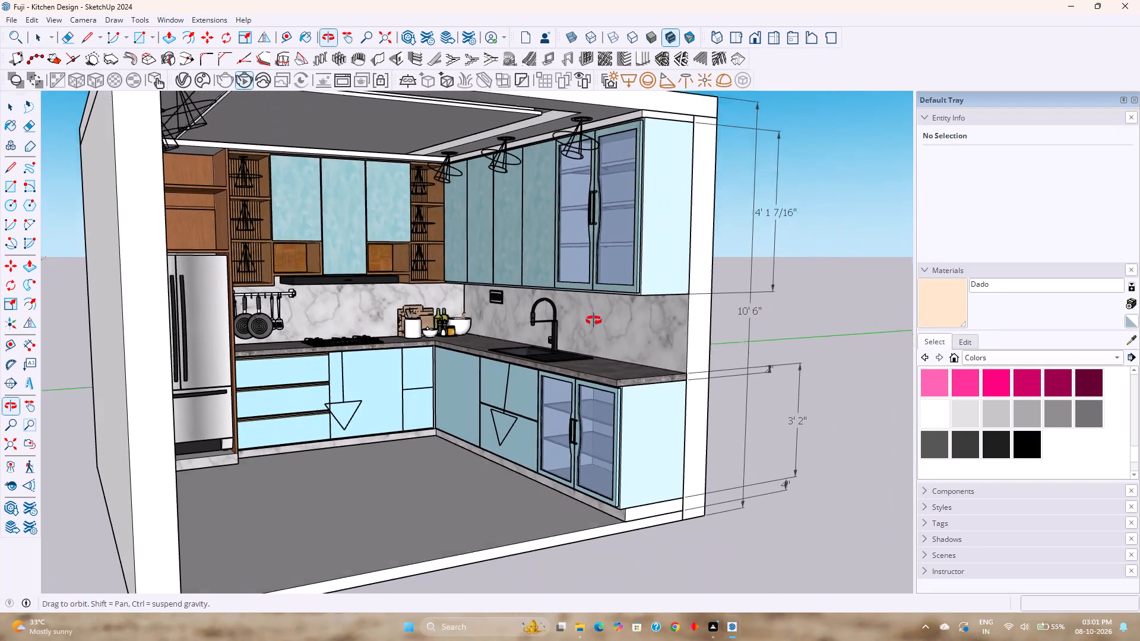
middle_click_drag(594, 320, 592, 339)
scroll(597, 347, "down", 3)
left_click(747, 529)
middle_click_drag(671, 409, 762, 402, "shift")
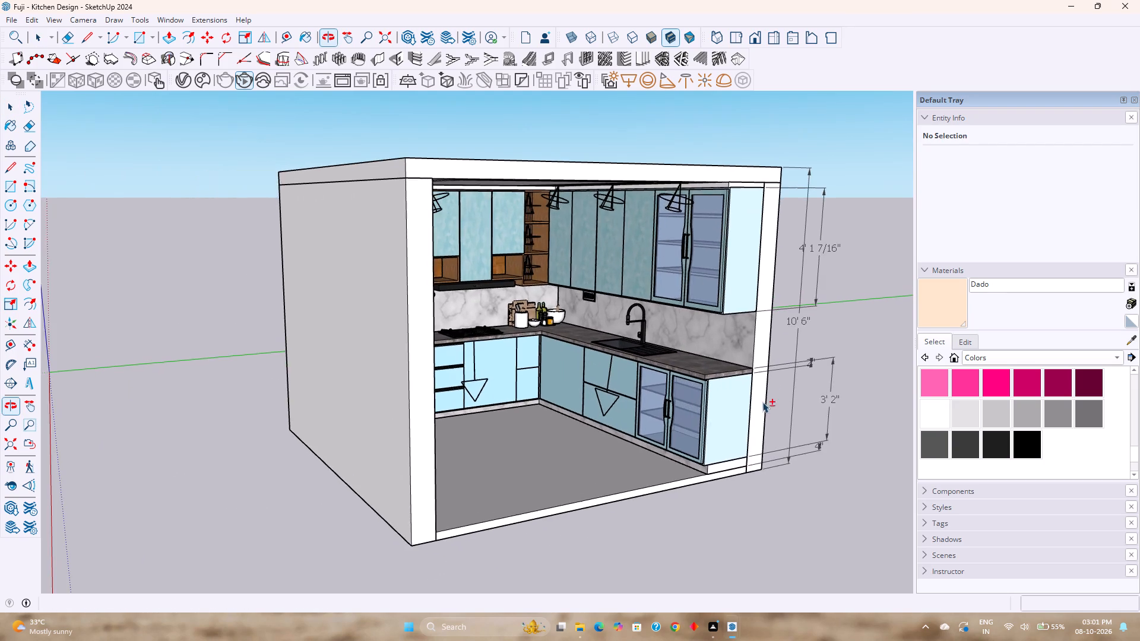
middle_click_drag(764, 402, 592, 366)
middle_click_drag(596, 363, 600, 356, "shift")
middle_click_drag(604, 357, 611, 360)
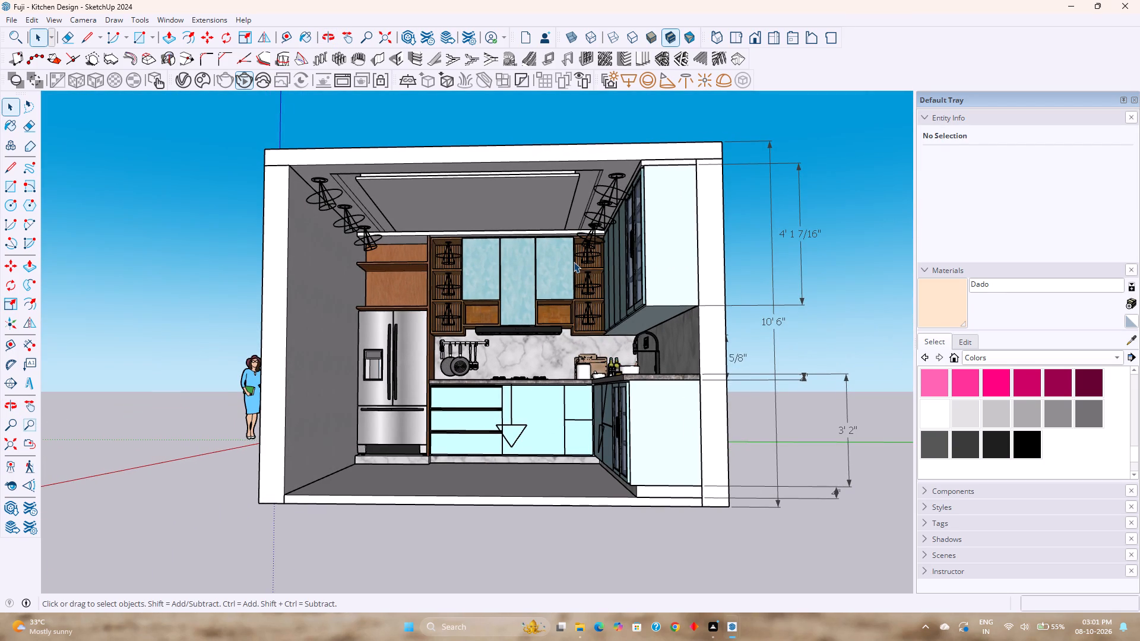
Inspect the false ceiling from below, opening the room and ceiling groups for a closer look and closing them again.
middle_click_drag(590, 207, 592, 324, "shift")
middle_click_drag(585, 335, 574, 262)
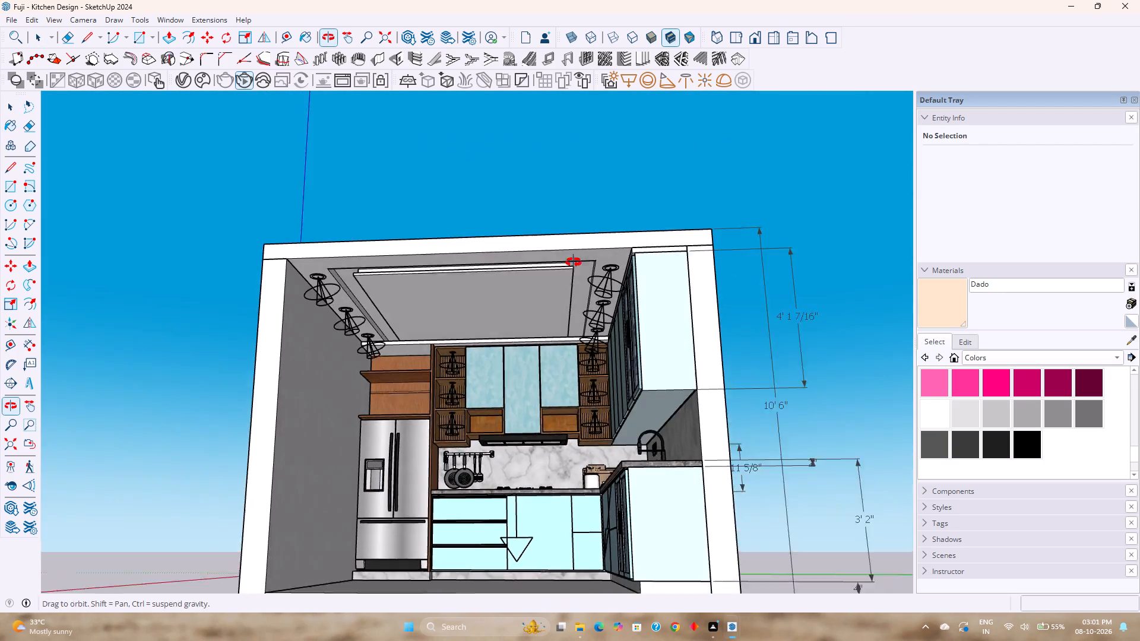
middle_click_drag(574, 262, 574, 243)
scroll(556, 272, "up", 5)
middle_click_drag(553, 284, 569, 330)
middle_click_drag(565, 331, 569, 346, "shift")
middle_click_drag(524, 367, 480, 239)
double_click(477, 242)
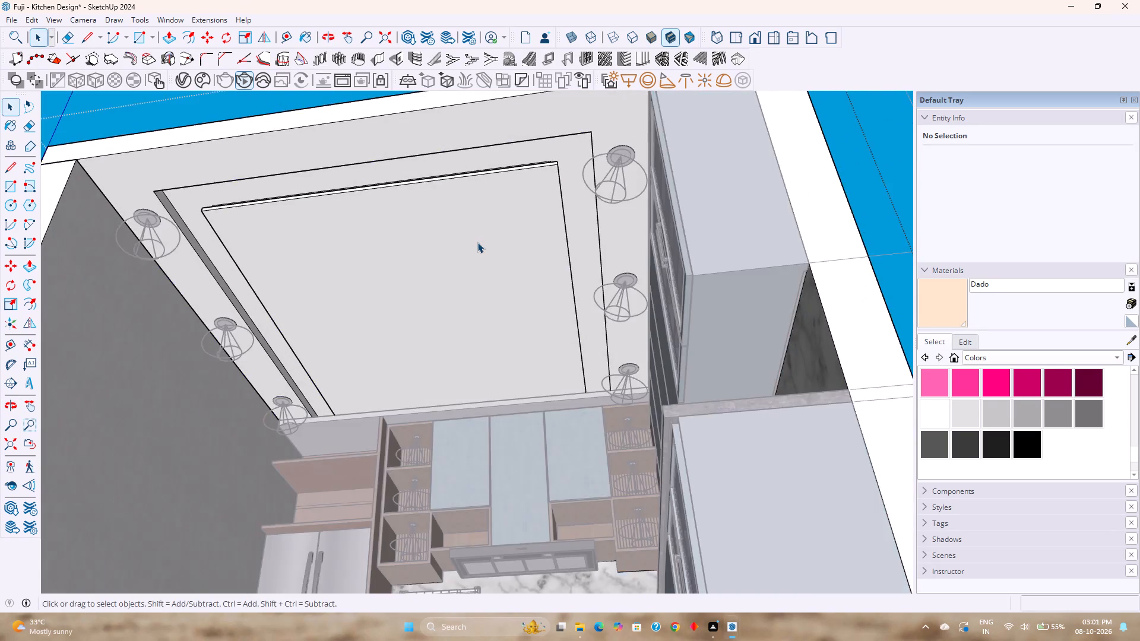
scroll(477, 242, "up", 4)
middle_click_drag(474, 241, 509, 334, "shift")
double_click(492, 334)
scroll(480, 315, "up", 2)
middle_click_drag(480, 315, 733, 354, "shift")
middle_click_drag(669, 334, 632, 277)
scroll(635, 300, "down", 5)
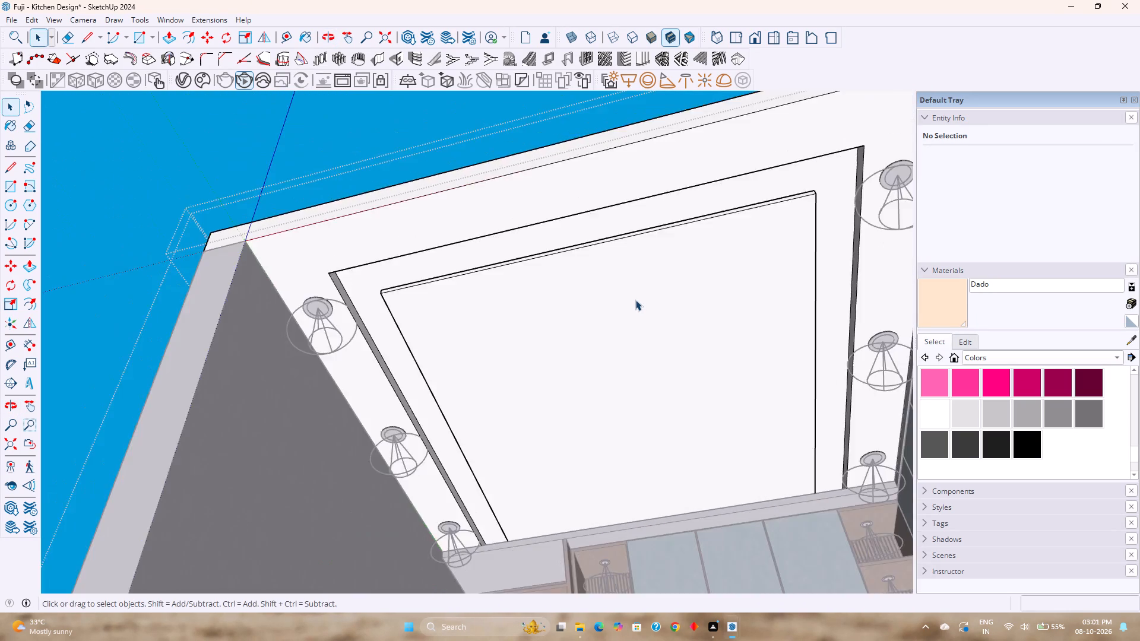
scroll(635, 300, "down", 12)
left_click(398, 313)
left_click(392, 314)
Hide everything in the model except the room shell group by inverting the selection.
middle_click_drag(433, 319, 465, 463)
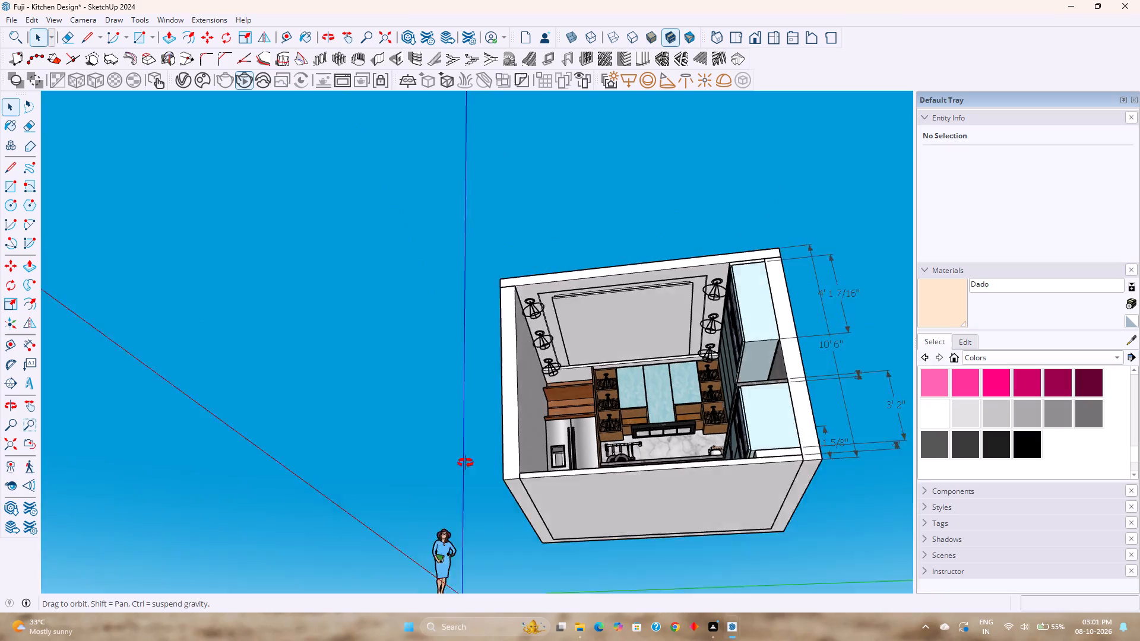
middle_click_drag(465, 463, 467, 479)
left_click(612, 284)
scroll(612, 284, "up", 2)
middle_click_drag(612, 310, 610, 404)
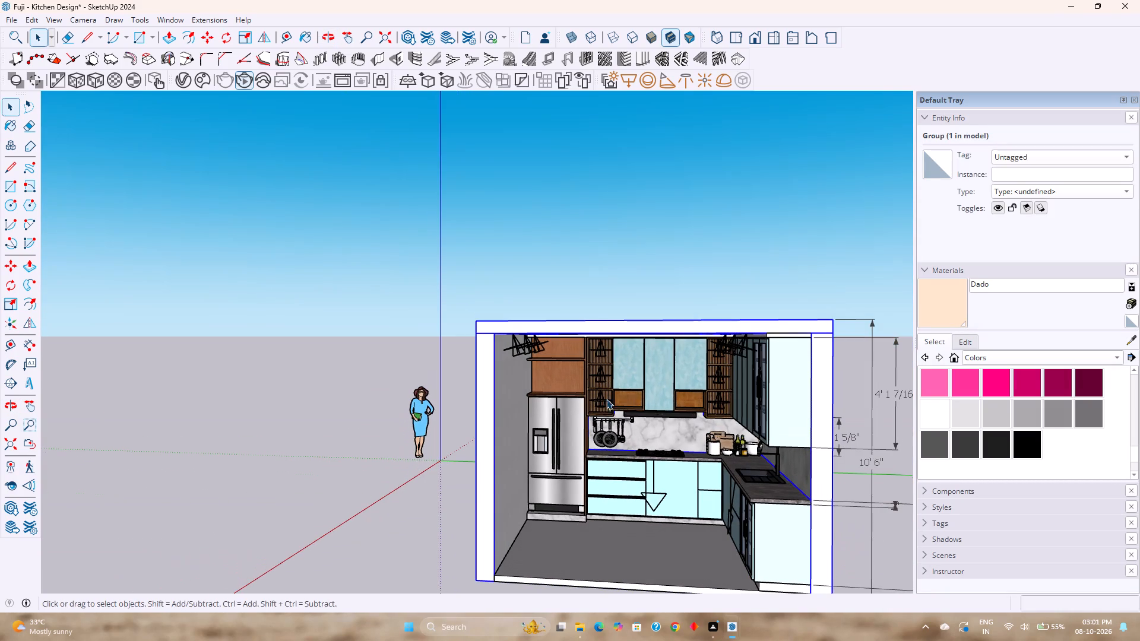
right_click(593, 324)
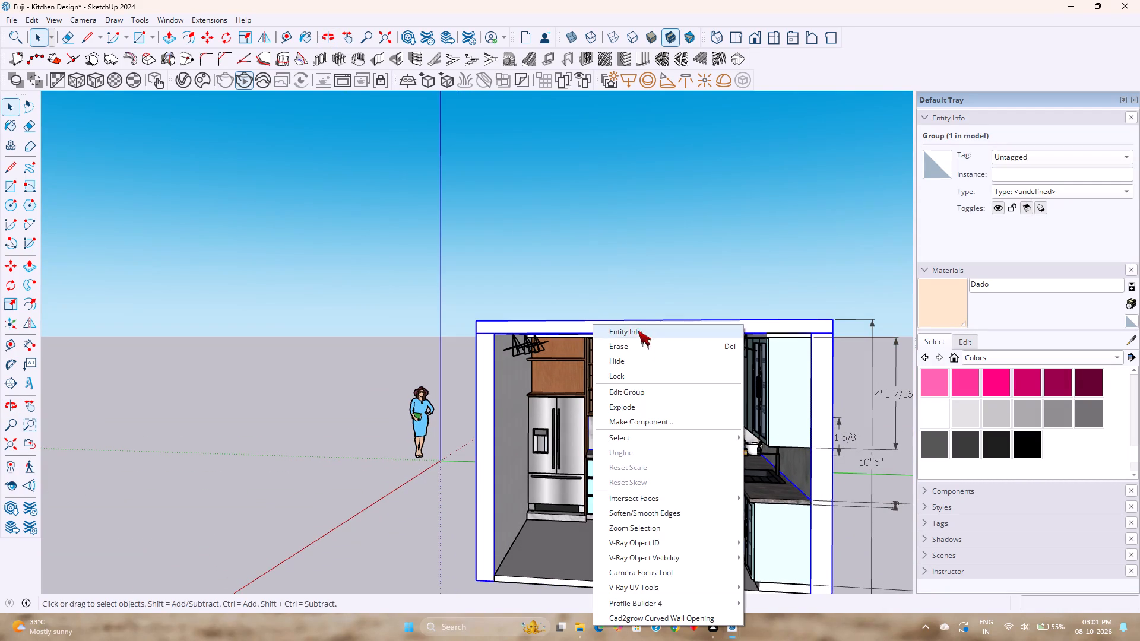
left_click(786, 450)
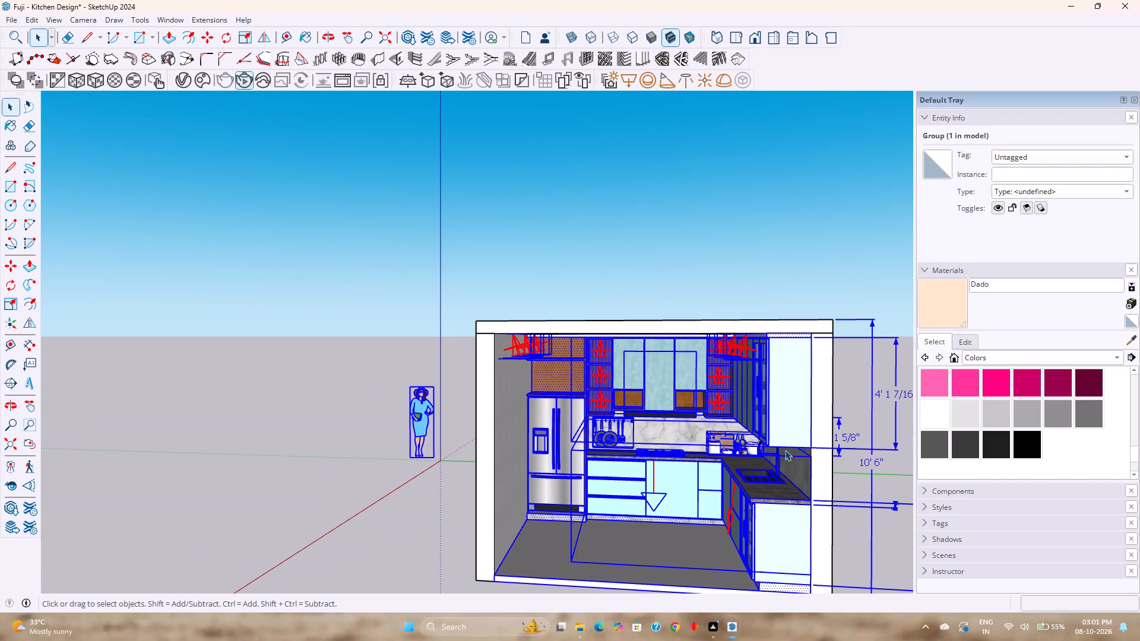
right_click(796, 391)
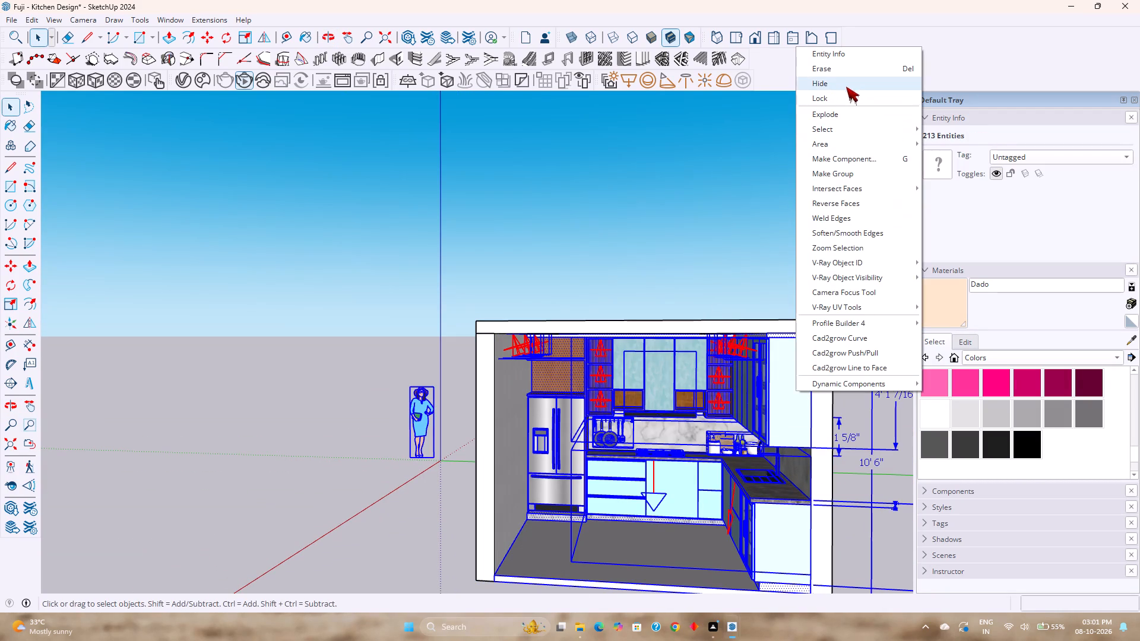
left_click(840, 84)
Isolate the false ceiling inside the room shell group by inverting its selection and hiding the walls, floor and backsplash.
middle_click_drag(667, 364, 660, 310)
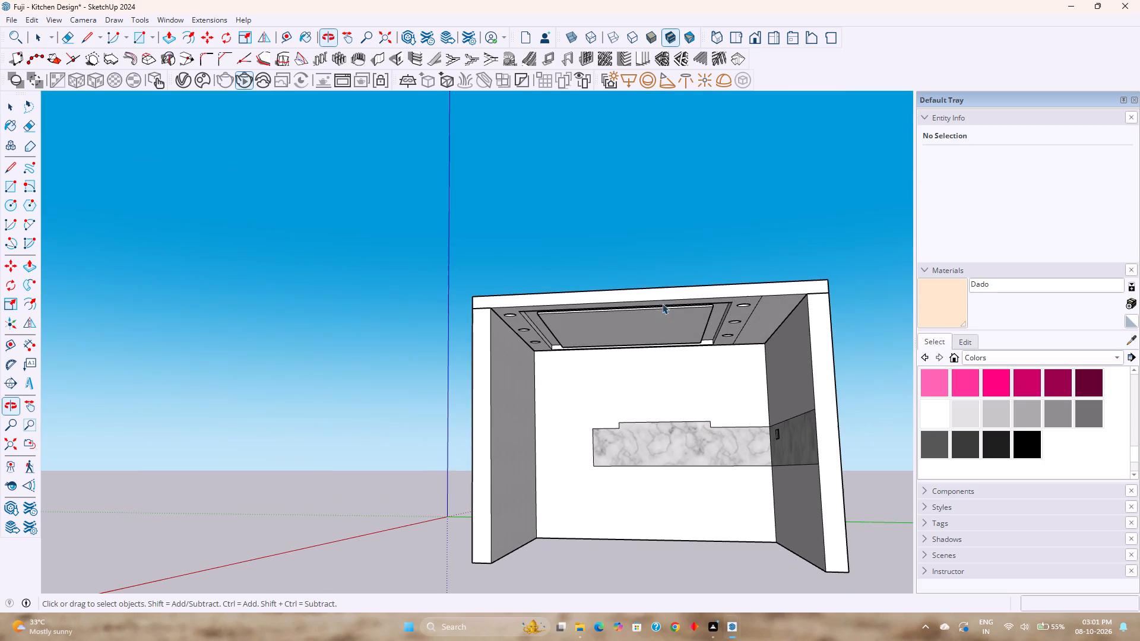
left_click(668, 296)
double_click(668, 296)
left_click(668, 296)
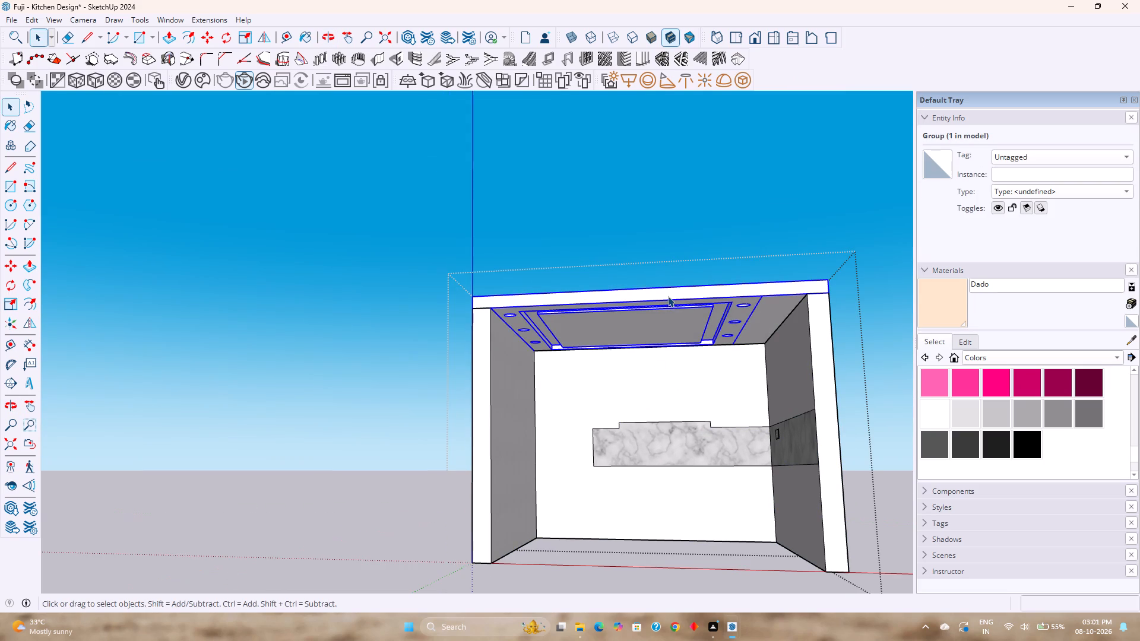
left_click(309, 365)
left_click(592, 298)
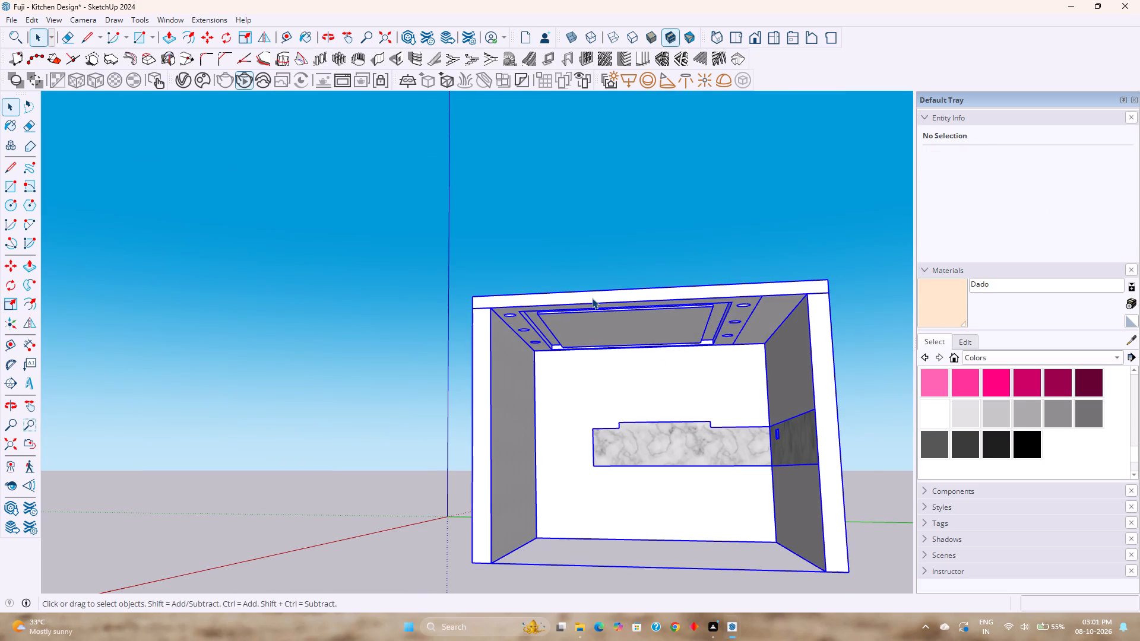
right_click(592, 298)
left_click(372, 350)
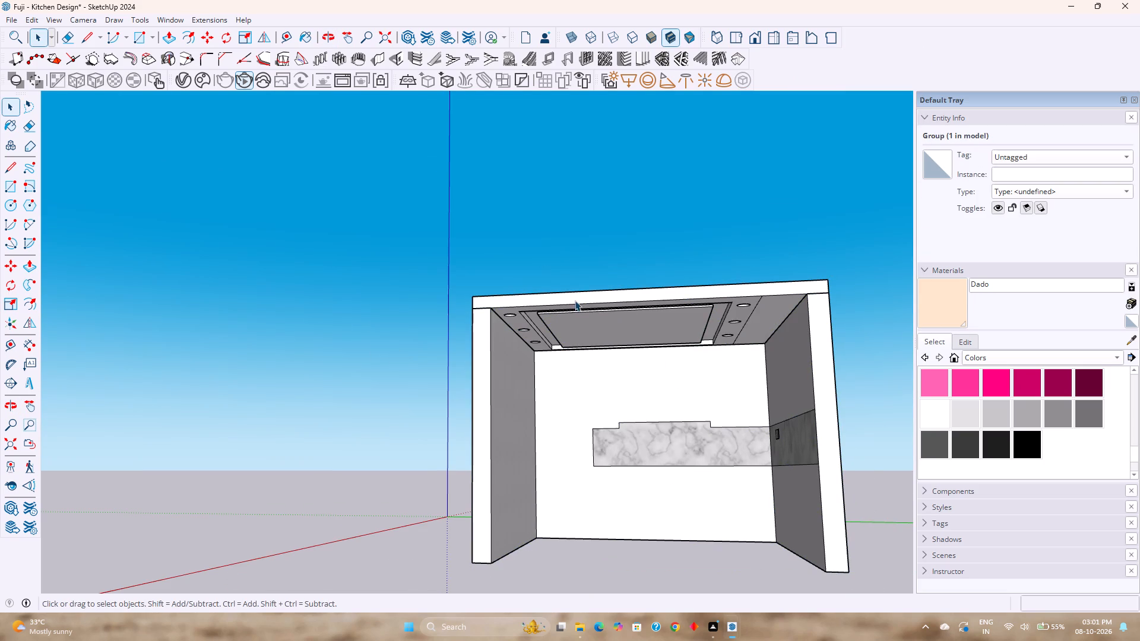
double_click(576, 299)
left_click(576, 299)
right_click(576, 299)
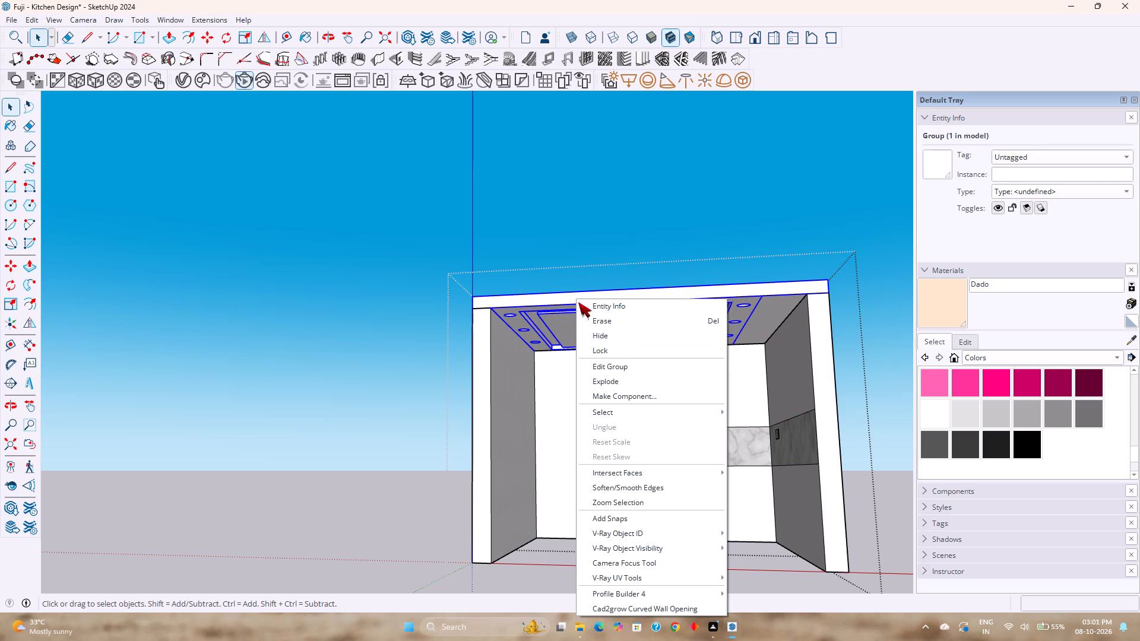
left_click(758, 423)
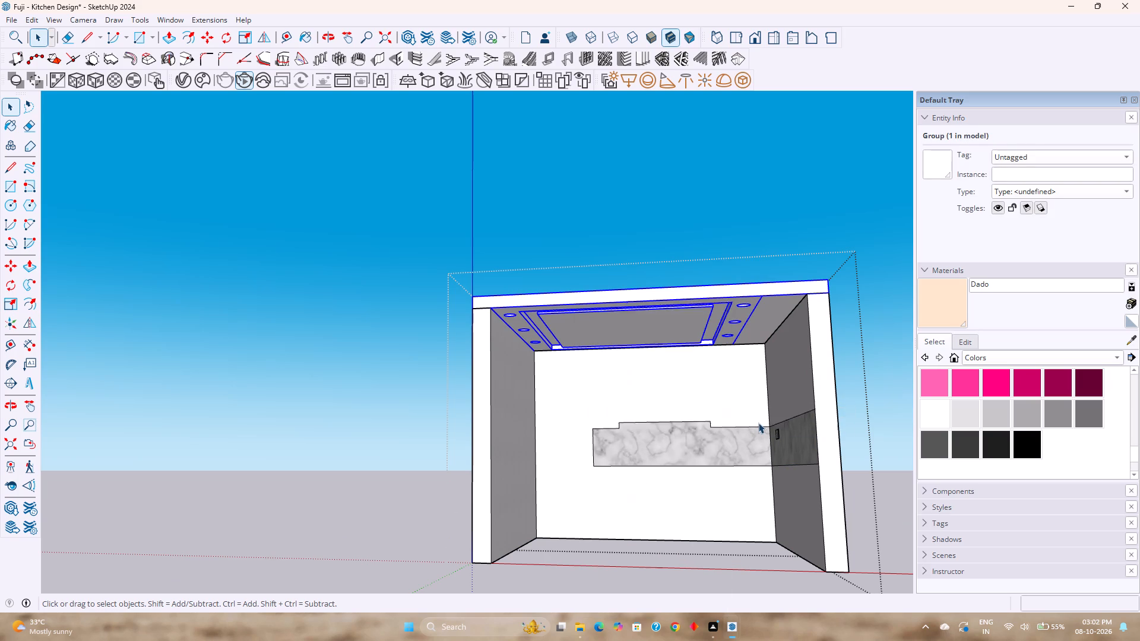
right_click(787, 385)
left_click(812, 78)
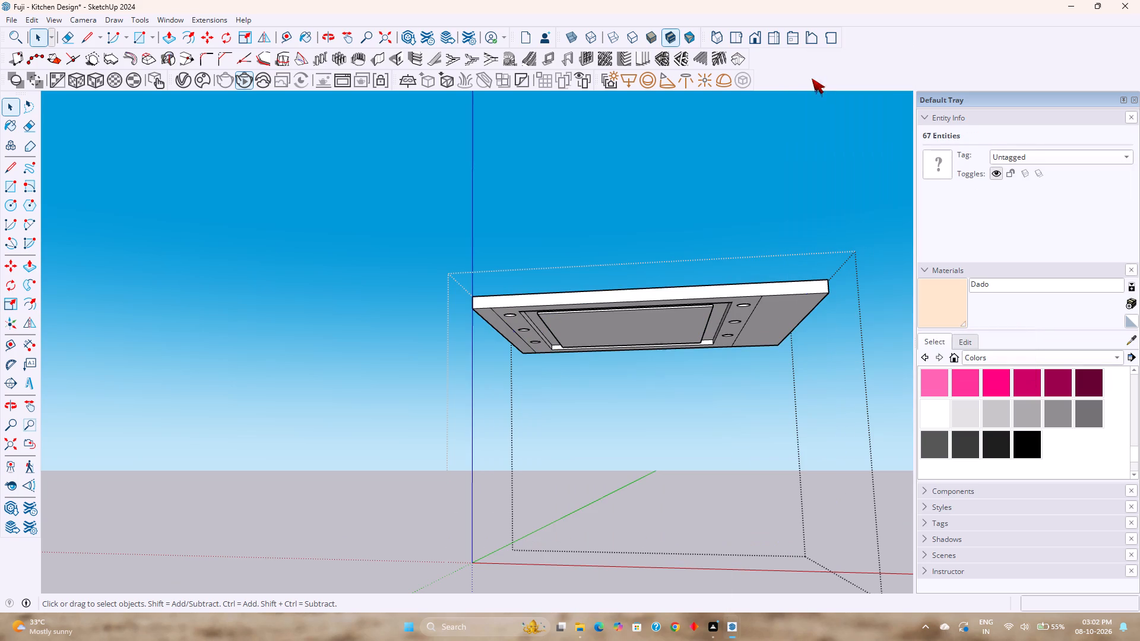
Delete the stray short edge between the central panel's corner and the recess edge inside the ceiling group.
middle_click_drag(787, 310, 772, 453, "shift")
middle_click_drag(723, 487, 691, 329)
scroll(654, 460, "up", 2)
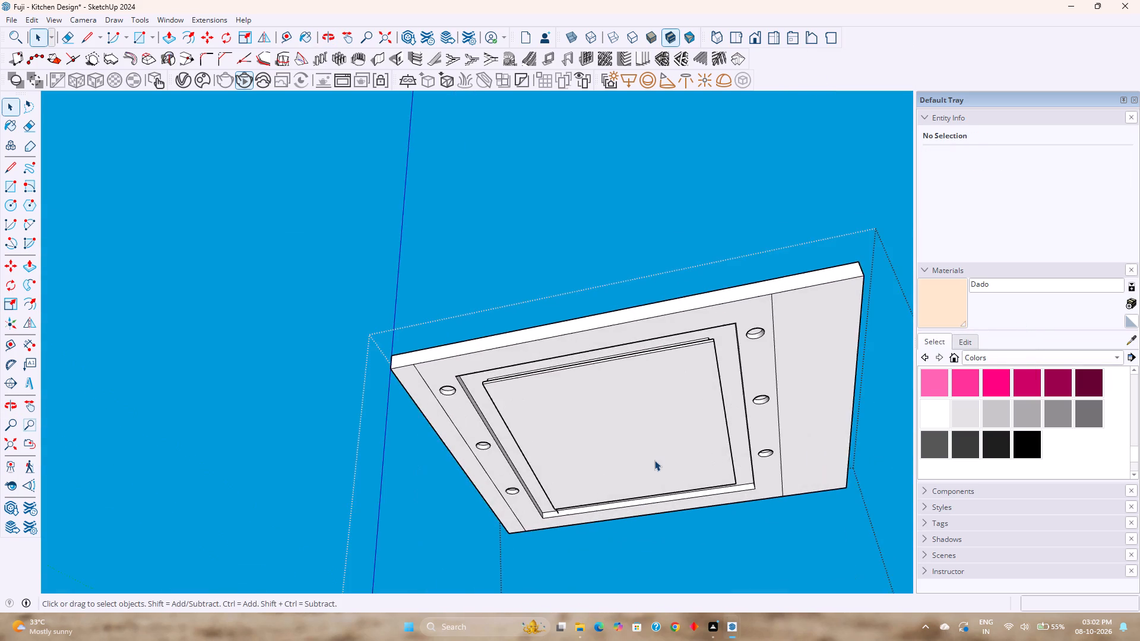
scroll(654, 460, "up", 4)
middle_click_drag(654, 460, 549, 378)
middle_click_drag(584, 537, 543, 372, "shift")
scroll(545, 373, "up", 3)
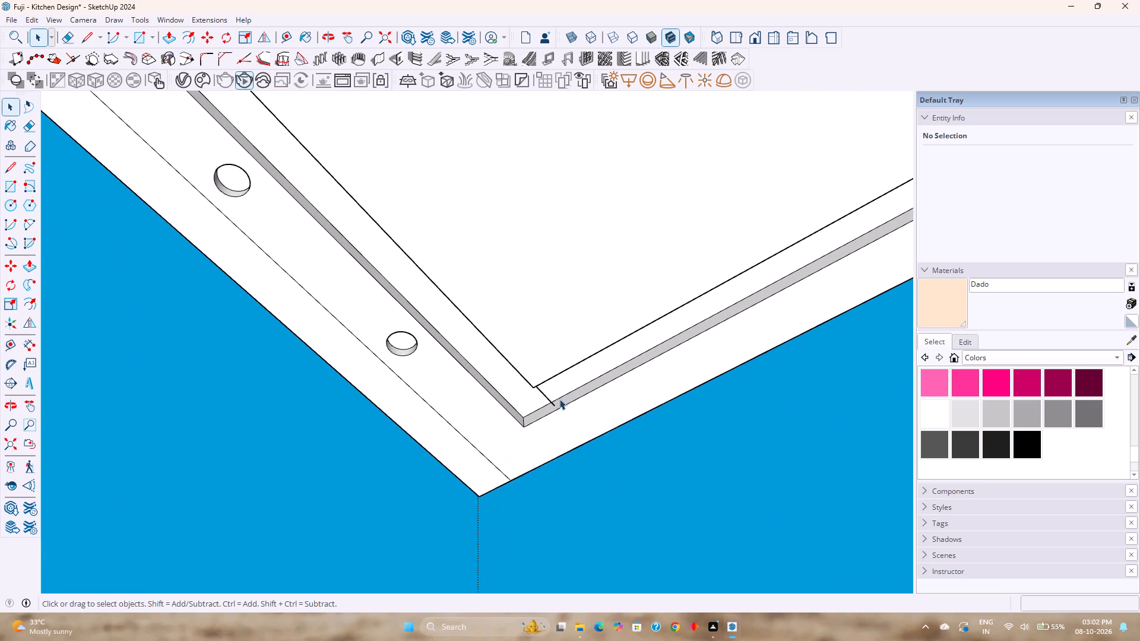
scroll(559, 399, "up", 4)
double_click(542, 364)
left_click(539, 388)
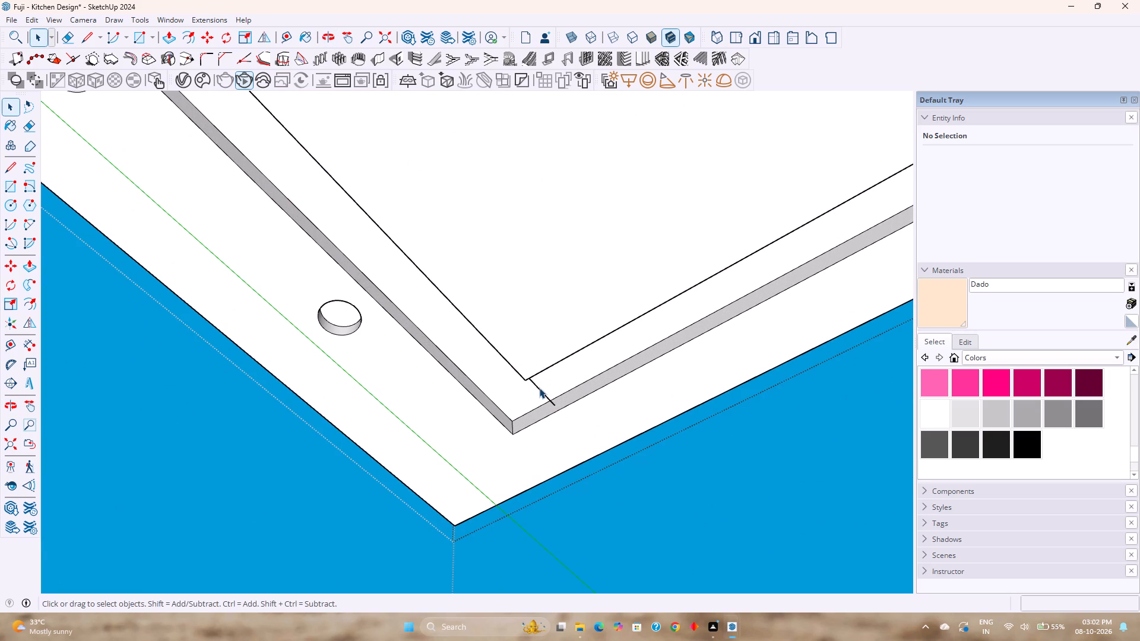
key("Delete")
Examine the ceiling's recess, central panel and round light cut-outs from below and from several angles.
middle_click_drag(539, 389, 312, 471)
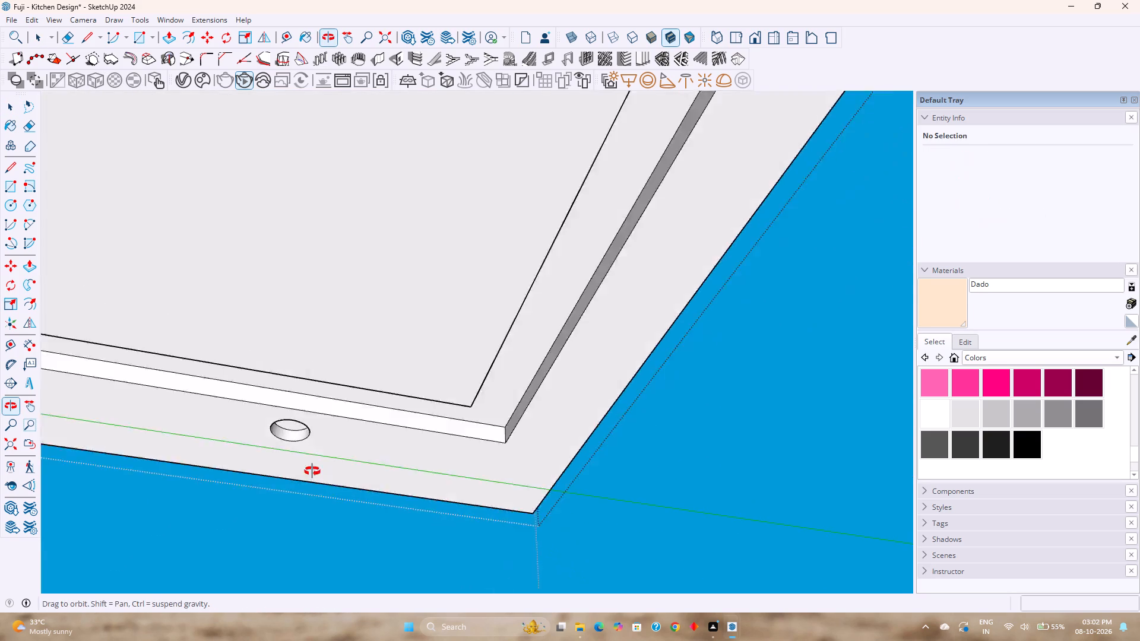
middle_click_drag(312, 471, 311, 570)
middle_click_drag(516, 438, 492, 419)
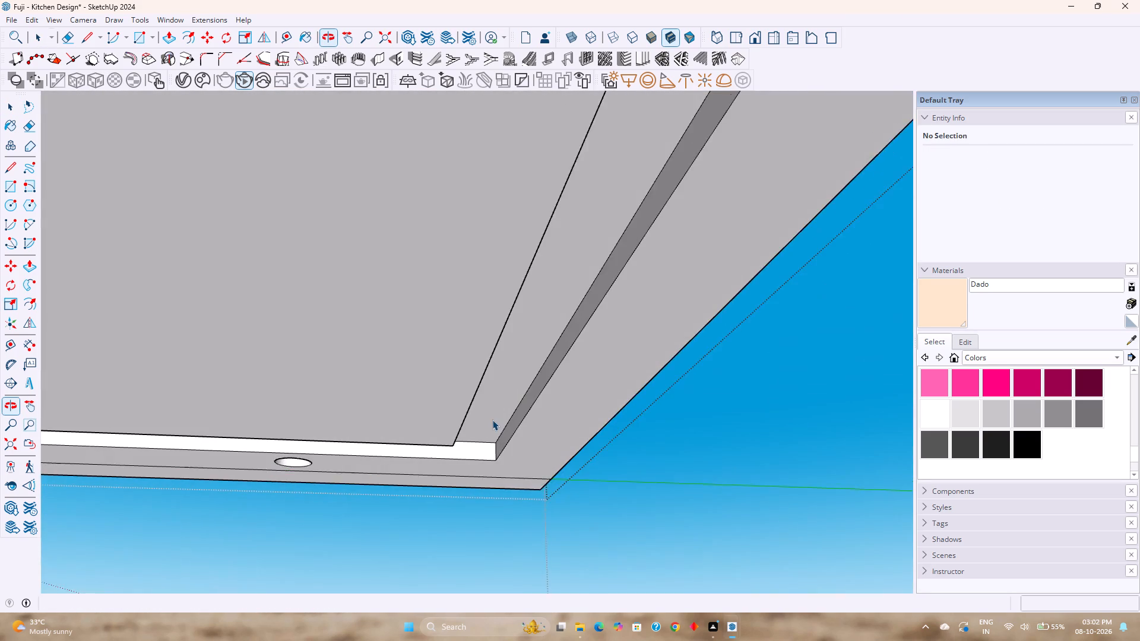
scroll(492, 422, "down", 7)
middle_click_drag(484, 420, 718, 383)
scroll(722, 382, "down", 8)
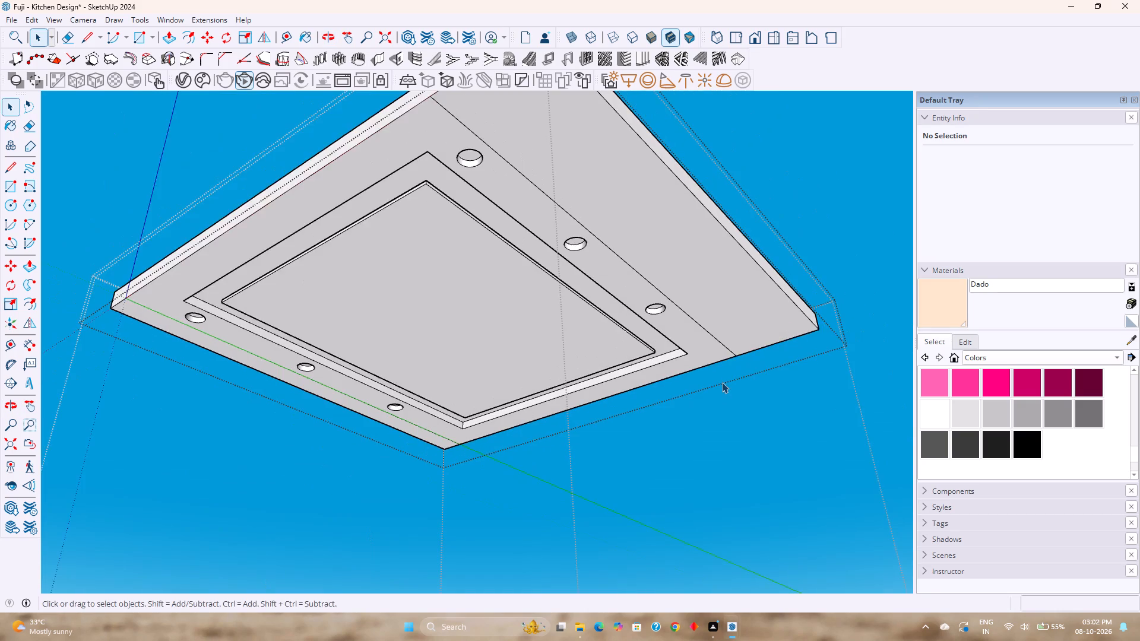
scroll(722, 382, "down", 1)
middle_click_drag(691, 354, 866, 267)
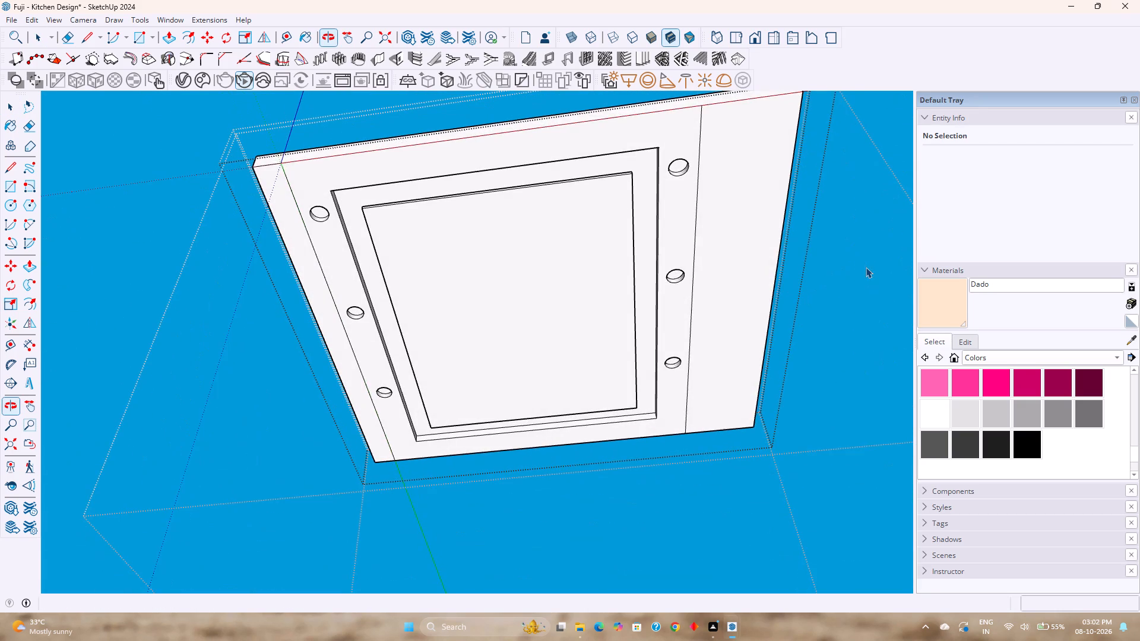
scroll(687, 213, "up", 2)
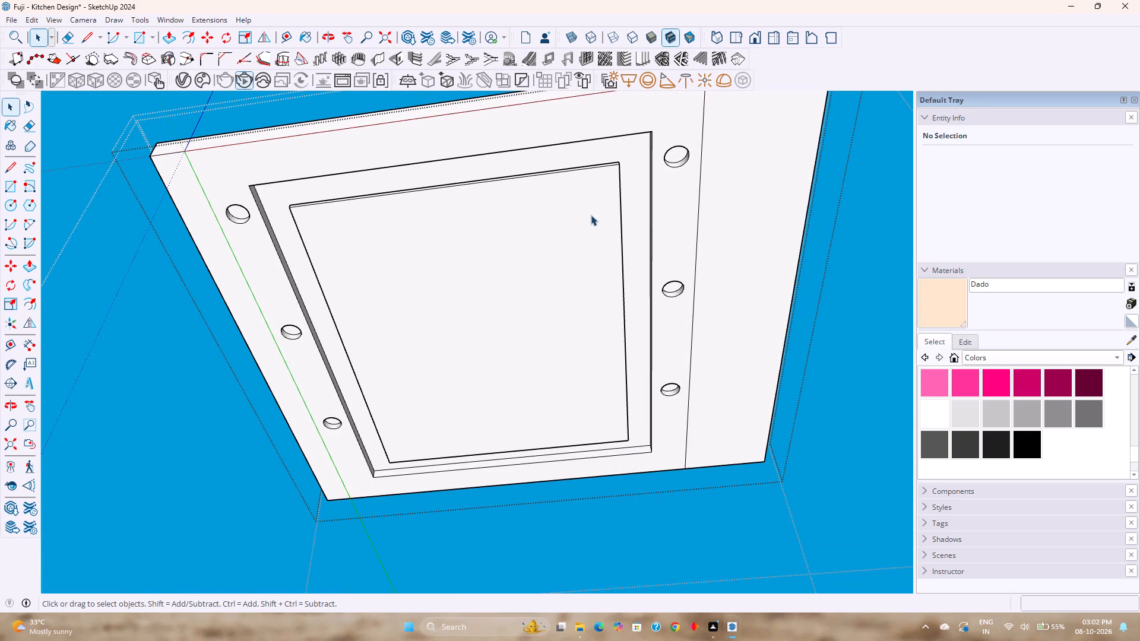
middle_click_drag(586, 229, 584, 335, "shift")
middle_click_drag(561, 331, 639, 506)
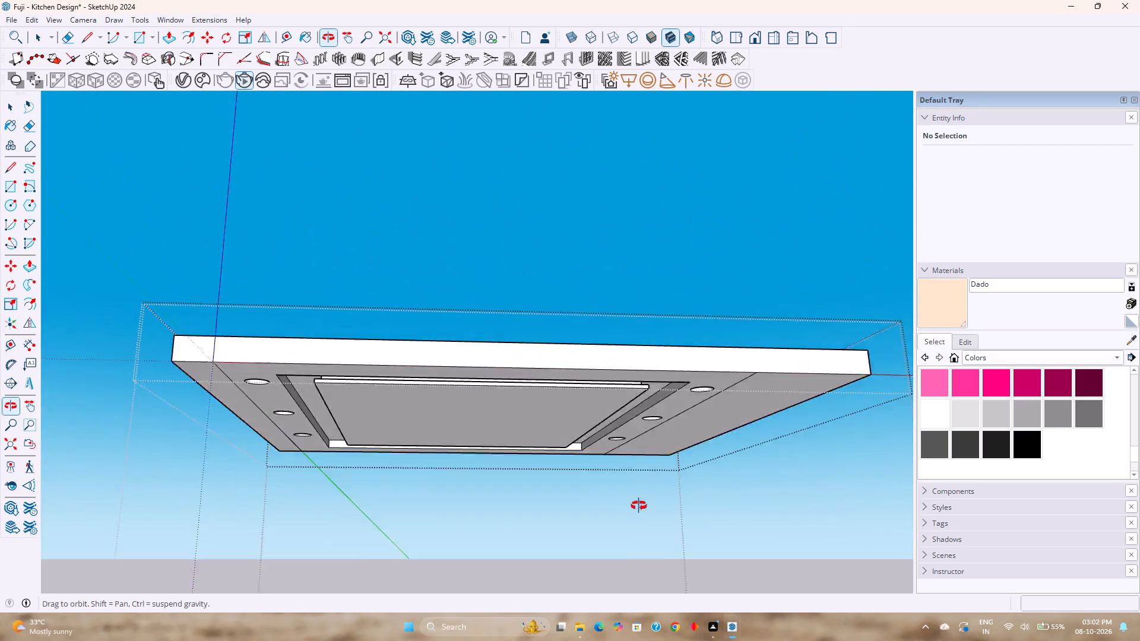
middle_click_drag(639, 506, 616, 339)
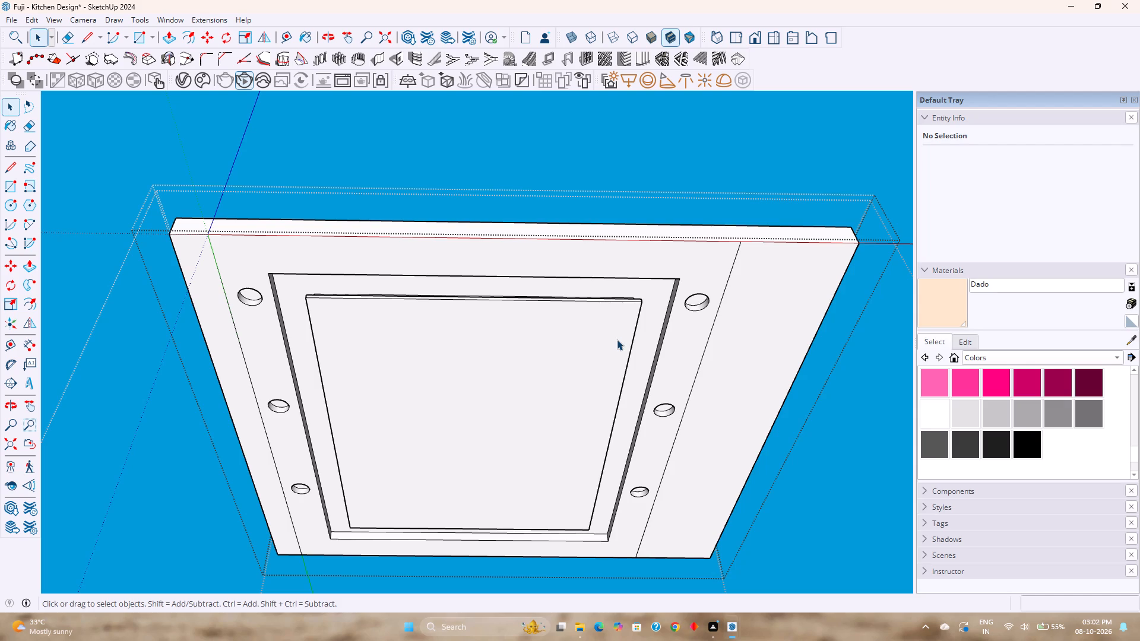
middle_click_drag(429, 388, 348, 453)
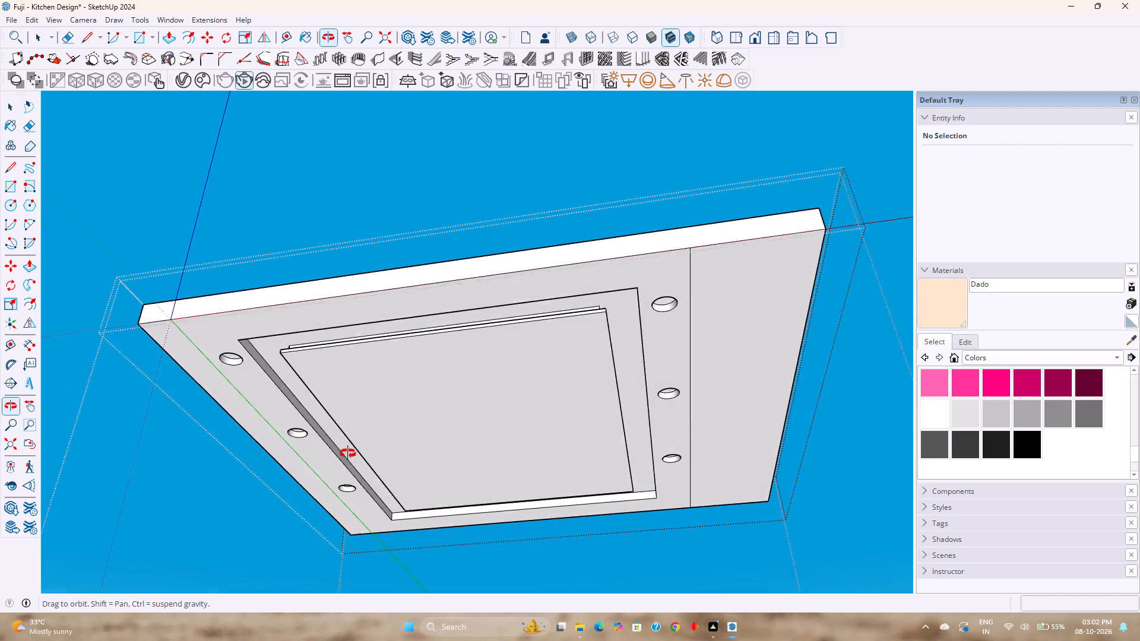
Examine the false ceiling's central panel, recess and light cut-outs from below and from several angles.
middle_click_drag(348, 453, 481, 289)
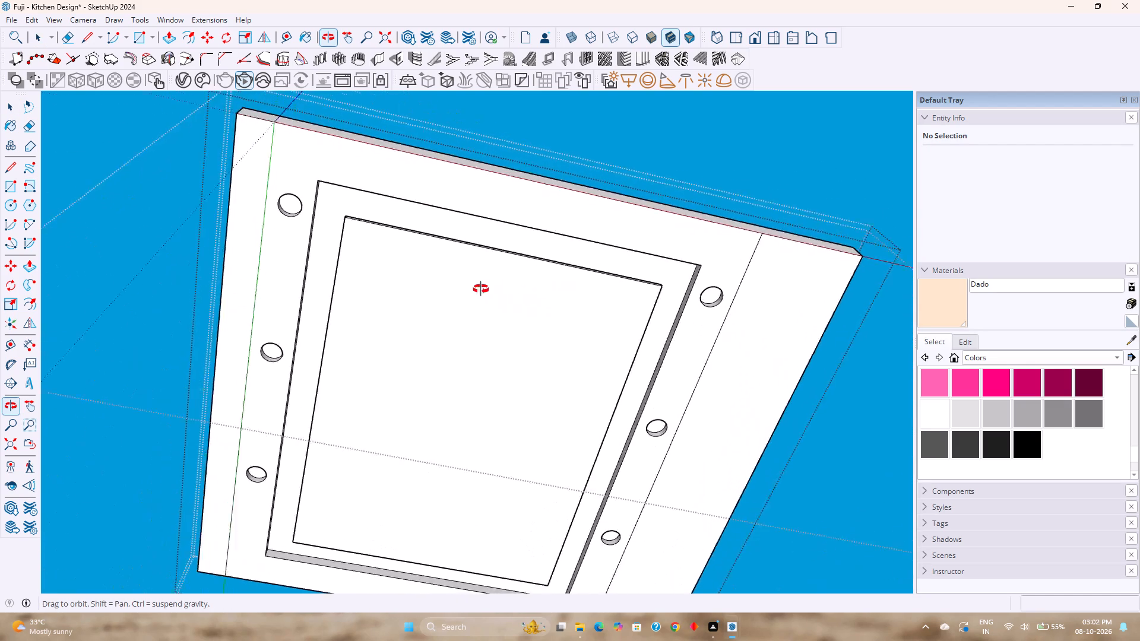
middle_click_drag(481, 289, 392, 388)
scroll(463, 293, "up", 1)
middle_click_drag(470, 293, 478, 296)
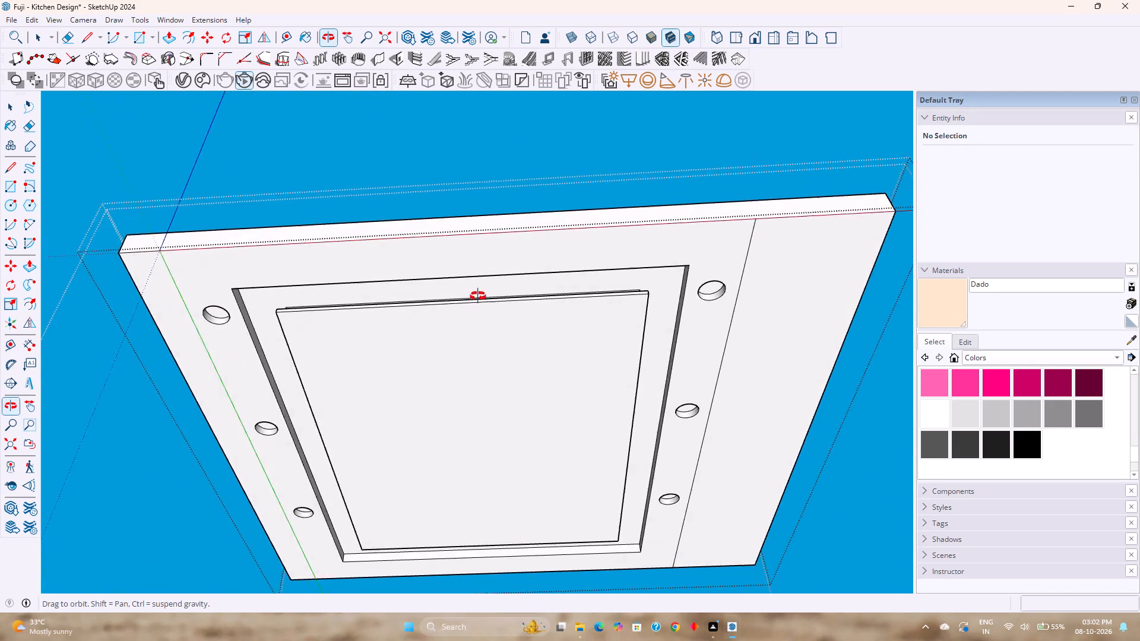
middle_click_drag(478, 296, 495, 450)
scroll(466, 411, "up", 2)
scroll(405, 422, "up", 2)
middle_click_drag(405, 422, 398, 379)
scroll(398, 376, "up", 2)
middle_click_drag(398, 376, 406, 392, "shift")
middle_click_drag(402, 401, 437, 284)
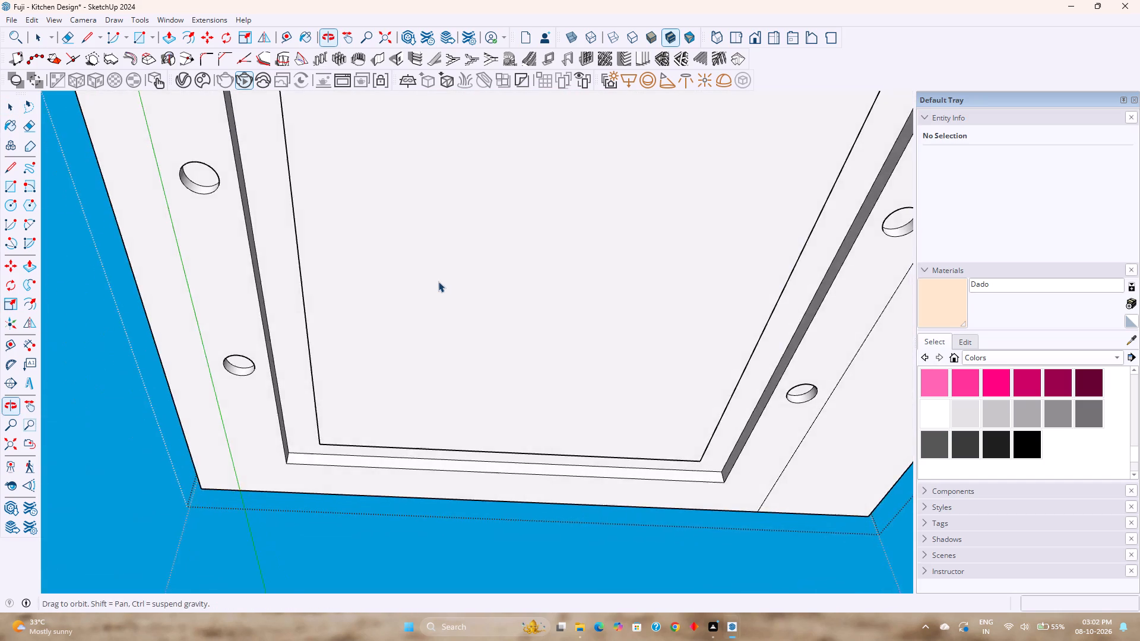
scroll(439, 283, "down", 3)
middle_click_drag(439, 286, 437, 430, "shift")
middle_click_drag(343, 485, 365, 307)
middle_click_drag(456, 323, 347, 447, "shift")
middle_click_drag(327, 454, 360, 380)
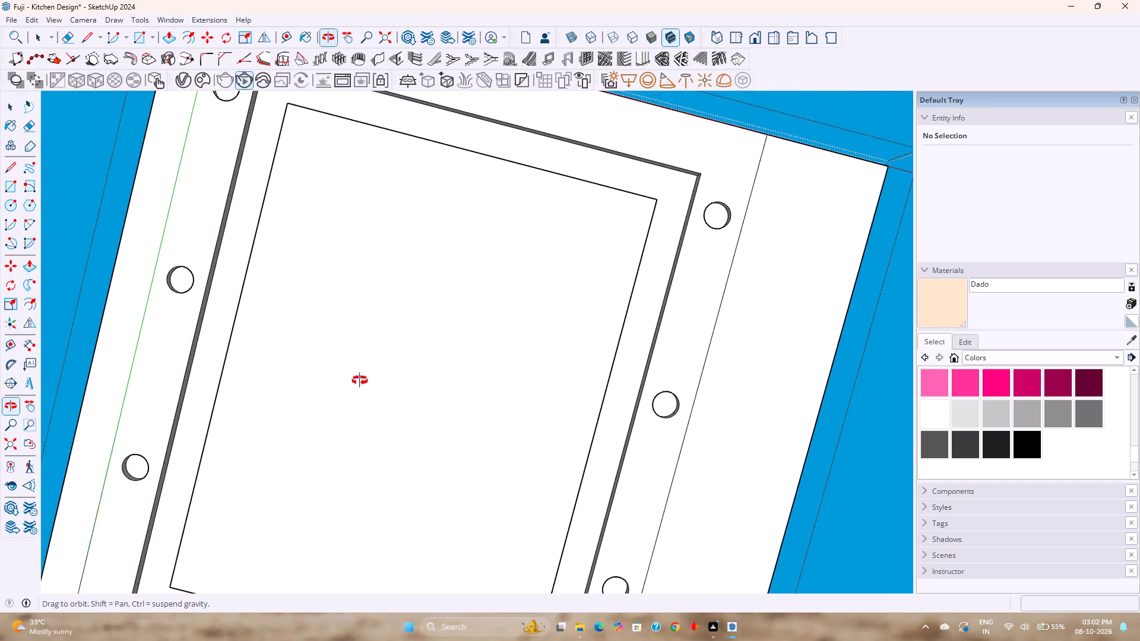
middle_click_drag(360, 380, 360, 373)
scroll(367, 366, "down", 5)
Copy the central panel's short edge farthest from the origin 5" inward across the panel face.
double_click(367, 515)
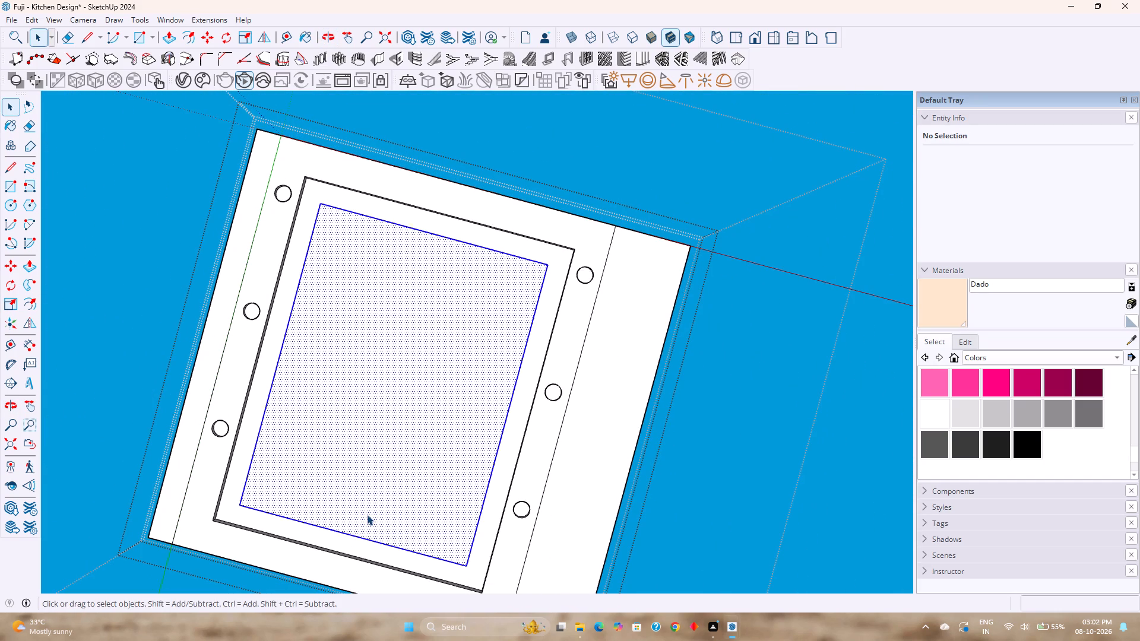
left_click(346, 532)
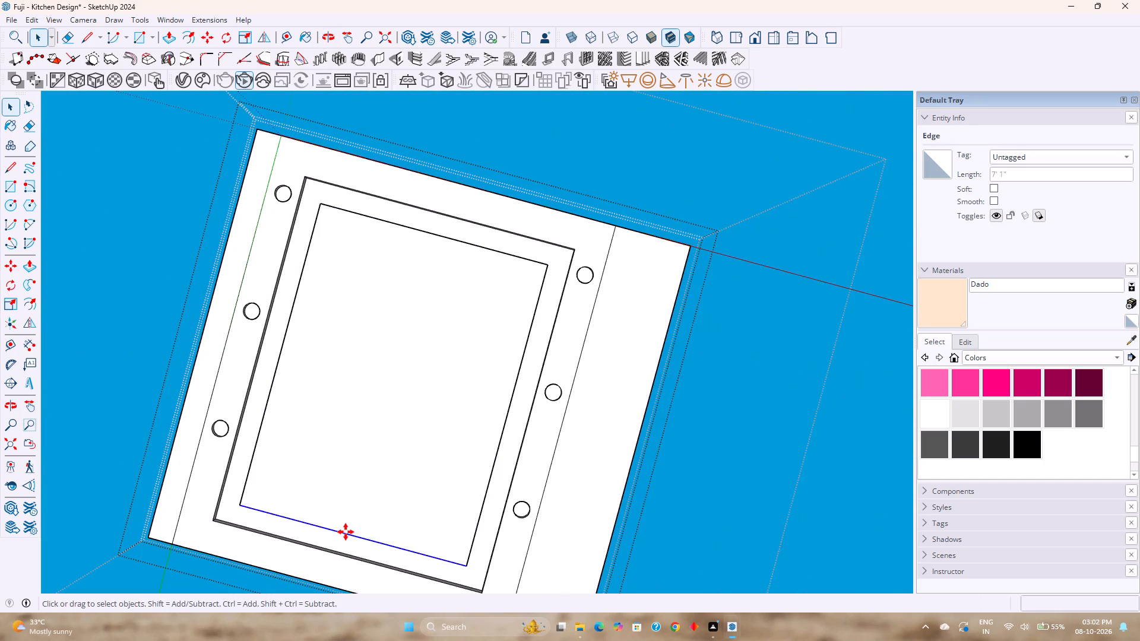
key("m")
left_click(346, 532)
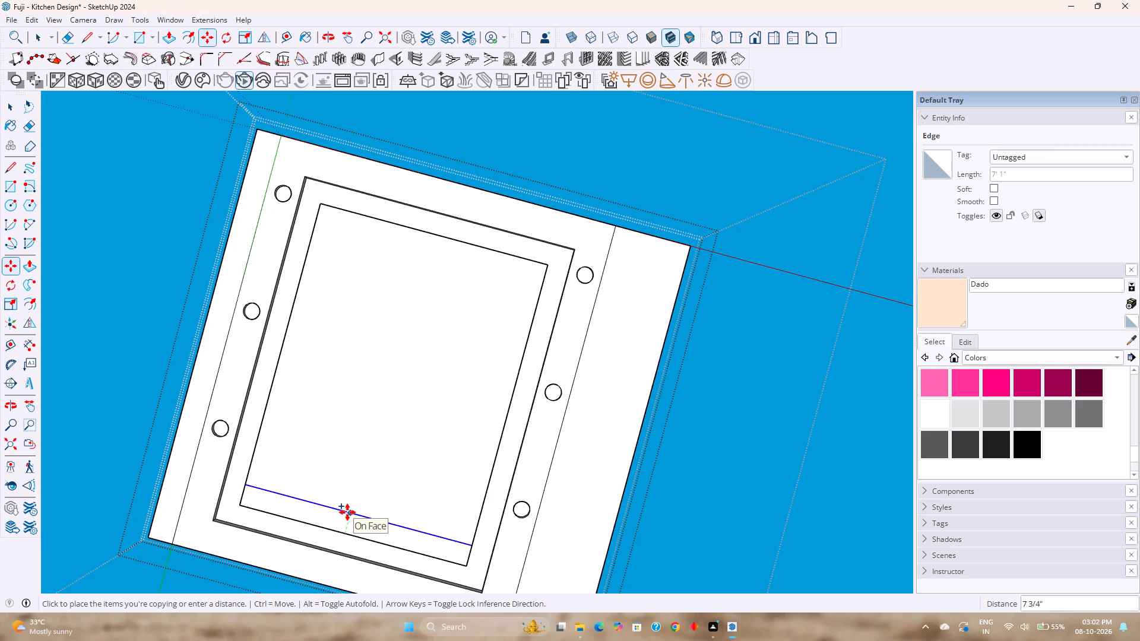
key("Left")
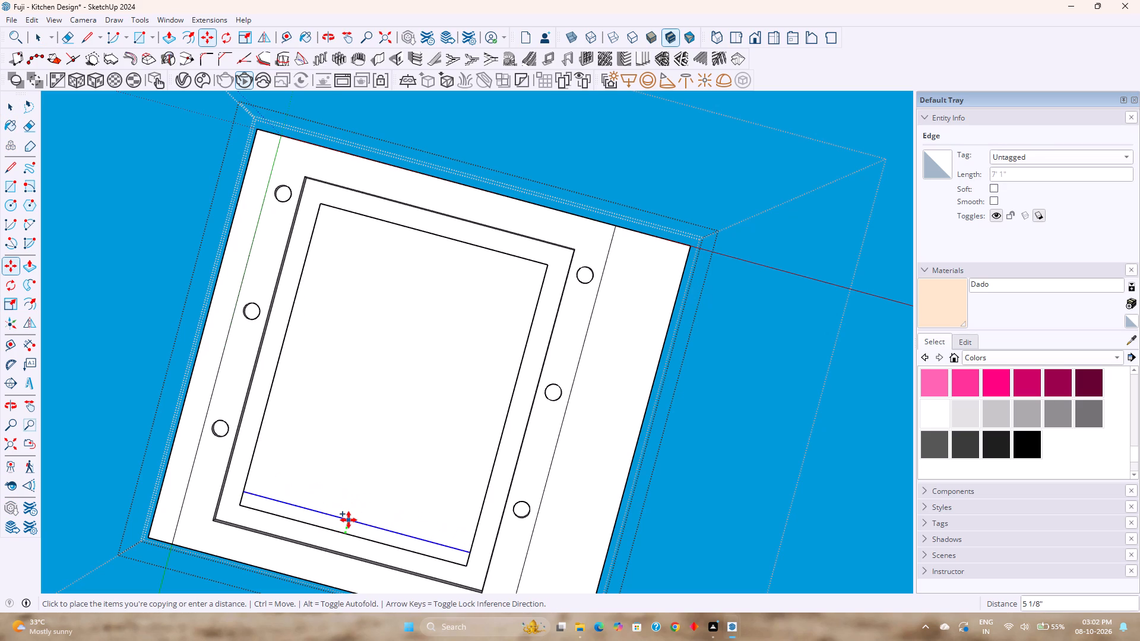
scroll(349, 520, "up", 2)
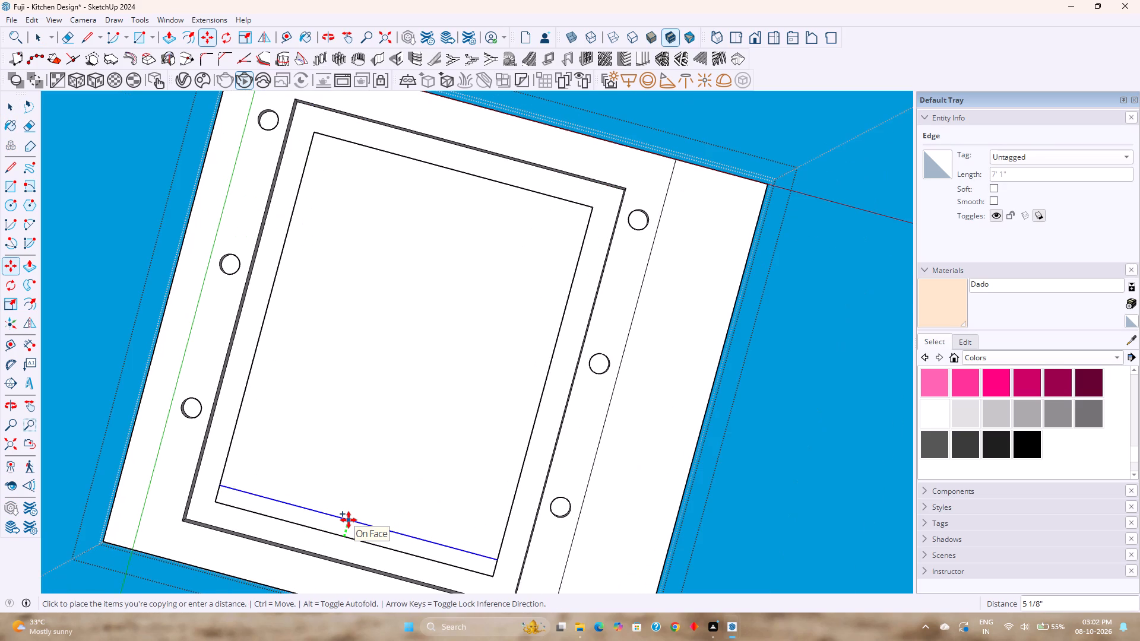
key("5")
key("Return")
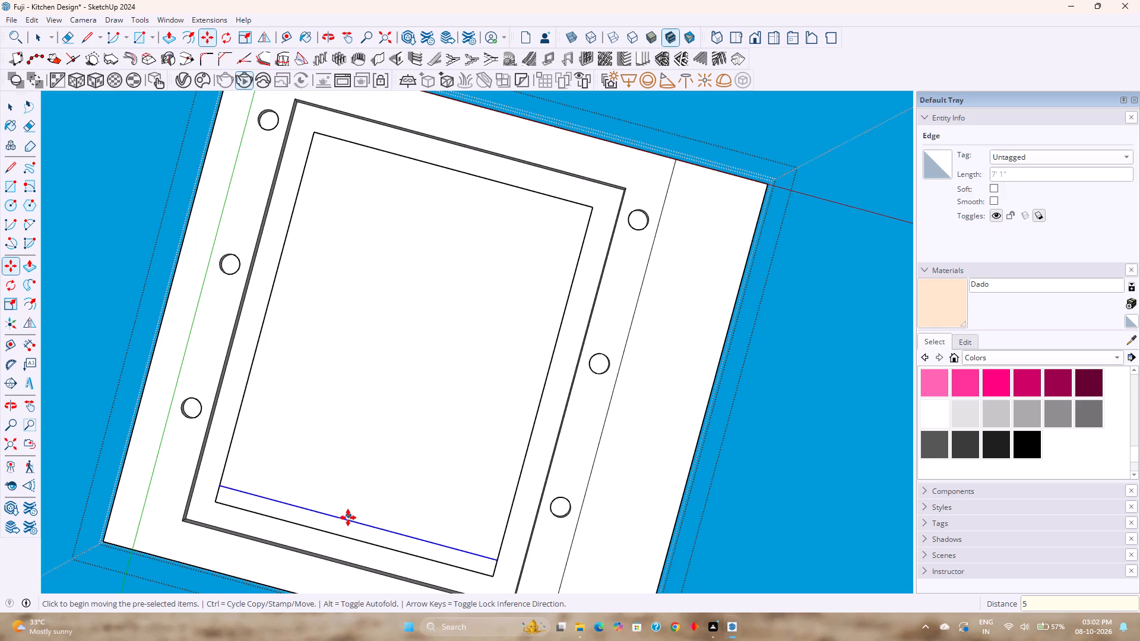
Copy the new line another 3" inward to outline a narrow strip across the central panel.
left_click(347, 519)
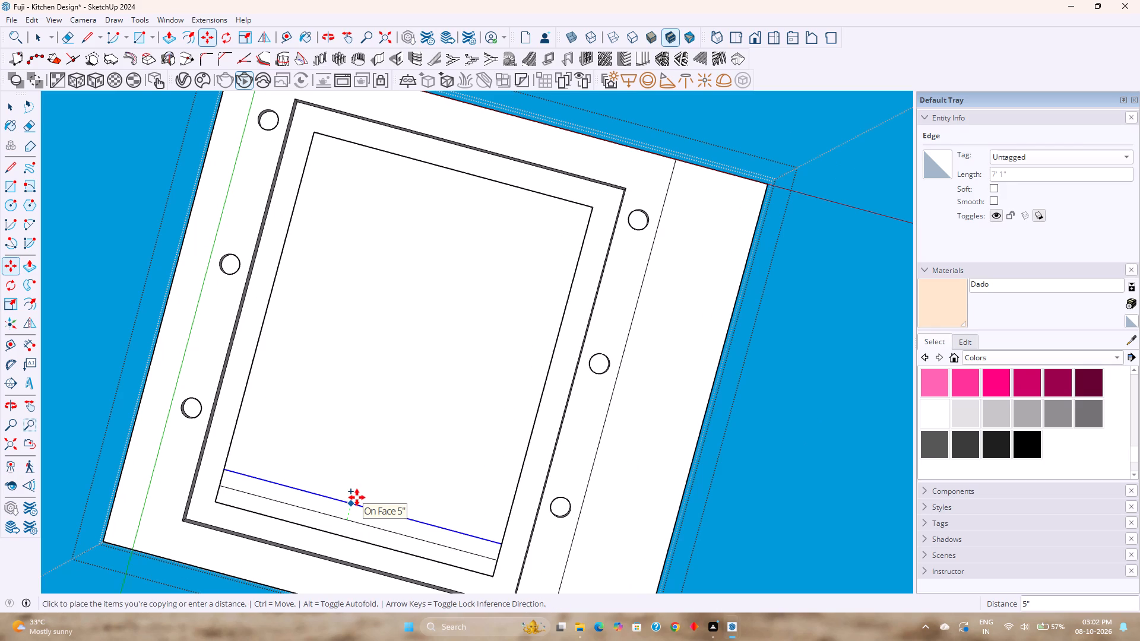
key("3")
key("Return")
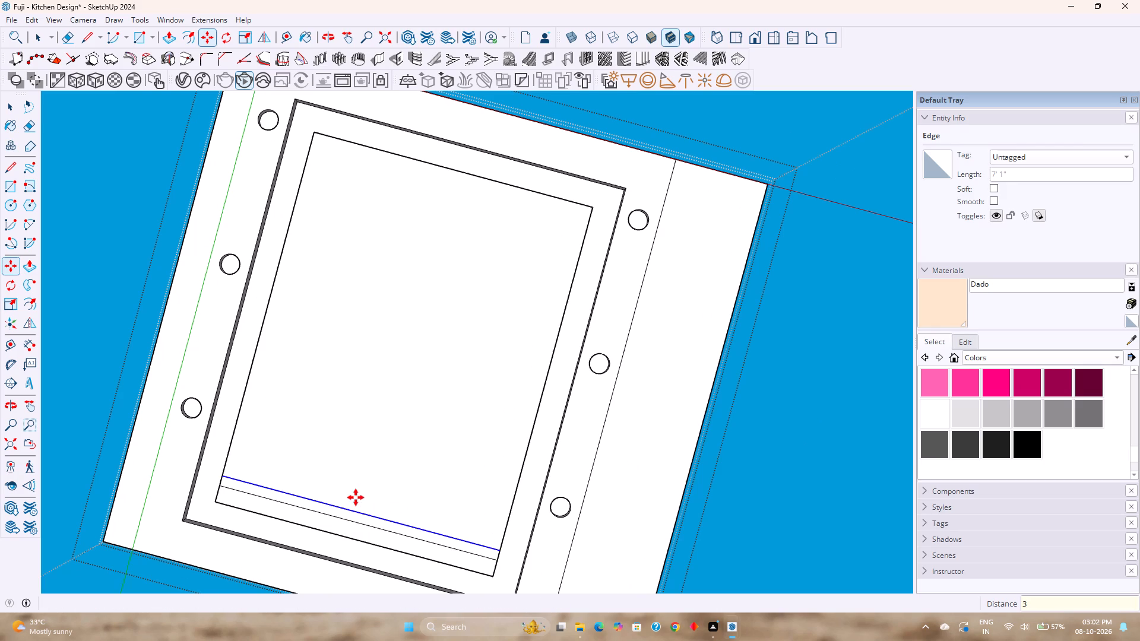
Select the 3" strip with its edges and place a guide 5" inside the panel's opposite short edge.
key("space")
double_click(338, 511)
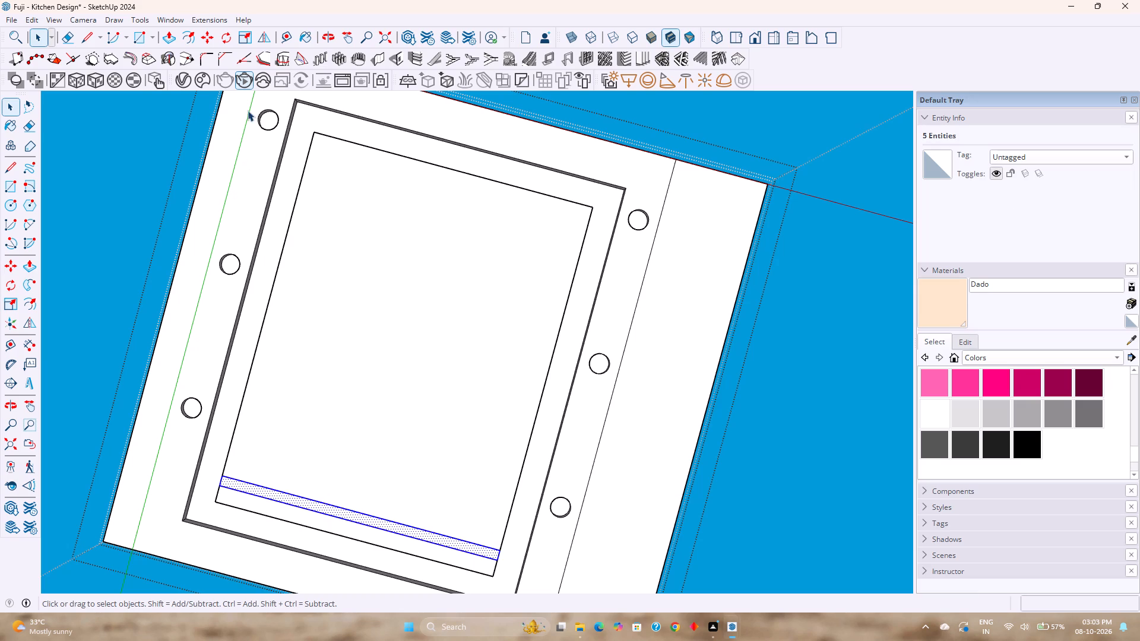
left_click(287, 39)
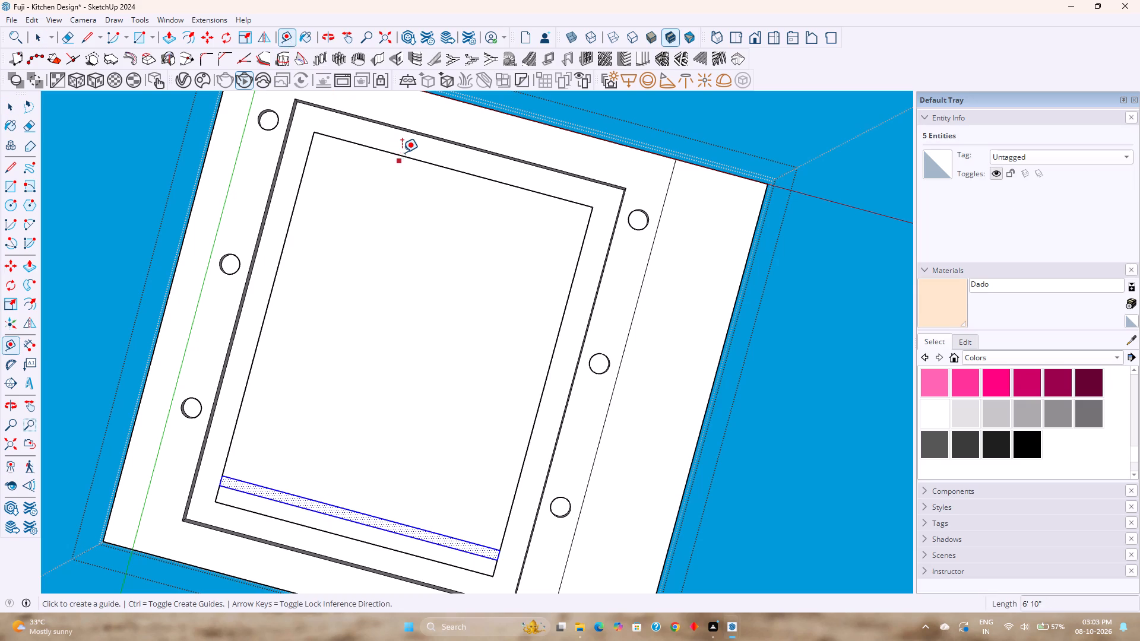
left_click(402, 153)
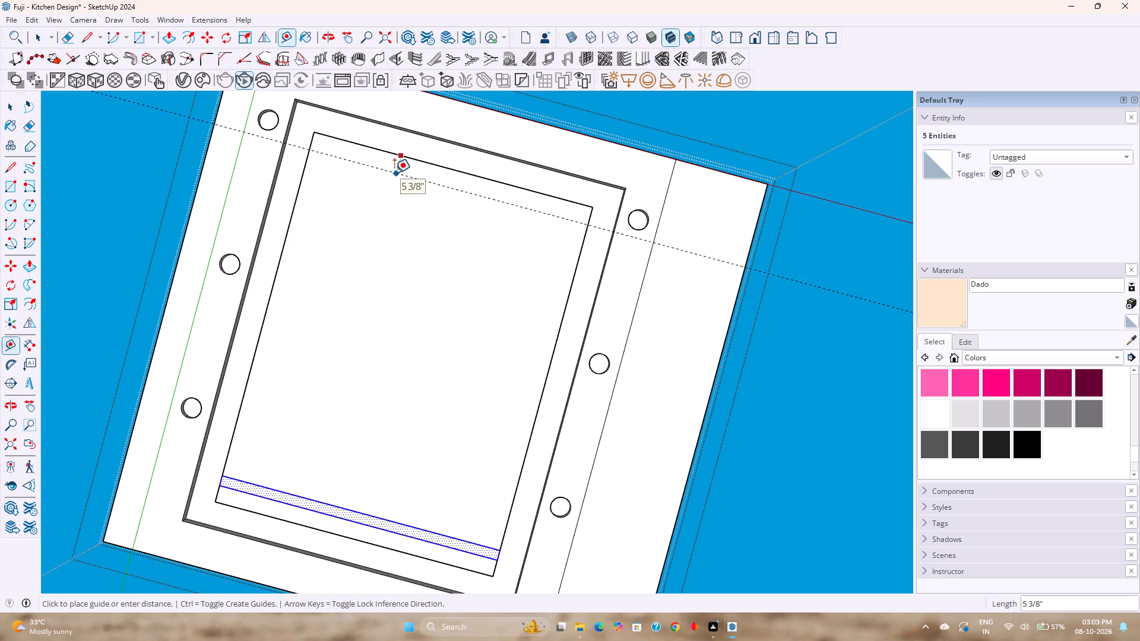
key("5")
key("Return")
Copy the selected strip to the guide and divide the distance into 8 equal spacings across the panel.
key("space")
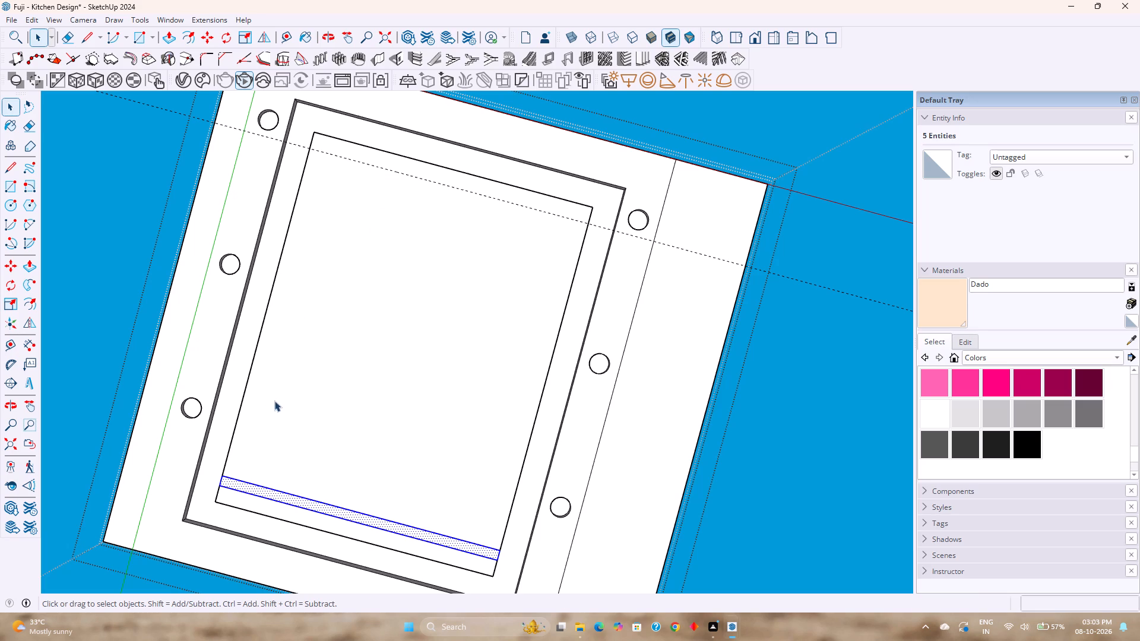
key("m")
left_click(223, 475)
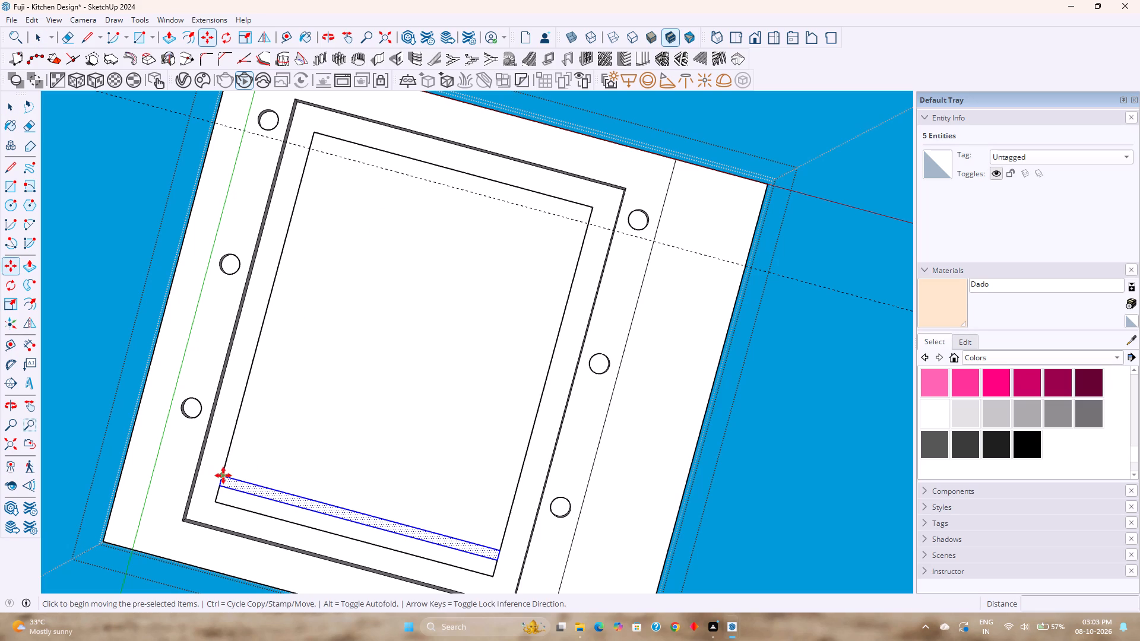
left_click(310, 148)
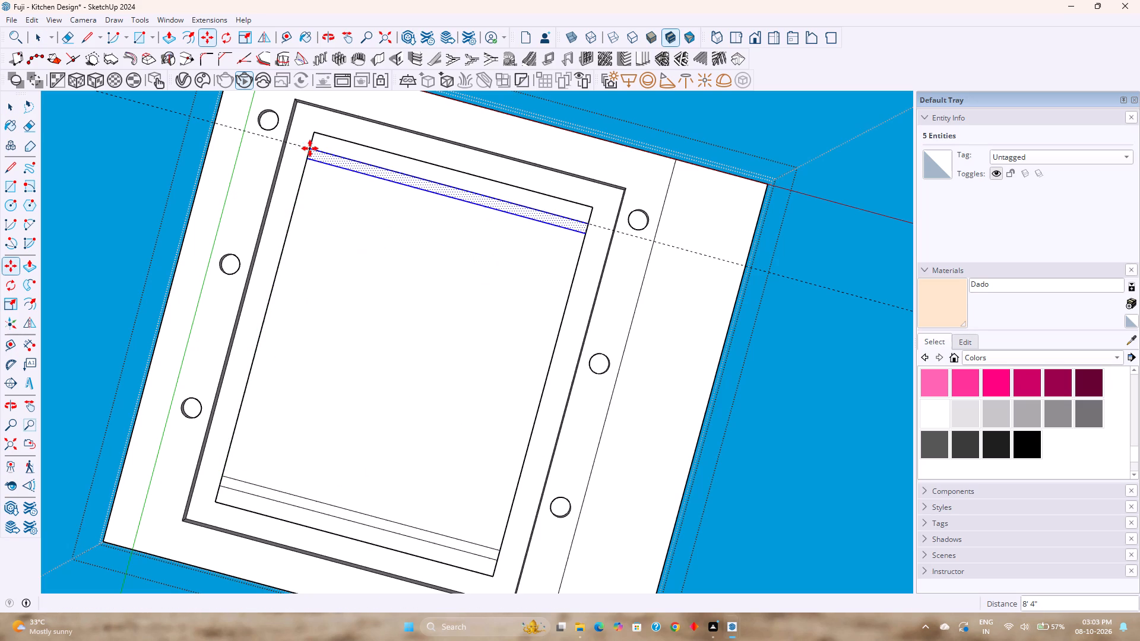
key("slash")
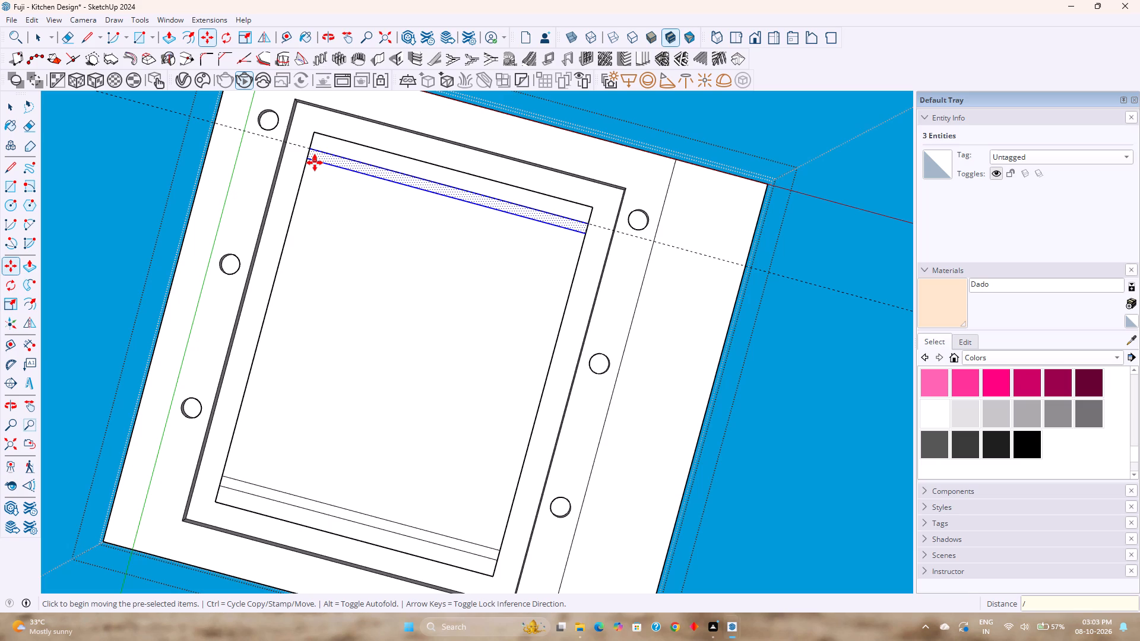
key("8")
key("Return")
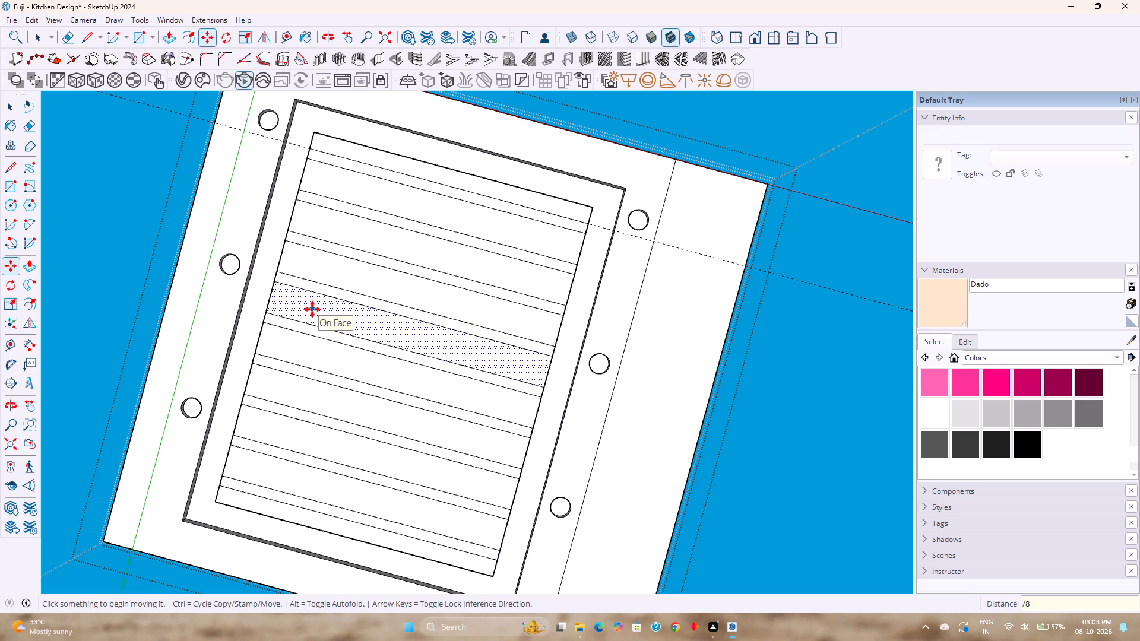
Examine the row of strips on the ceiling's central panel from below and from several angles.
middle_click_drag(396, 299, 551, 565)
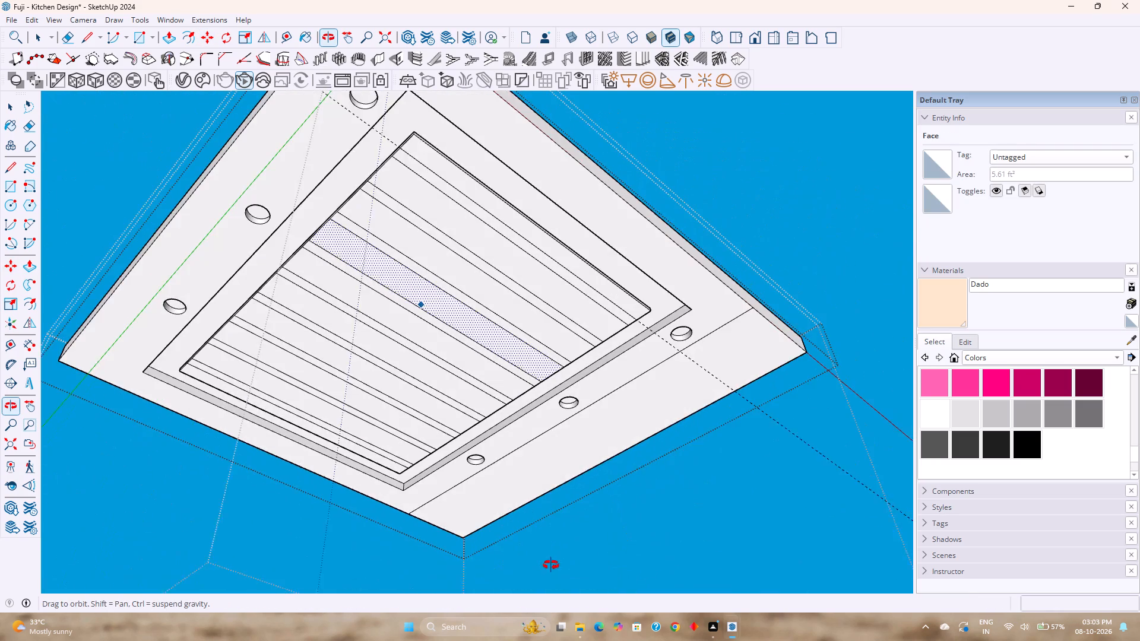
middle_click_drag(551, 565, 554, 566)
middle_click_drag(514, 354, 391, 502)
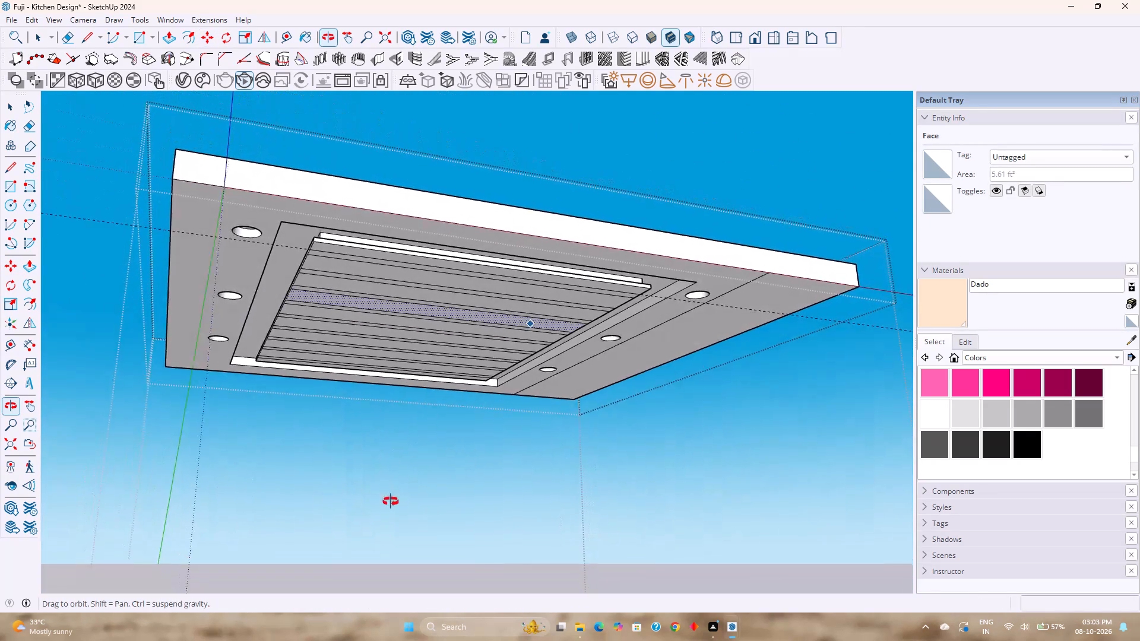
middle_click_drag(391, 502, 442, 496)
middle_click_drag(500, 378, 481, 300)
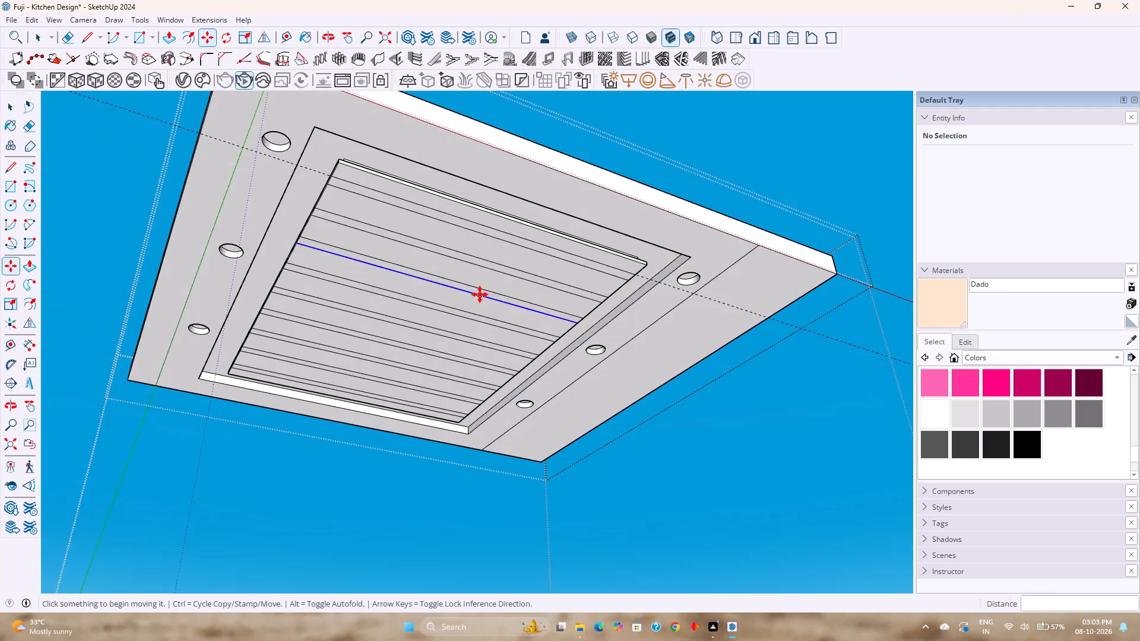
scroll(480, 306, "down", 2)
middle_click_drag(483, 317, 486, 432, "shift")
middle_click_drag(453, 354, 446, 280)
scroll(446, 277, "up", 1)
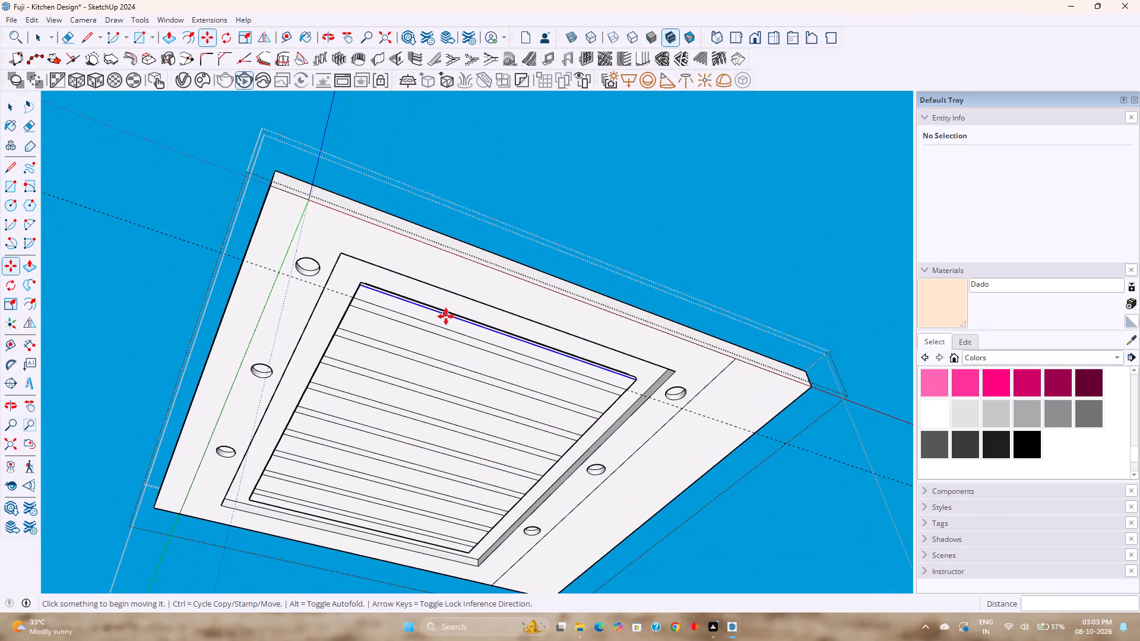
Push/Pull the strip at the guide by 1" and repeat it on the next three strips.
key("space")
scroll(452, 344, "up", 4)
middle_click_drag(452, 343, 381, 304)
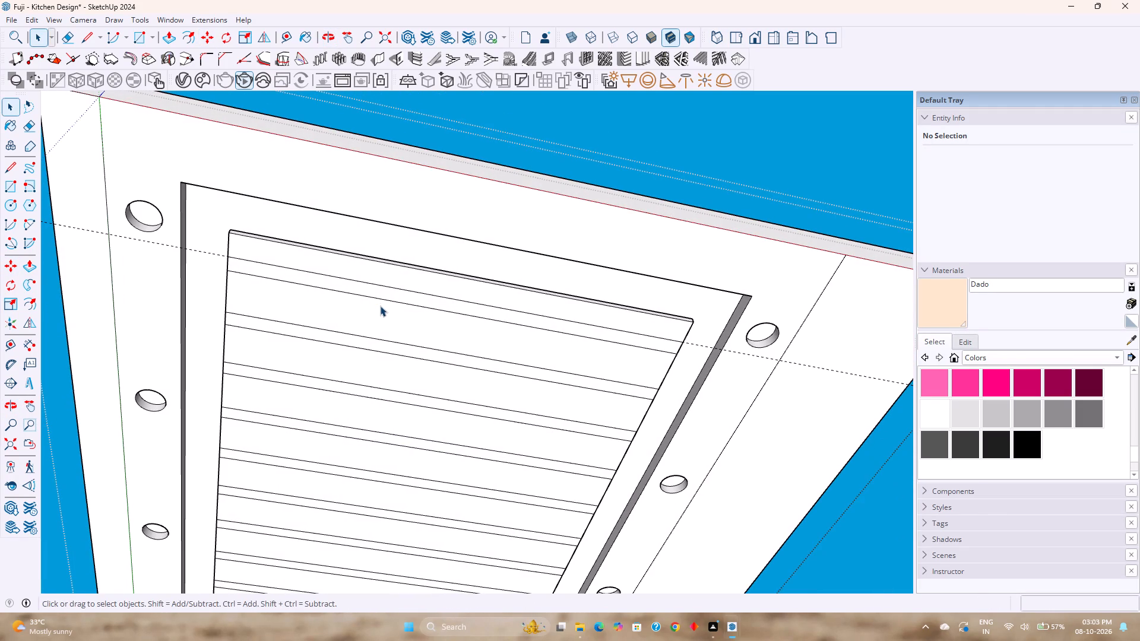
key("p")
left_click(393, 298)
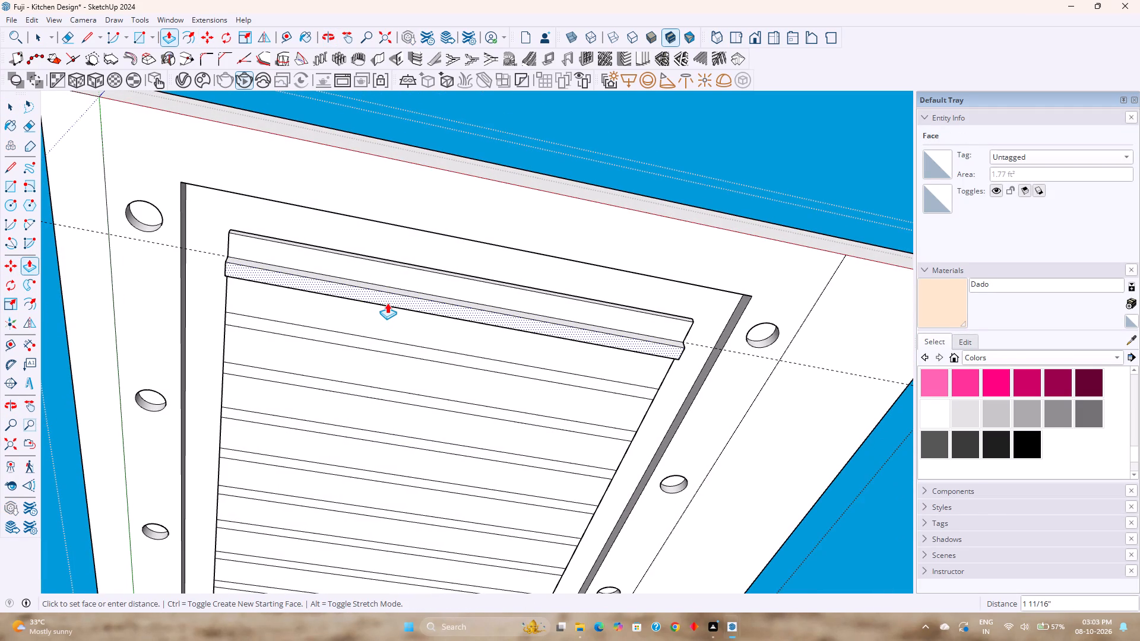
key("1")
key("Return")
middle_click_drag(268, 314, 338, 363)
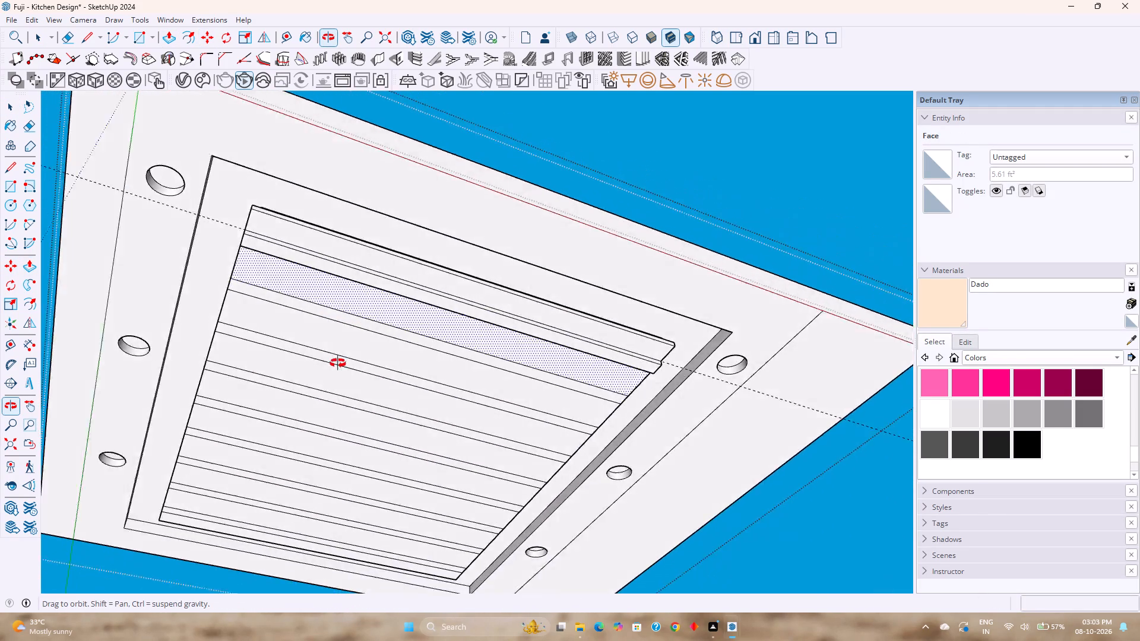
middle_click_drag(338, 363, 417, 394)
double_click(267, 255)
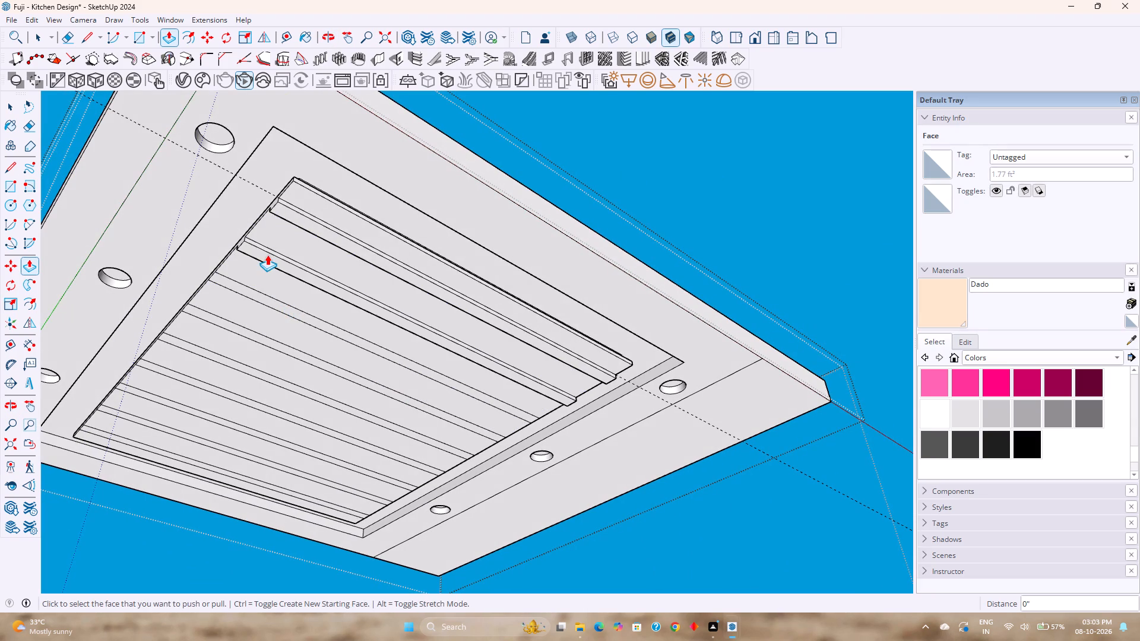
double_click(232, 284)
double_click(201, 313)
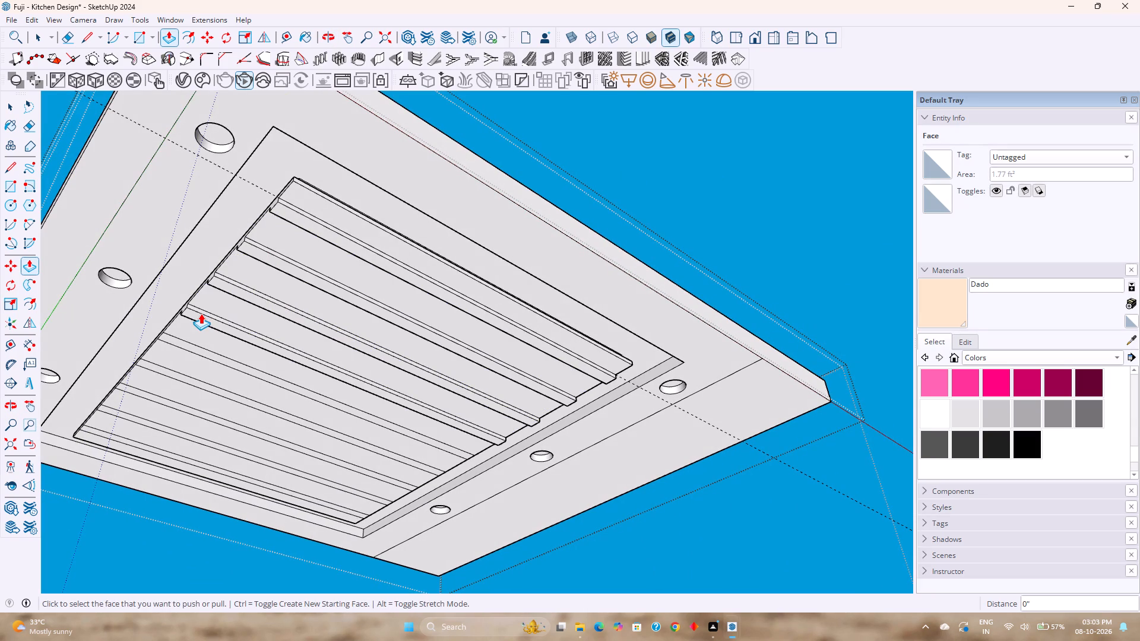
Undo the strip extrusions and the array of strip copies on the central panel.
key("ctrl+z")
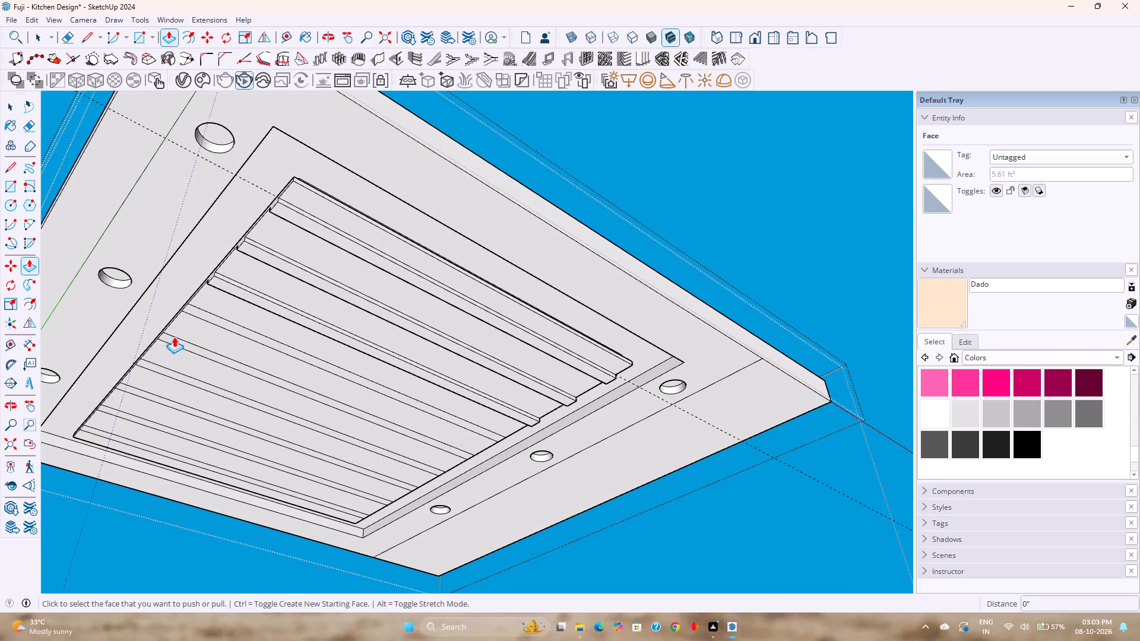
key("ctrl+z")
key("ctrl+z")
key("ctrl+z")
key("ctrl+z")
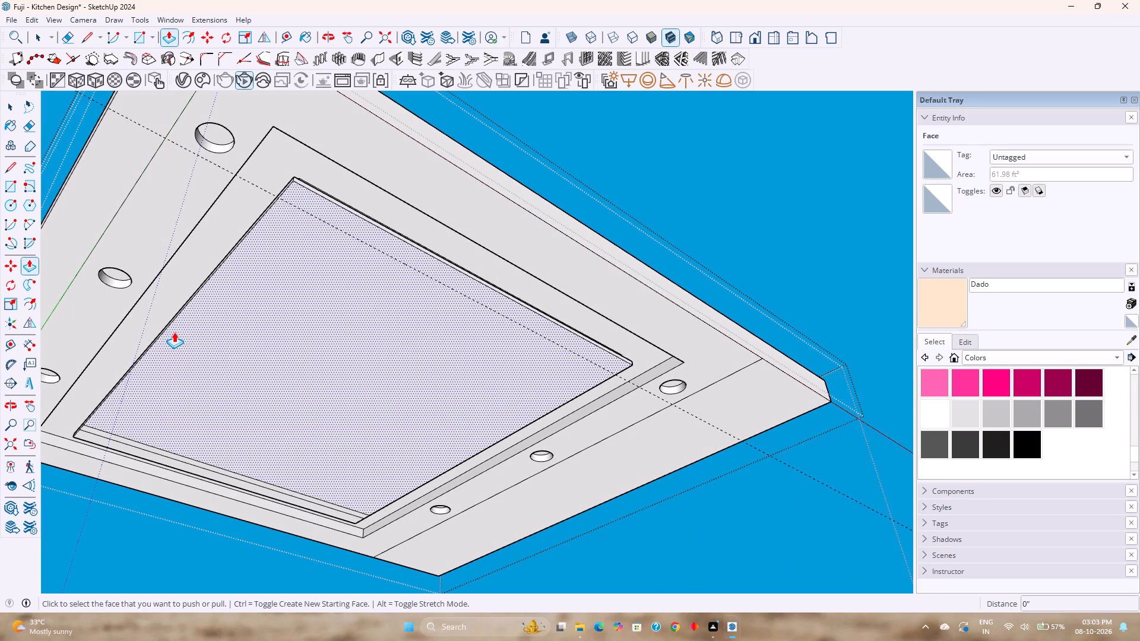
Make the remaining 3" strip face and its edges into a component named 11.
key("space")
middle_click_drag(172, 366, 234, 253)
double_click(98, 322)
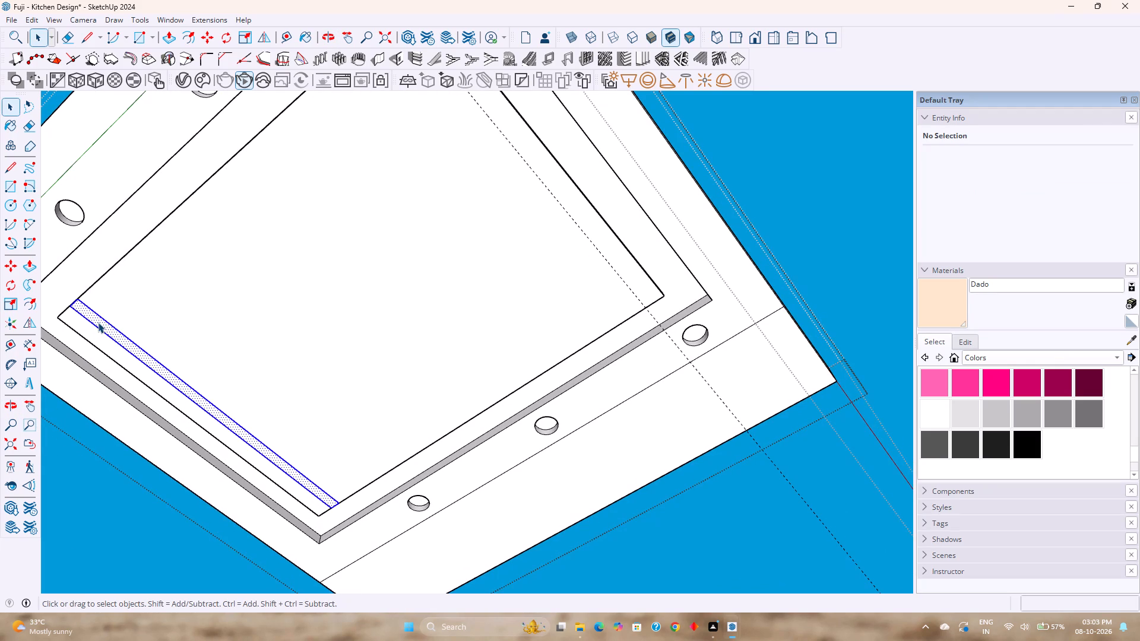
right_click(101, 322)
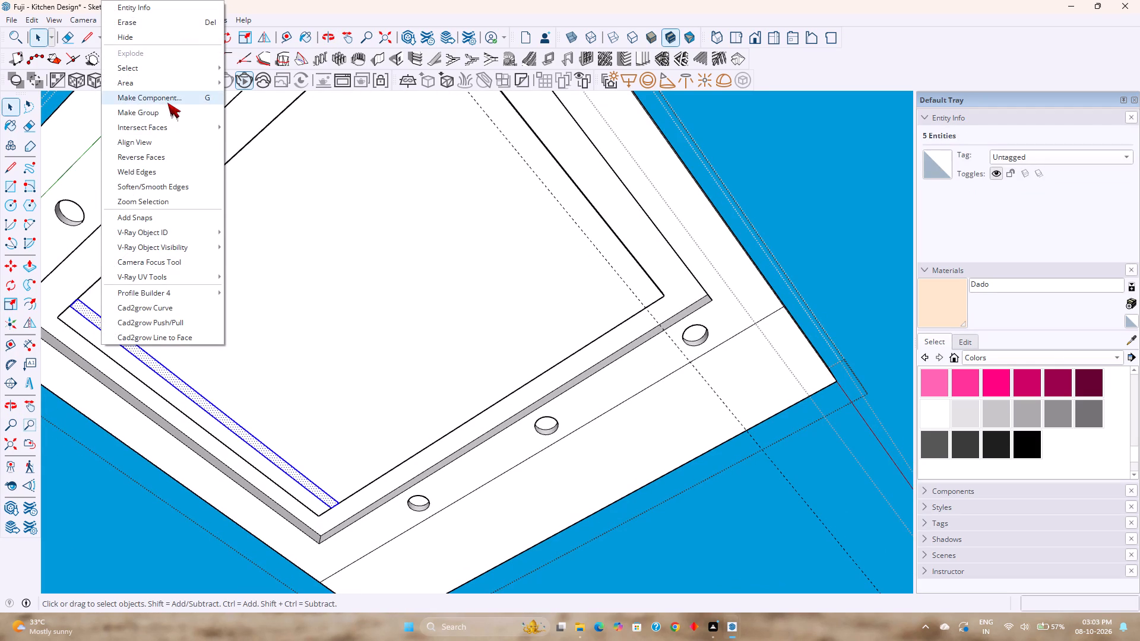
left_click(167, 103)
type("11")
key("Return")
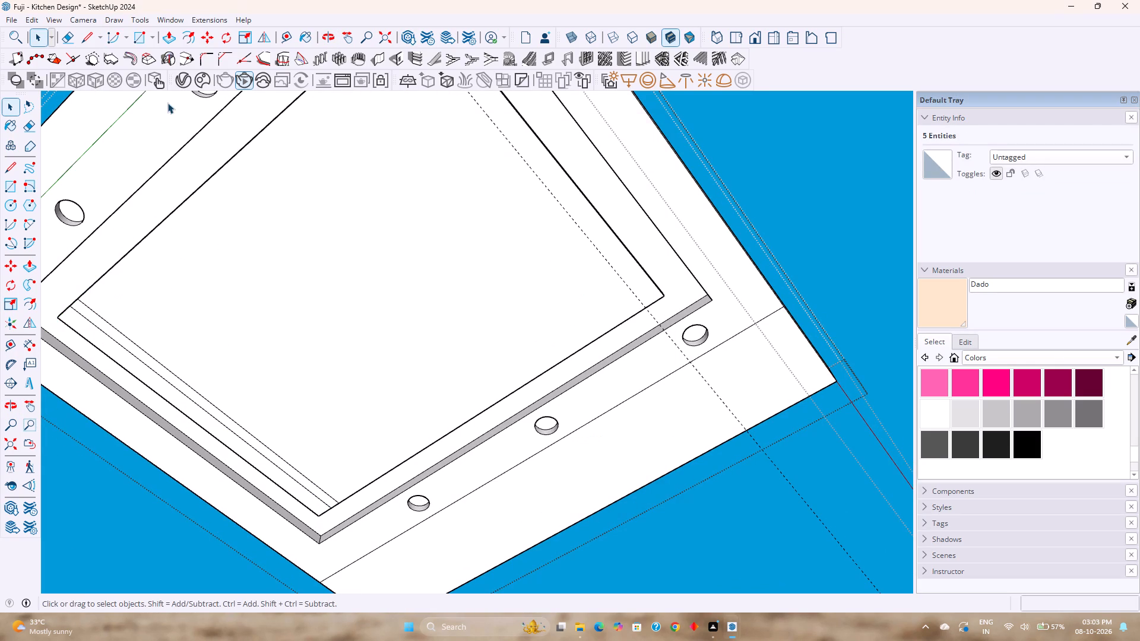
Undo the recent component creation and the guide on the central panel, restoring the plain 3" strip face.
left_click(118, 341)
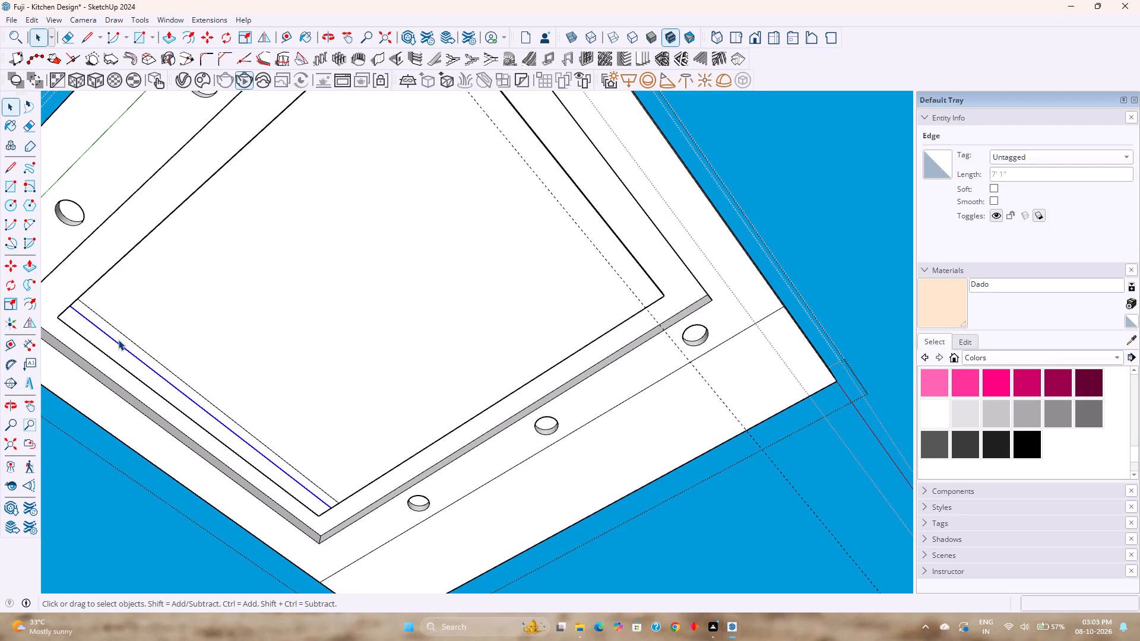
left_click(118, 338)
double_click(118, 338)
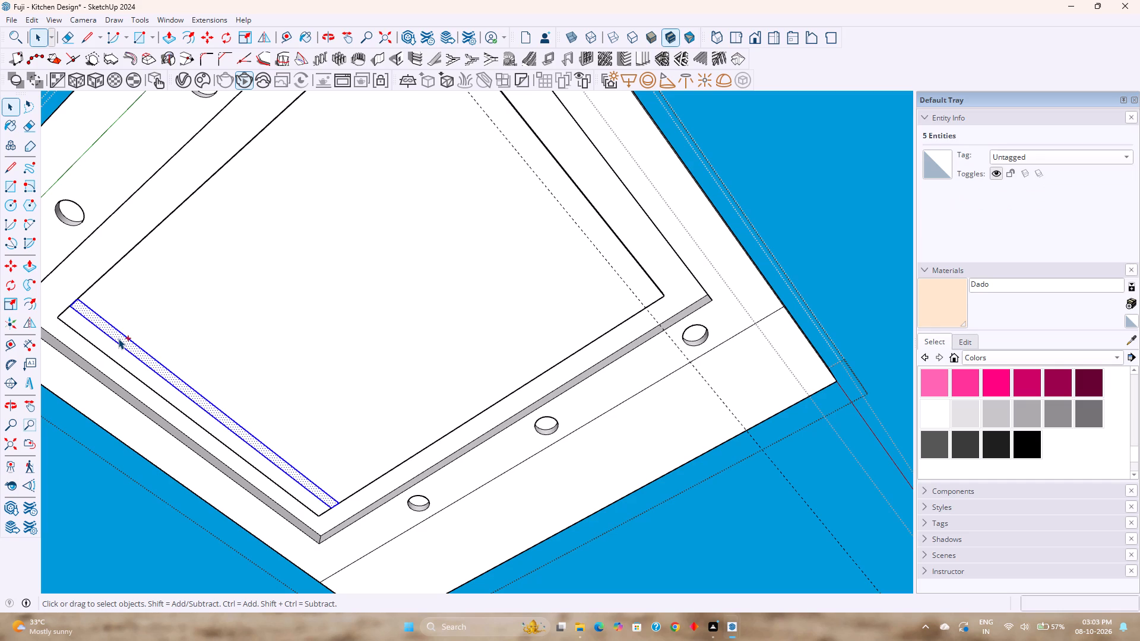
key("ctrl+z")
key("ctrl+z")
left_click(189, 328)
key("ctrl+z")
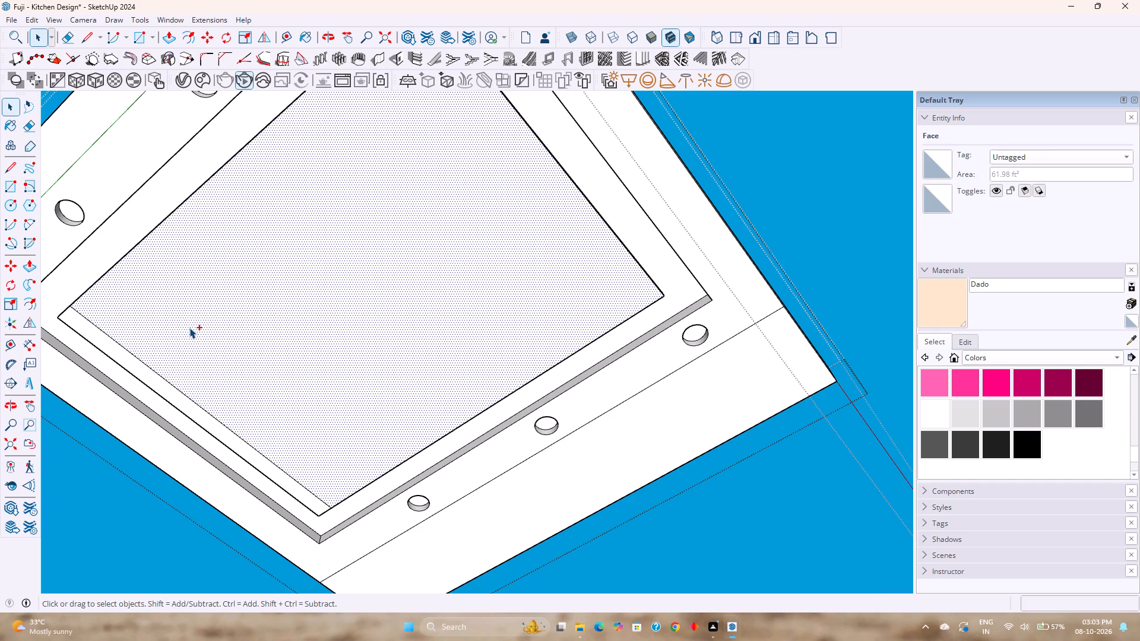
key("y")
key("ctrl+y")
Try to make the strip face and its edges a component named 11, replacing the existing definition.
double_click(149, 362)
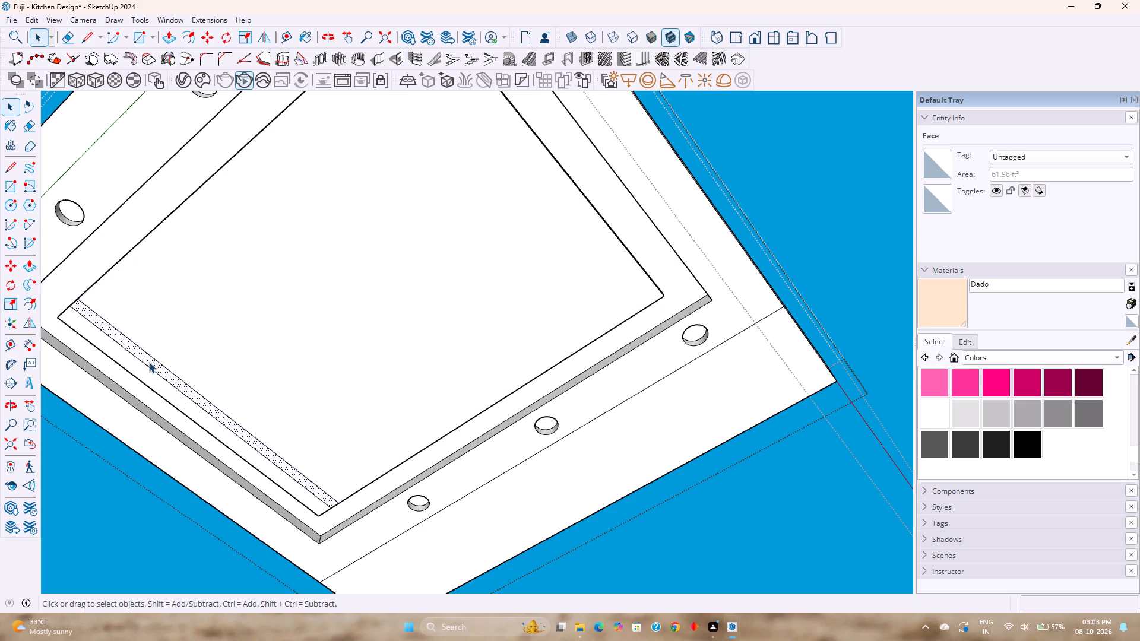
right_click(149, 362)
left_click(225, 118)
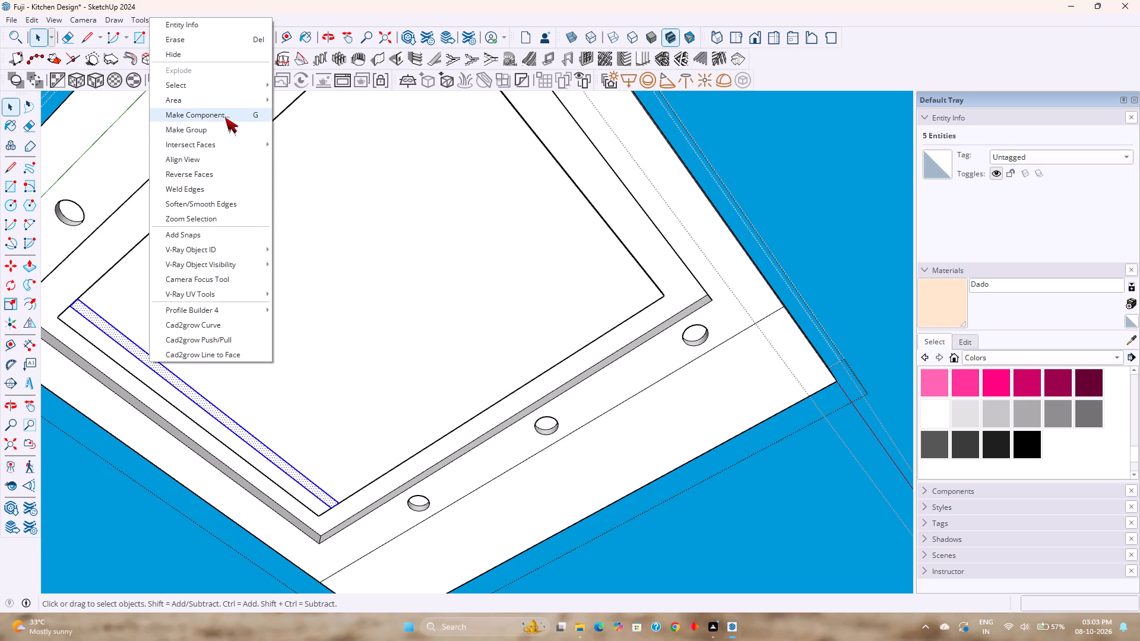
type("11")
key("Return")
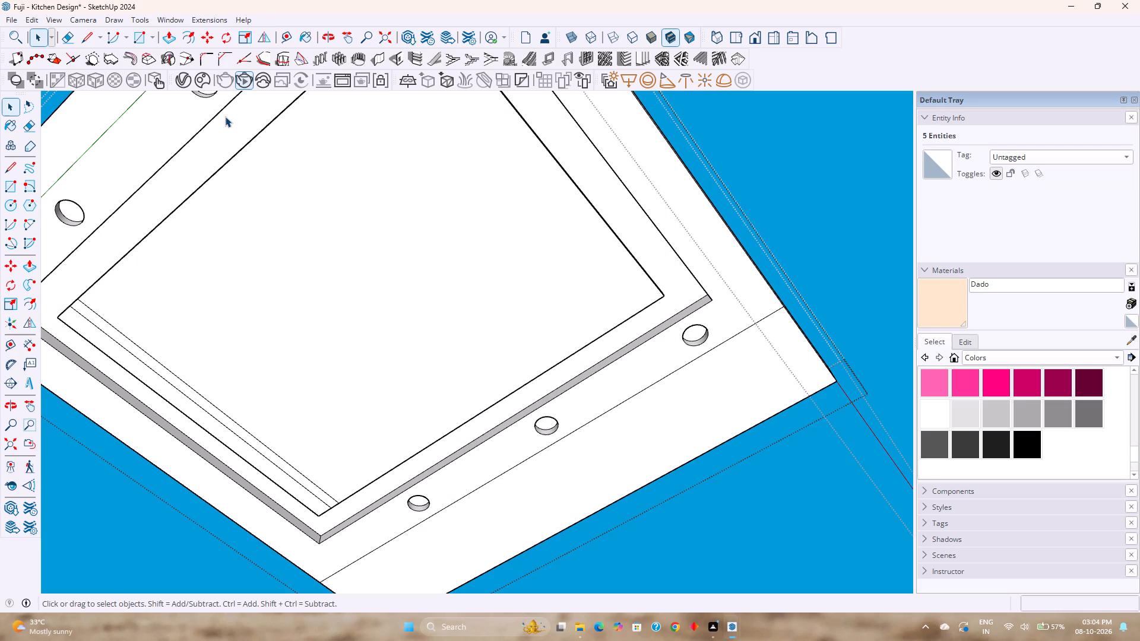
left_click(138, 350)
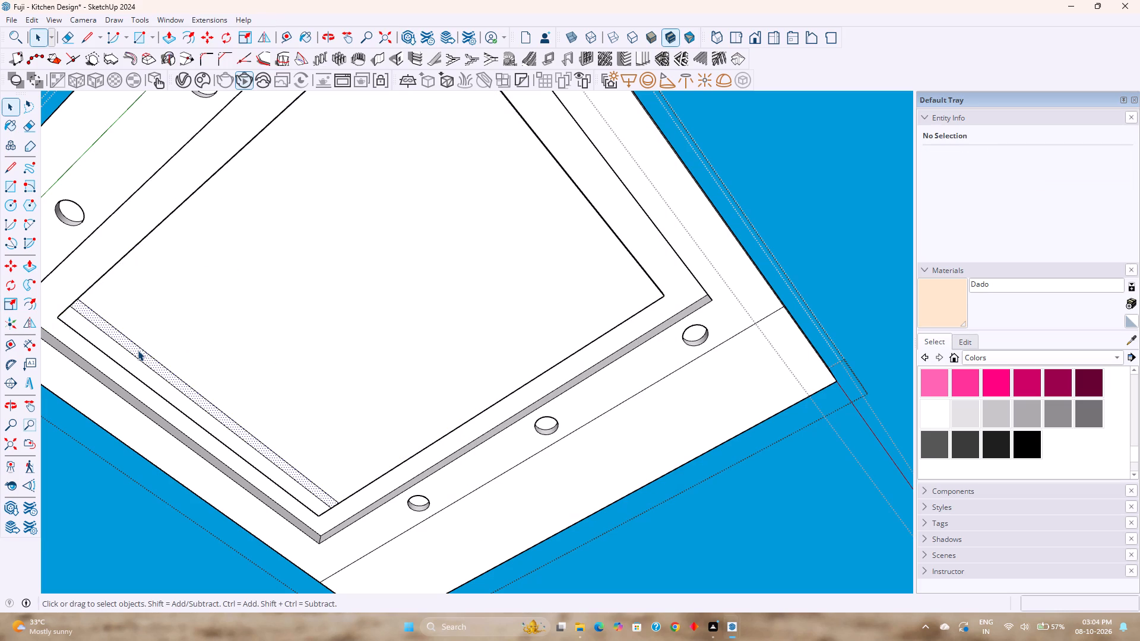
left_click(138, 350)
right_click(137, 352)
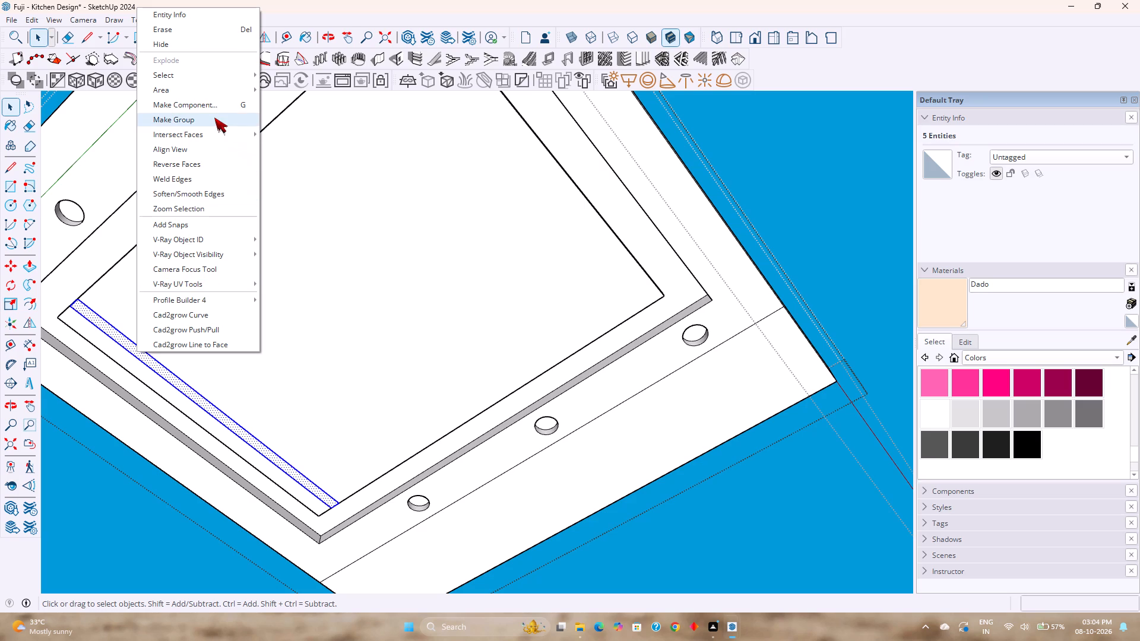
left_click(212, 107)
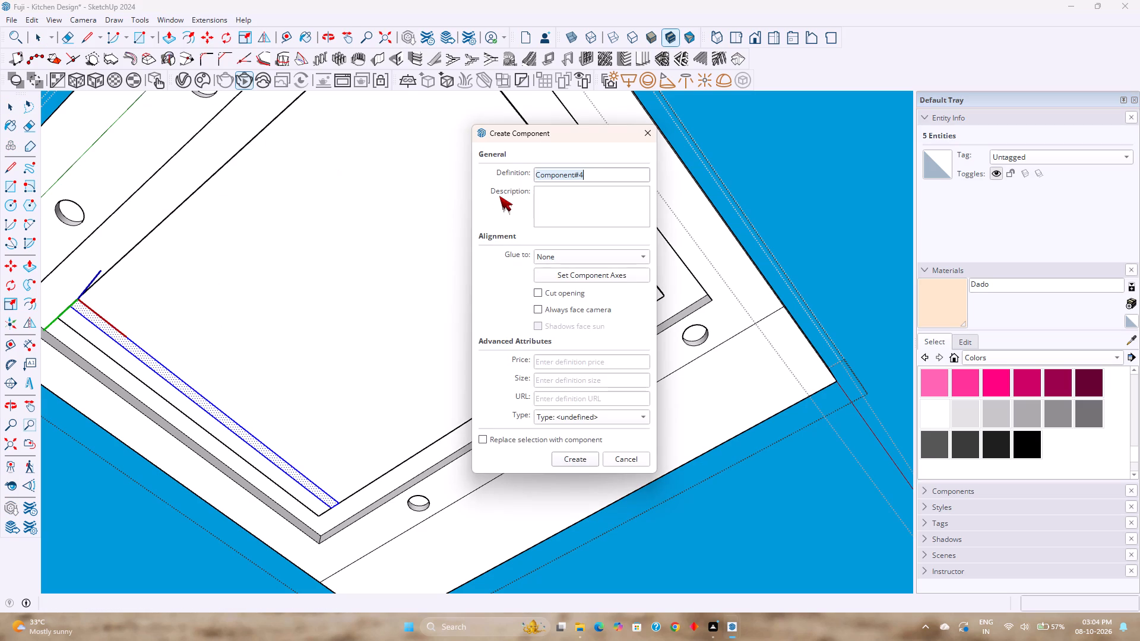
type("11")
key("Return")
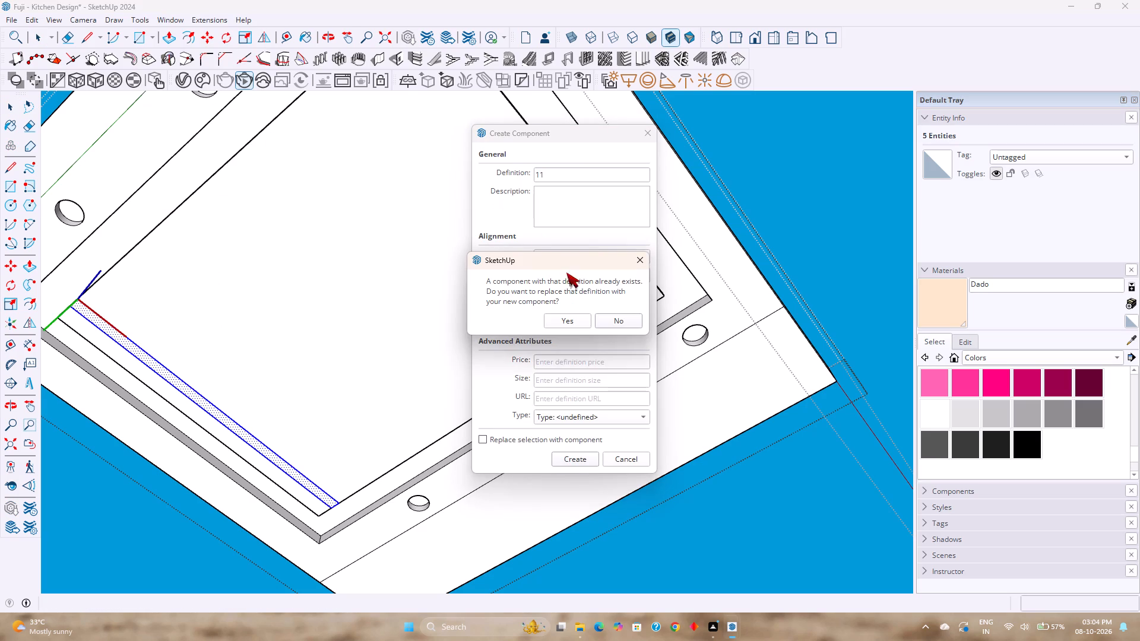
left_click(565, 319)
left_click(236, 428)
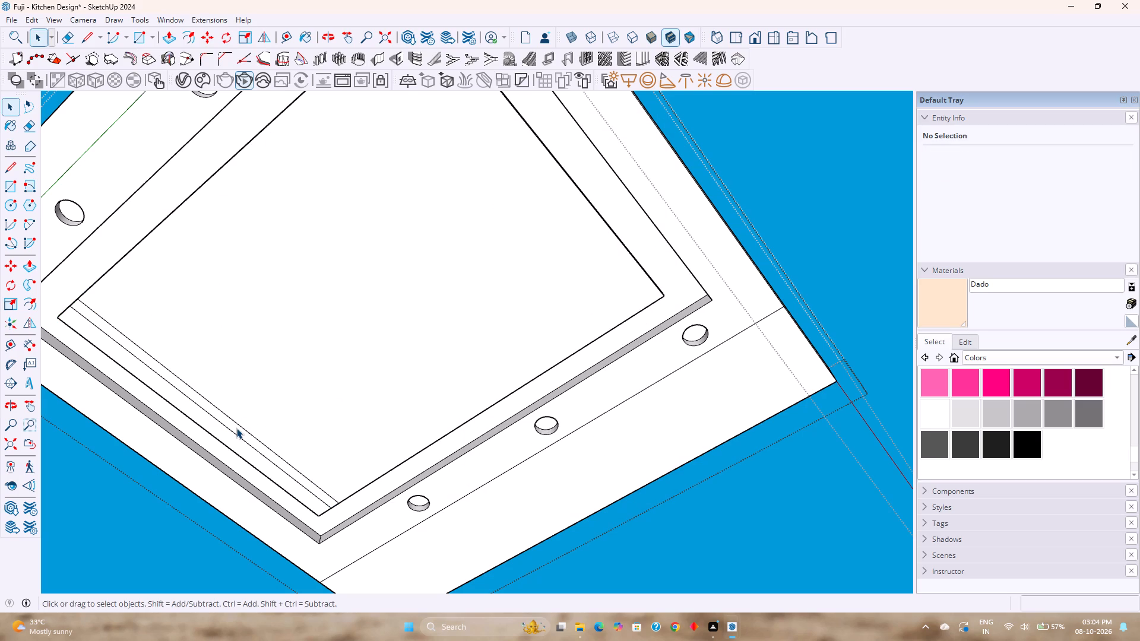
Group the 3" strip face together with its bounding edges on the central panel.
middle_click_drag(264, 407, 407, 406, "shift")
middle_click_drag(420, 398, 422, 443)
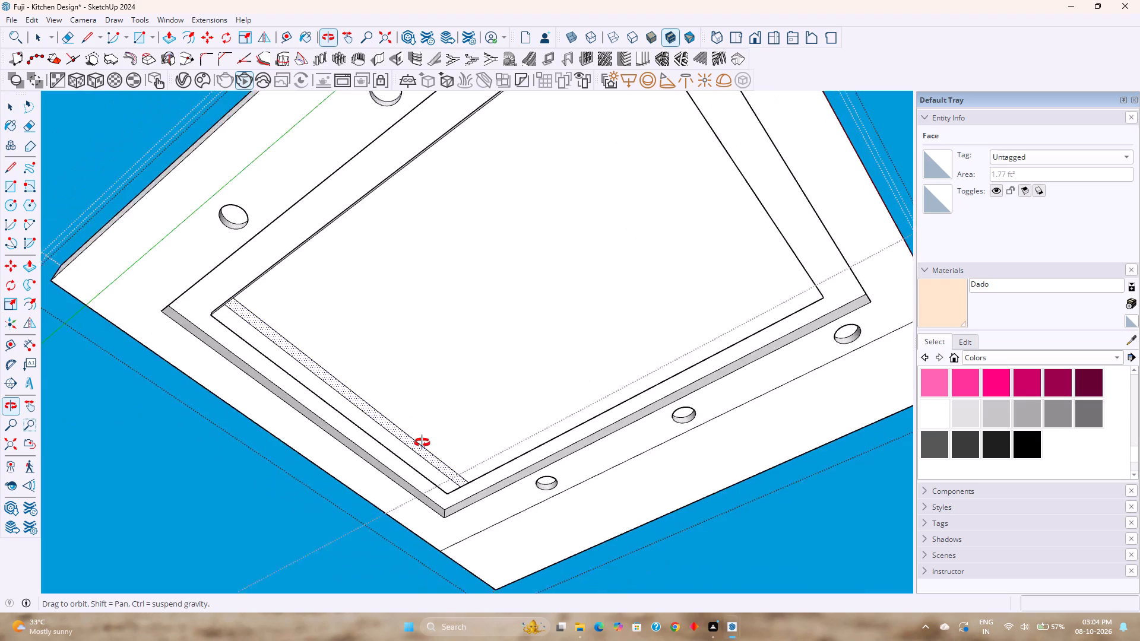
middle_click_drag(422, 443, 410, 529)
scroll(251, 314, "up", 19)
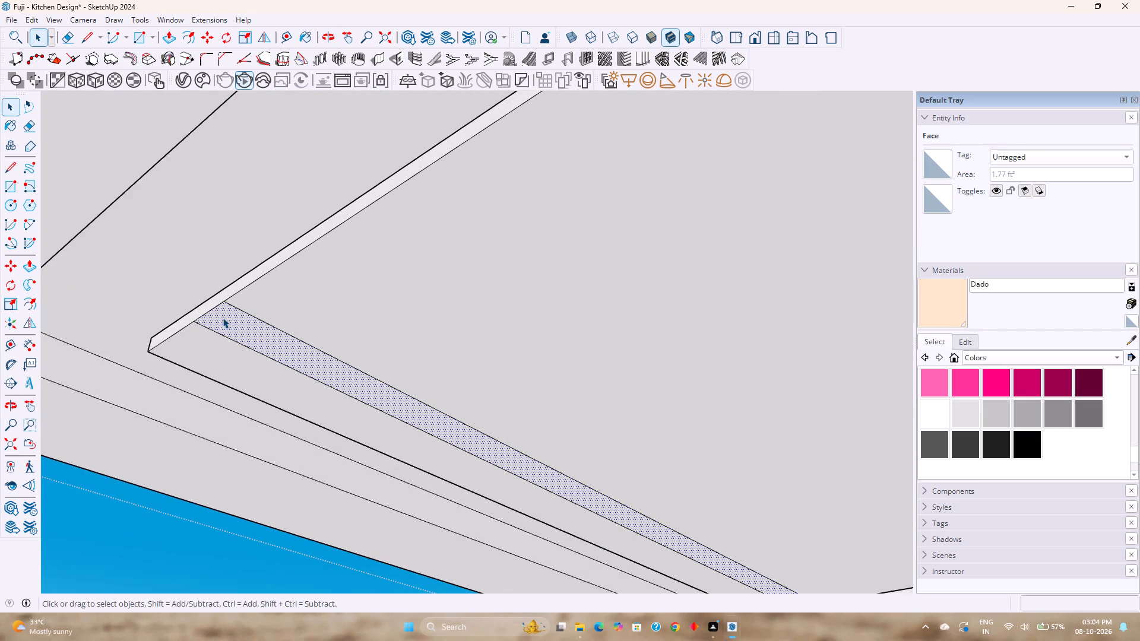
scroll(223, 318, "up", 2)
double_click(223, 319)
right_click(223, 319)
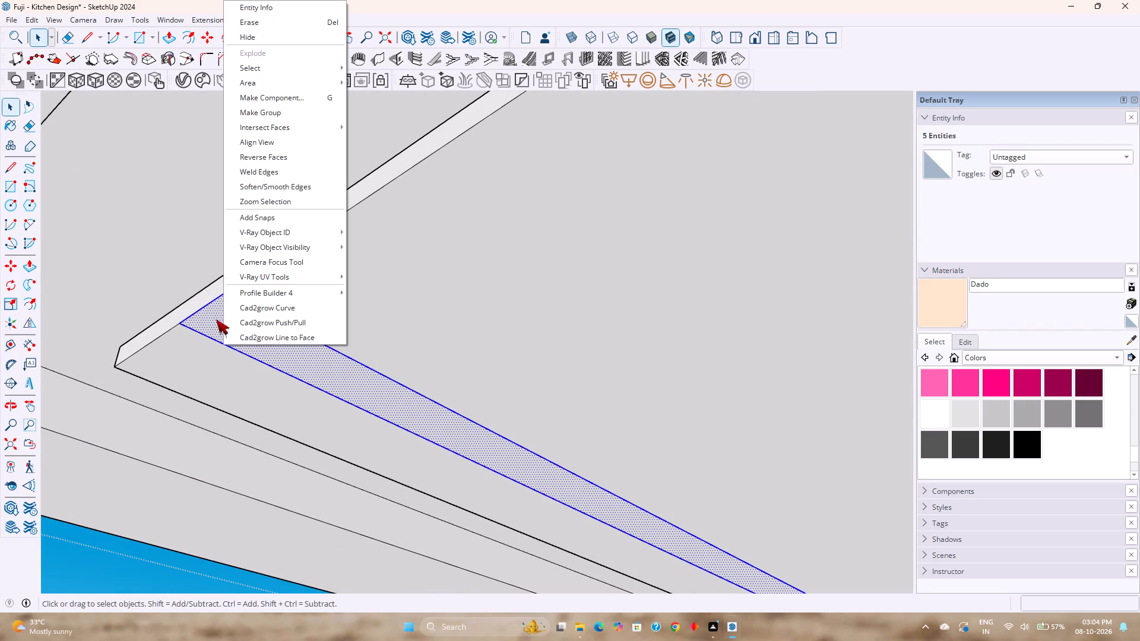
triple_click(202, 317)
left_click(202, 317)
double_click(221, 319)
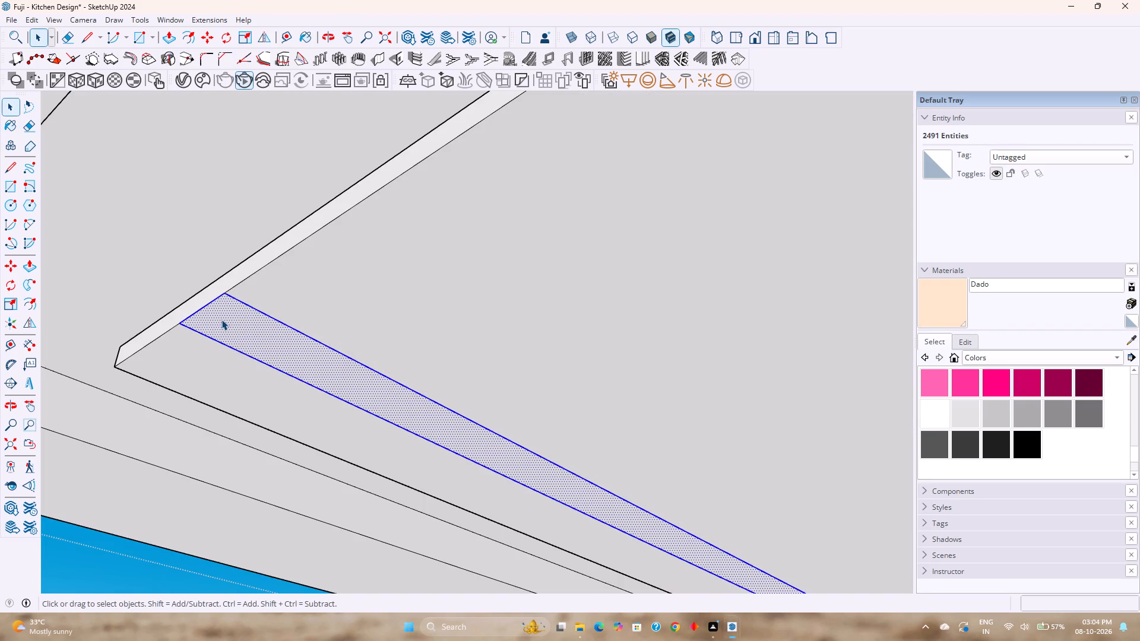
right_click(221, 319)
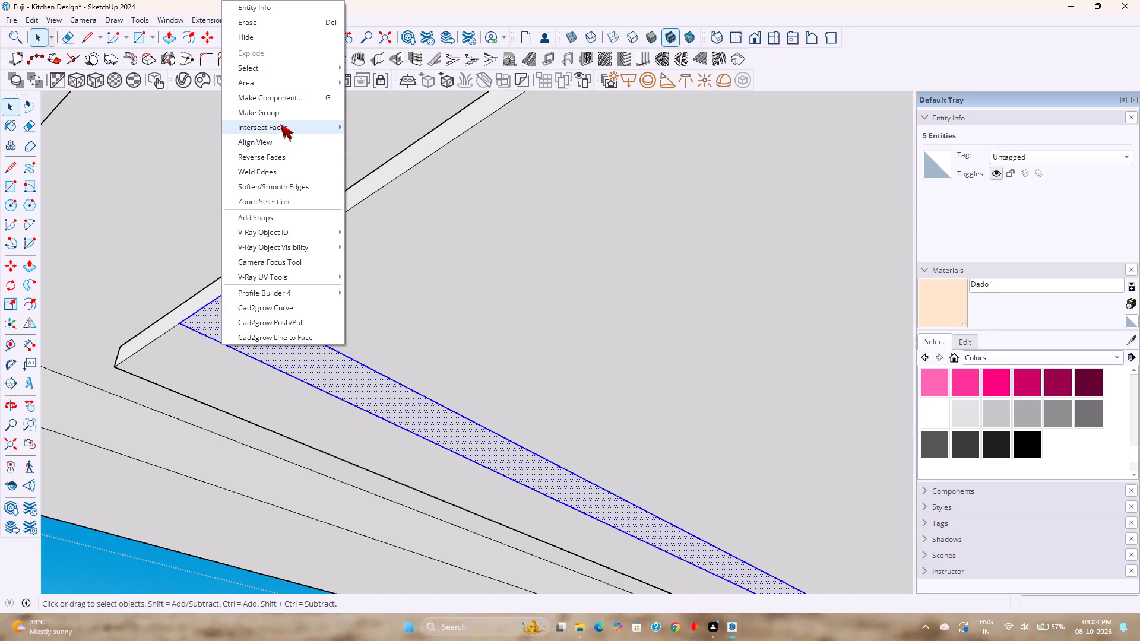
left_click(280, 117)
Convert the strip group into a component named 11, replacing the existing definition of that name.
right_click(225, 329)
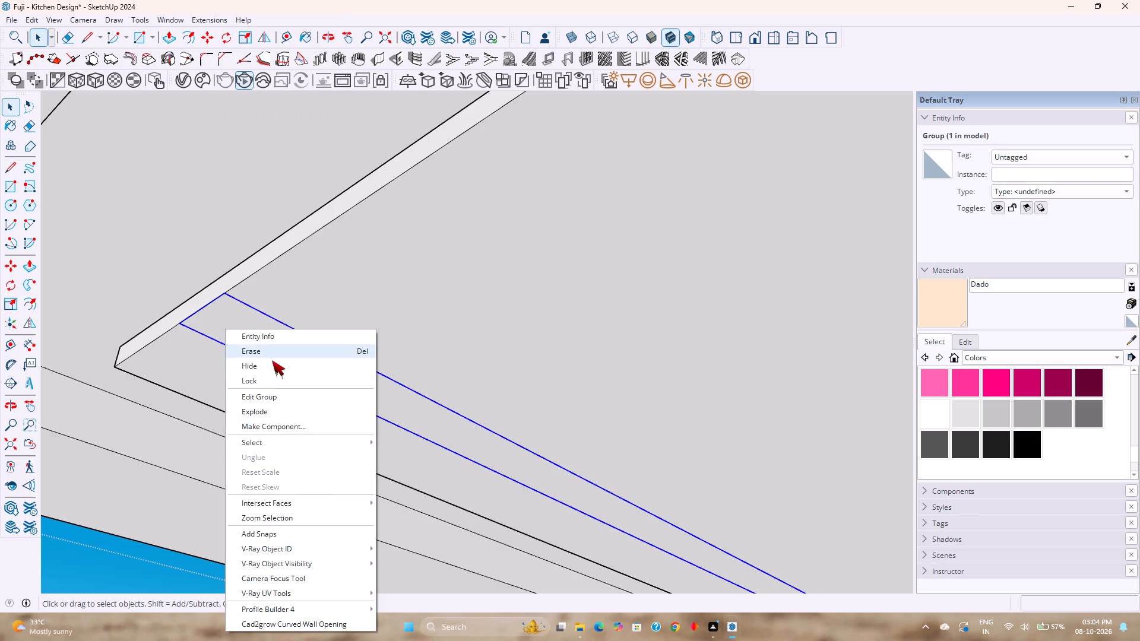
left_click(294, 426)
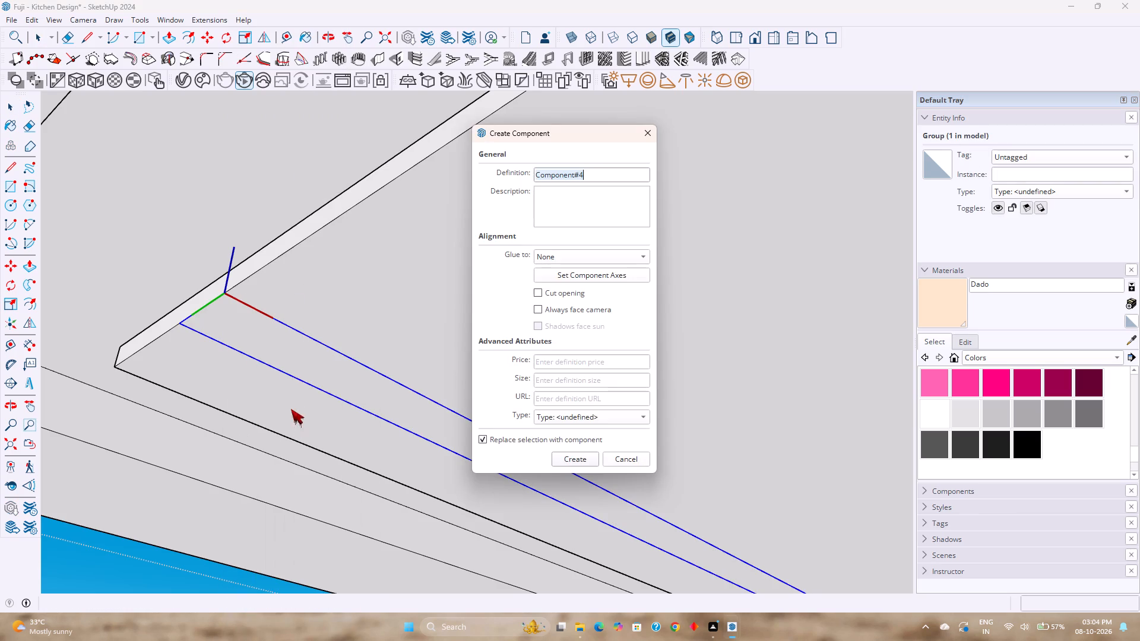
type("11")
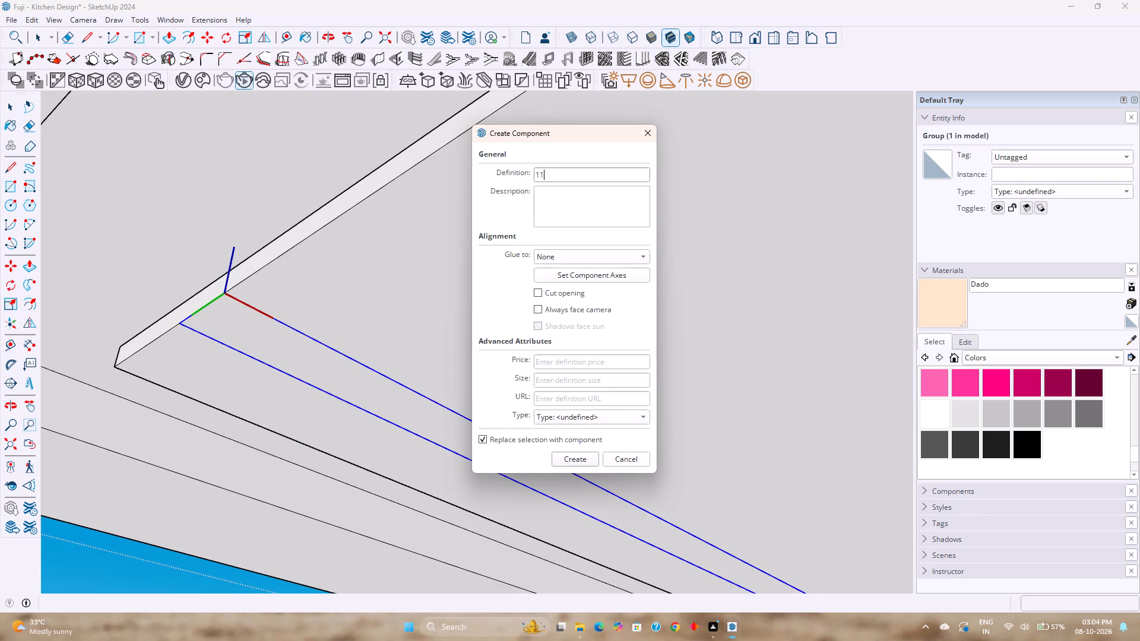
key("Return")
left_click(552, 319)
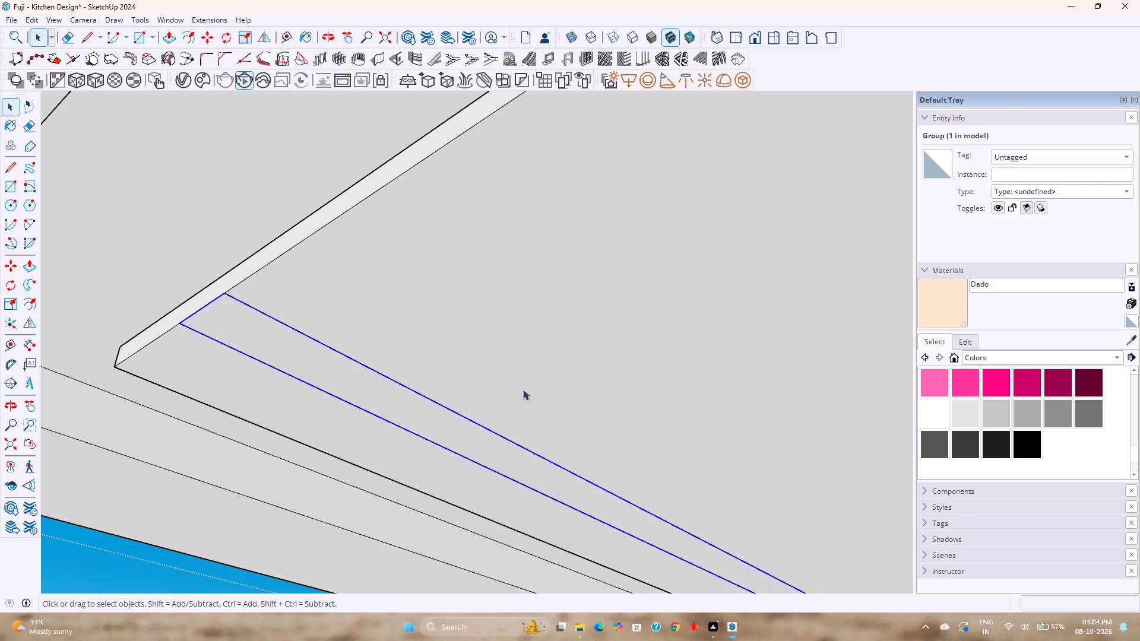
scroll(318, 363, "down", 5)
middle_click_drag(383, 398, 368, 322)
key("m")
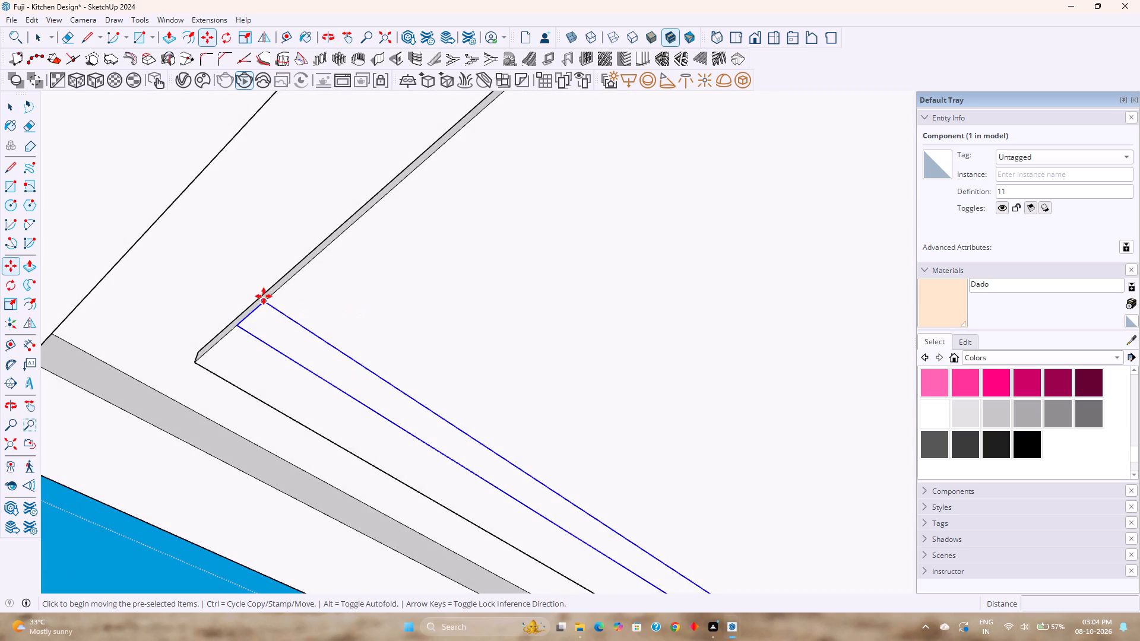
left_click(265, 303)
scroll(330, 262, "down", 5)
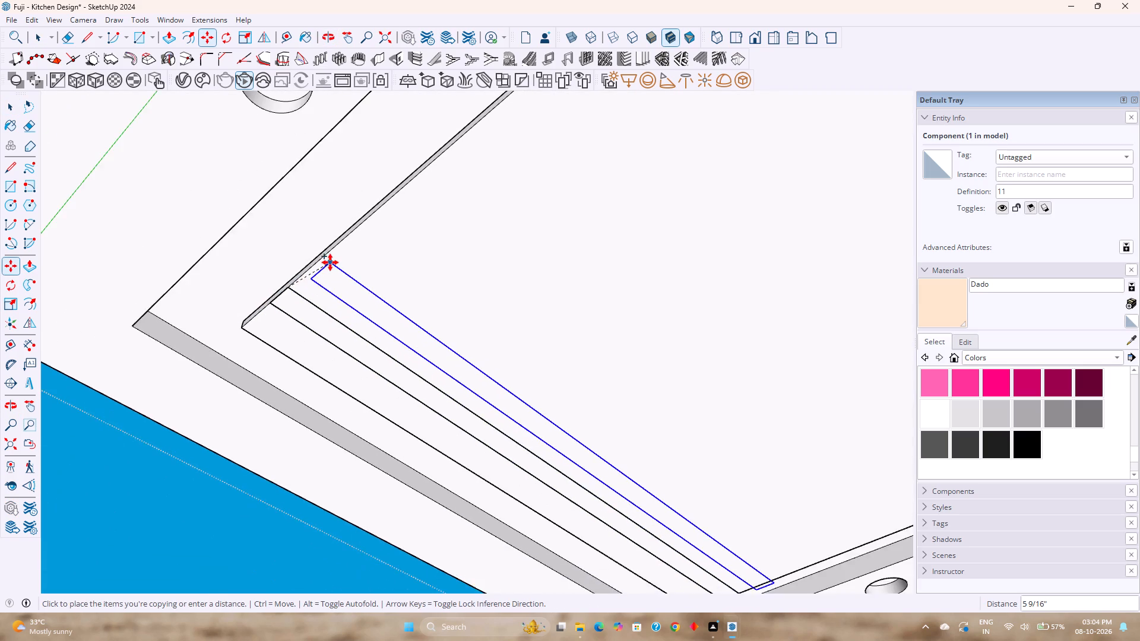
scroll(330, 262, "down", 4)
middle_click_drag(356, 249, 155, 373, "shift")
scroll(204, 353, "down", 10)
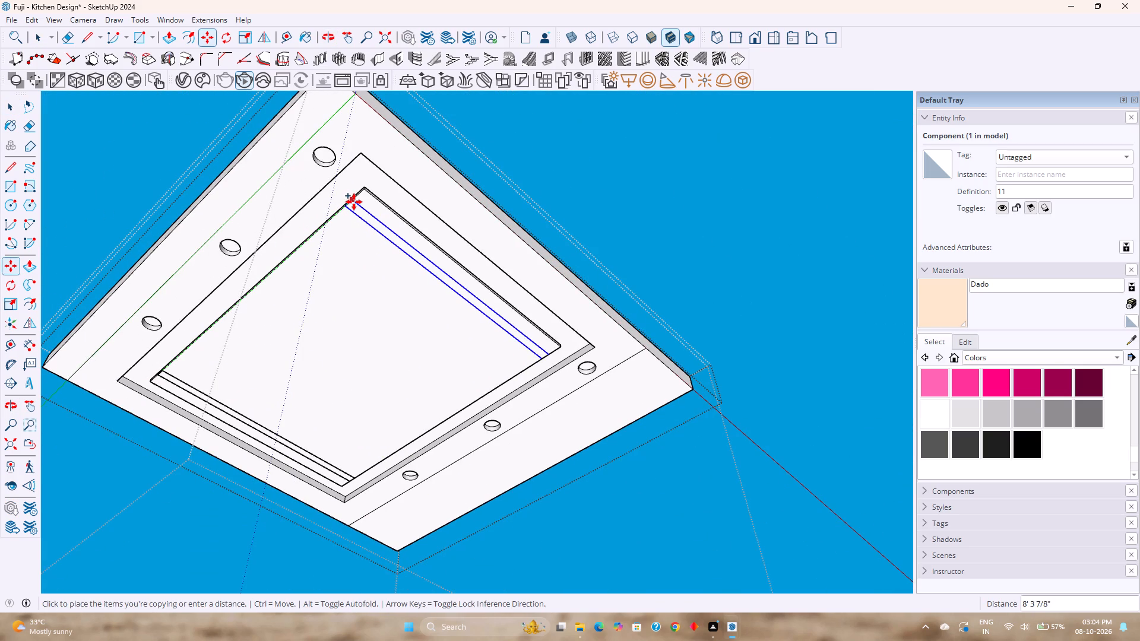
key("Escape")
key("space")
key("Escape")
Place a guide 5" inside the central panel's edge opposite the strip component.
middle_click_drag(278, 361, 357, 215)
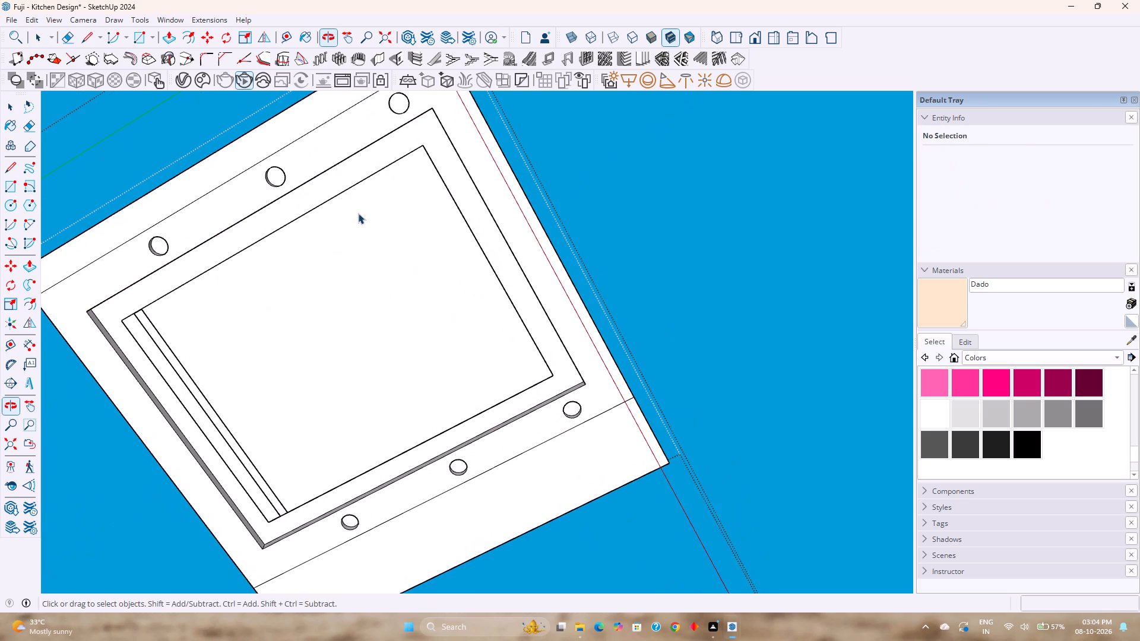
scroll(147, 320, "up", 13)
middle_click_drag(146, 322, 148, 351)
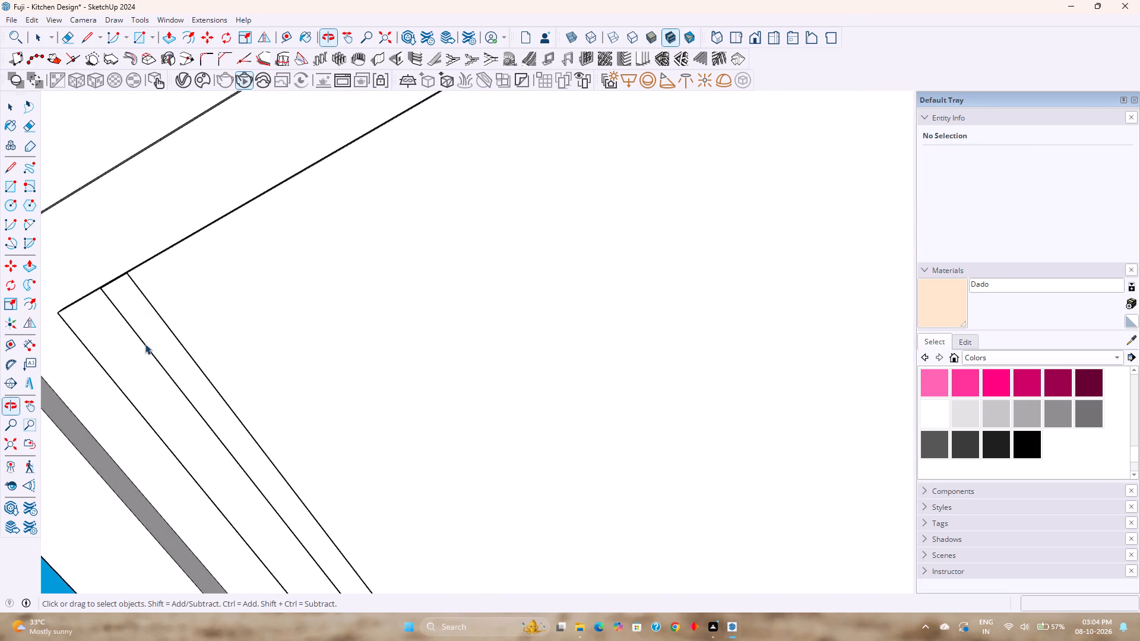
scroll(145, 339, "down", 12)
left_click(283, 36)
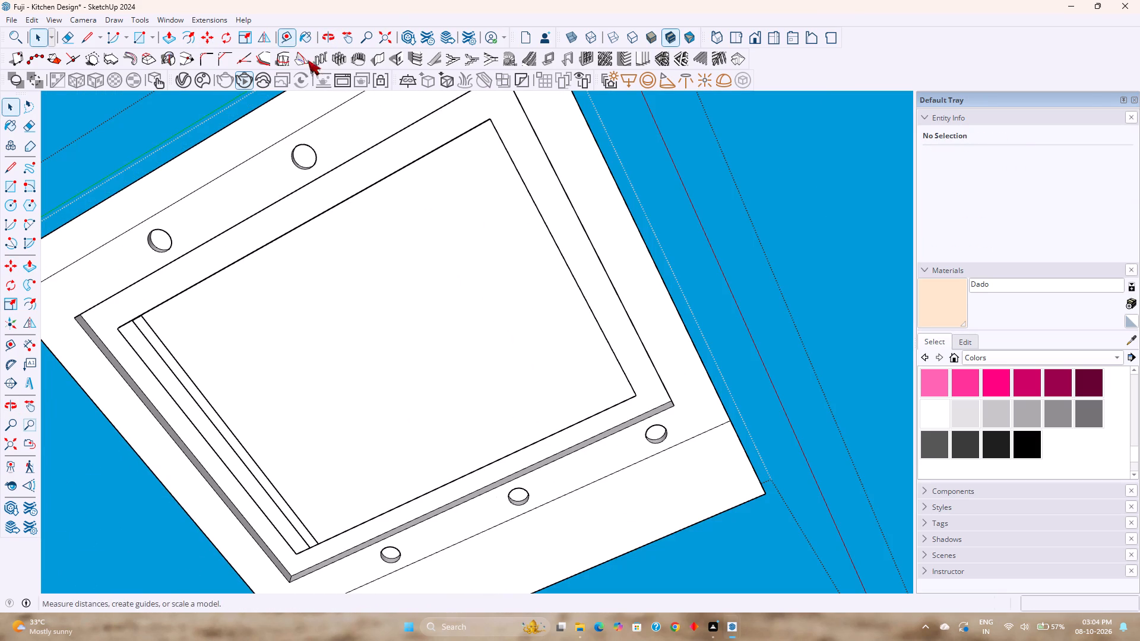
left_click(533, 202)
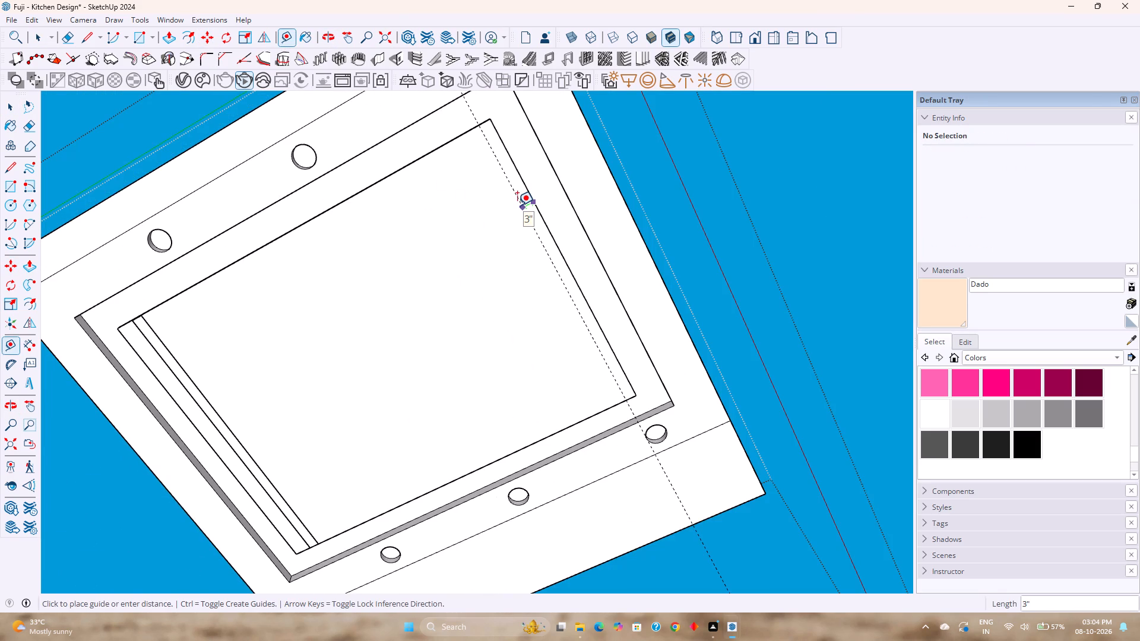
key("5")
key("Return")
key("space")
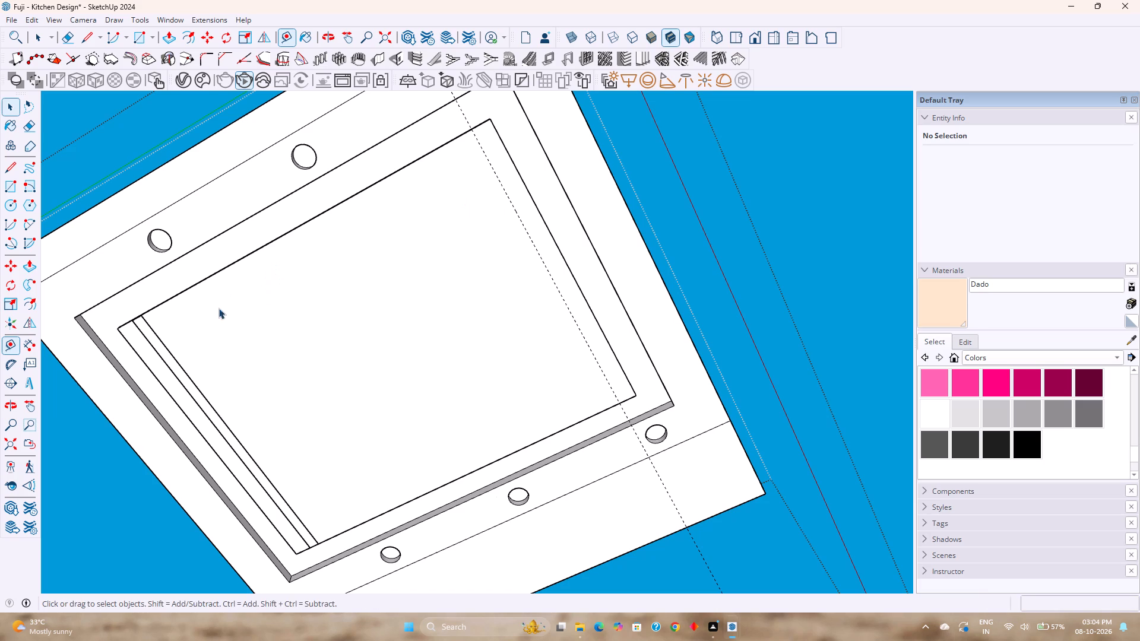
Inside the ceiling group, copy strip component 11 8' 4" across to the guide and divide the span into 8 equal spacings.
left_click(161, 346)
double_click(160, 333)
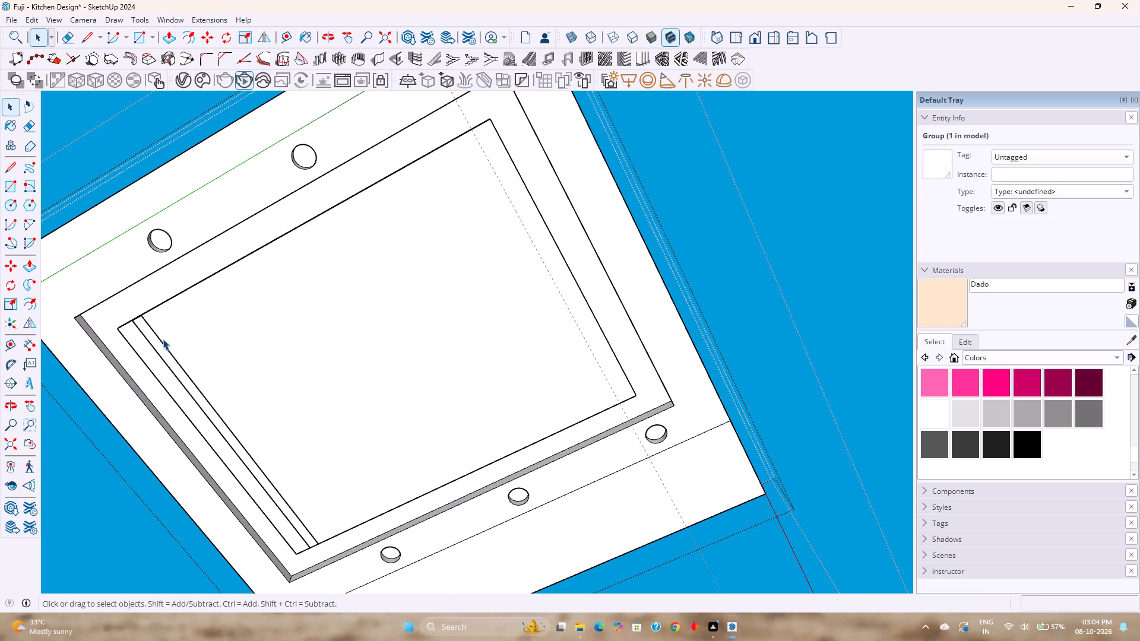
left_click(159, 345)
key("m")
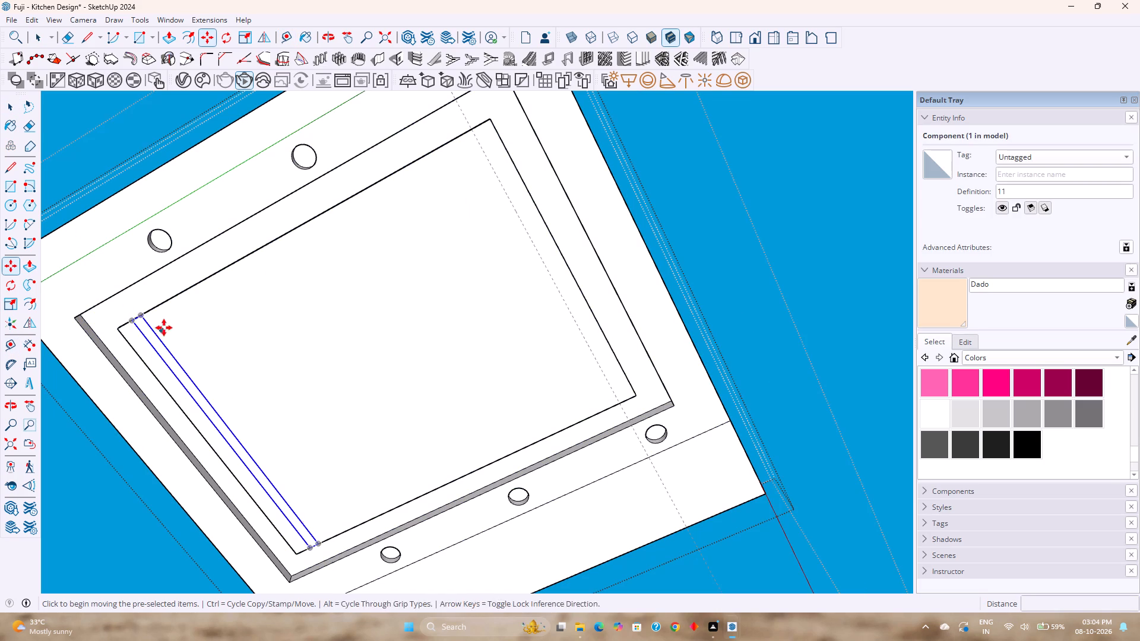
left_click(141, 315)
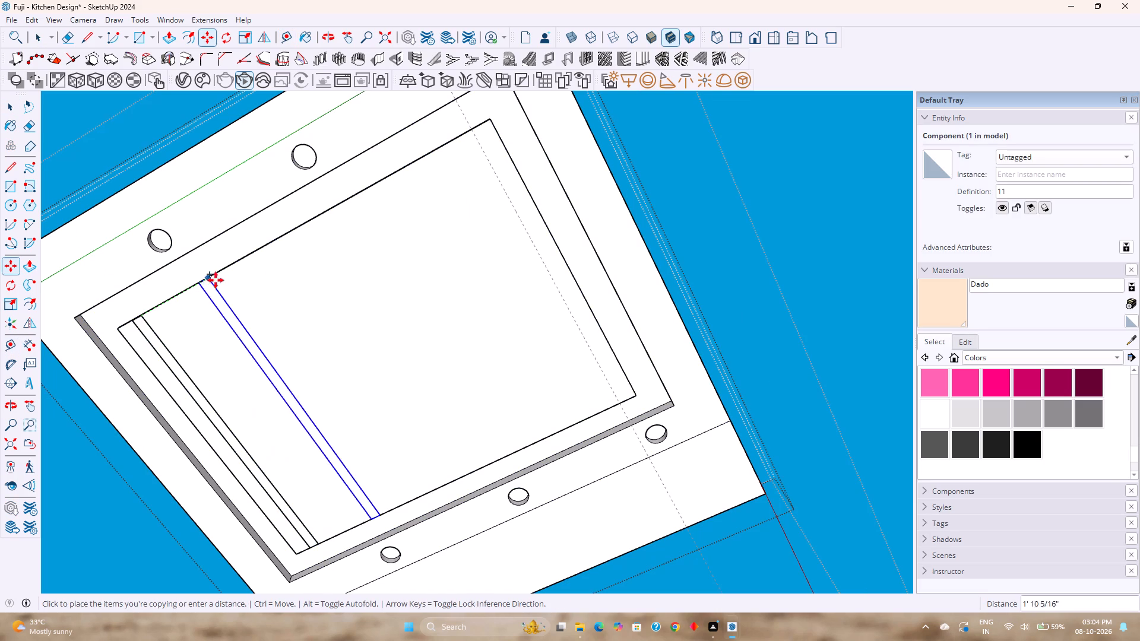
left_click(474, 129)
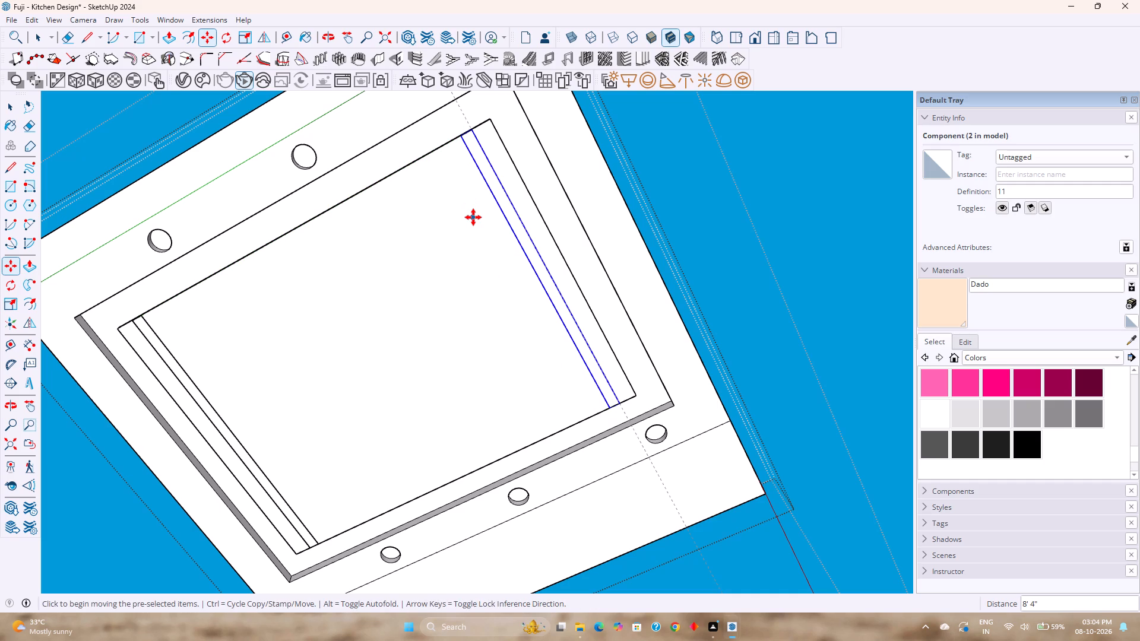
key("slash")
key("8")
key("Return")
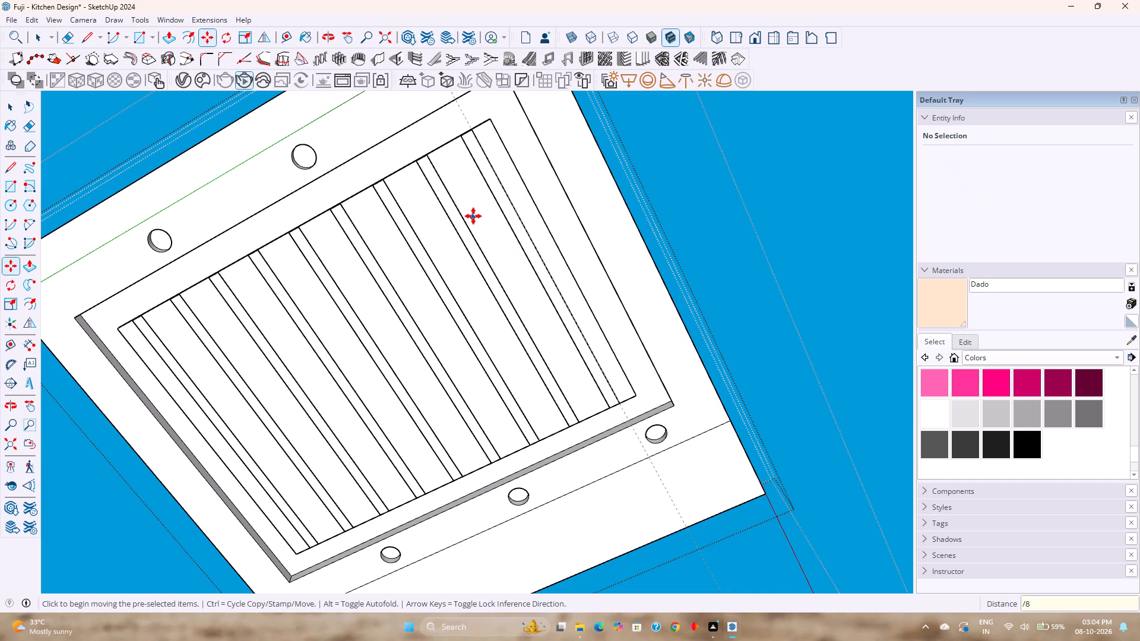
Change the strip array to 7 equal spacings between the first strip and the one at the guide.
key("slash")
key("7")
key("Return")
key("space")
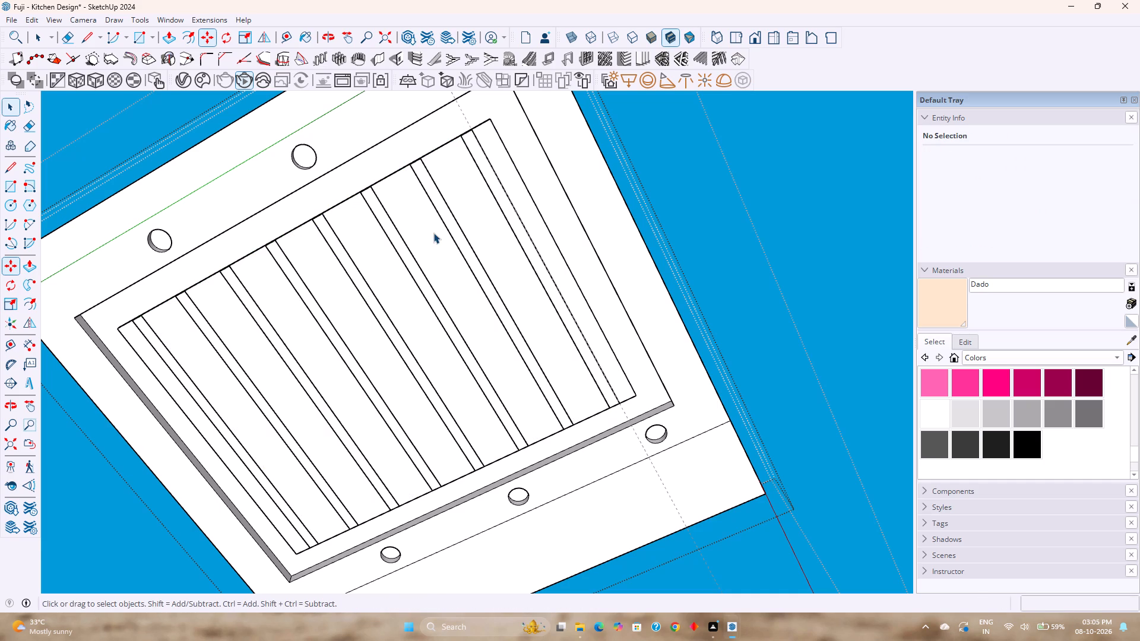
Inside strip component 11, extrude the strip face 1" down from the central panel.
scroll(503, 197, "up", 3)
double_click(503, 197)
scroll(503, 197, "up", 3)
middle_click_drag(503, 197, 515, 354)
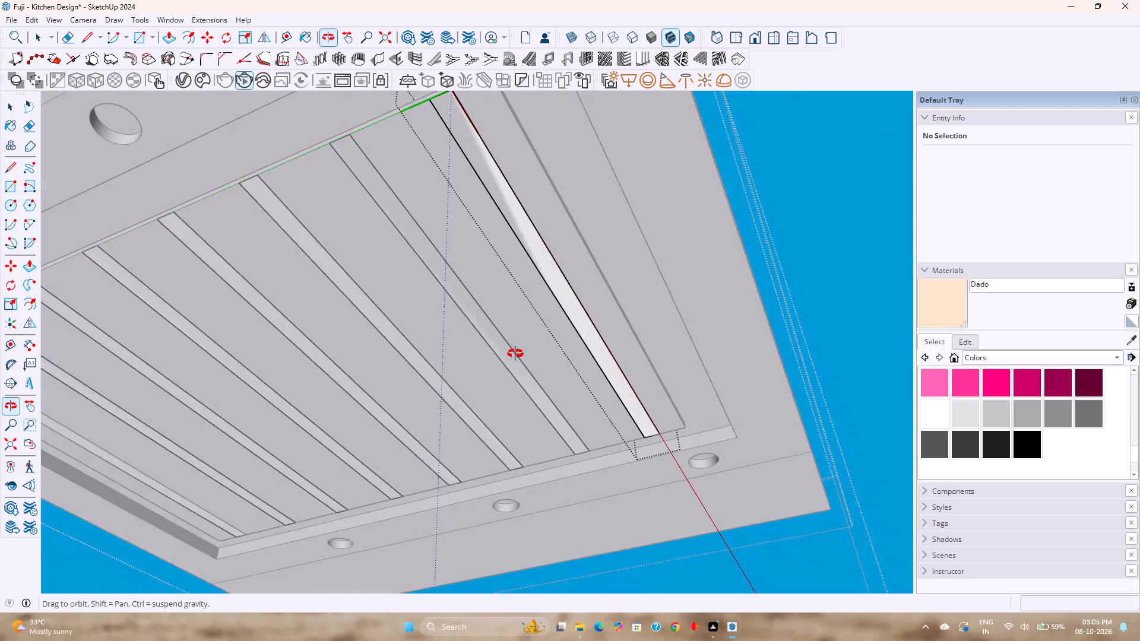
middle_click_drag(515, 354, 513, 383)
key("p")
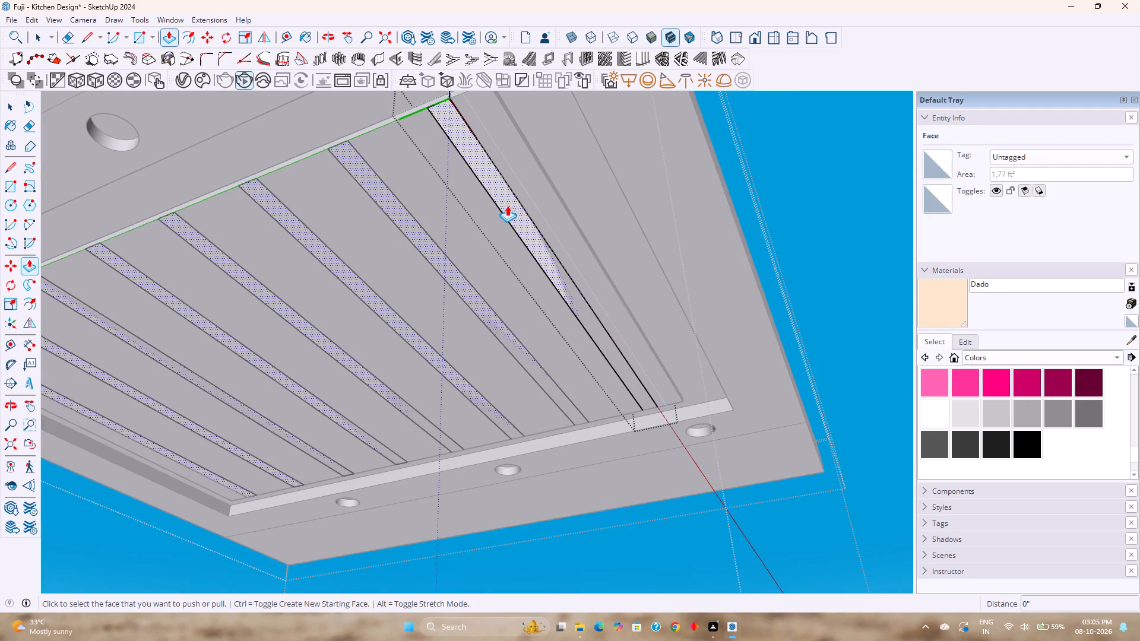
left_click(507, 205)
key("1")
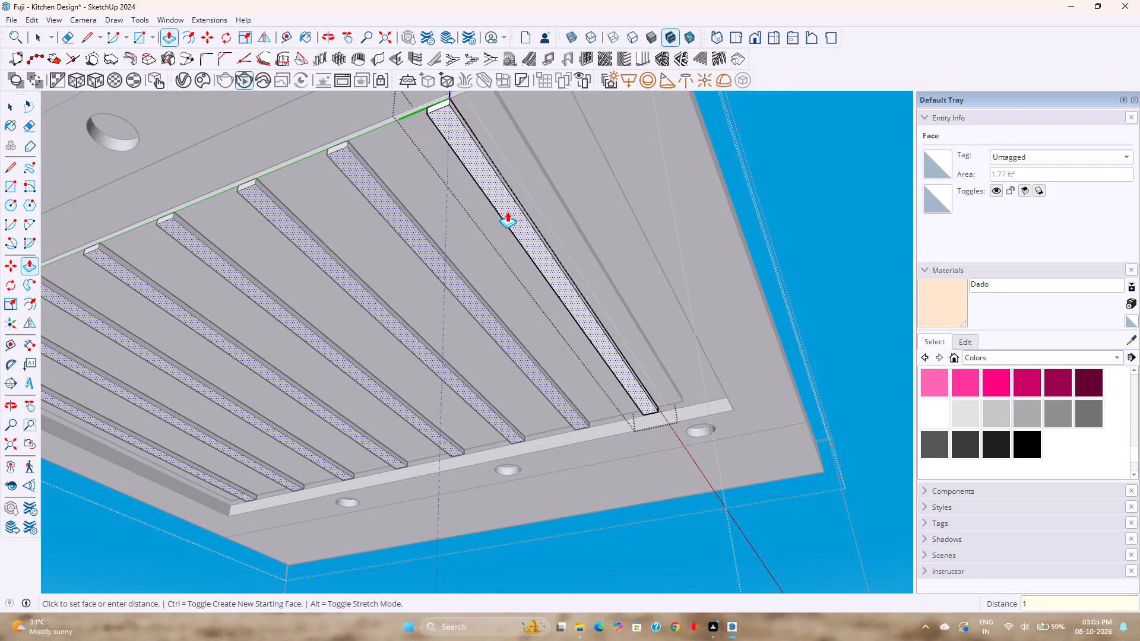
key("Return")
Extend one end face of strip component 11 outward by 1" with Push/Pull.
middle_click_drag(474, 191, 535, 389, "shift")
scroll(495, 304, "up", 4)
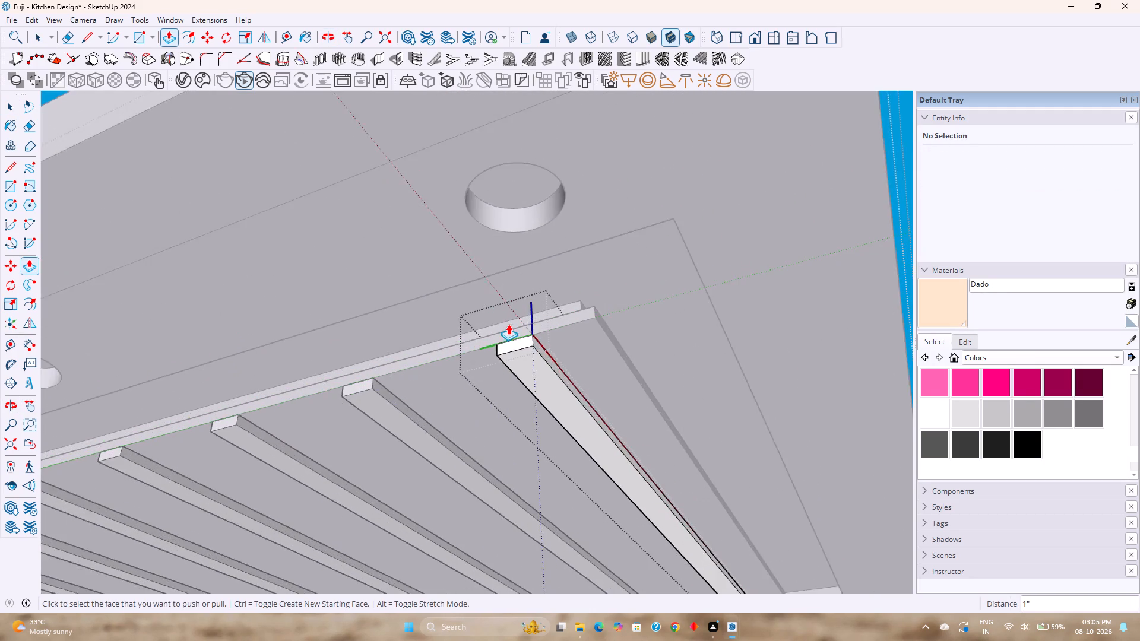
scroll(513, 331, "up", 5)
left_click(518, 344)
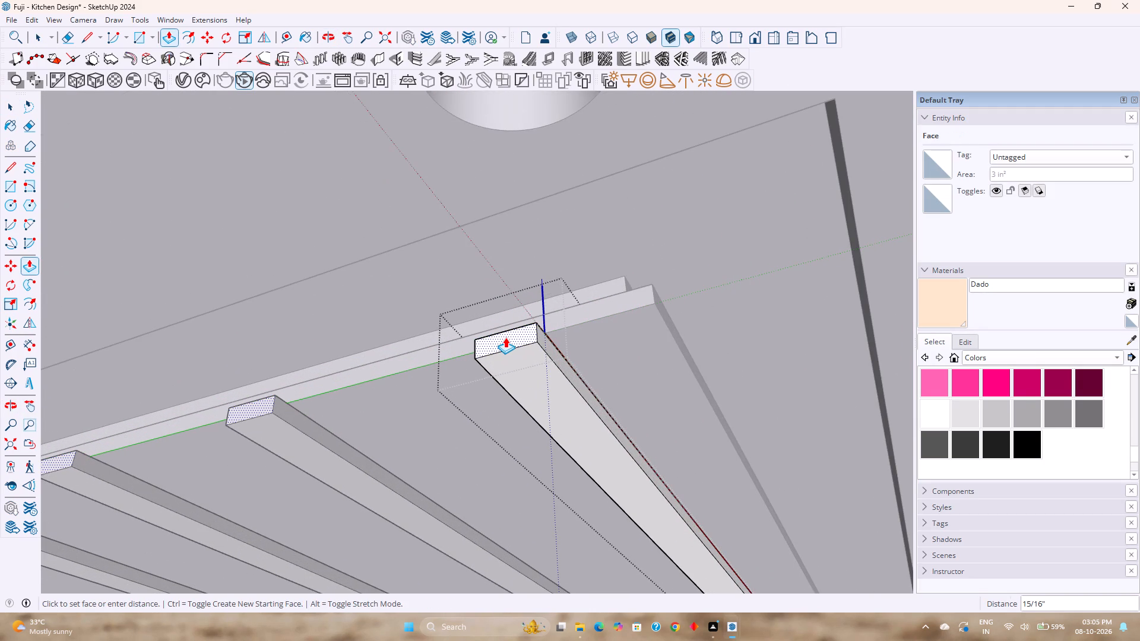
key("1")
key("Return")
Extend the opposite end face of strip component 11 by the same 1" and leave the component and ceiling group.
middle_click_drag(527, 355, 368, 338)
scroll(368, 338, "down", 6)
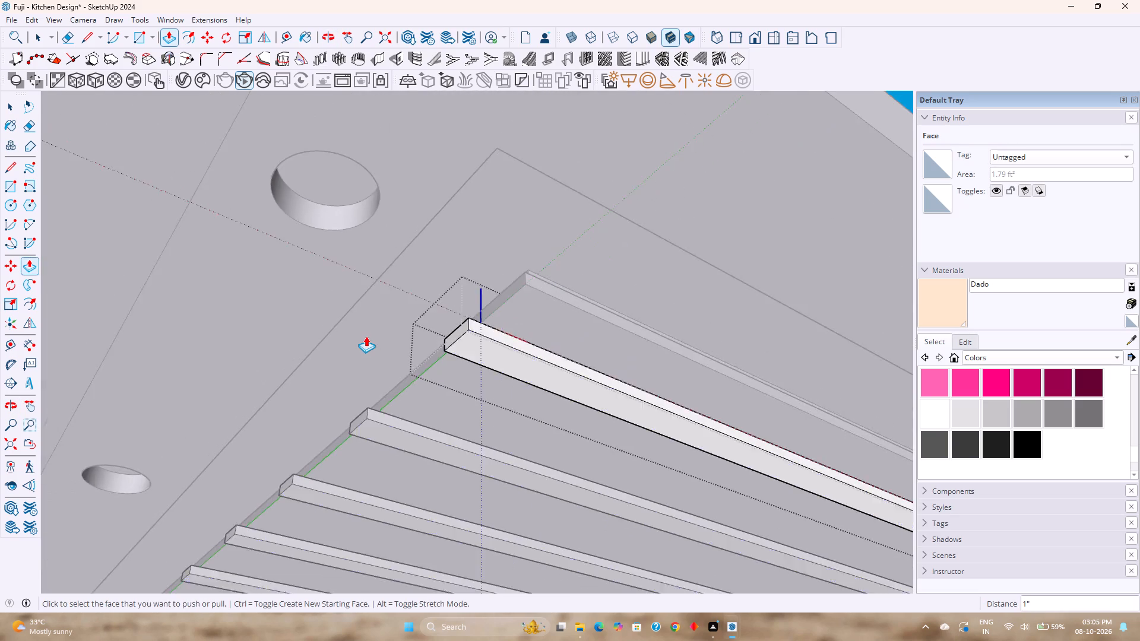
scroll(366, 336, "down", 7)
middle_click_drag(466, 372, 336, 382)
middle_click_drag(490, 395, 406, 371, "shift")
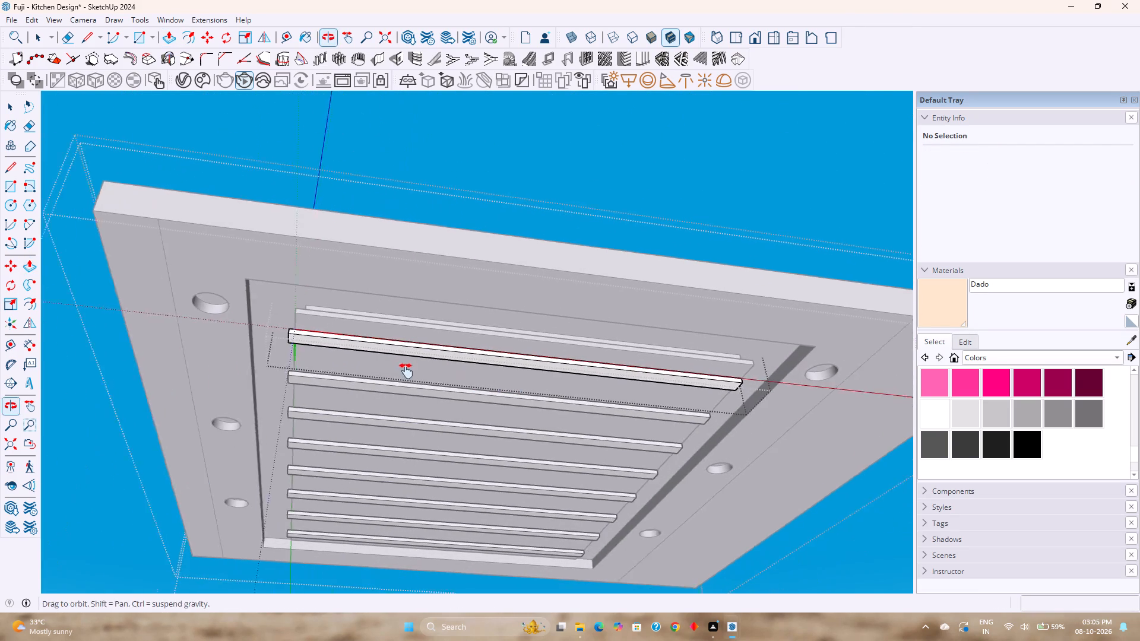
middle_click_drag(406, 371, 376, 372, "shift")
middle_click_drag(556, 367, 332, 393)
scroll(496, 375, "up", 9)
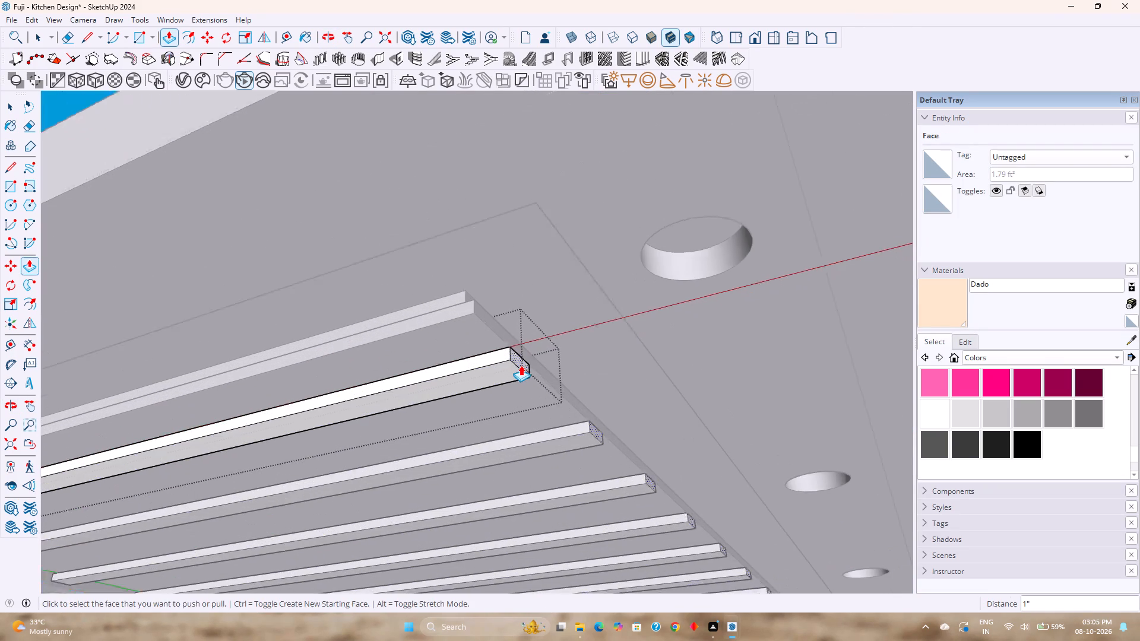
scroll(521, 365, "up", 1)
double_click(521, 365)
key("space")
middle_click_drag(475, 363, 629, 408)
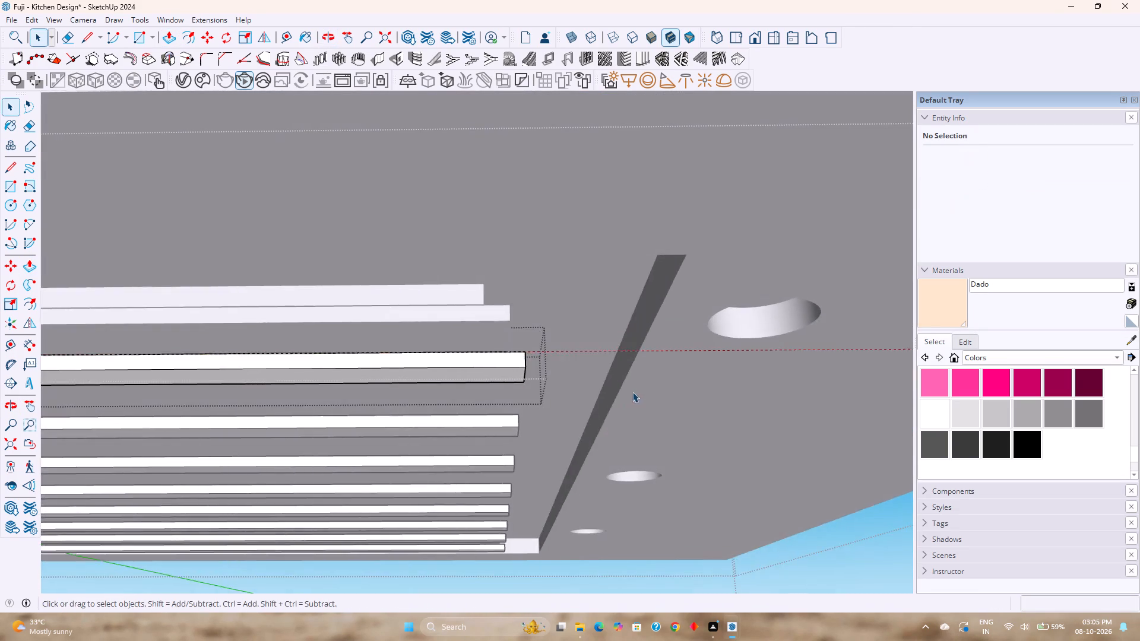
scroll(633, 392, "down", 8)
key("Escape")
key("space")
key("Escape")
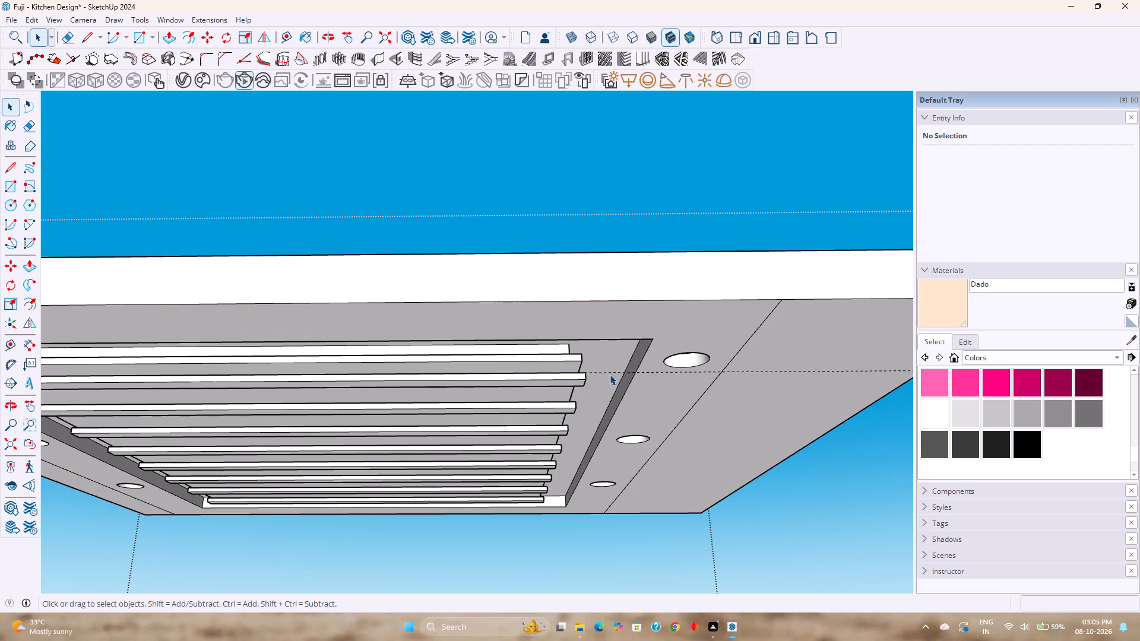
key("Escape")
scroll(609, 375, "down", 5)
key("Escape")
middle_click_drag(598, 408, 559, 287)
scroll(603, 456, "down", 5)
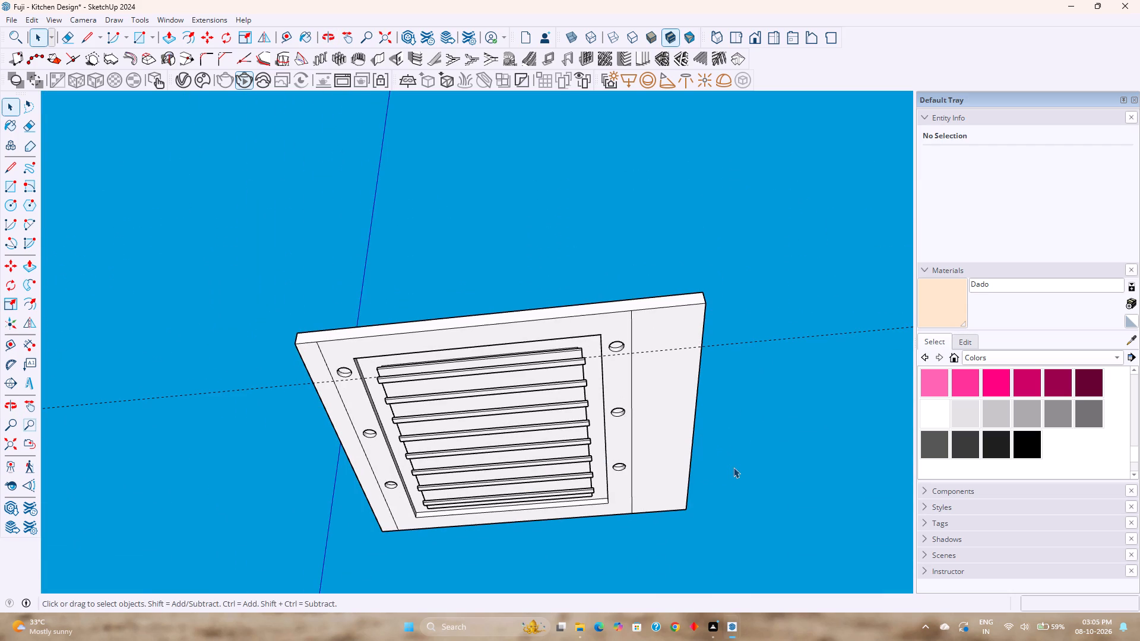
Unhide all the hidden kitchen objects around the false ceiling.
left_click(737, 467)
left_click(24, 23)
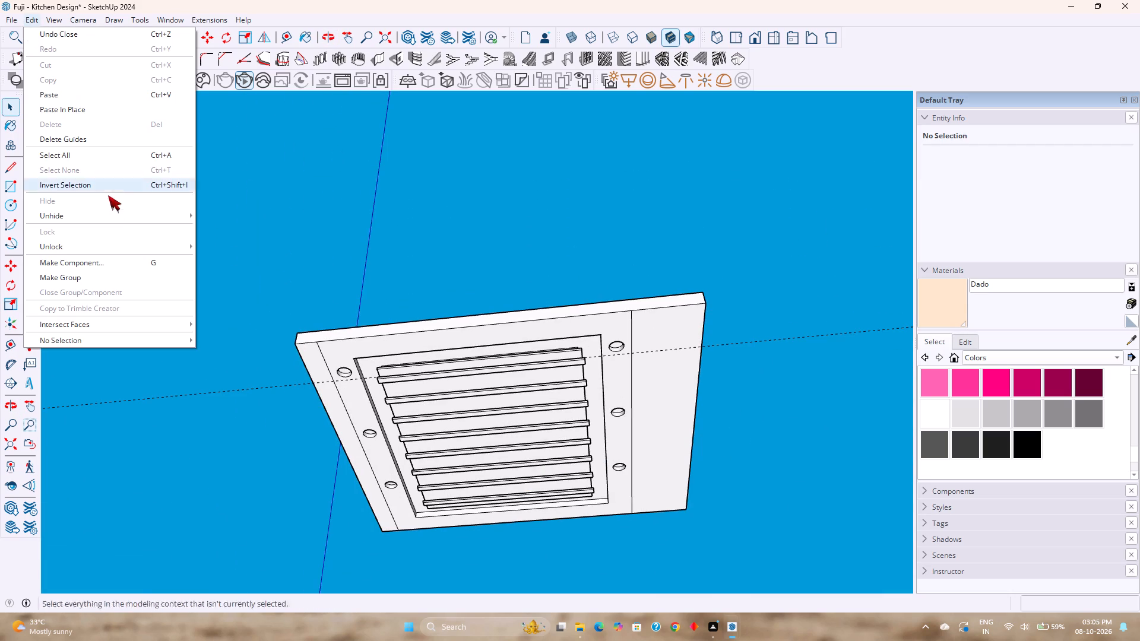
left_click(112, 220)
left_click(229, 243)
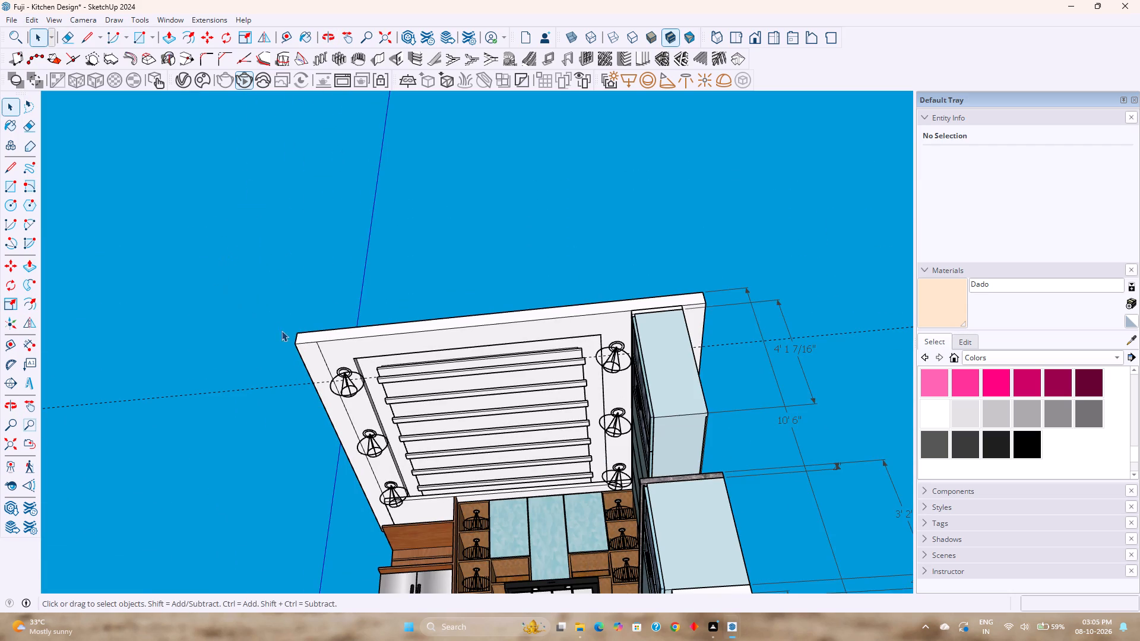
Inside the room group containing the ceiling, unhide all the hidden walls and close the group.
middle_click_drag(298, 342, 346, 525)
scroll(395, 358, "down", 5)
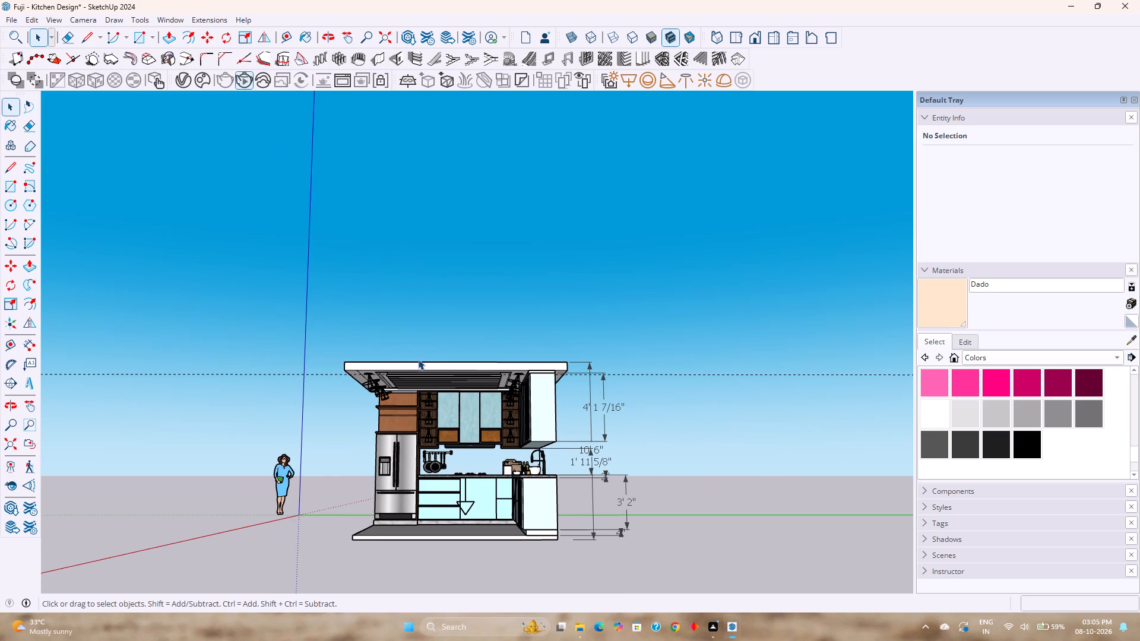
double_click(419, 365)
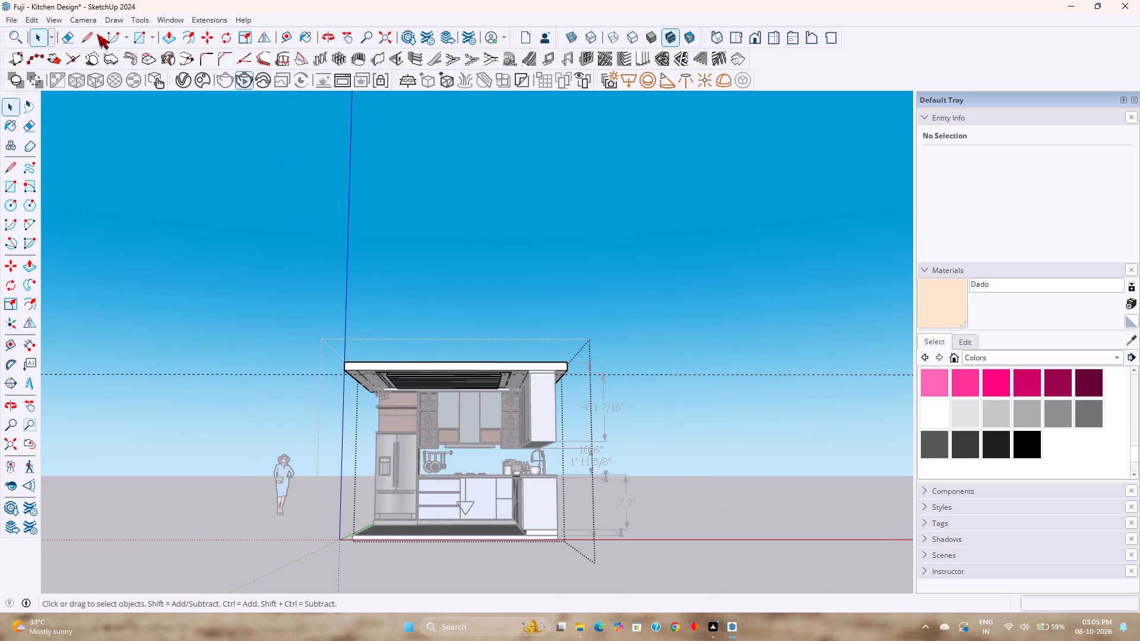
left_click(27, 14)
left_click(96, 217)
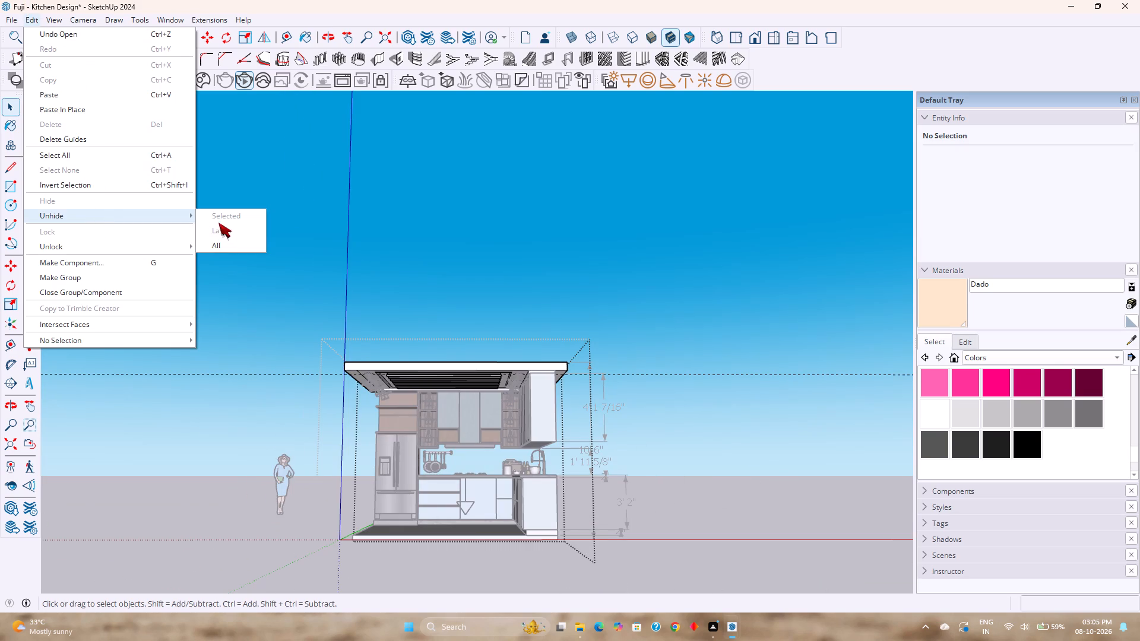
left_click(225, 243)
key("Escape")
left_click(683, 336)
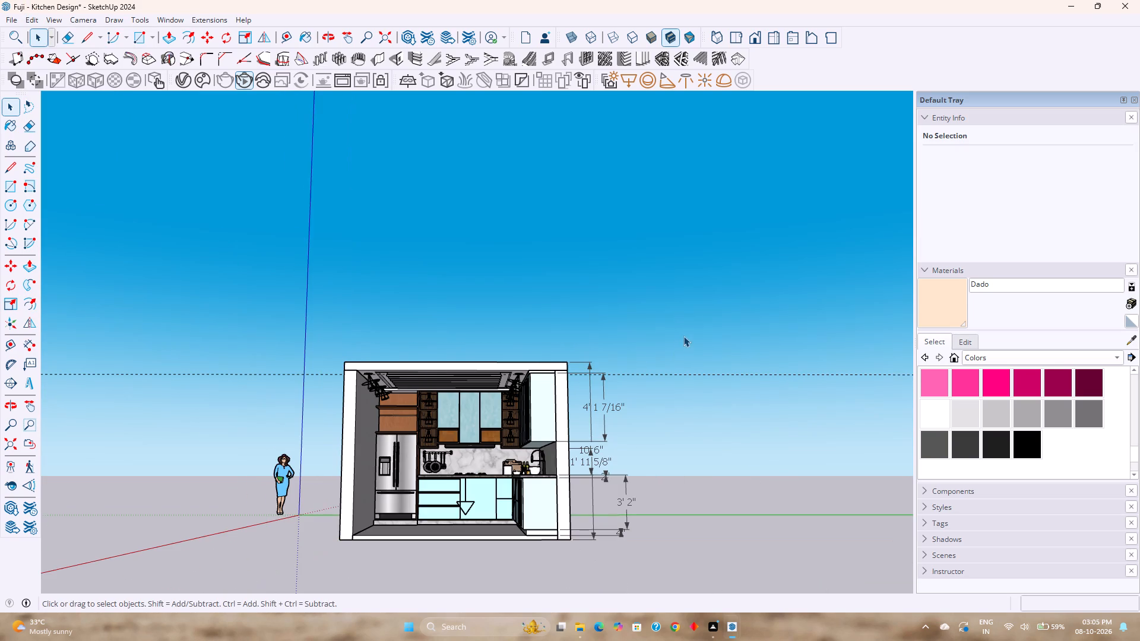
Examine the ceiling strips and lights from inside the restored kitchen.
key("Escape")
scroll(547, 372, "up", 2)
middle_click_drag(544, 369, 634, 361)
scroll(535, 376, "up", 1)
middle_click_drag(532, 380, 442, 264)
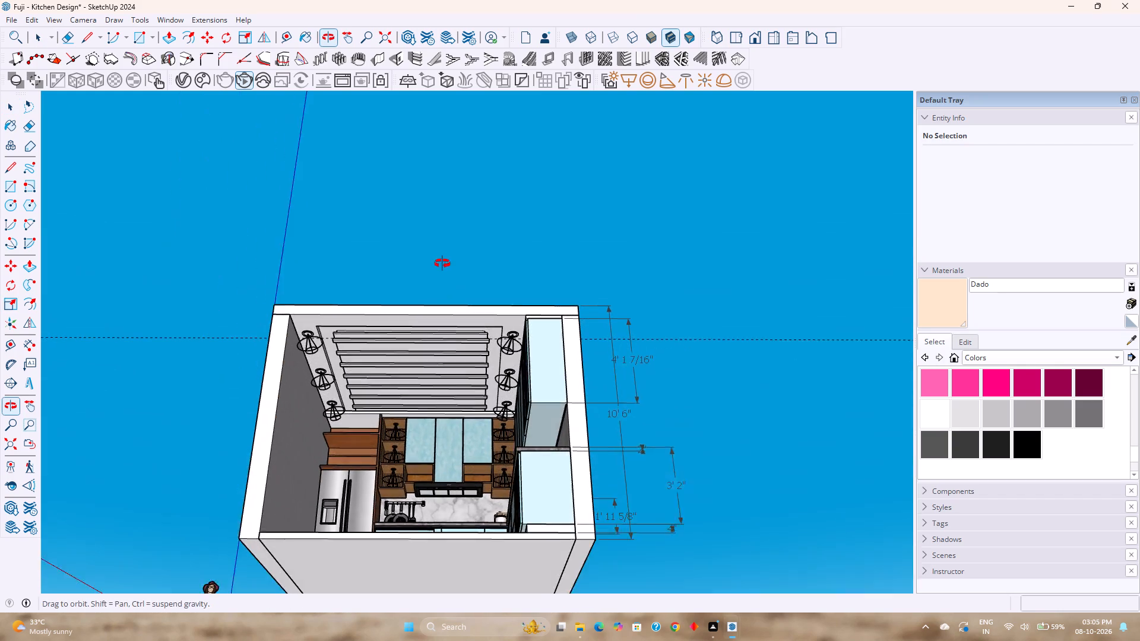
middle_click_drag(442, 264, 442, 259)
scroll(429, 415, "up", 7)
middle_click_drag(424, 411, 464, 478)
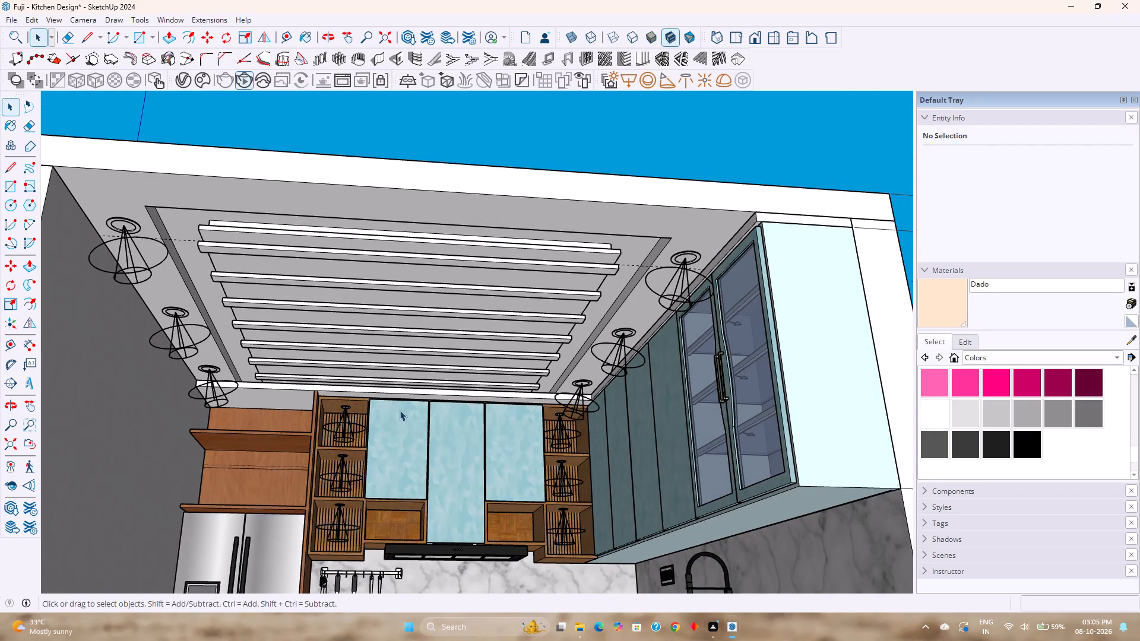
middle_click_drag(418, 396, 392, 285, "shift")
scroll(391, 285, "down", 2)
middle_click_drag(391, 285, 434, 385)
scroll(500, 212, "up", 2)
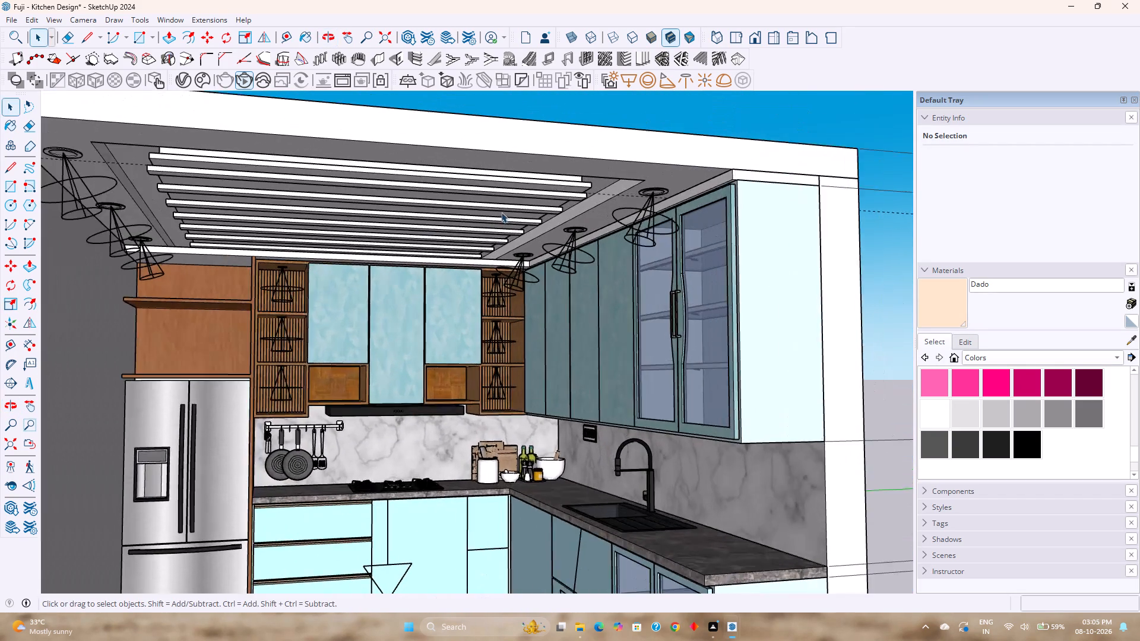
scroll(501, 212, "up", 3)
scroll(579, 163, "up", 5)
middle_click_drag(639, 215, 576, 137)
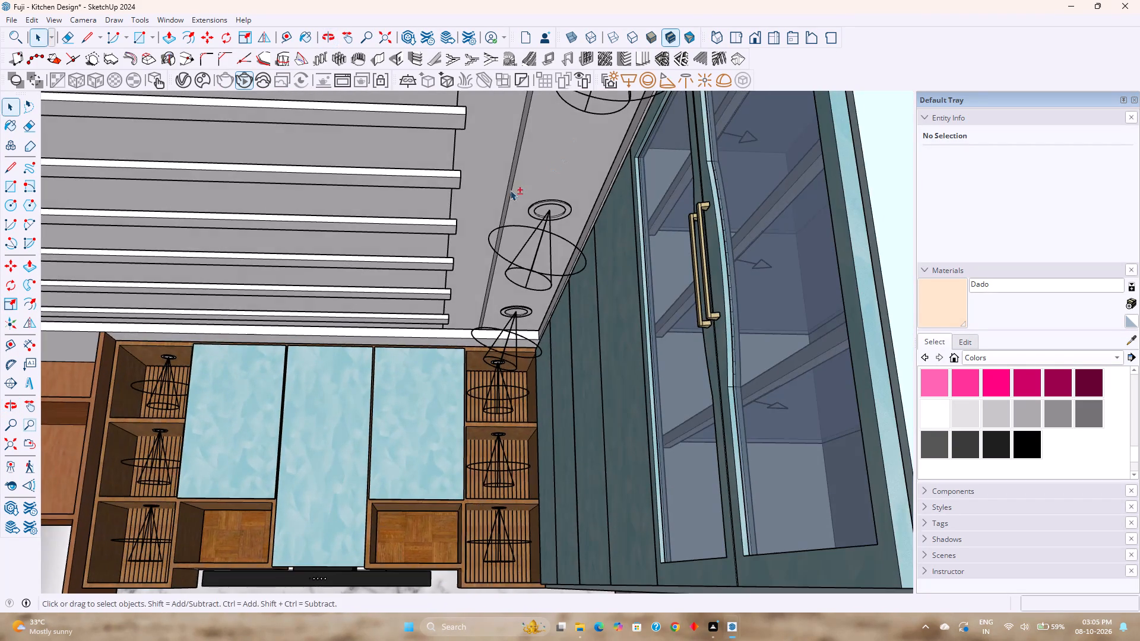
middle_click_drag(510, 193, 651, 395, "shift")
middle_click_drag(649, 388, 635, 347)
Apply Wood Veneer 01 from the Wood collection to the room group containing the ceiling strips.
left_click(980, 357)
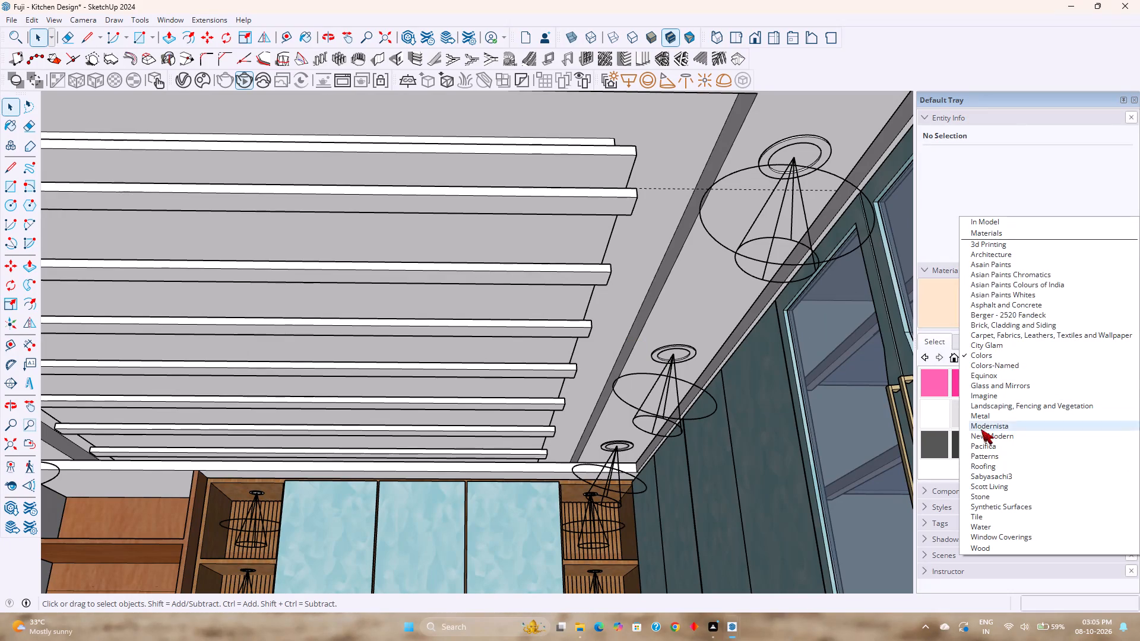
left_click_drag(1011, 512, 1014, 528)
left_click(1002, 354)
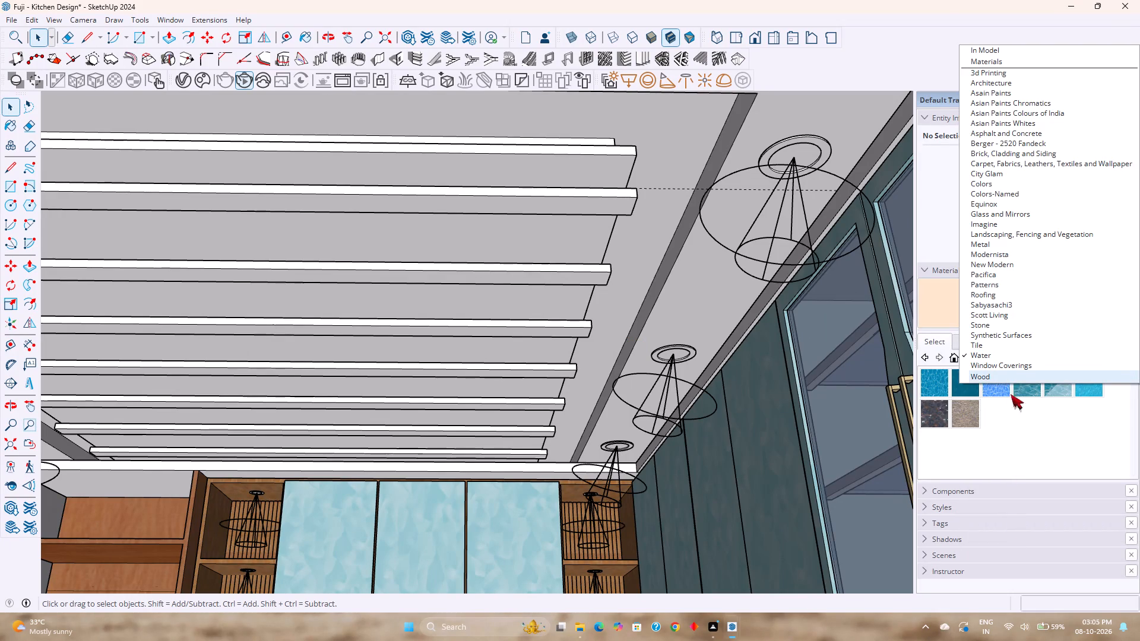
left_click(1003, 376)
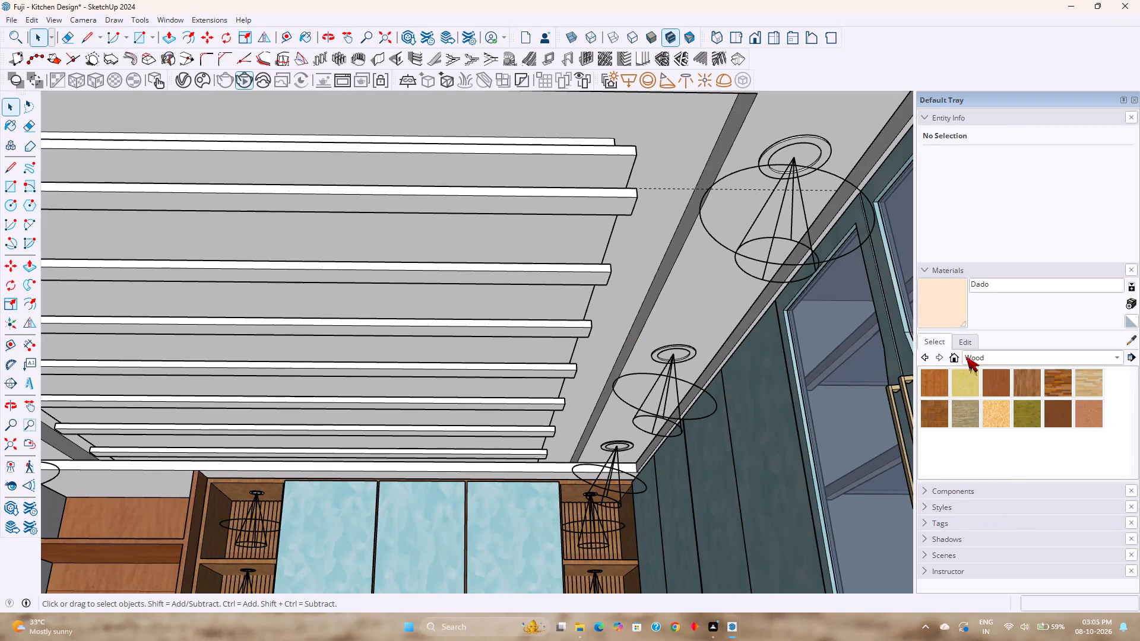
left_click(1055, 417)
left_click(599, 205)
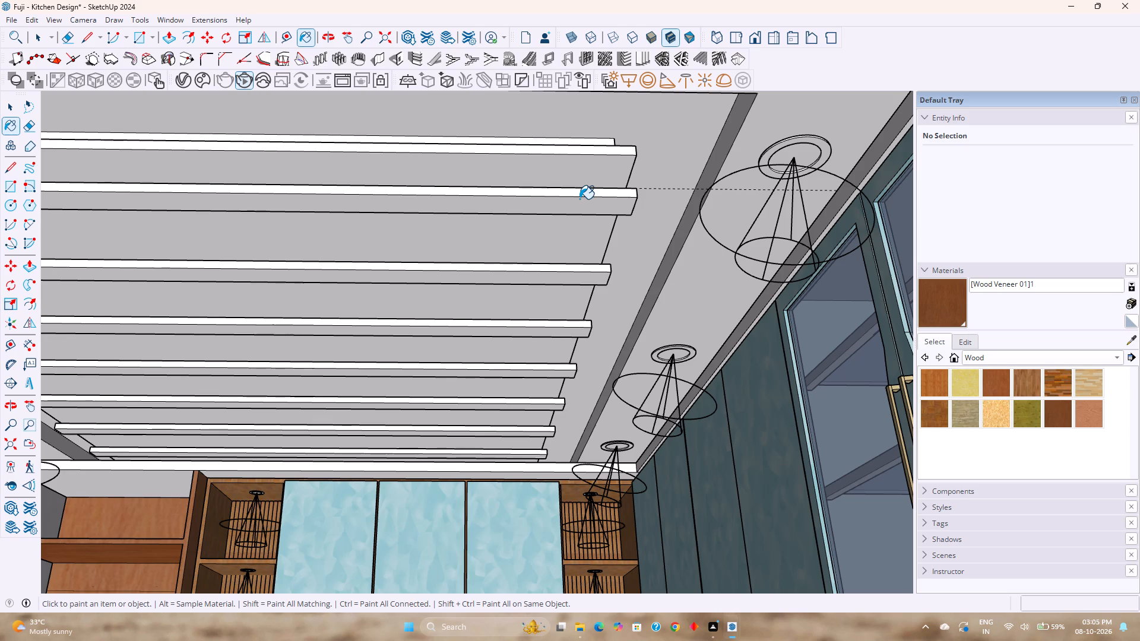
Inside the ceiling group, paint seven of the component 11 strips with Wood Veneer 01, leaving out the one nearest the kitchen's open side.
key("space")
double_click(579, 201)
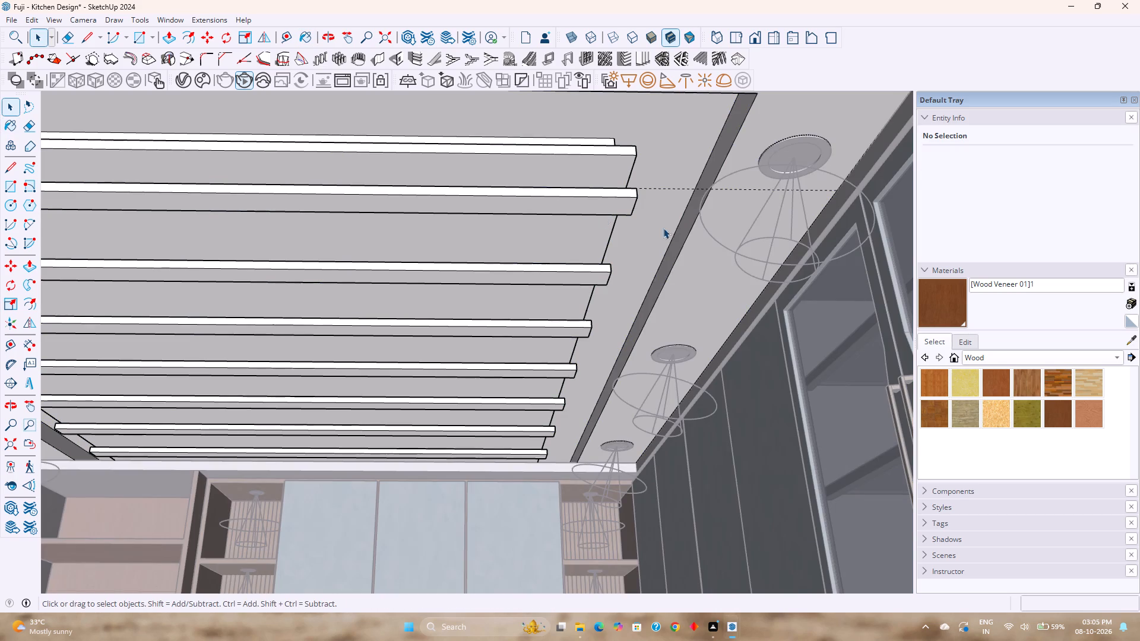
double_click(615, 211)
left_click(615, 211)
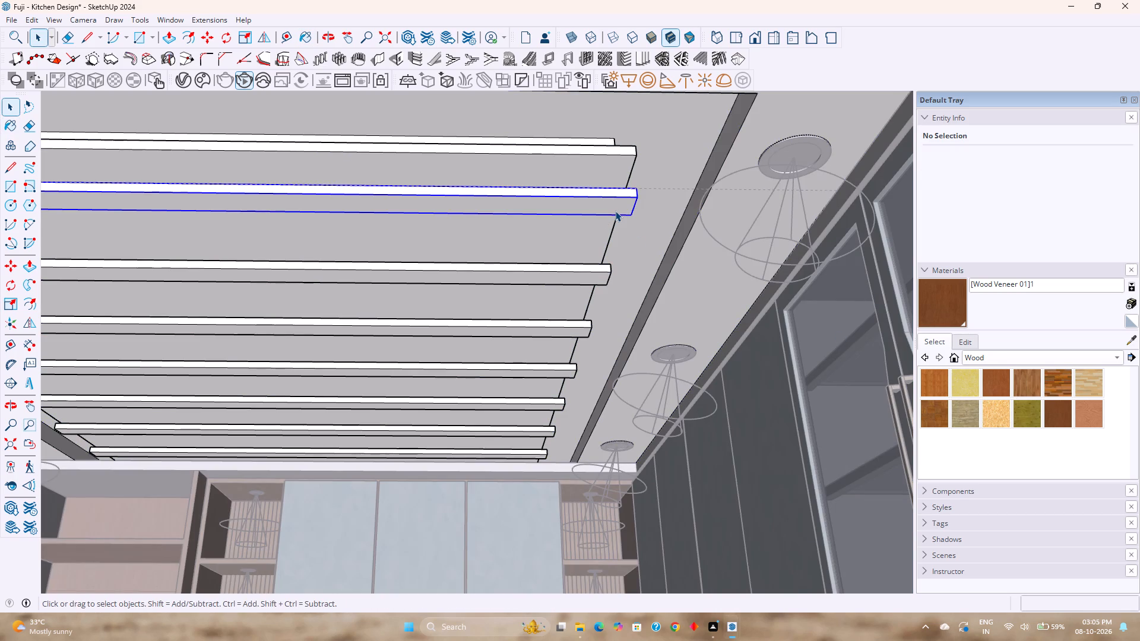
left_click(1065, 422)
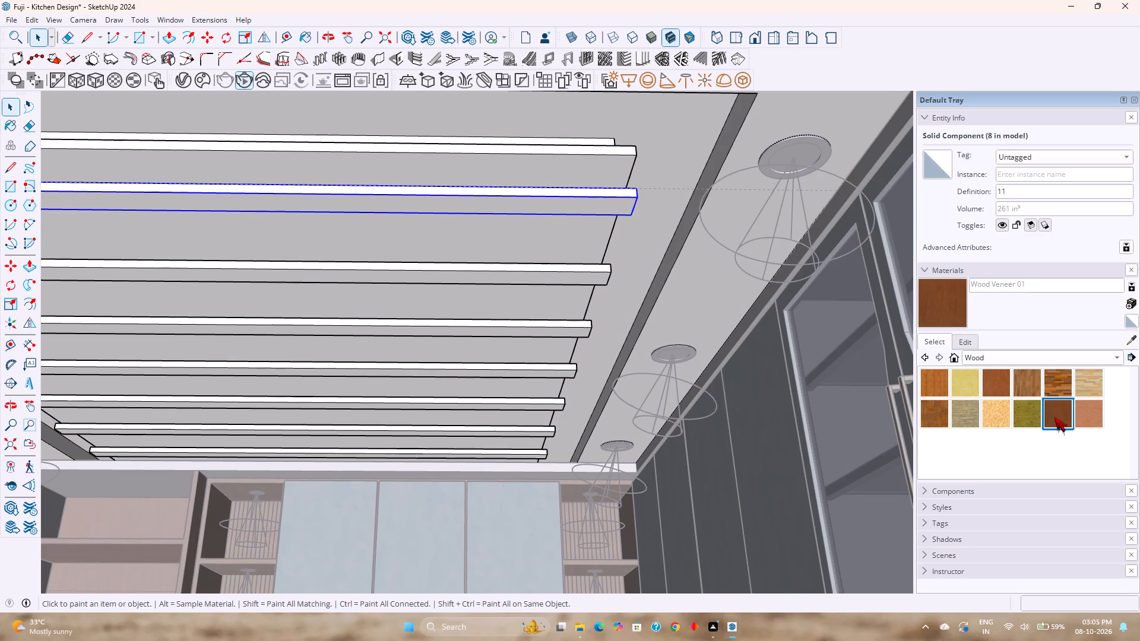
left_click(552, 205)
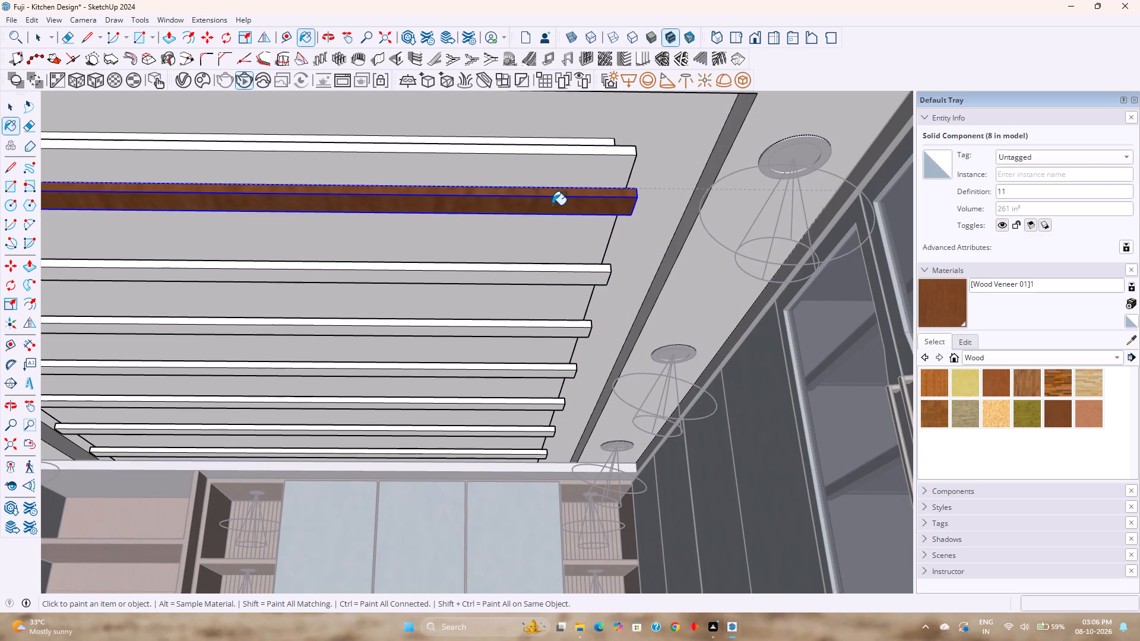
left_click(536, 277)
left_click(541, 331)
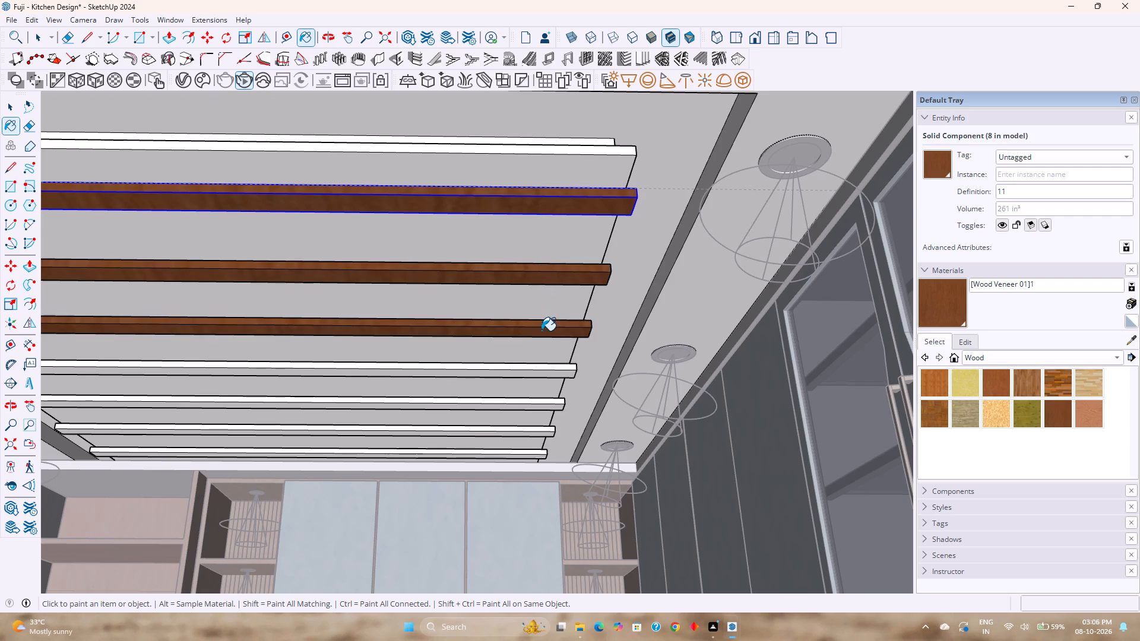
middle_click_drag(539, 337, 489, 217)
left_click(517, 265)
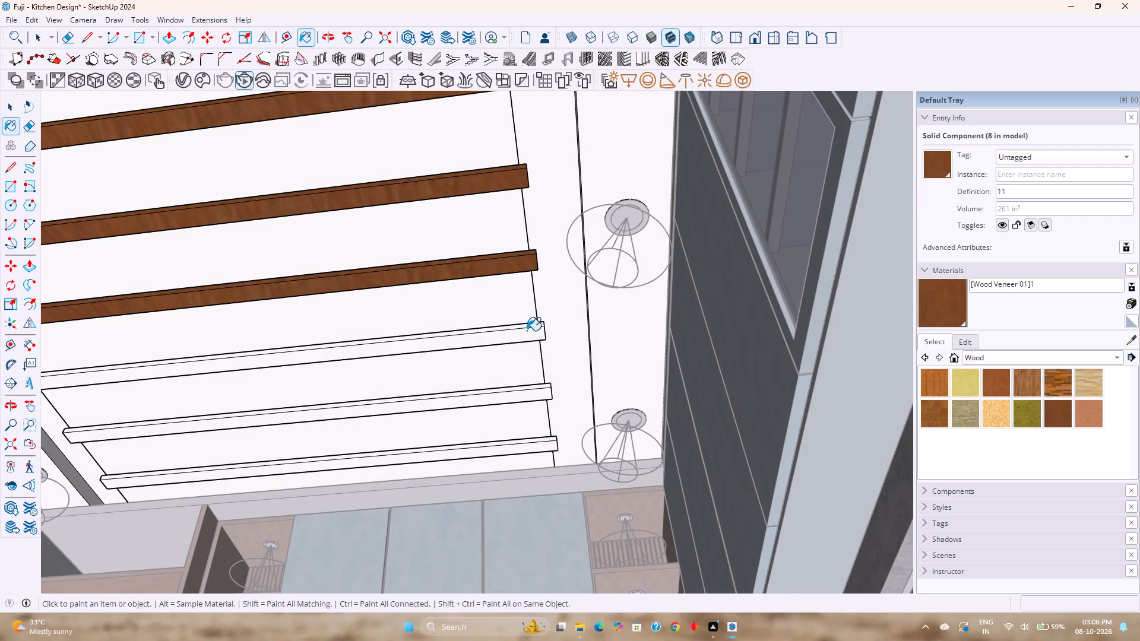
left_click(527, 334)
left_click(501, 395)
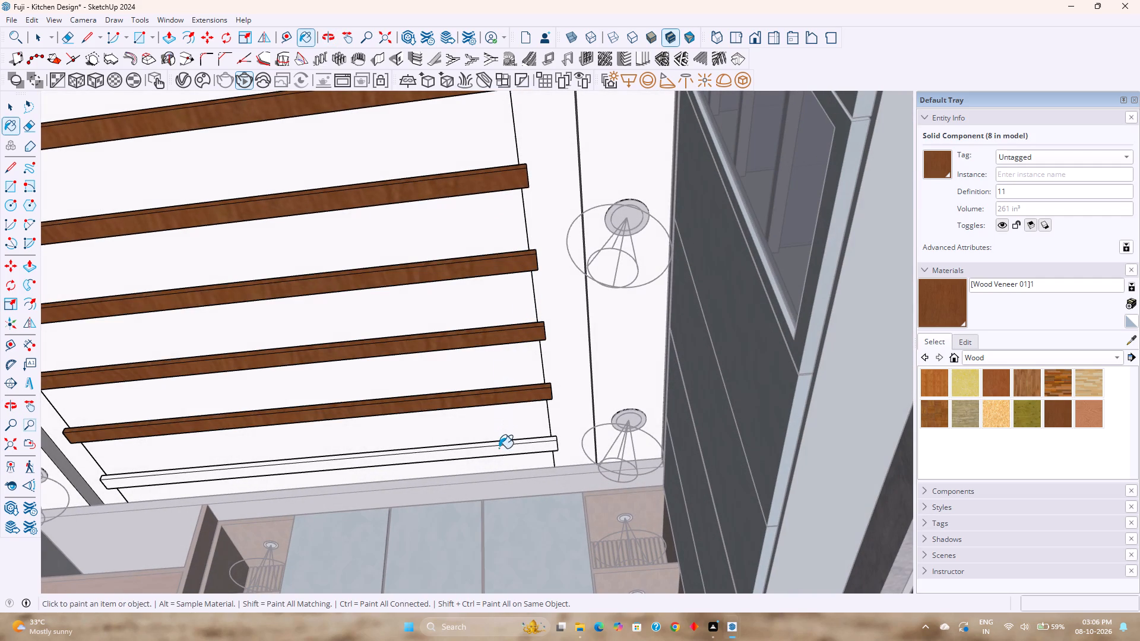
left_click(498, 449)
key("space")
key("Escape")
key("Escape")
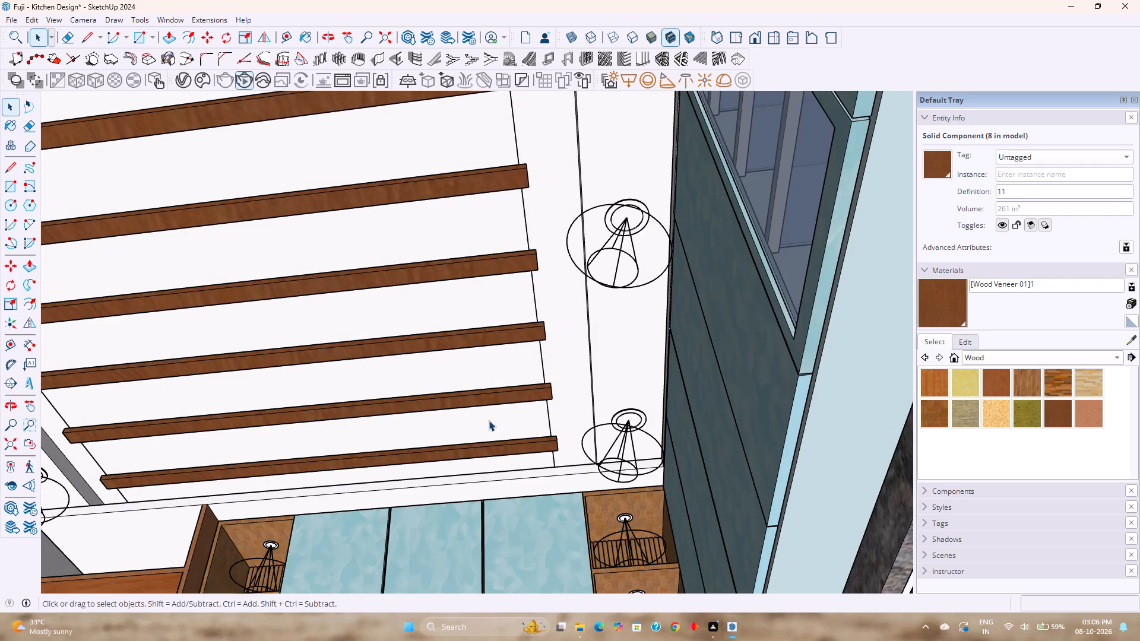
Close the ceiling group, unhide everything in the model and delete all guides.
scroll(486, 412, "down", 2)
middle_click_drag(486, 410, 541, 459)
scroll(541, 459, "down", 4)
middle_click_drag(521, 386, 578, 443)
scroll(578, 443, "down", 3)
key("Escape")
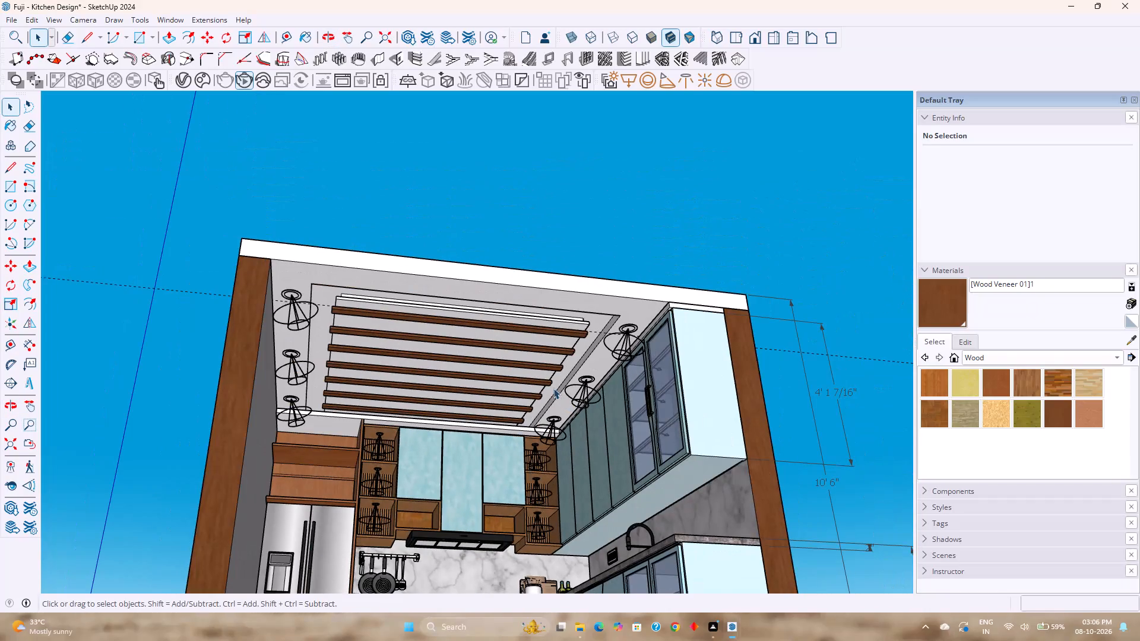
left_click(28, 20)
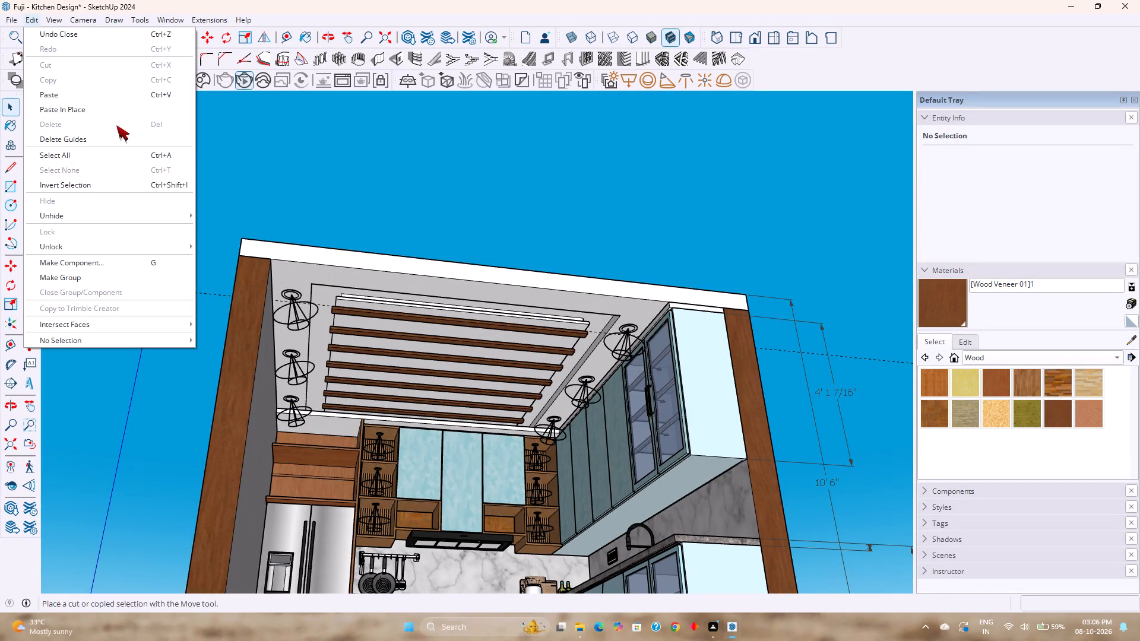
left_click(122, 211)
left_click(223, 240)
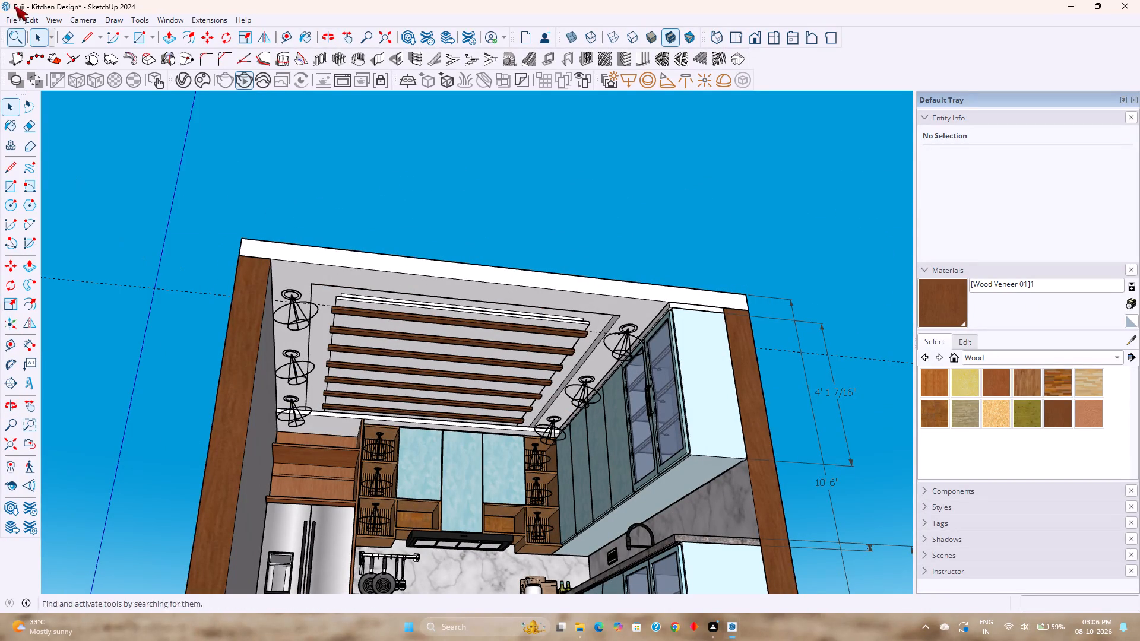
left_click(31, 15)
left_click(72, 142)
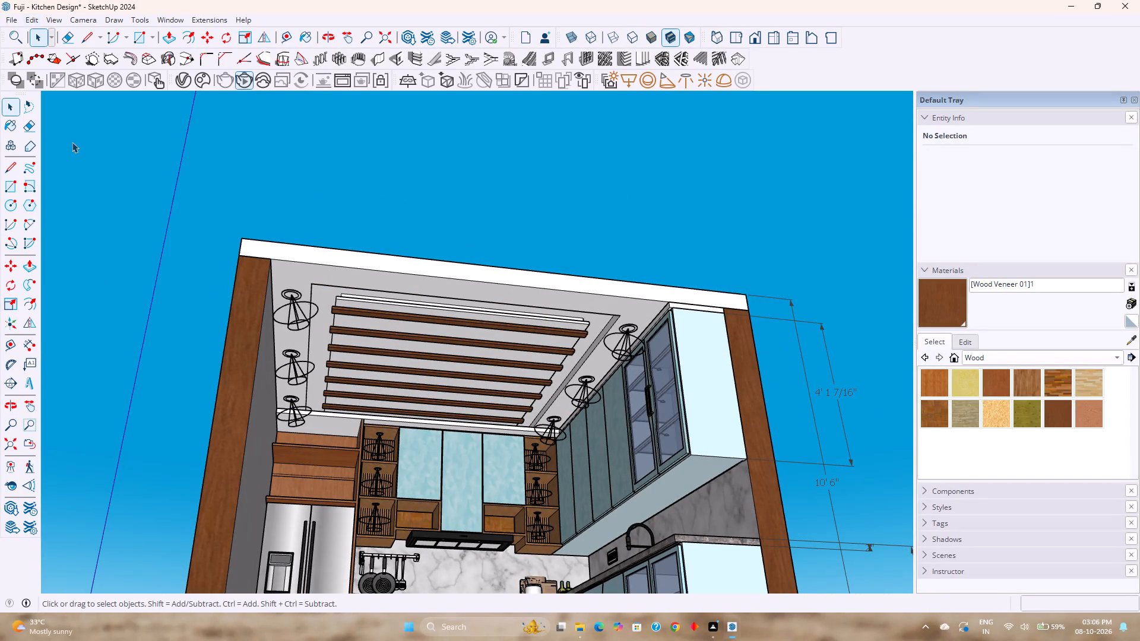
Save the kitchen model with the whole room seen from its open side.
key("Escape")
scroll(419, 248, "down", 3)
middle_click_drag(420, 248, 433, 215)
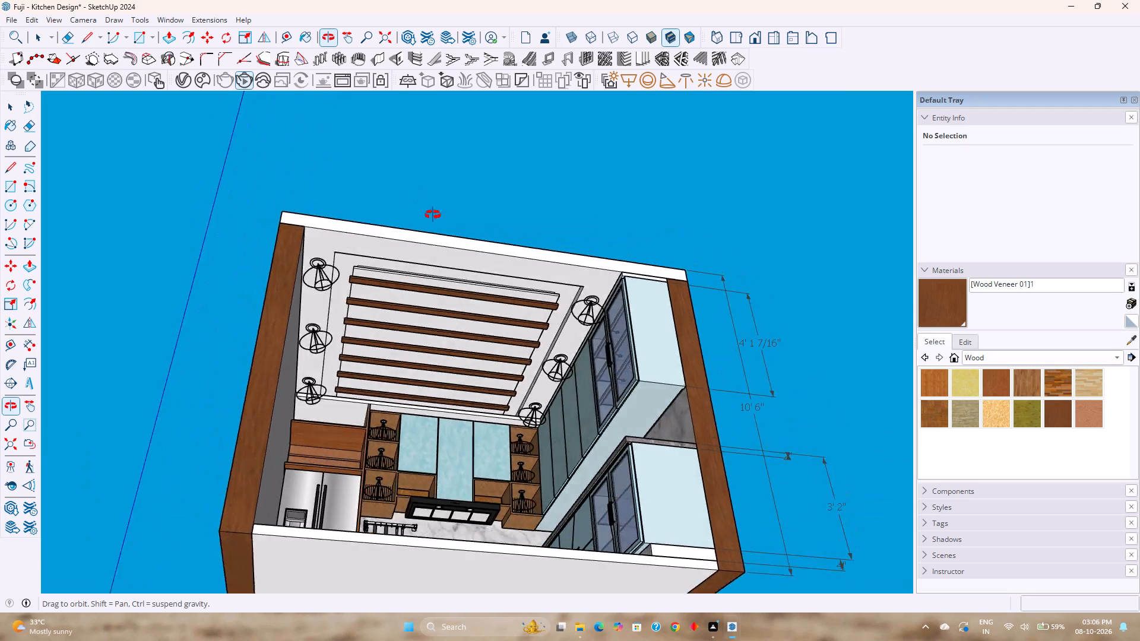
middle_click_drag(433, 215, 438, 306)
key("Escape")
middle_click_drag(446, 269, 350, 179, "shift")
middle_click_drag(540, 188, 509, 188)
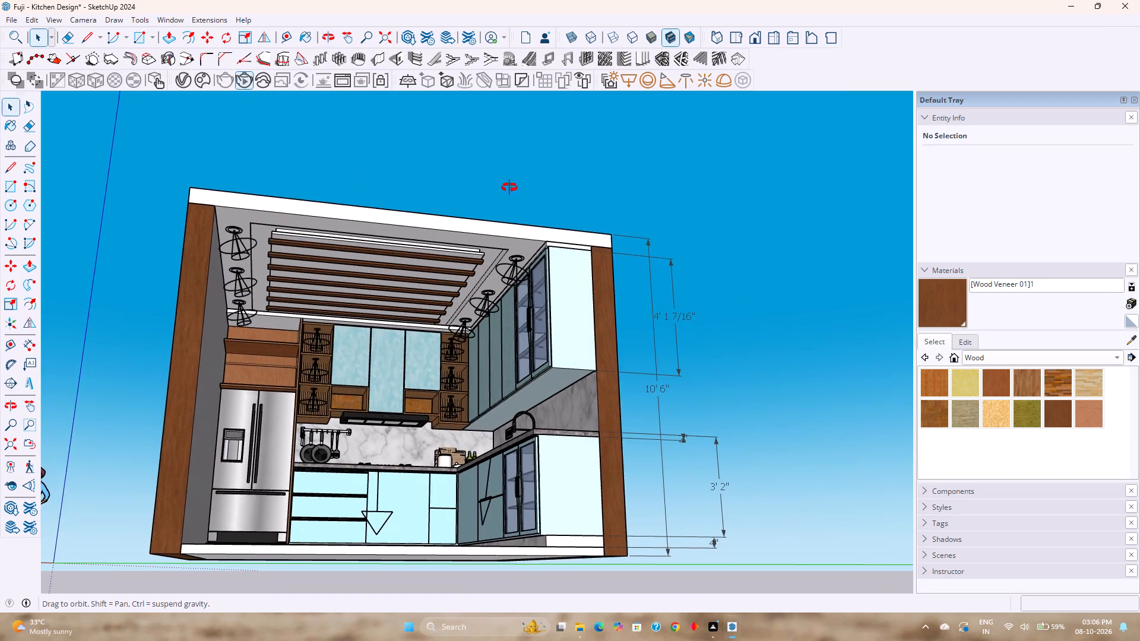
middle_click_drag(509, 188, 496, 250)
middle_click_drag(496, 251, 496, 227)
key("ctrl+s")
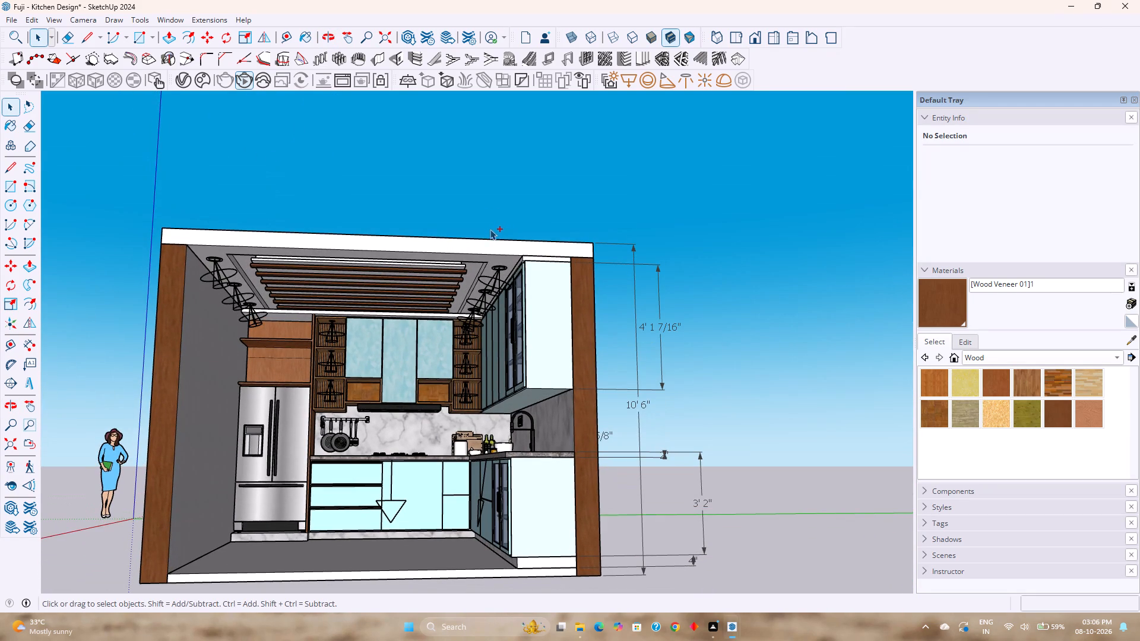
Undo the guide deletion, the painting of the ceiling strips and the Wood Veneer 01 applied to the room group.
key("ctrl+z")
key("ctrl+z")
key("ctrl+z")
key("ctrl+z")
key("ctrl+z")
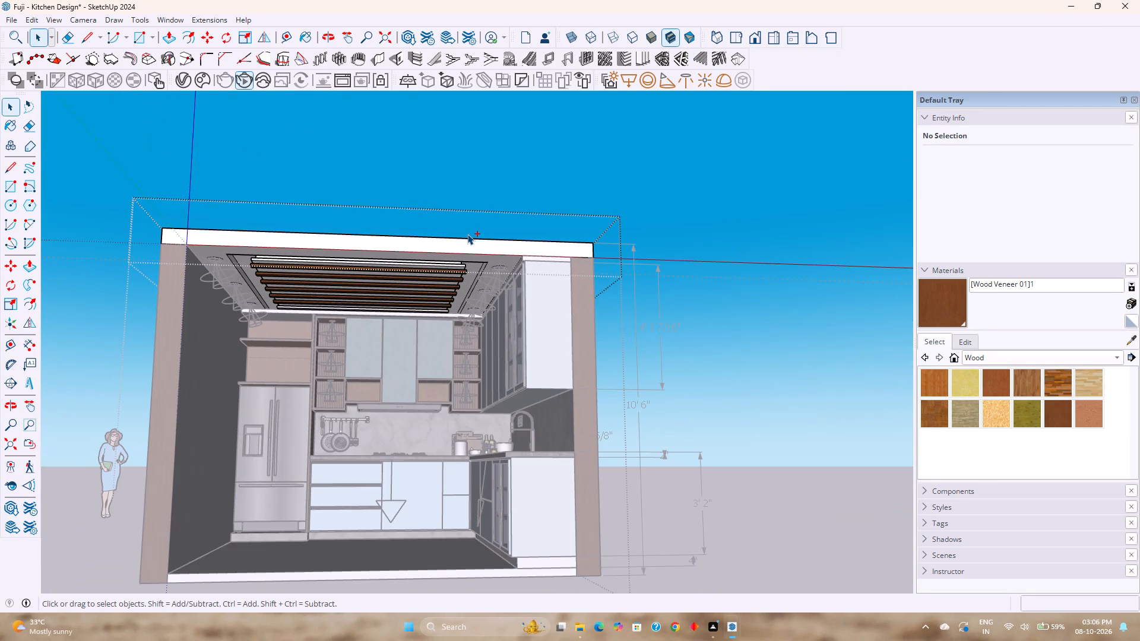
key("ctrl+z")
key("ctrl+z")
key("ctrl+z")
key("ctrl+z")
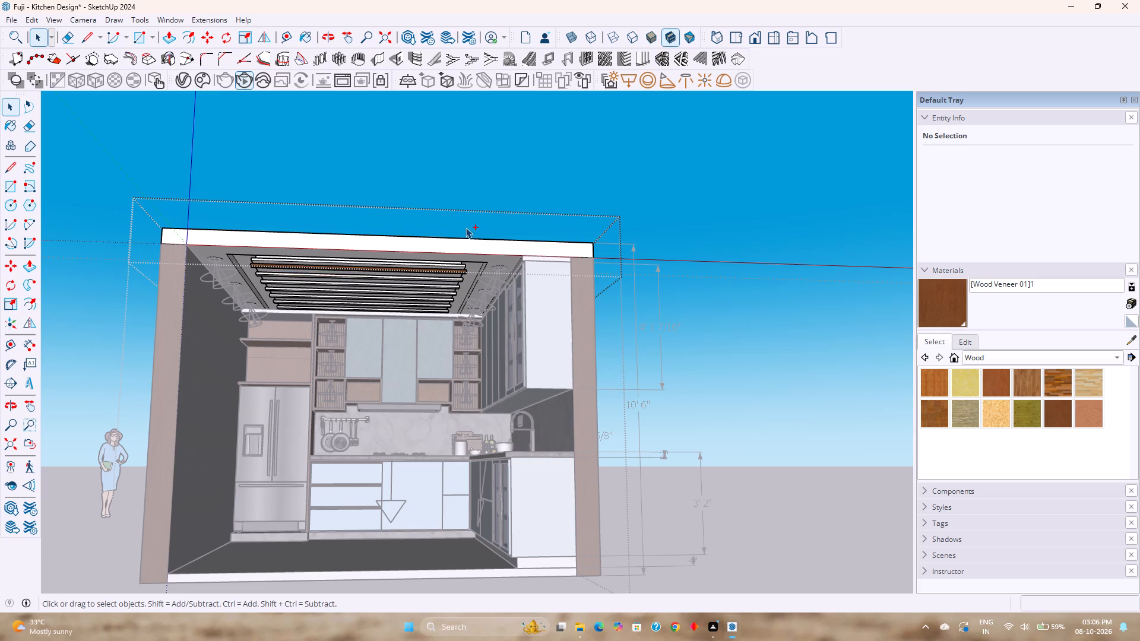
key("ctrl+z")
key("ctrl+z")
key("ctrl+z")
key("ctrl+z")
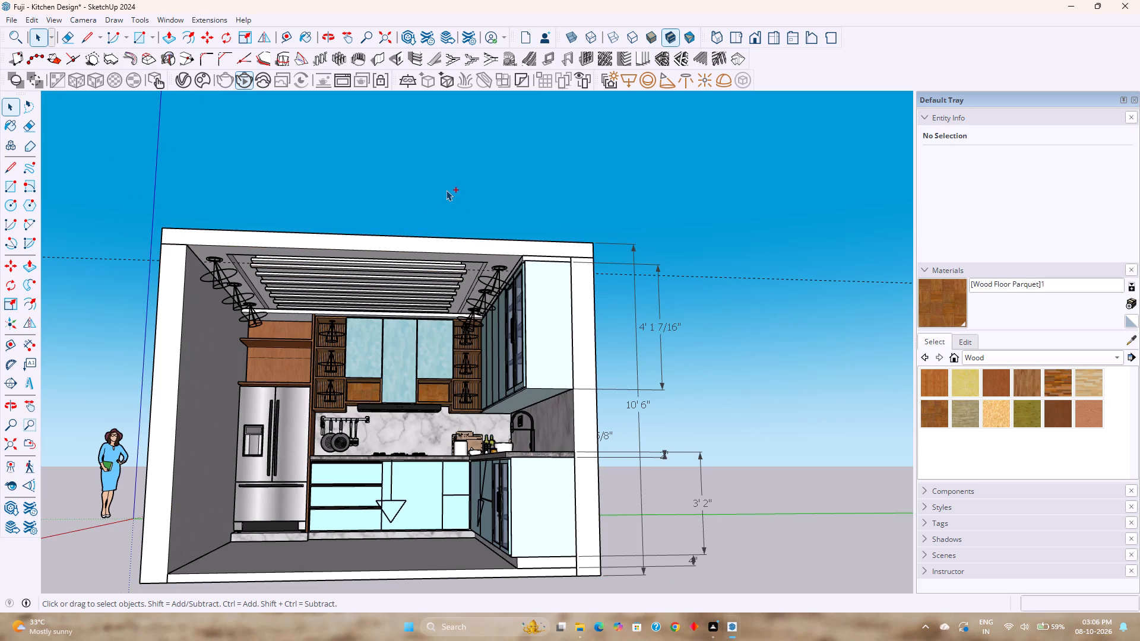
Inside the ceiling group, paint the second component 11 strip from the kitchen's open side with Wood Veneer 01.
middle_click_drag(395, 305, 398, 246)
scroll(408, 255, "up", 2)
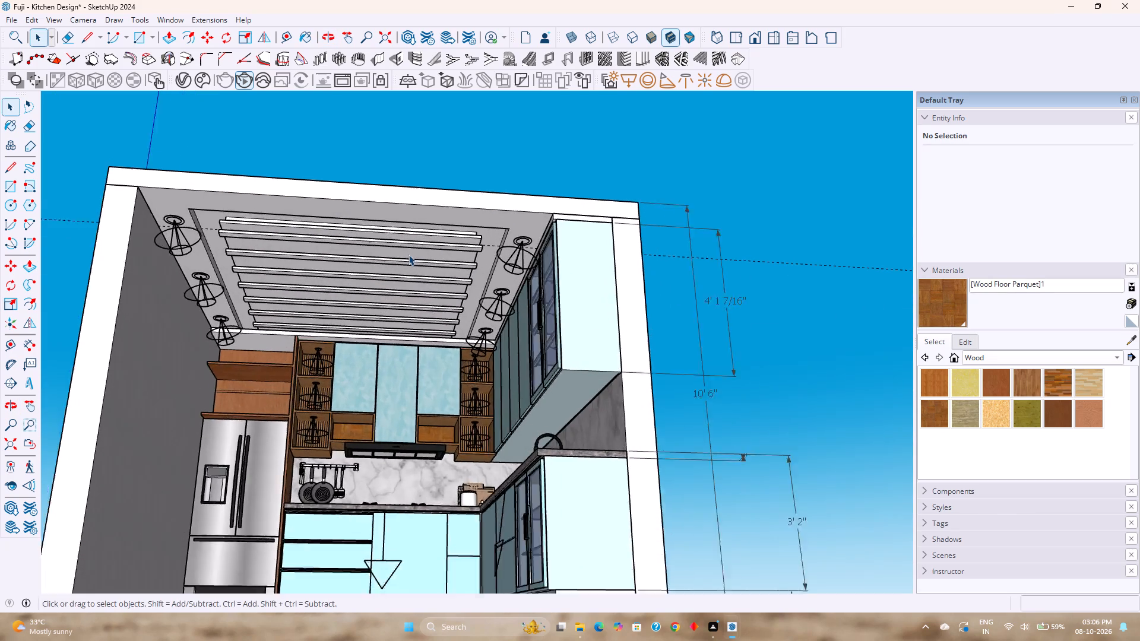
scroll(408, 255, "up", 5)
double_click(413, 239)
scroll(413, 239, "up", 4)
left_click(423, 246)
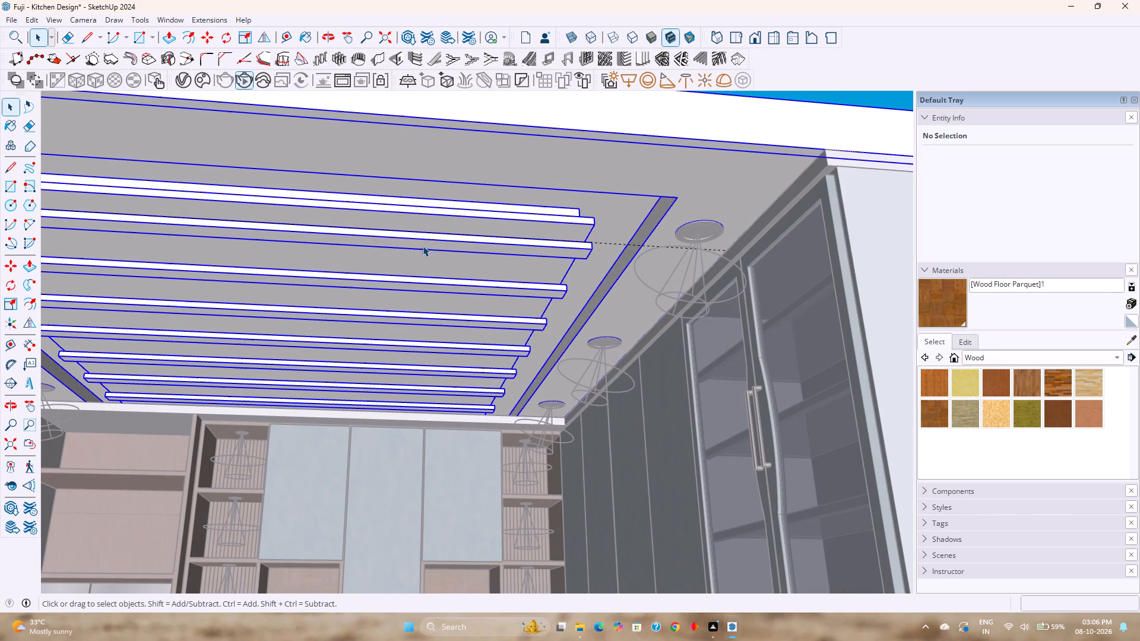
left_click(423, 246)
left_click(423, 246)
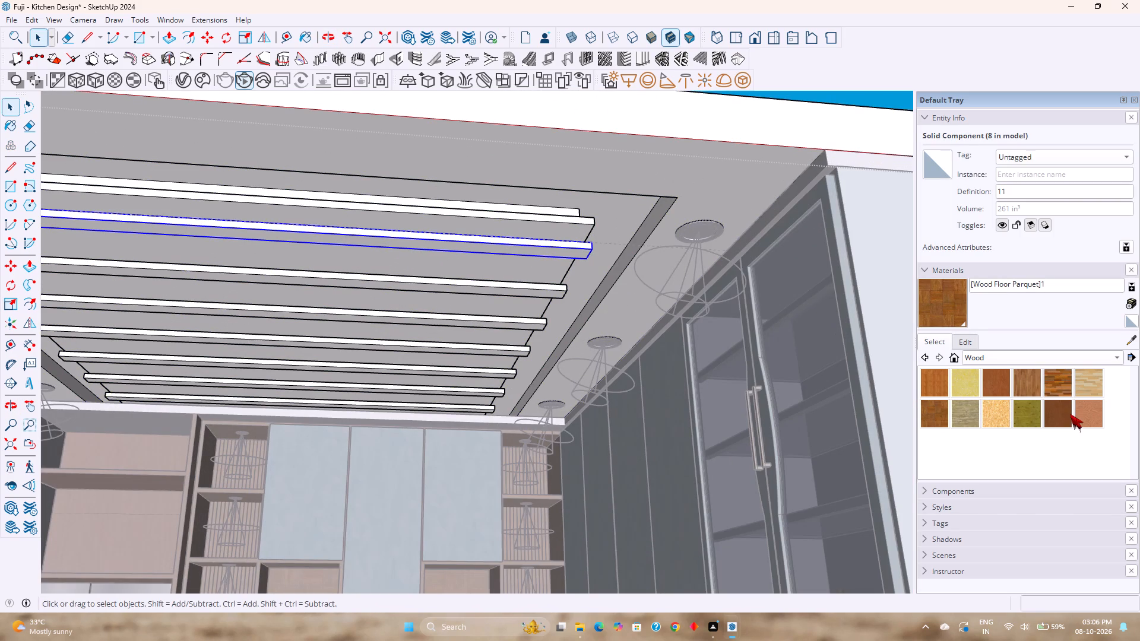
left_click(1070, 414)
left_click(572, 252)
Paint the six remaining strips toward the back wall with Wood Veneer 01 and close the open groups.
middle_click_drag(554, 265, 533, 193)
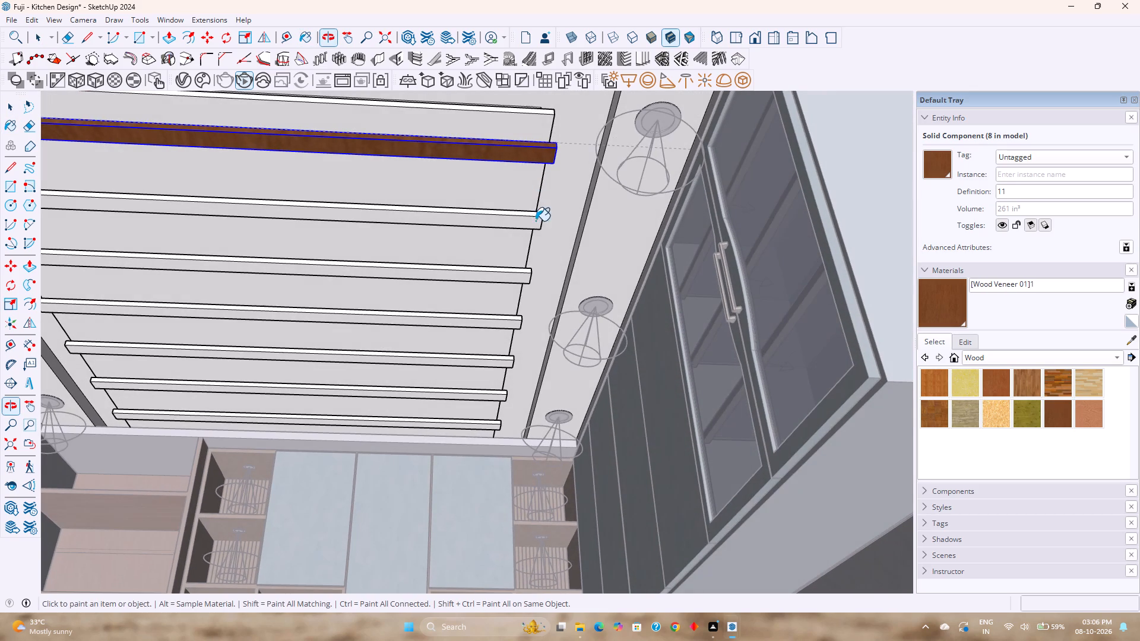
left_click(536, 226)
left_click(503, 275)
left_click(479, 320)
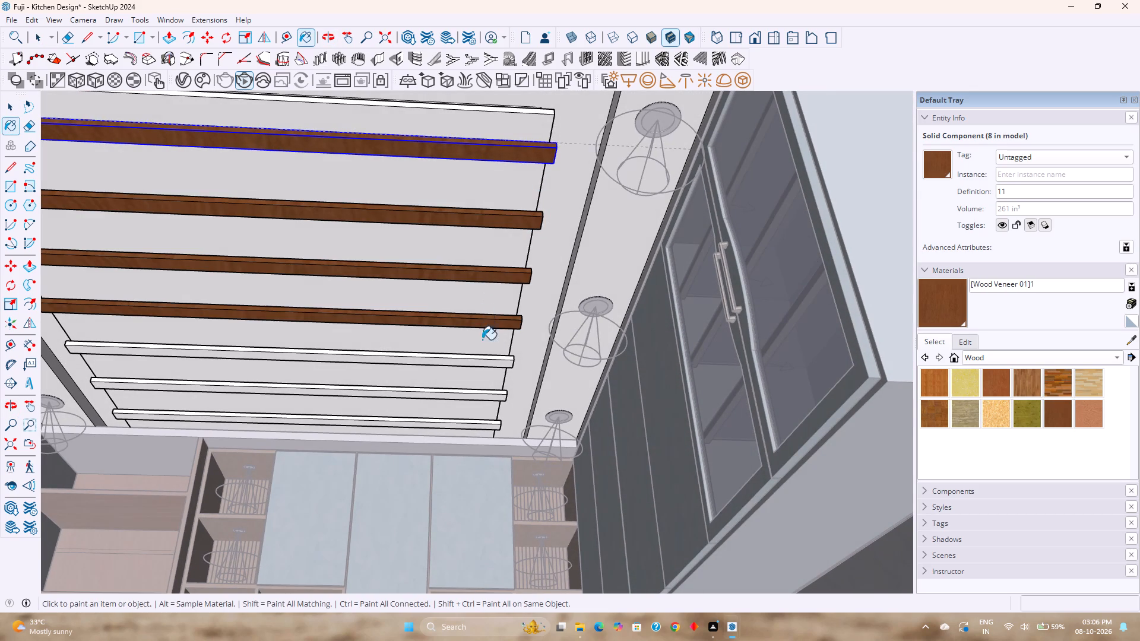
left_click(475, 363)
middle_click_drag(463, 384, 461, 322)
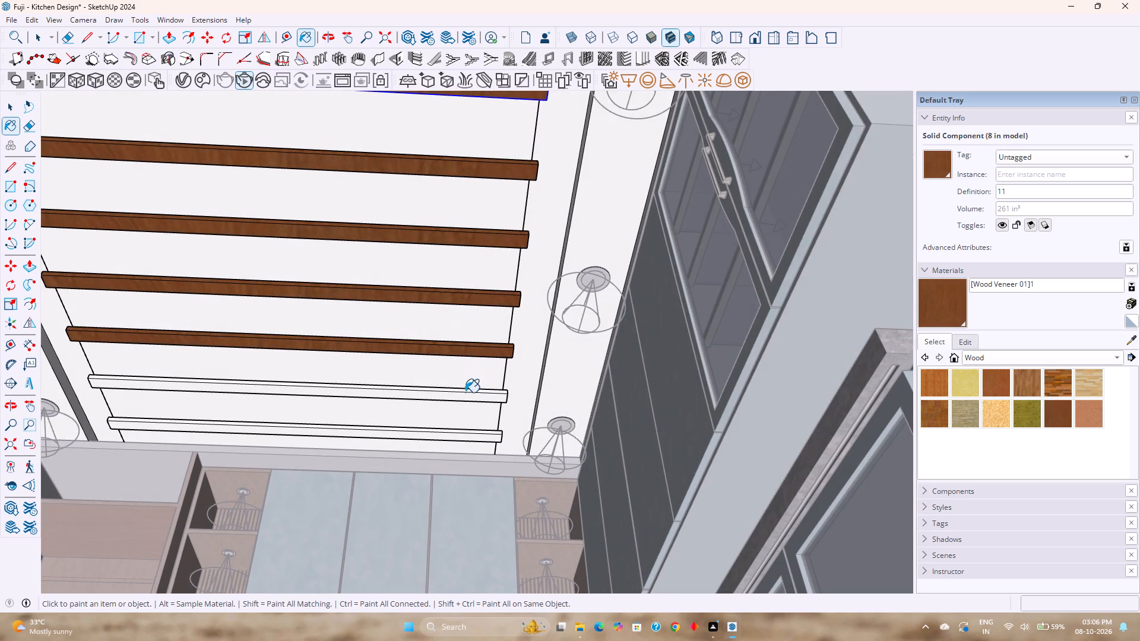
left_click(465, 395)
left_click(416, 436)
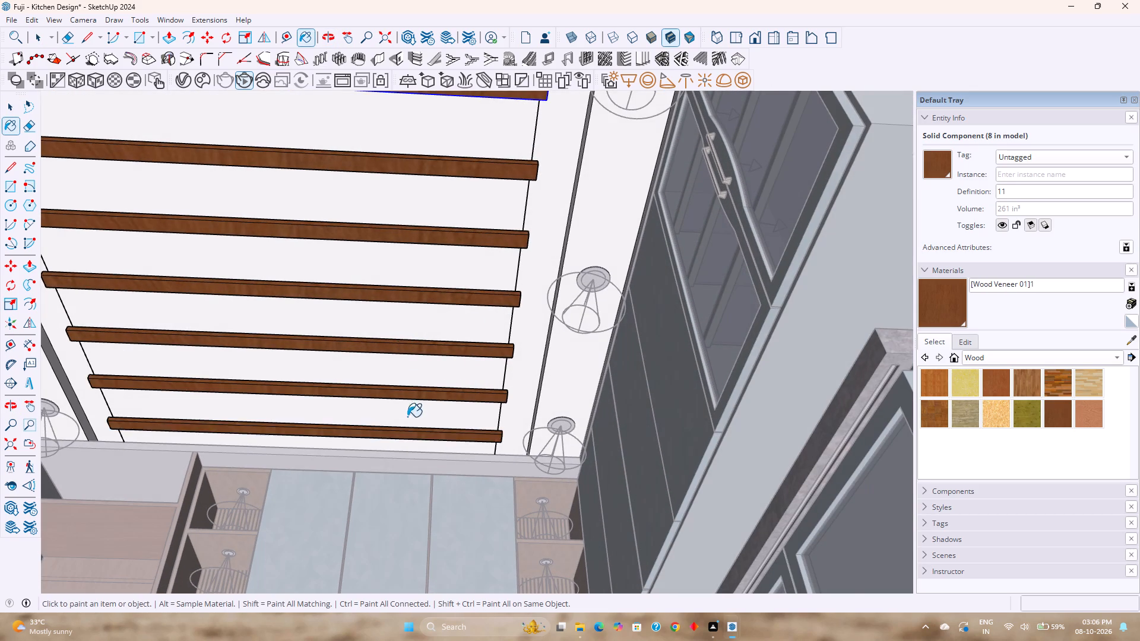
scroll(415, 404, "down", 6)
key("space")
scroll(422, 397, "down", 3)
middle_click_drag(422, 397, 442, 450)
left_click(693, 472)
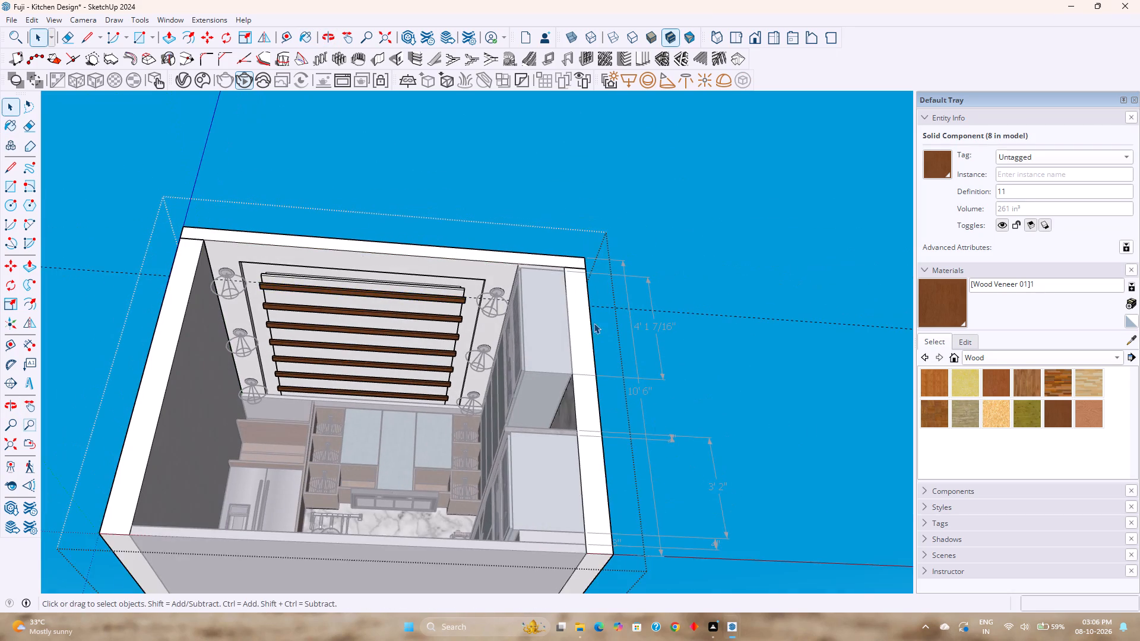
middle_click_drag(594, 323, 615, 415)
left_click(690, 328)
middle_click_drag(691, 286, 682, 377)
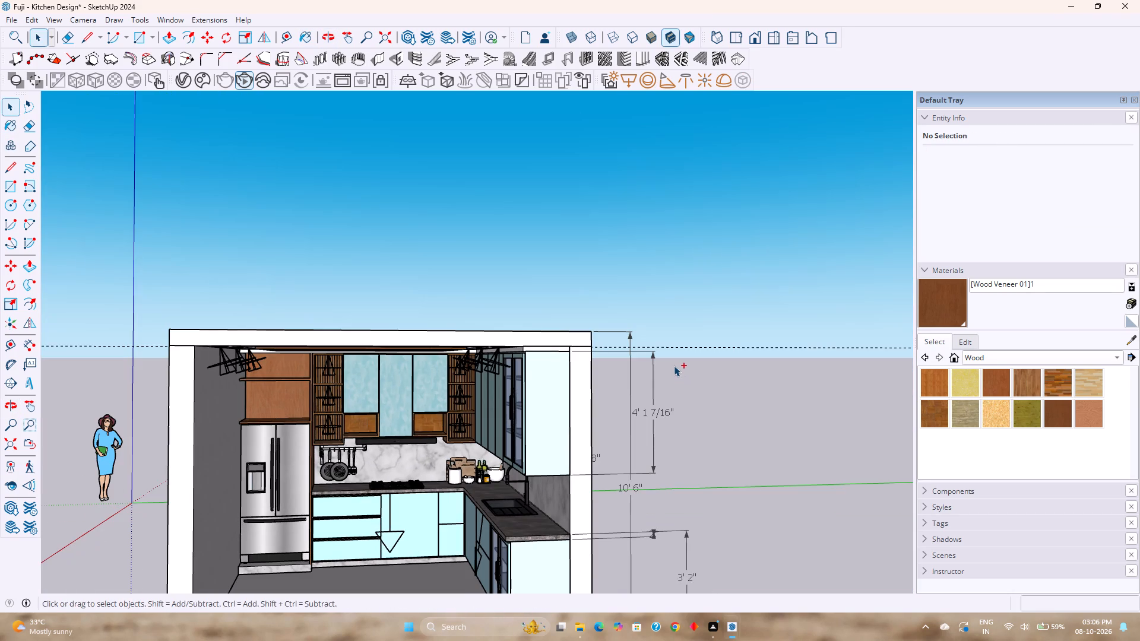
Save the kitchen model.
key("ctrl+s")
Examine the veneered ceiling strips, lights and cabinets from the kitchen's open side.
middle_click_drag(508, 396, 596, 292, "shift")
scroll(565, 350, "down", 1)
middle_click_drag(506, 392, 603, 307, "shift")
scroll(568, 325, "up", 6)
middle_click_drag(569, 326, 597, 293, "shift")
middle_click_drag(598, 294, 599, 306)
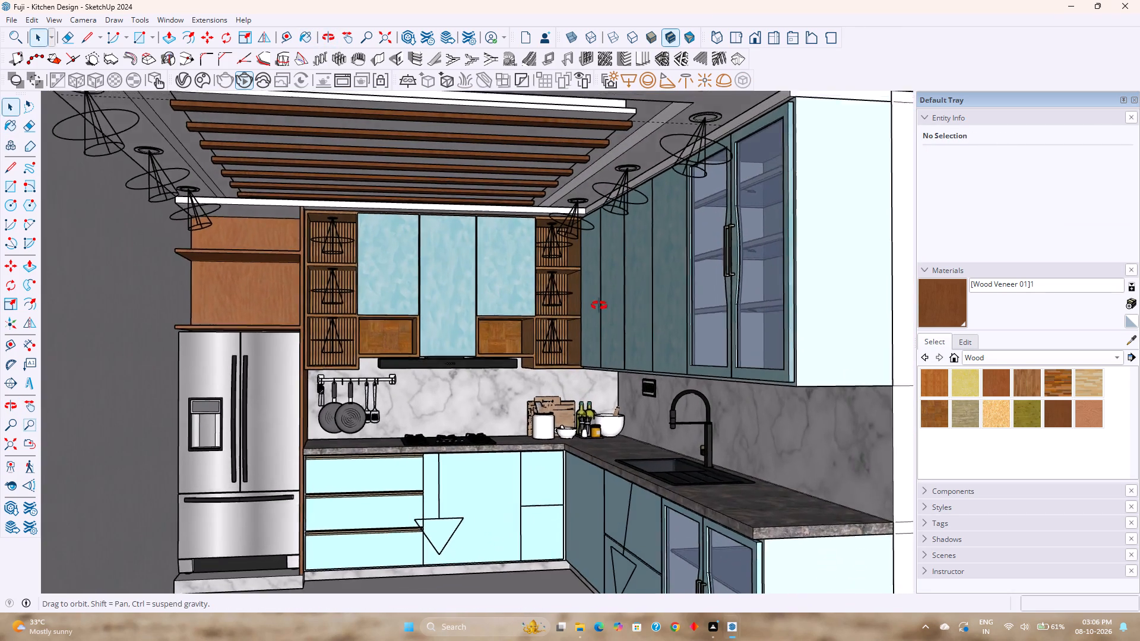
middle_click_drag(599, 306, 525, 218)
scroll(523, 218, "down", 2)
middle_click_drag(523, 218, 580, 321, "shift")
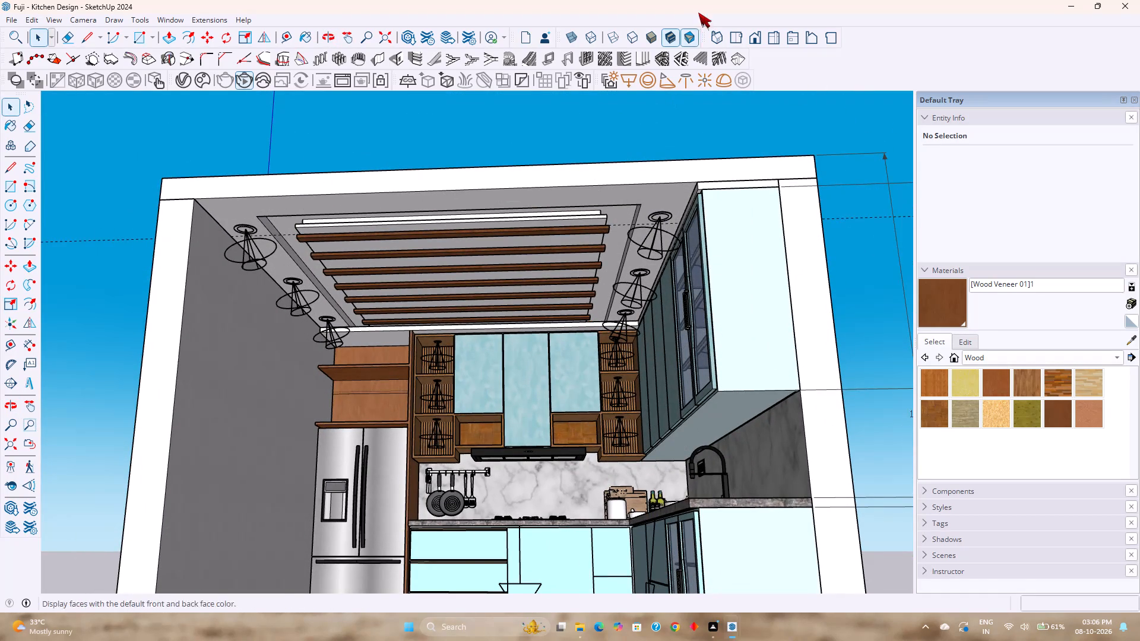
Check the room in the standard front, right, top and isometric views.
left_click(752, 36)
left_click(758, 37)
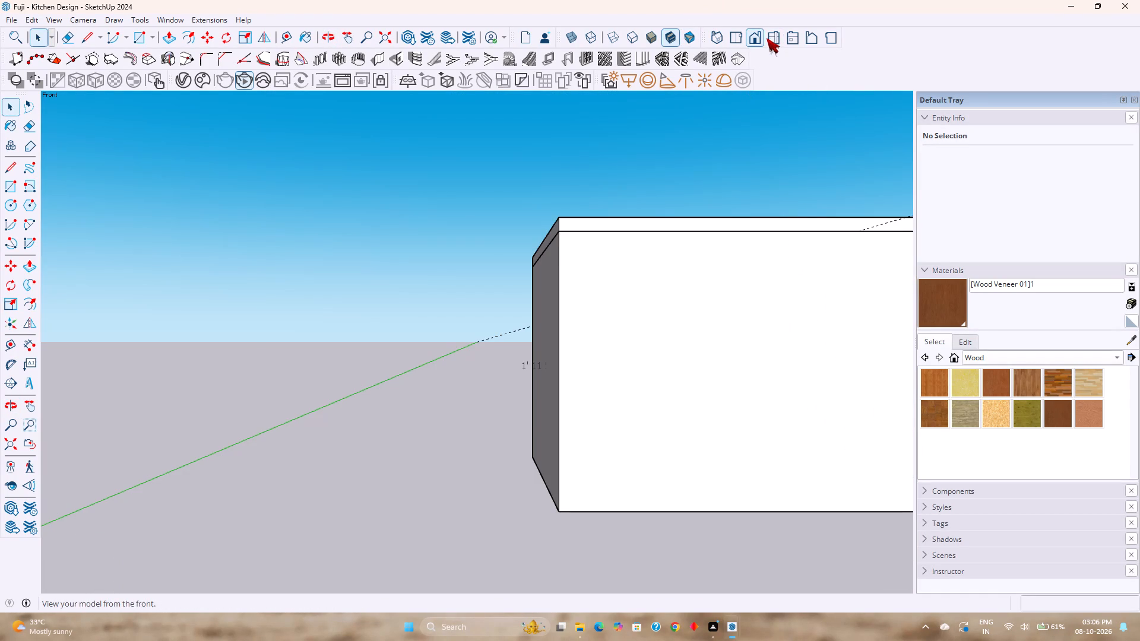
left_click(775, 38)
left_click(753, 34)
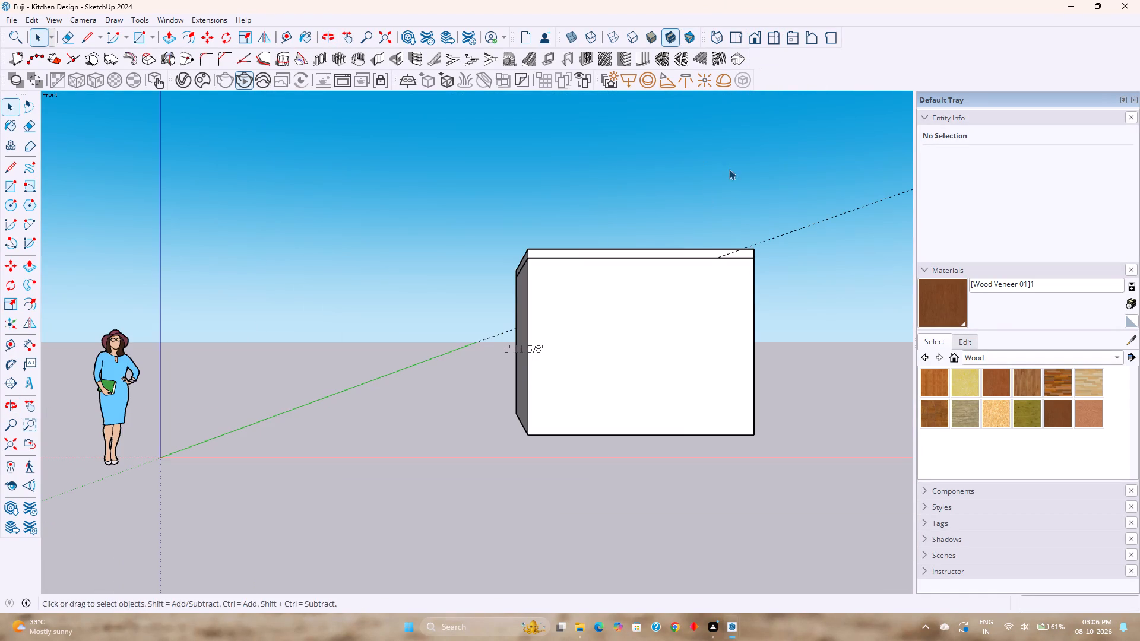
left_click(731, 34)
left_click(720, 34)
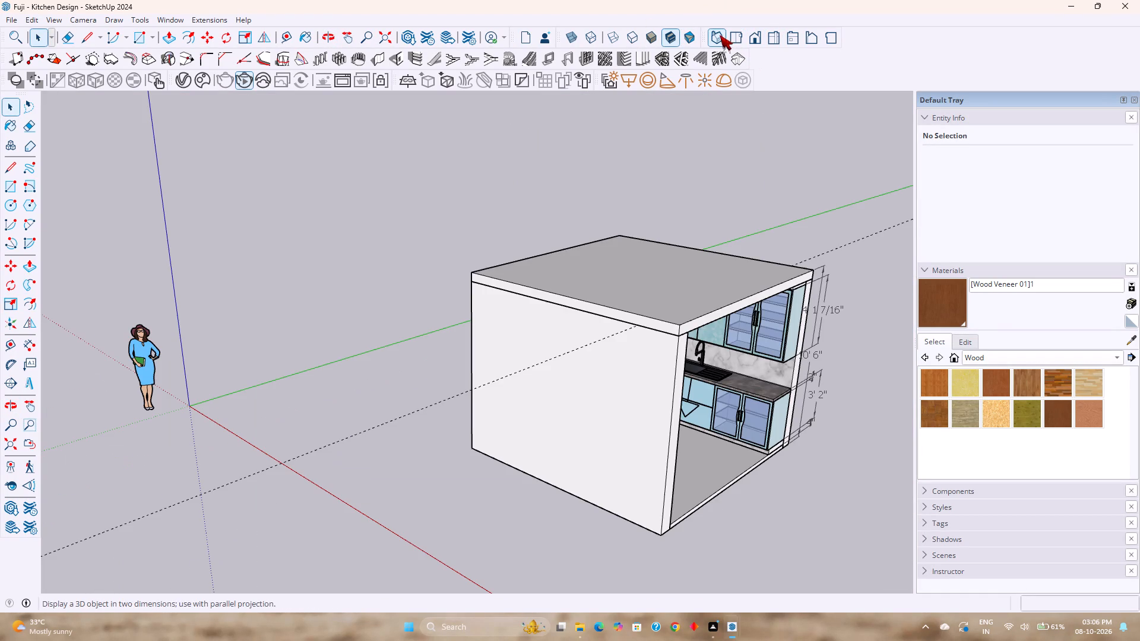
middle_click_drag(778, 296, 748, 242, "shift")
middle_click_drag(772, 254, 685, 236)
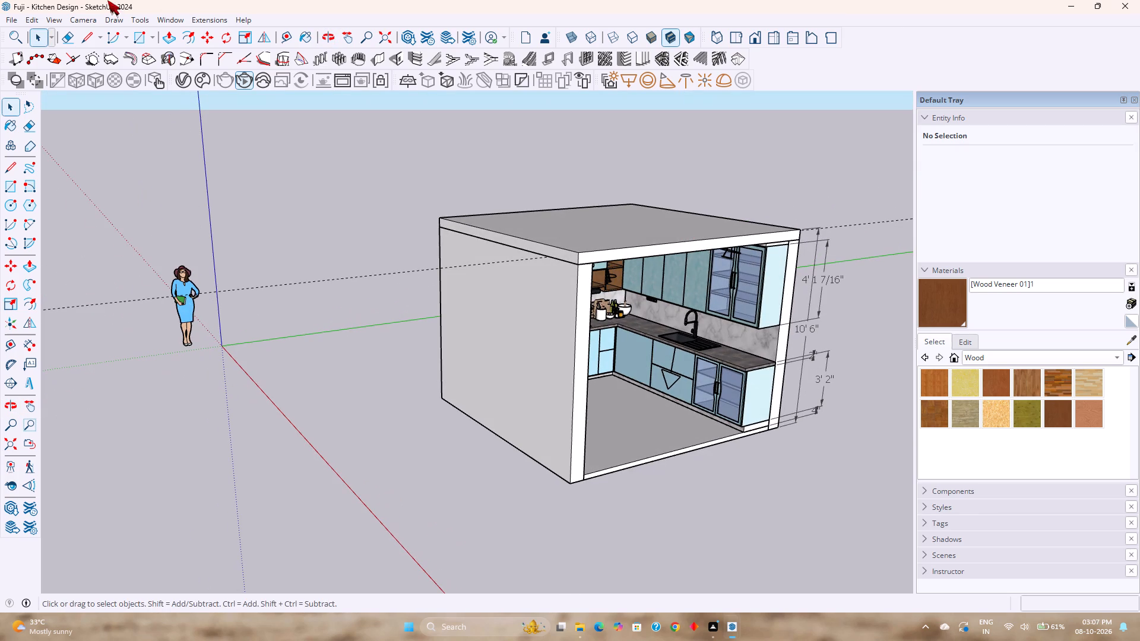
Delete all guides and save the model with the kitchen's open side in view.
left_click(31, 21)
left_click(62, 138)
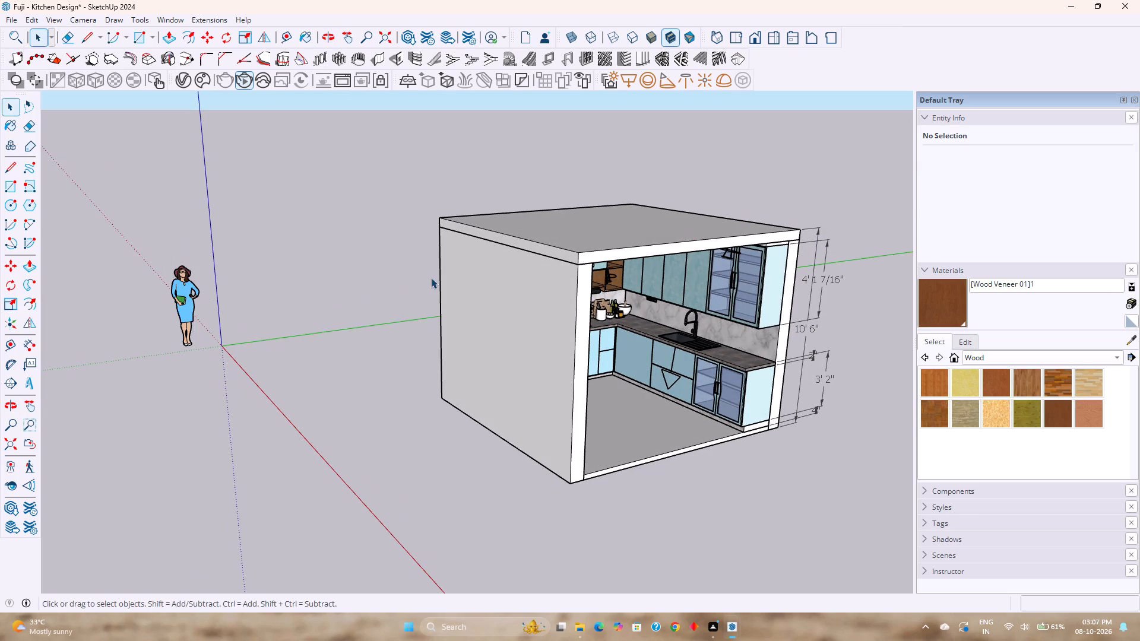
middle_click_drag(430, 278, 245, 231)
middle_click_drag(398, 306, 385, 238)
key("ctrl+s")
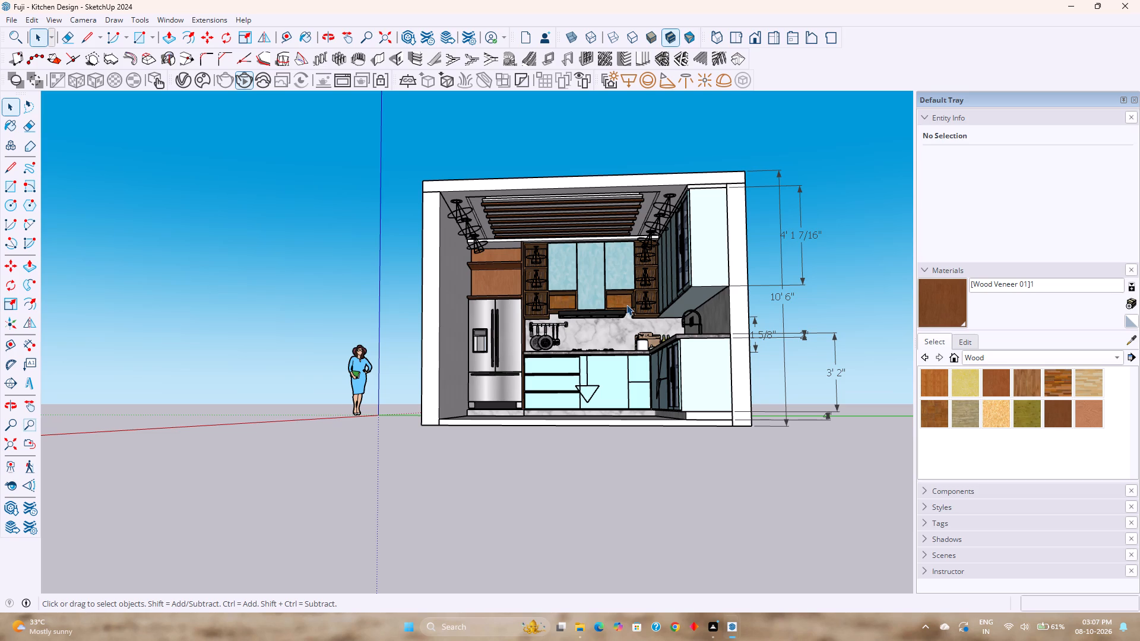
Examine the finished kitchen, including the ceiling strips, walls, cabinets and countertop, from outside and up close.
scroll(685, 325, "down", 2)
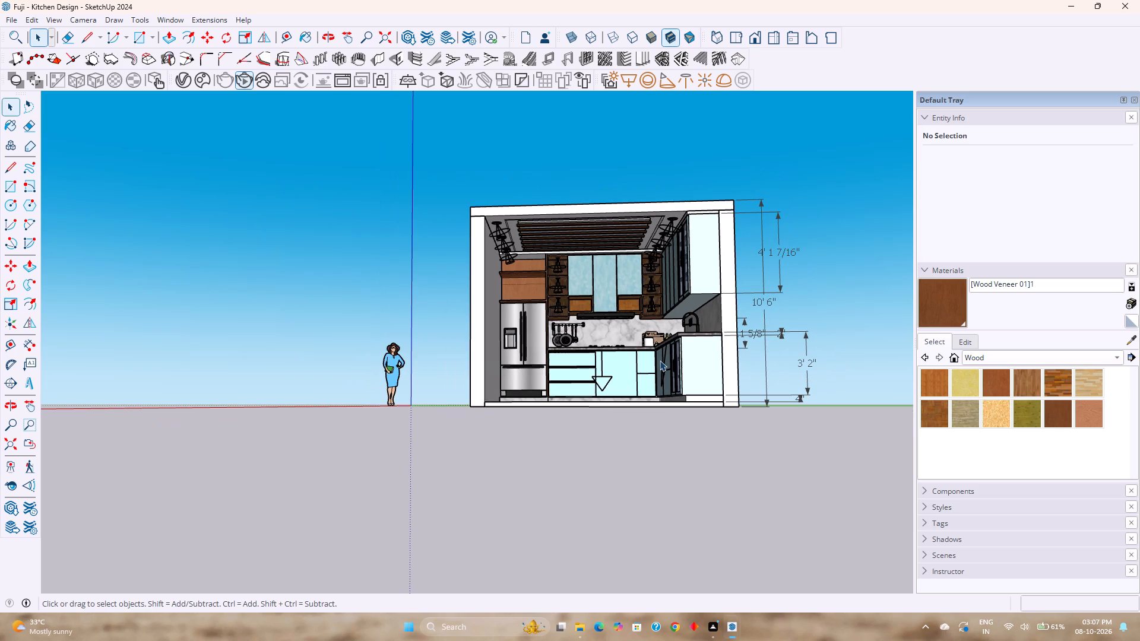
middle_click_drag(701, 312, 682, 391)
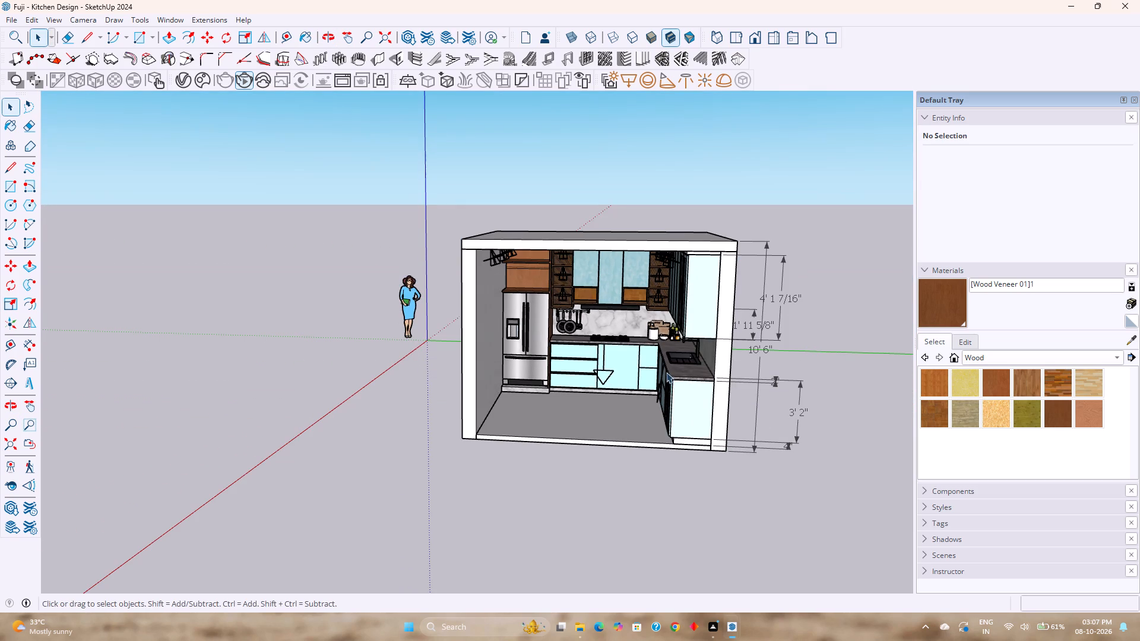
middle_click_drag(661, 360, 602, 415, "shift")
middle_click_drag(587, 417, 571, 328)
scroll(574, 319, "up", 6)
middle_click_drag(572, 326, 593, 238)
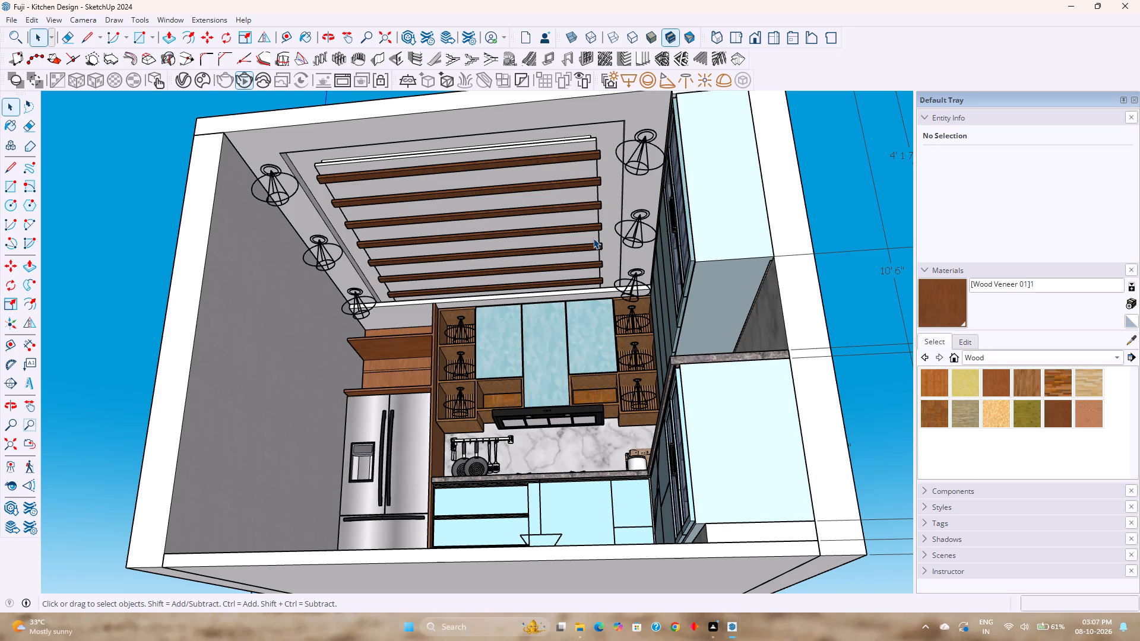
scroll(599, 247, "down", 1)
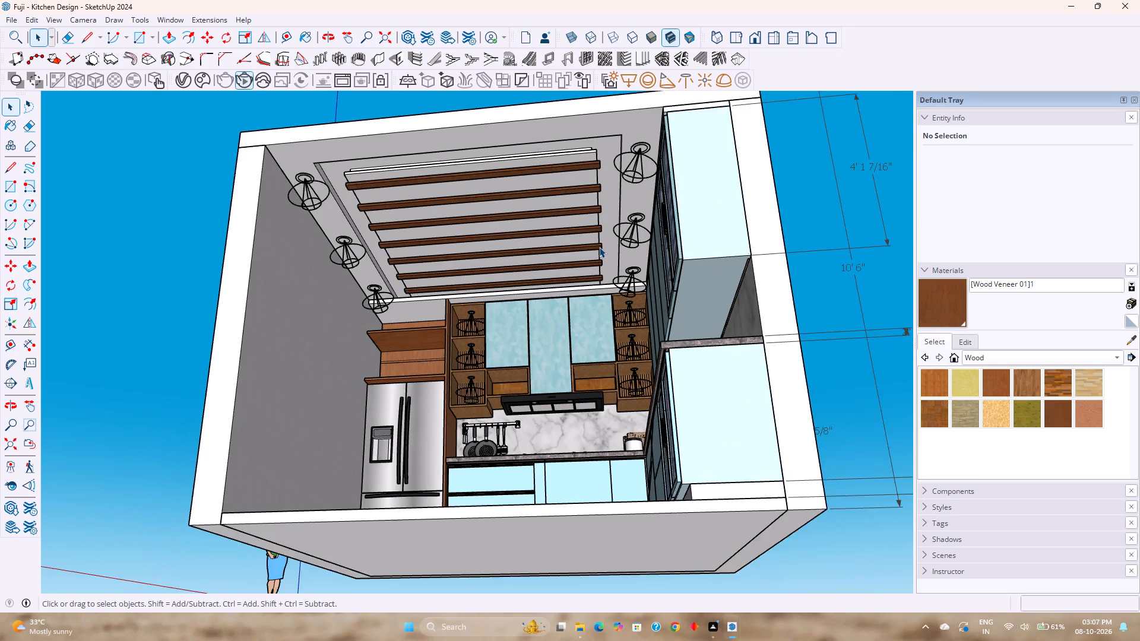
scroll(599, 247, "down", 2)
middle_click_drag(330, 250, 254, 315, "shift")
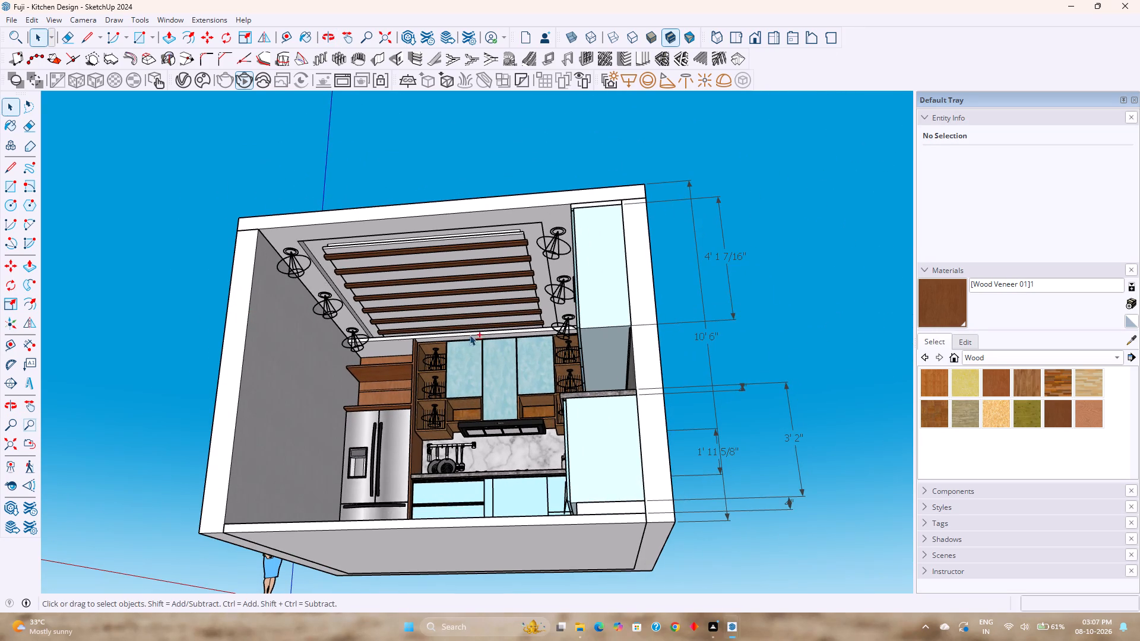
middle_click_drag(471, 334, 452, 261, "shift")
middle_click_drag(451, 258, 592, 398)
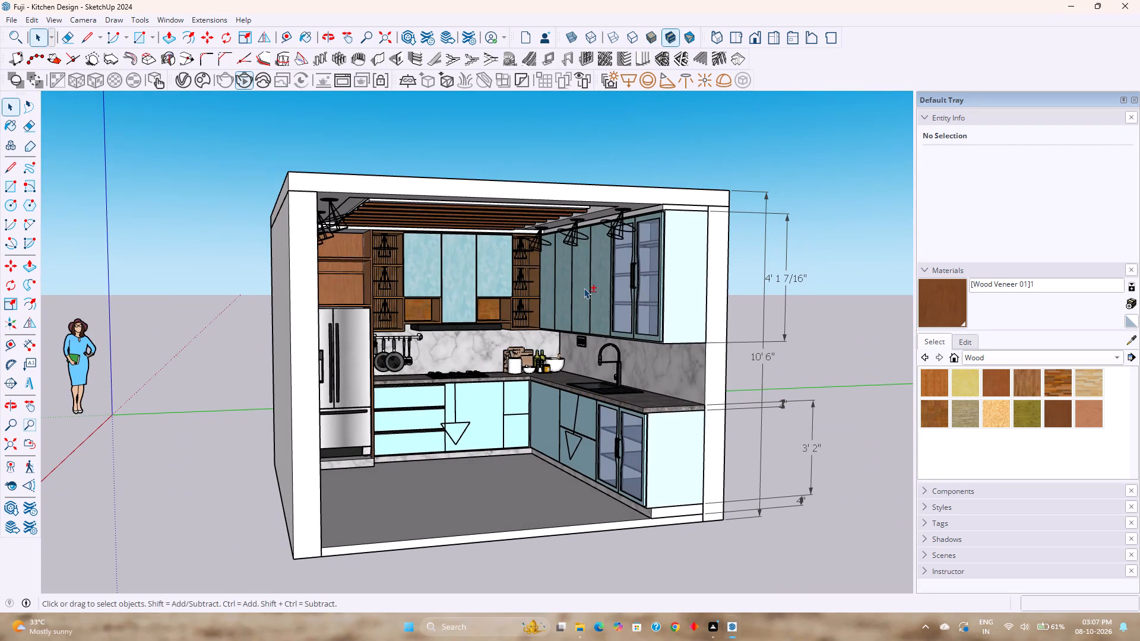
middle_click_drag(583, 288, 582, 320, "shift")
scroll(580, 336, "up", 3)
scroll(368, 318, "up", 2)
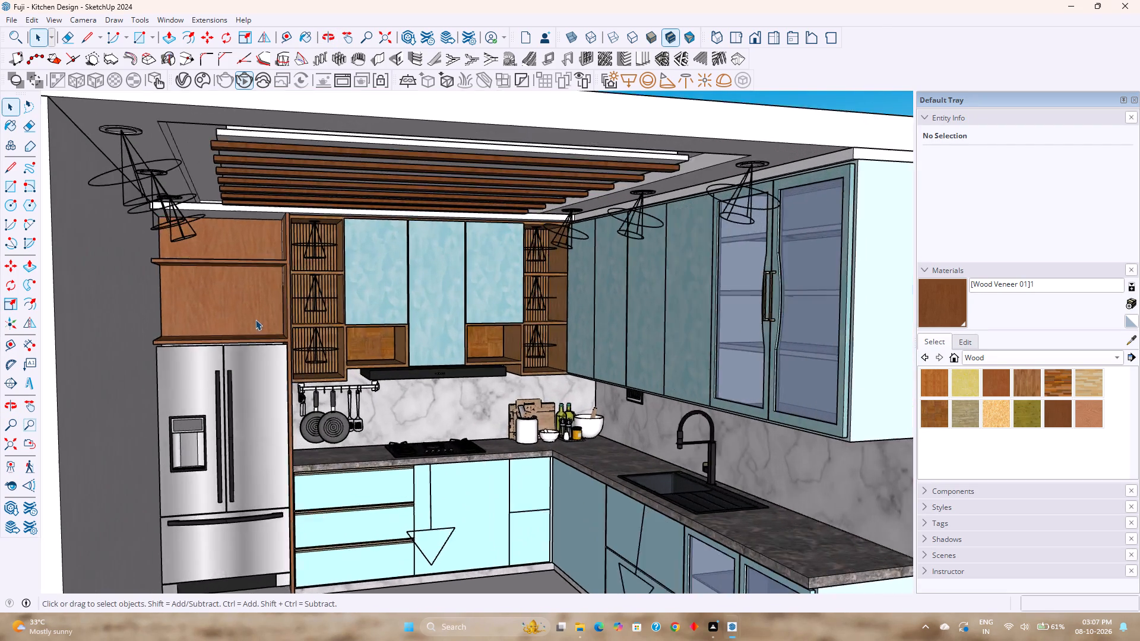
Examine the cabinets, ceiling strips and countertop from close up and from outside the kitchen's open side.
scroll(256, 319, "up", 2)
middle_click_drag(256, 319, 161, 275)
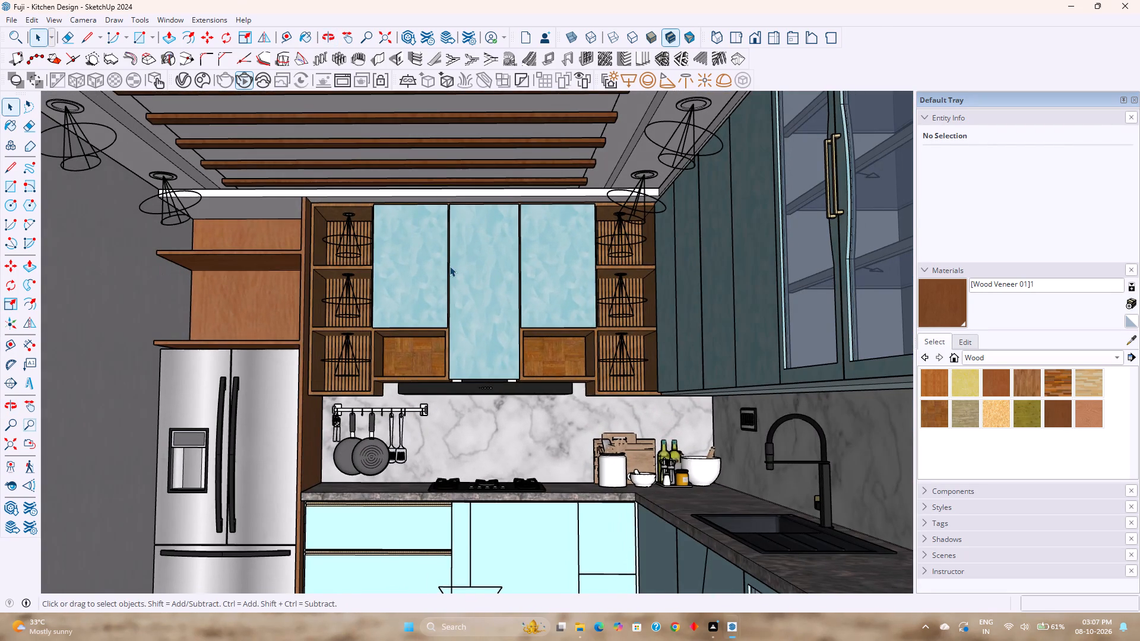
scroll(449, 266, "down", 2)
middle_click_drag(473, 270, 458, 227, "shift")
scroll(466, 189, "down", 2)
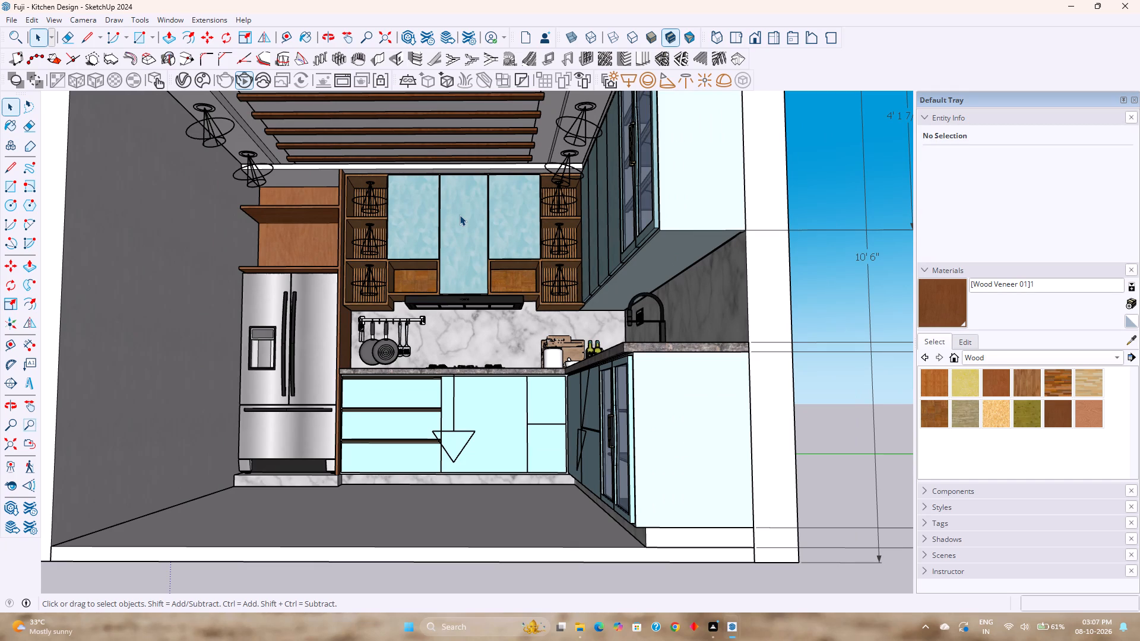
scroll(467, 215, "down", 3)
middle_click_drag(468, 225, 447, 372)
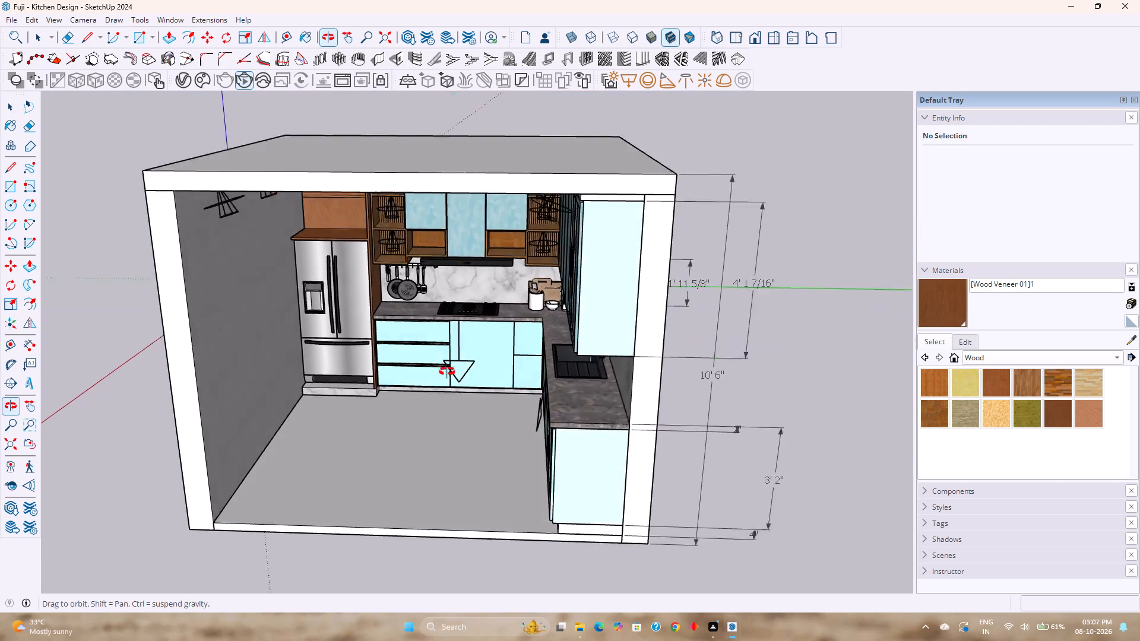
middle_click_drag(447, 372, 445, 387)
middle_click_drag(423, 372, 552, 262)
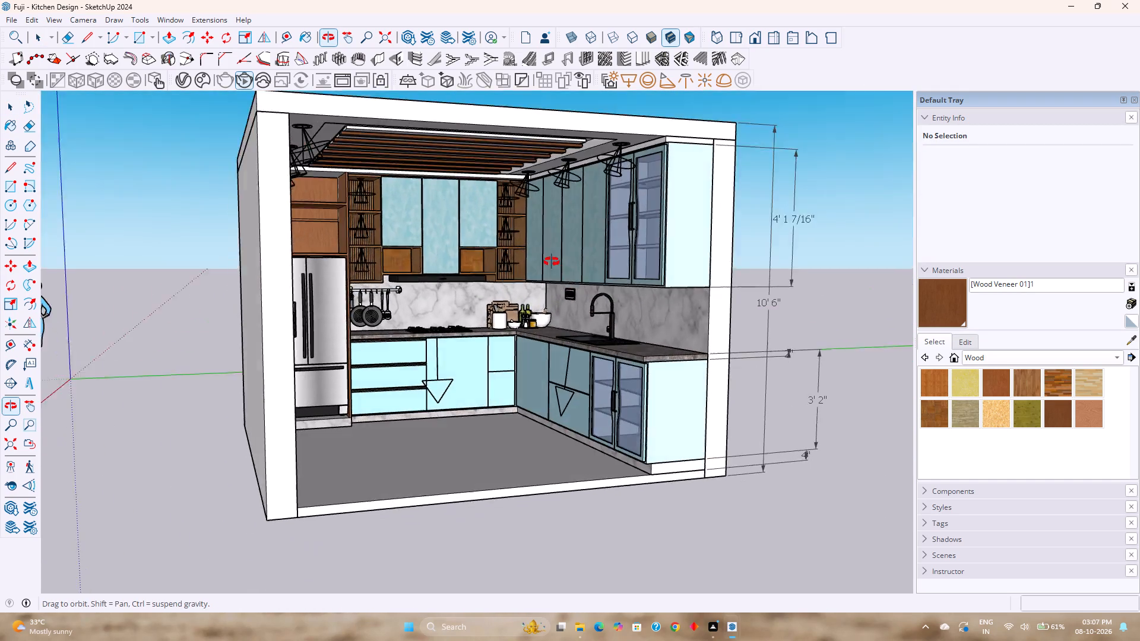
middle_click_drag(552, 262, 624, 213)
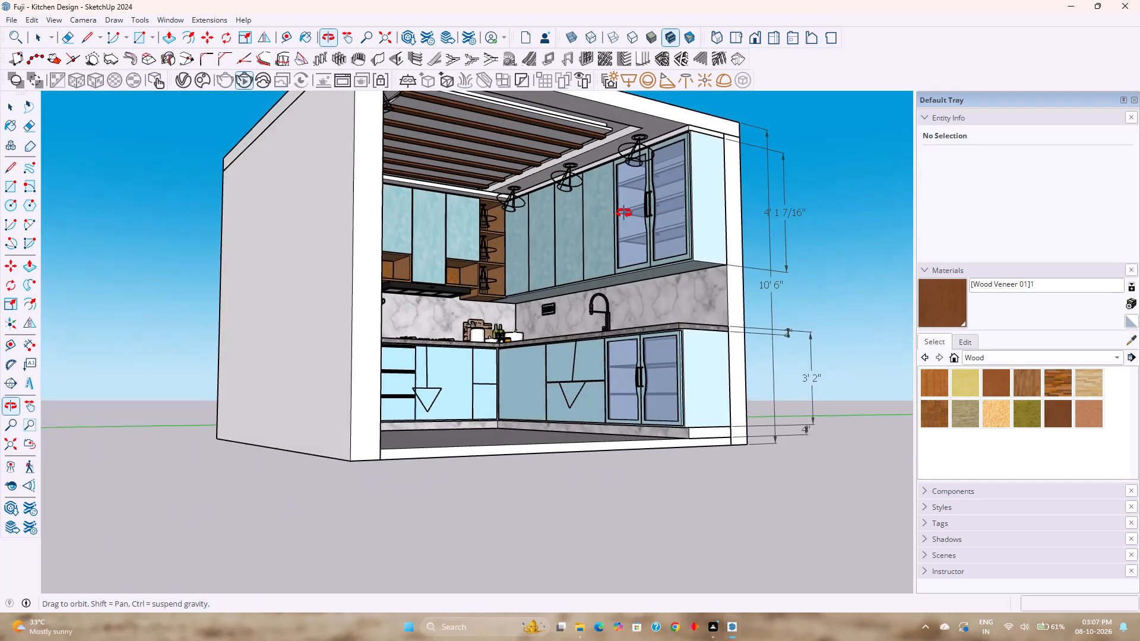
middle_click_drag(624, 213, 620, 210)
Frame an interior view for rendering that takes in the fridge, wall cabinets, ceiling strips, sink and countertop.
scroll(623, 212, "up", 3)
middle_click_drag(601, 213, 438, 250)
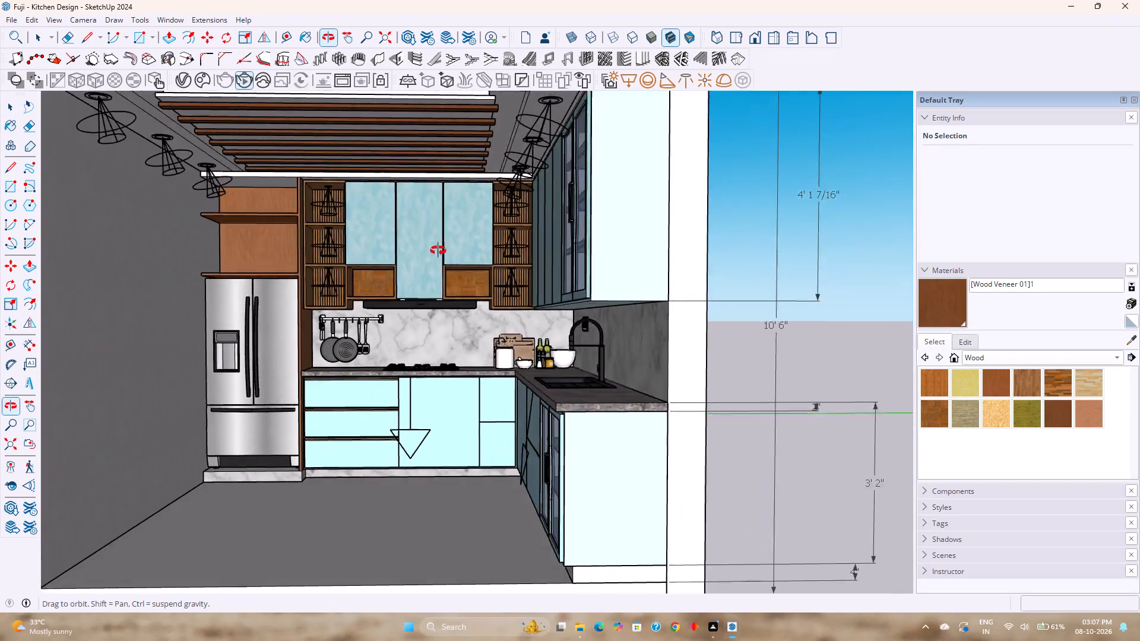
middle_click_drag(438, 250, 477, 257)
scroll(477, 257, "down", 1)
middle_click_drag(477, 257, 531, 312, "shift")
middle_click_drag(510, 316, 541, 300)
scroll(545, 304, "up", 2)
middle_click_drag(545, 304, 562, 305)
middle_click_drag(562, 305, 524, 291, "shift")
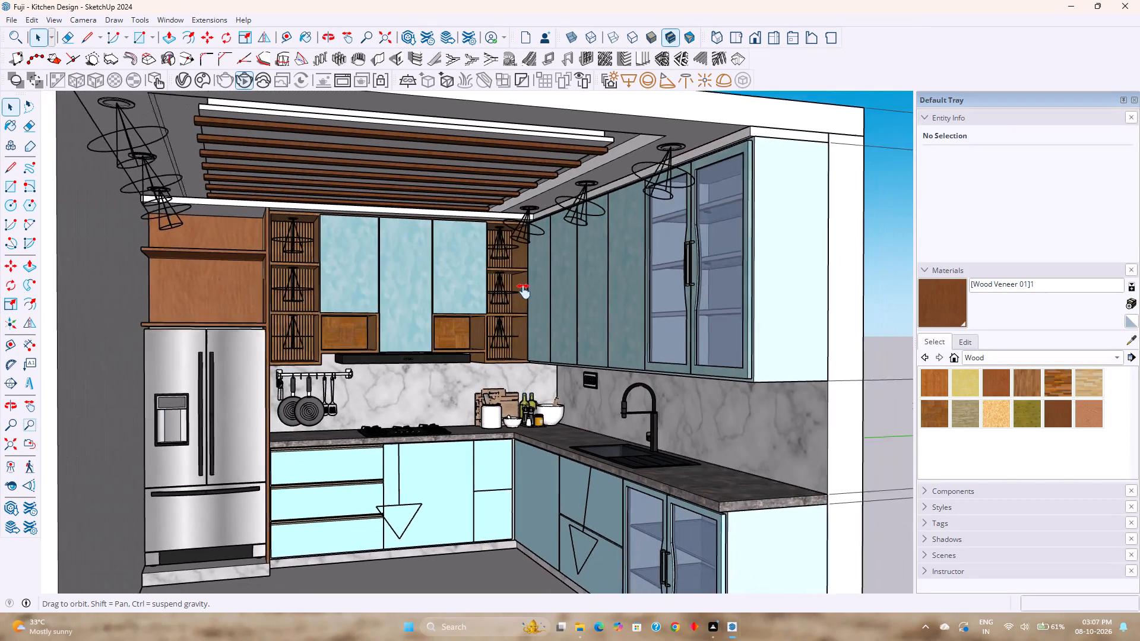
middle_click_drag(524, 291, 530, 287, "shift")
middle_click_drag(532, 293, 574, 293)
middle_click_drag(574, 293, 651, 291, "shift")
middle_click_drag(651, 291, 621, 294)
middle_click_drag(621, 294, 607, 302, "shift")
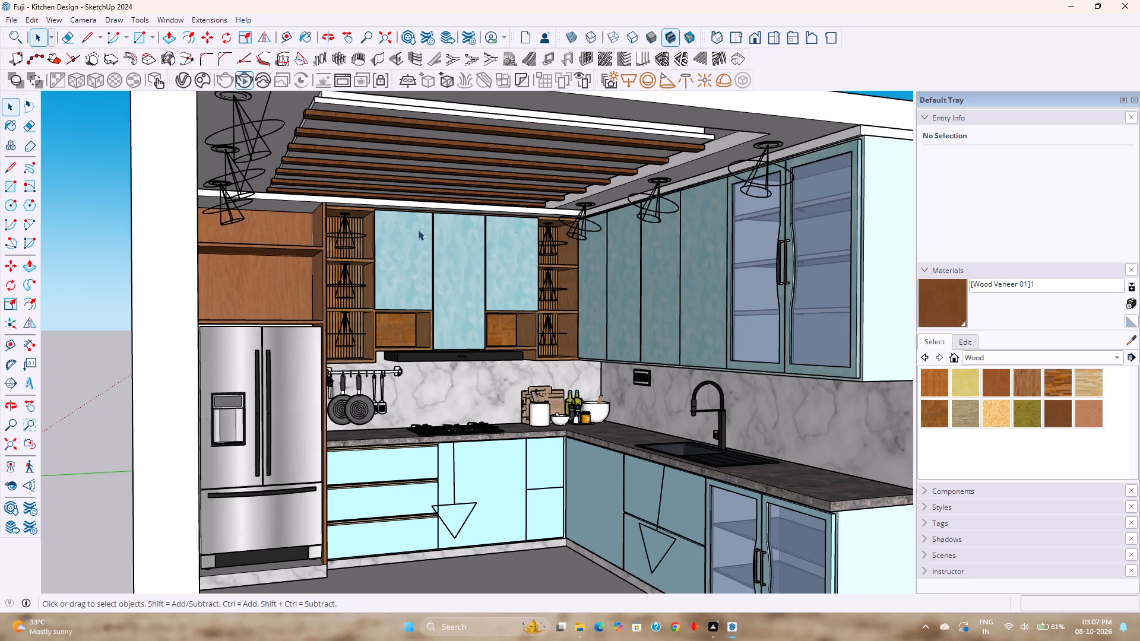
middle_click_drag(695, 310, 679, 313, "shift")
scroll(676, 310, "up", 1)
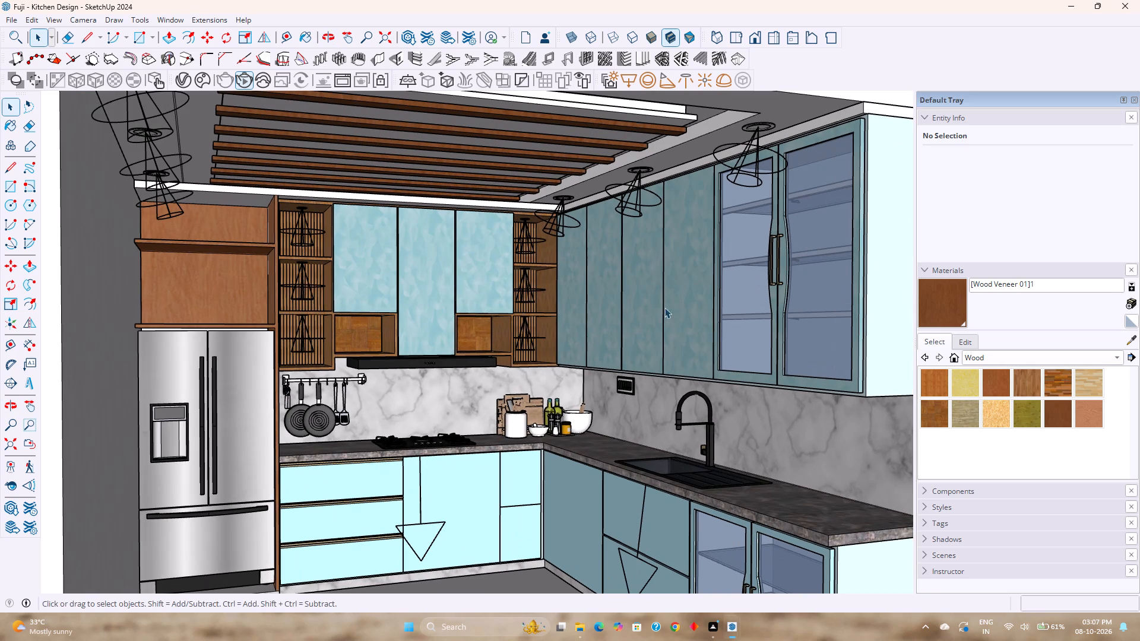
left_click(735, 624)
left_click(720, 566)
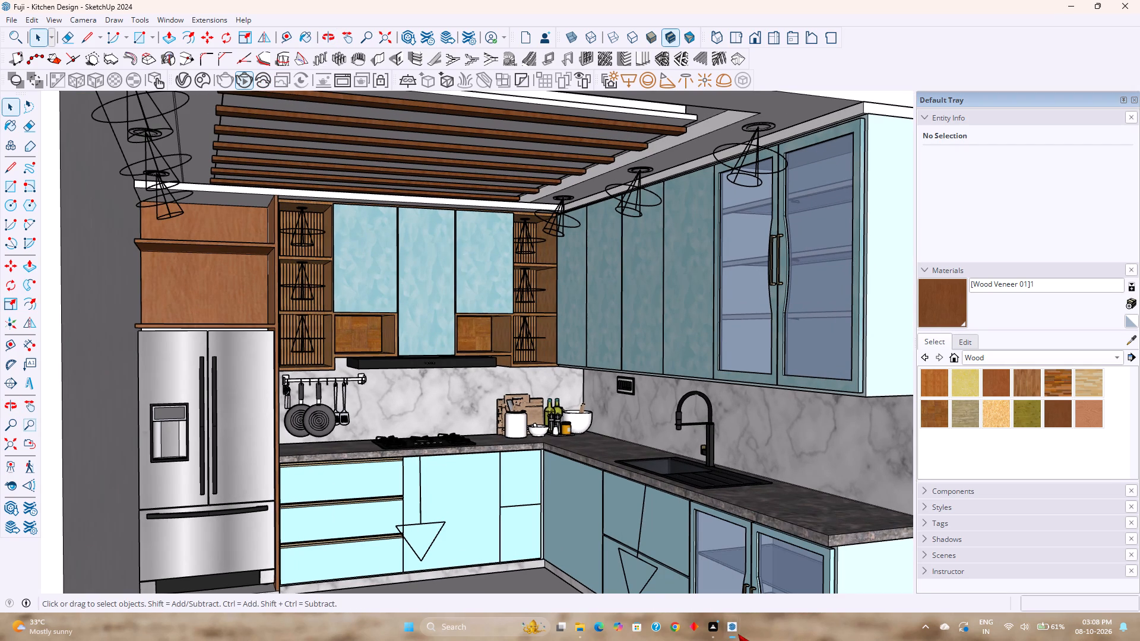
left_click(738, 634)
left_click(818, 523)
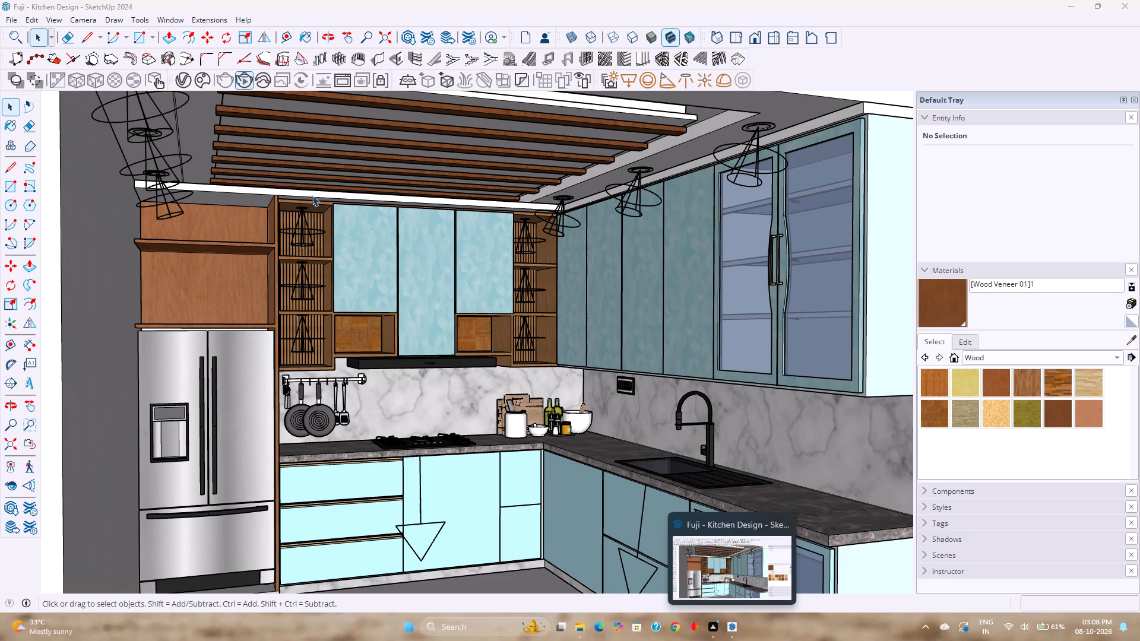
Start a V-Ray interactive render of the framed kitchen view and check the result in the frame buffer.
left_click(246, 78)
left_click(246, 86)
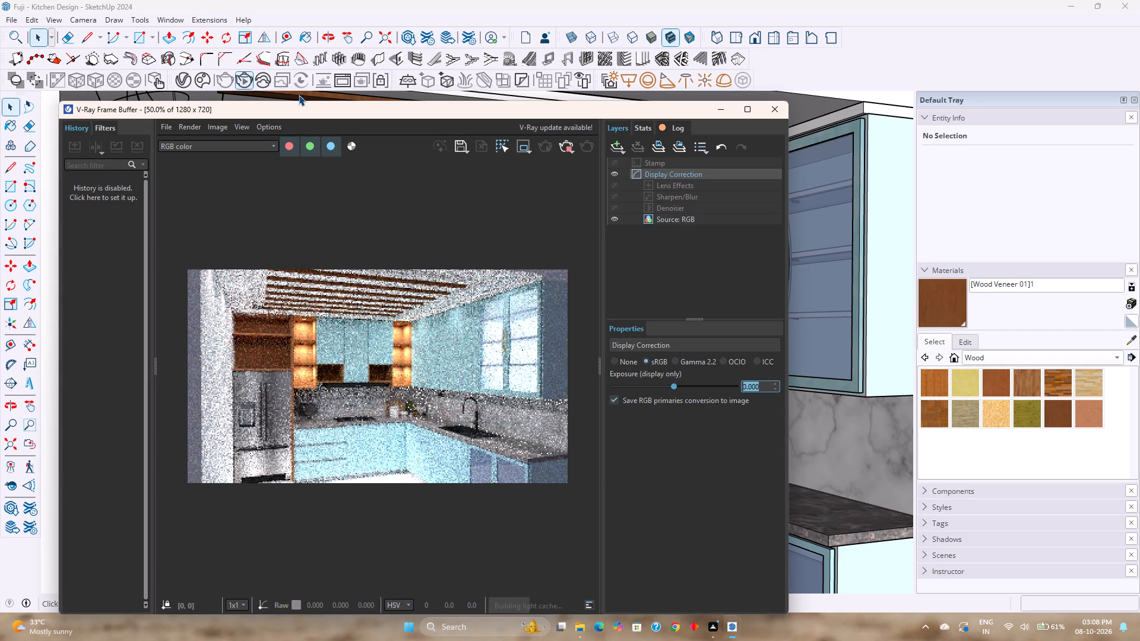
left_click_drag(309, 109, 276, 24)
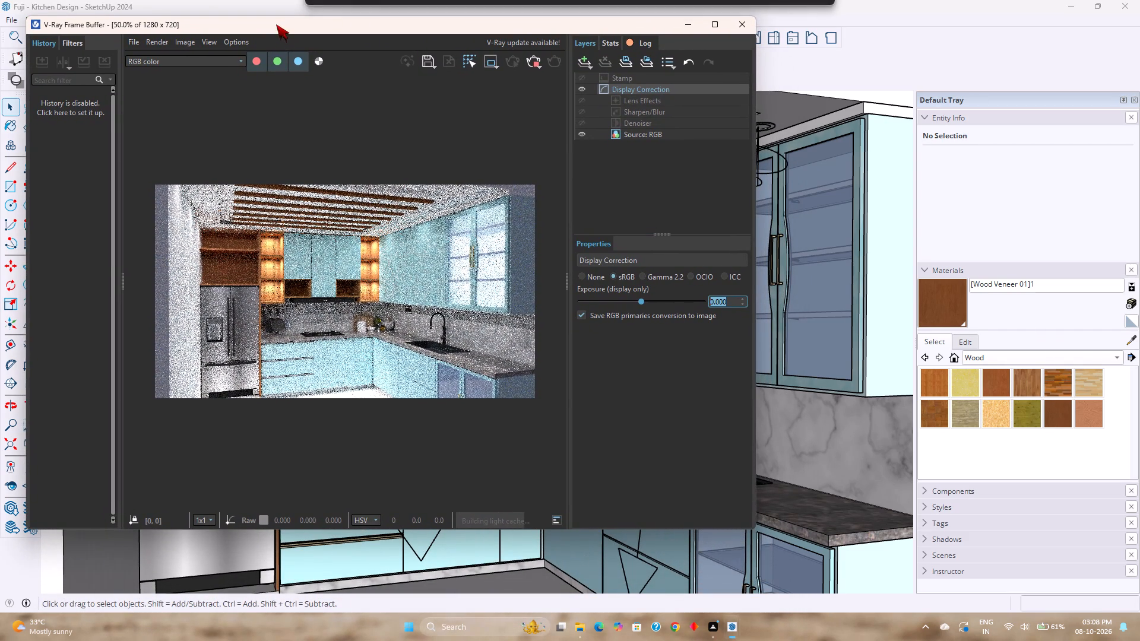
left_click(629, 397)
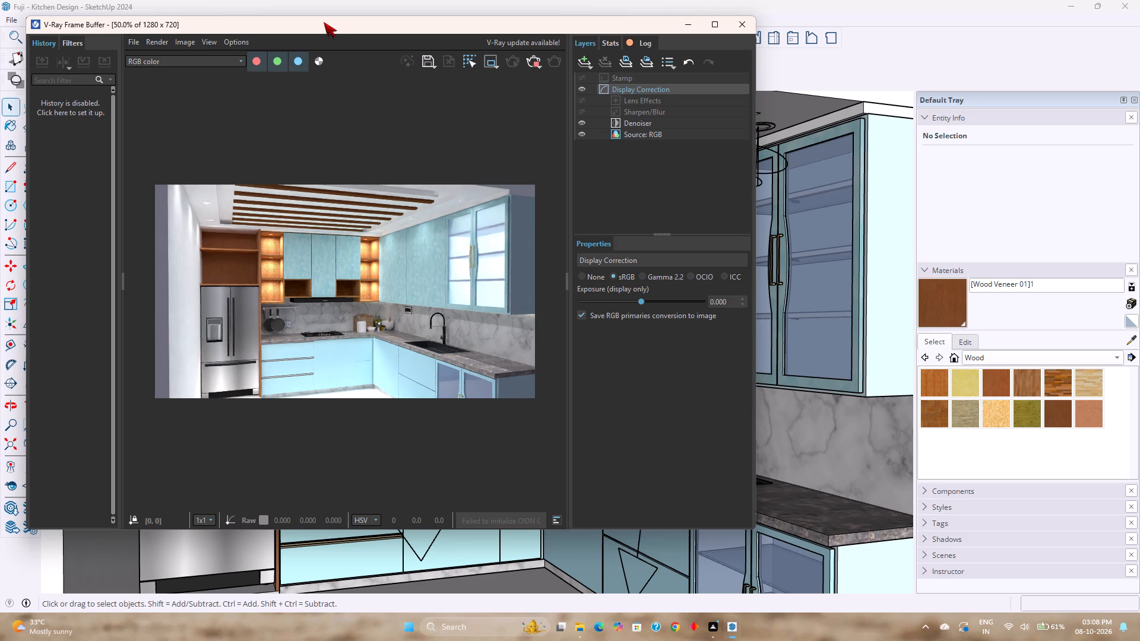
left_click_drag(324, 22, 322, 94)
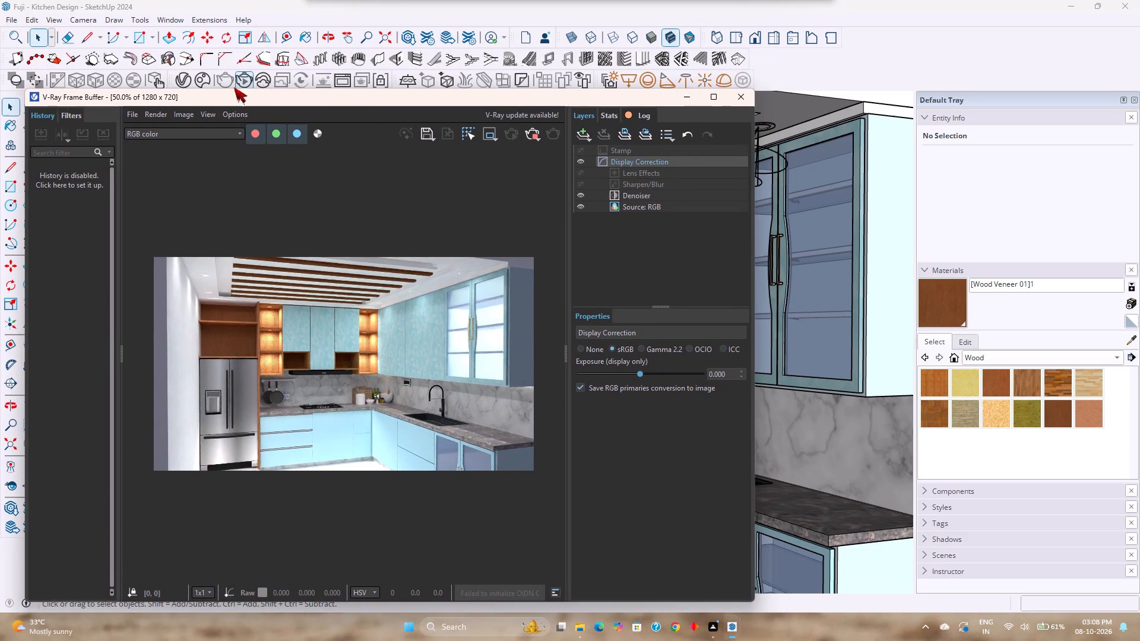
Open the V-Ray Asset Editor and inspect the parameters of the Rectangle Light among the scene's untagged lights.
left_click(179, 81)
left_click_drag(221, 96, 211, 63)
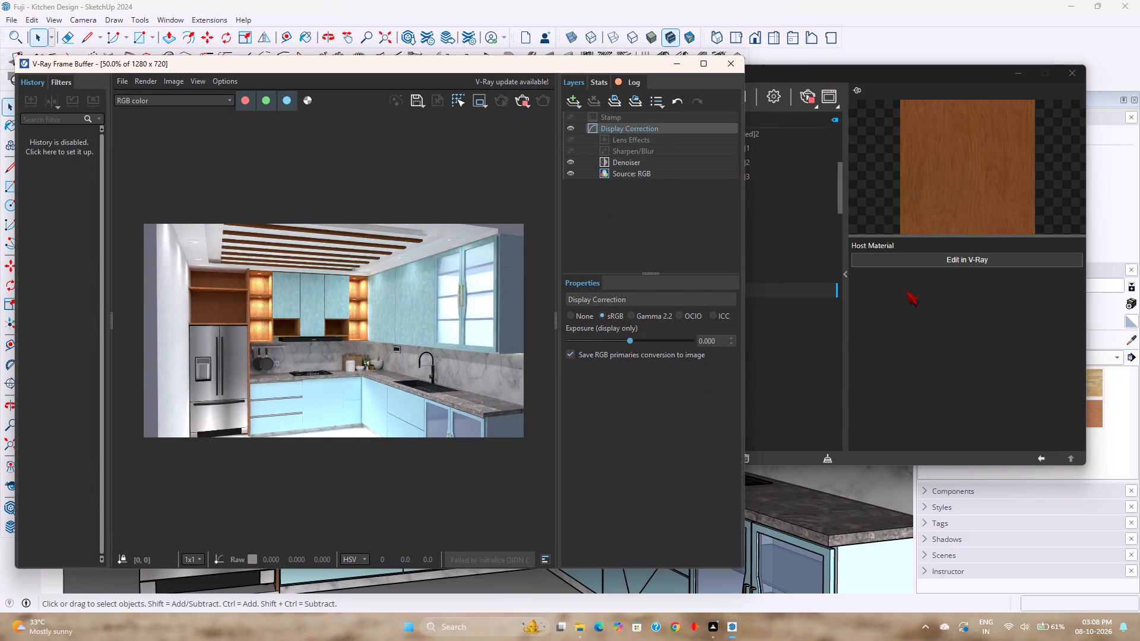
left_click(949, 318)
scroll(772, 334, "down", 5)
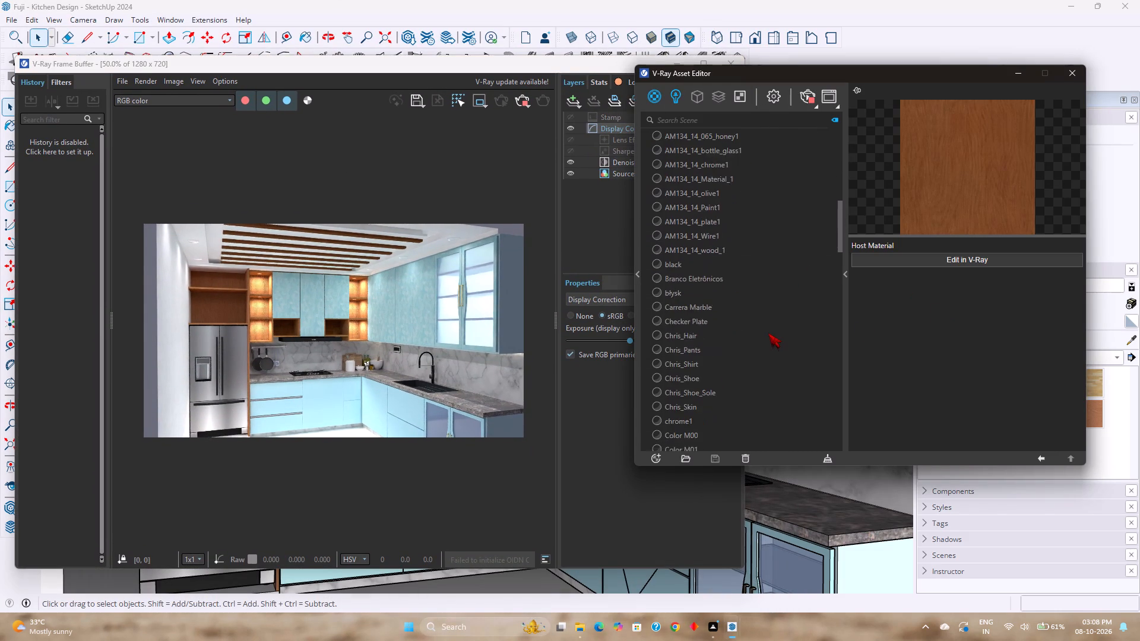
scroll(768, 333, "down", 7)
scroll(690, 340, "down", 5)
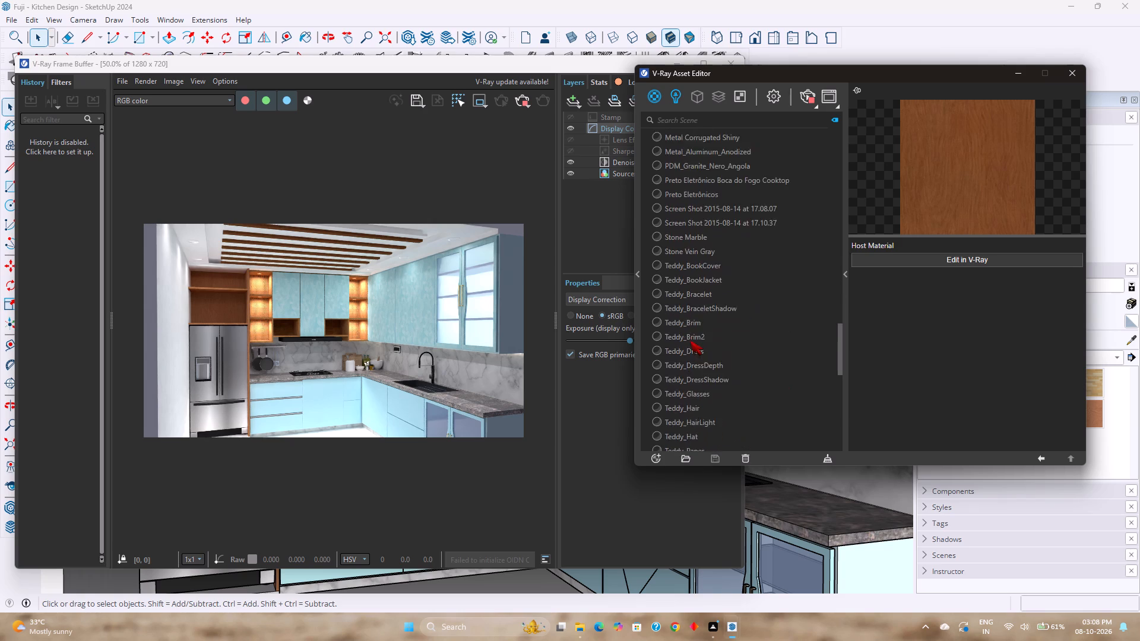
scroll(690, 340, "down", 12)
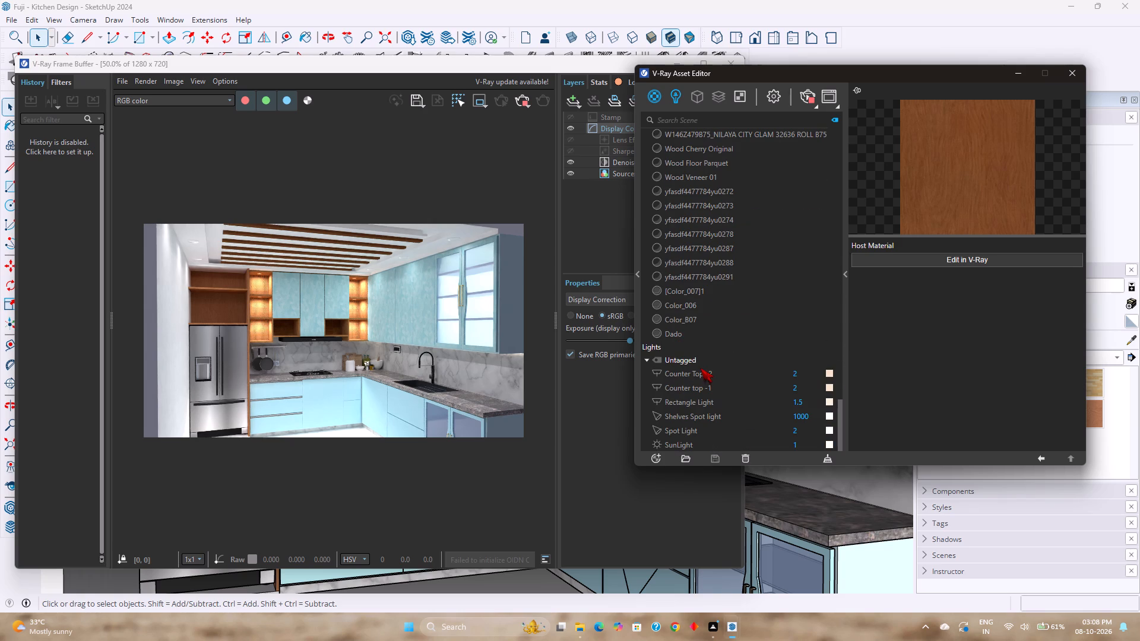
left_click(704, 404)
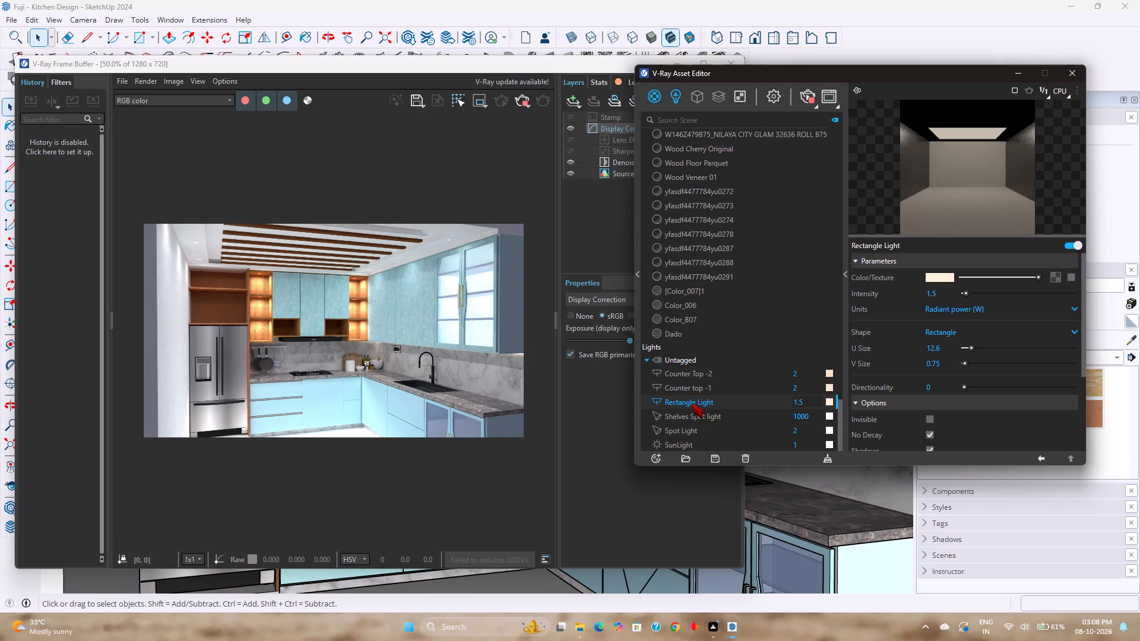
right_click(692, 403)
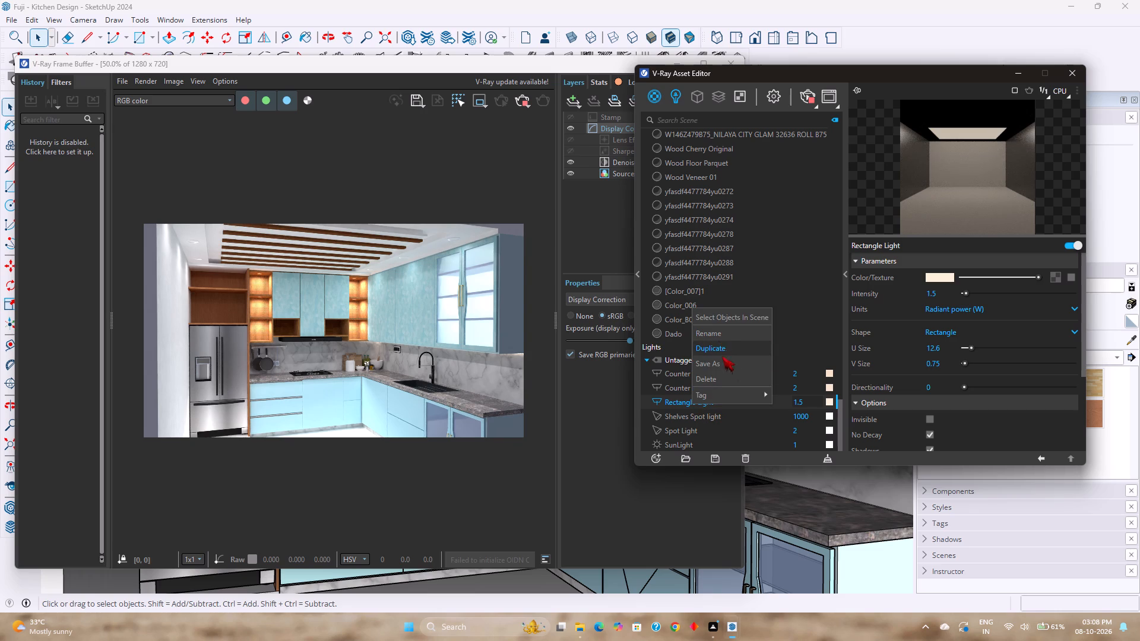
left_click(788, 284)
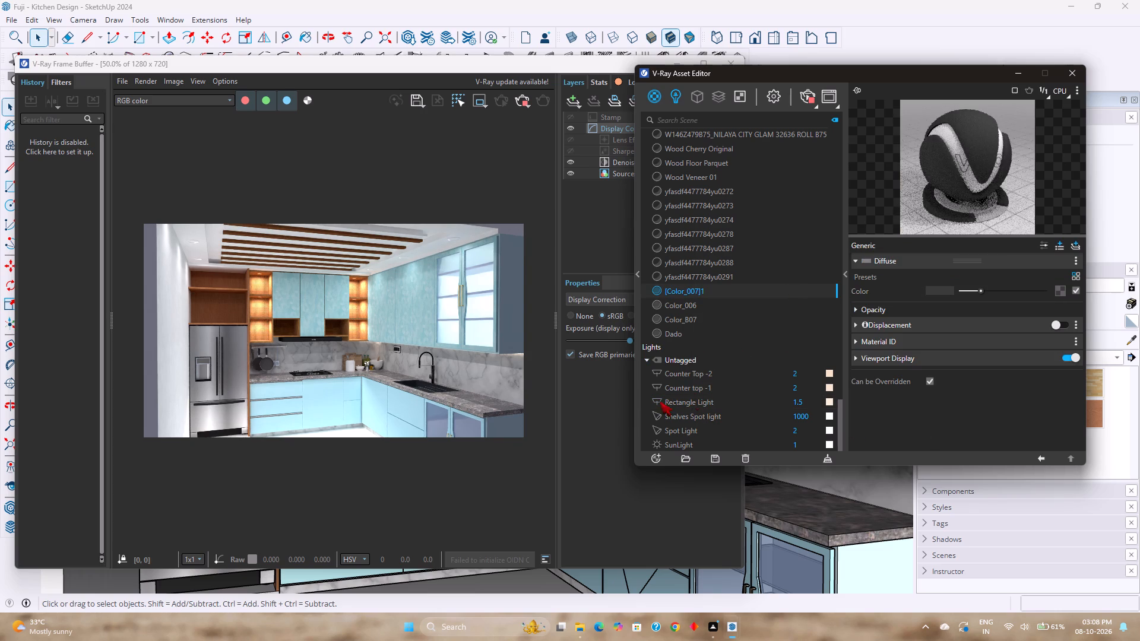
left_click(675, 401)
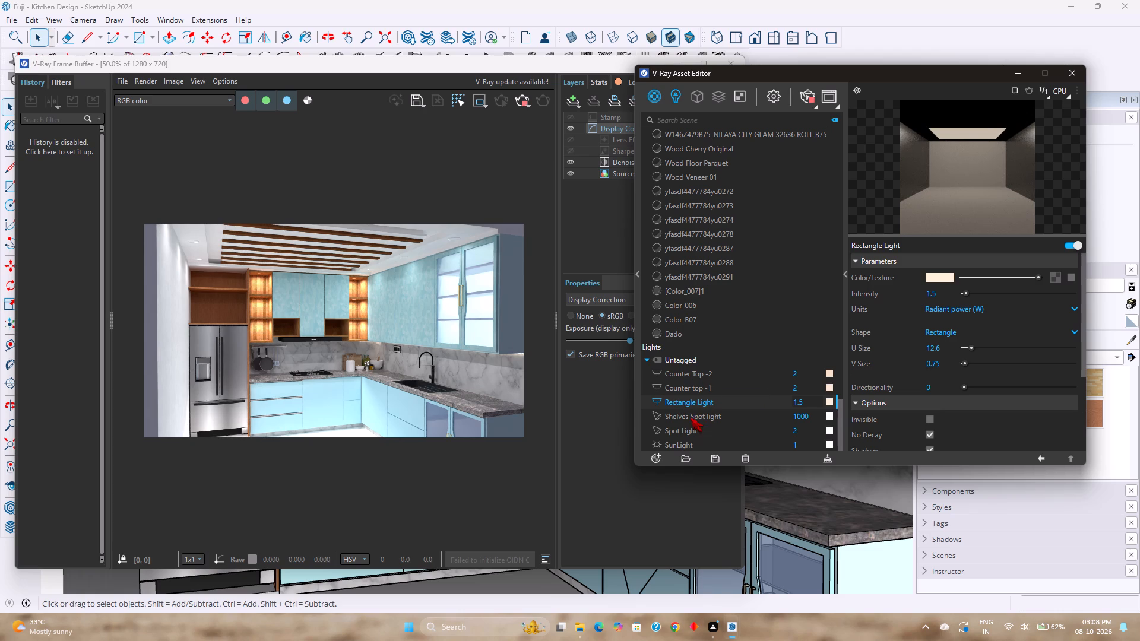
scroll(693, 411, "down", 7)
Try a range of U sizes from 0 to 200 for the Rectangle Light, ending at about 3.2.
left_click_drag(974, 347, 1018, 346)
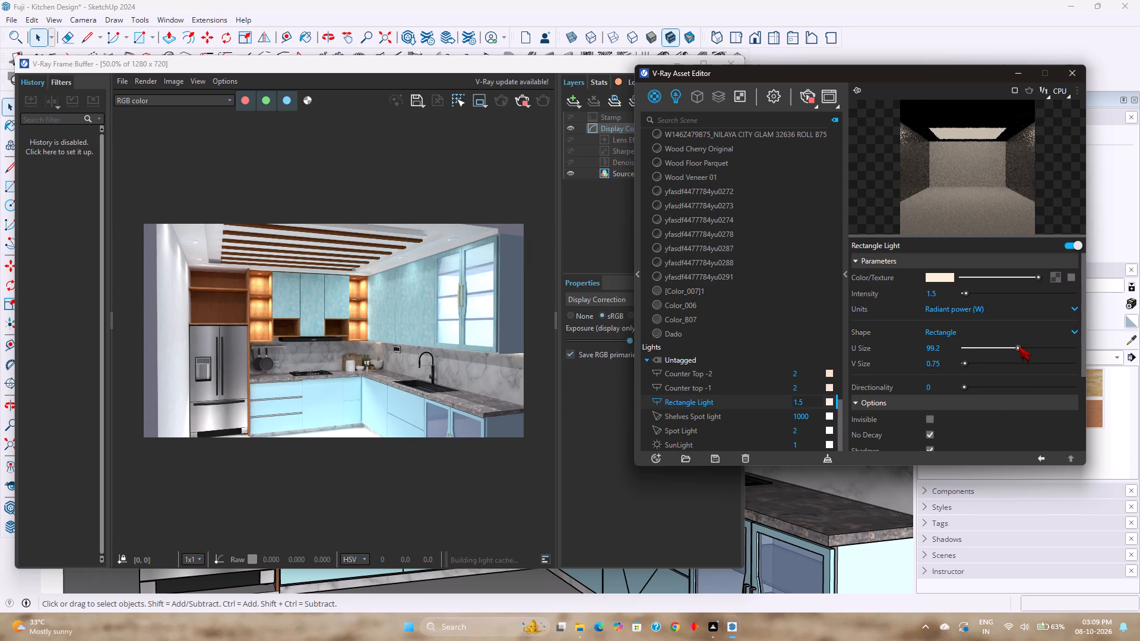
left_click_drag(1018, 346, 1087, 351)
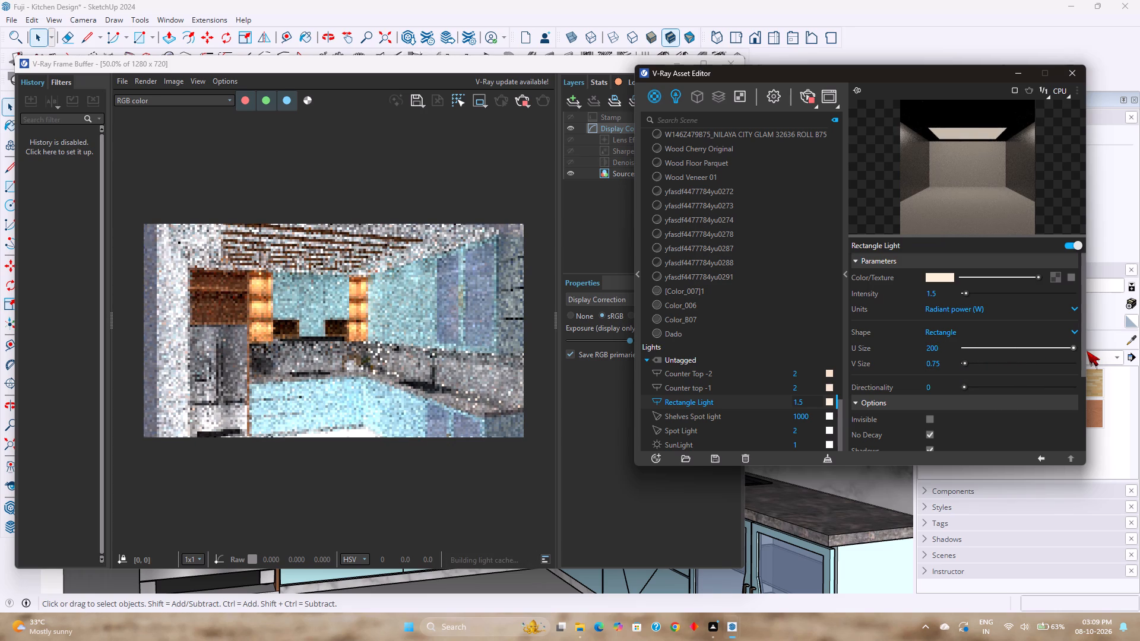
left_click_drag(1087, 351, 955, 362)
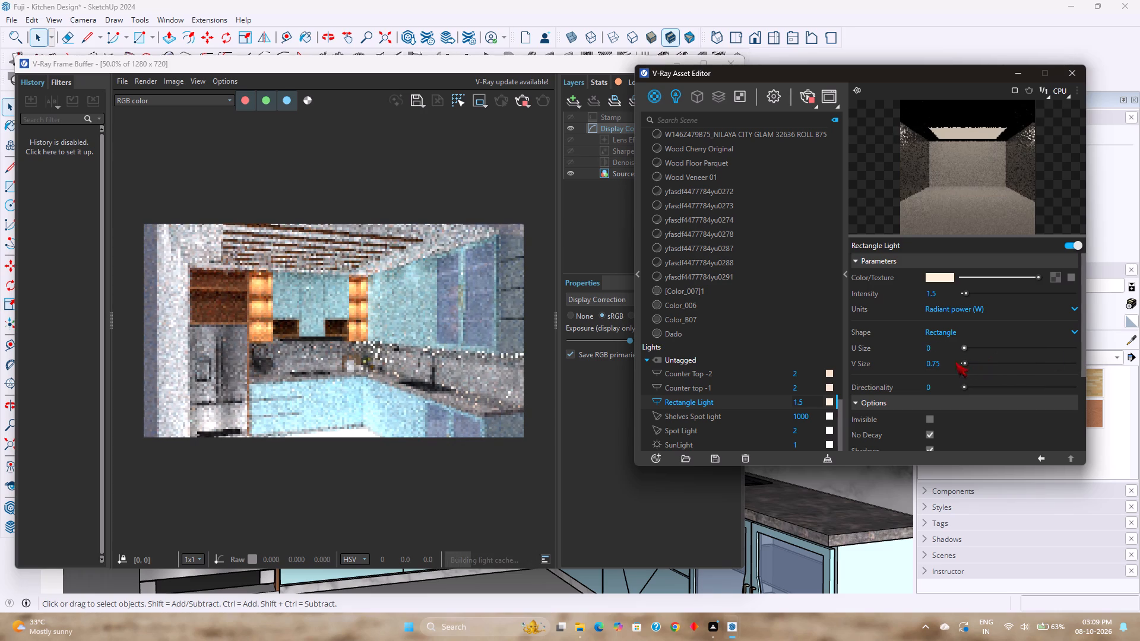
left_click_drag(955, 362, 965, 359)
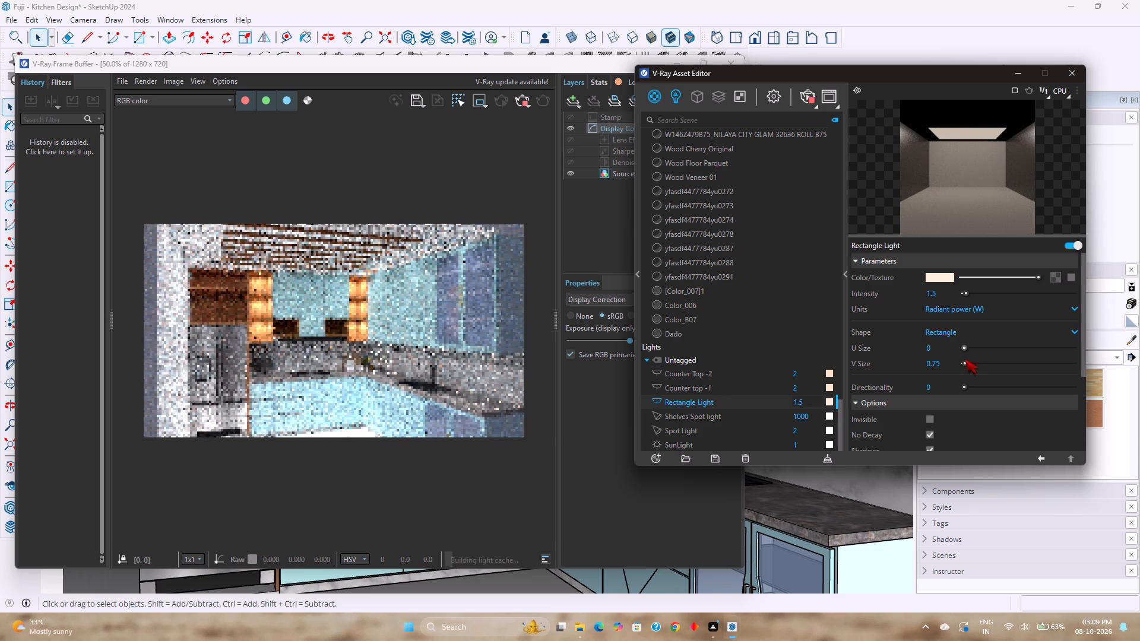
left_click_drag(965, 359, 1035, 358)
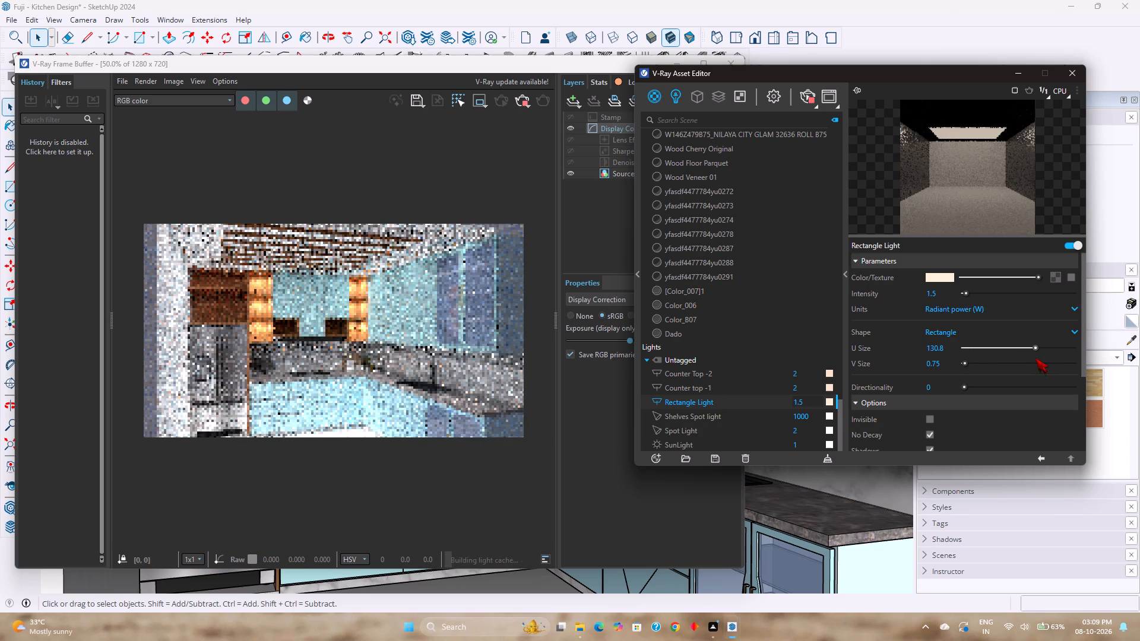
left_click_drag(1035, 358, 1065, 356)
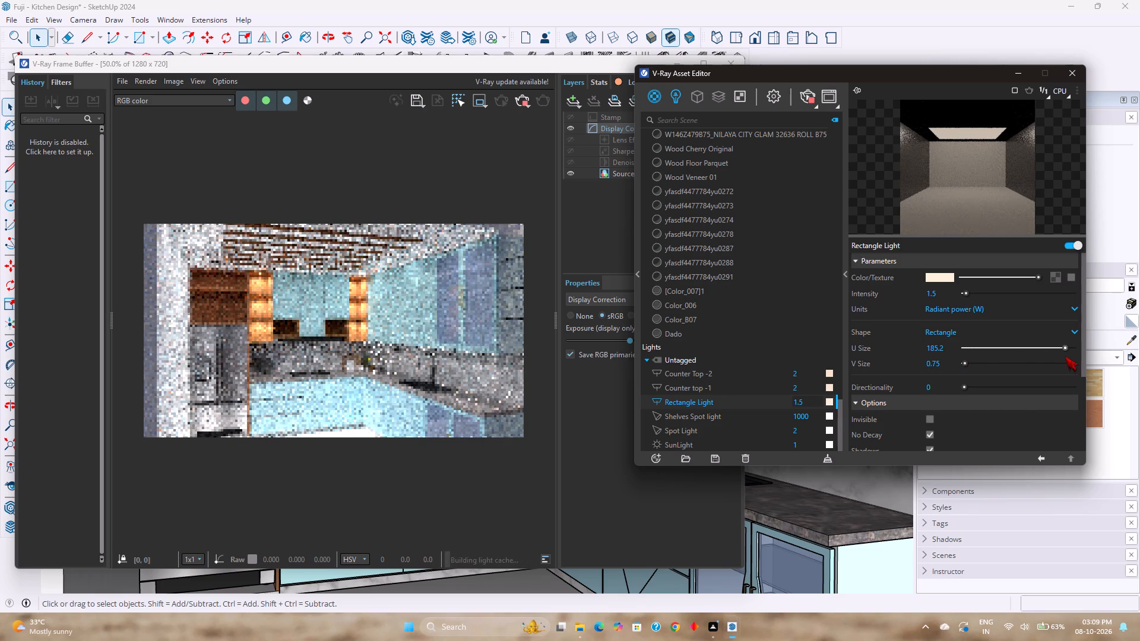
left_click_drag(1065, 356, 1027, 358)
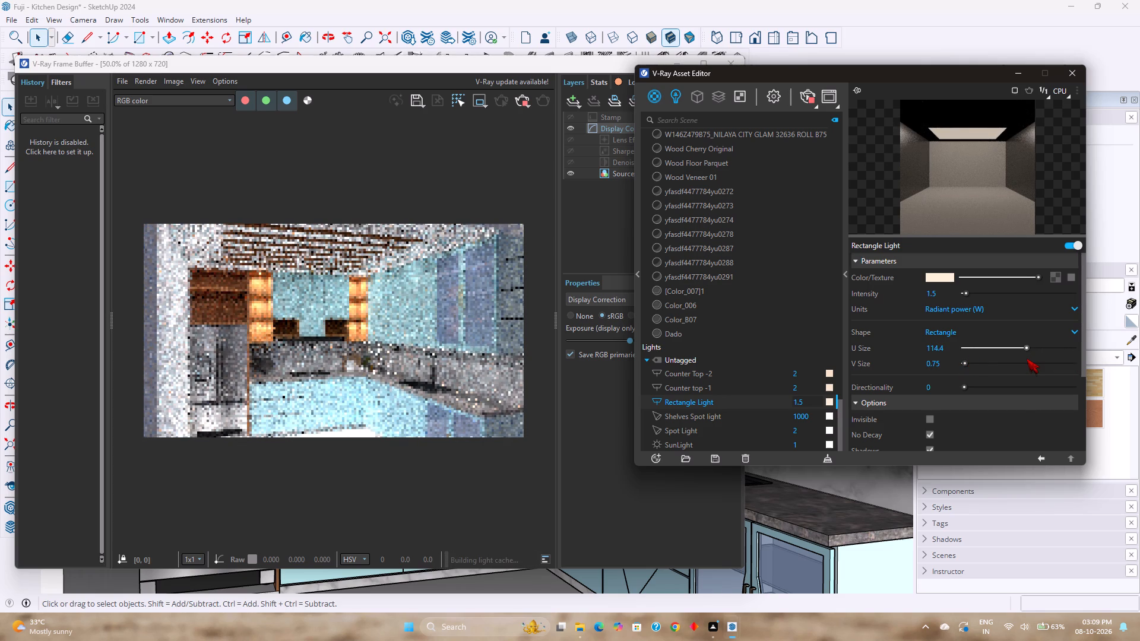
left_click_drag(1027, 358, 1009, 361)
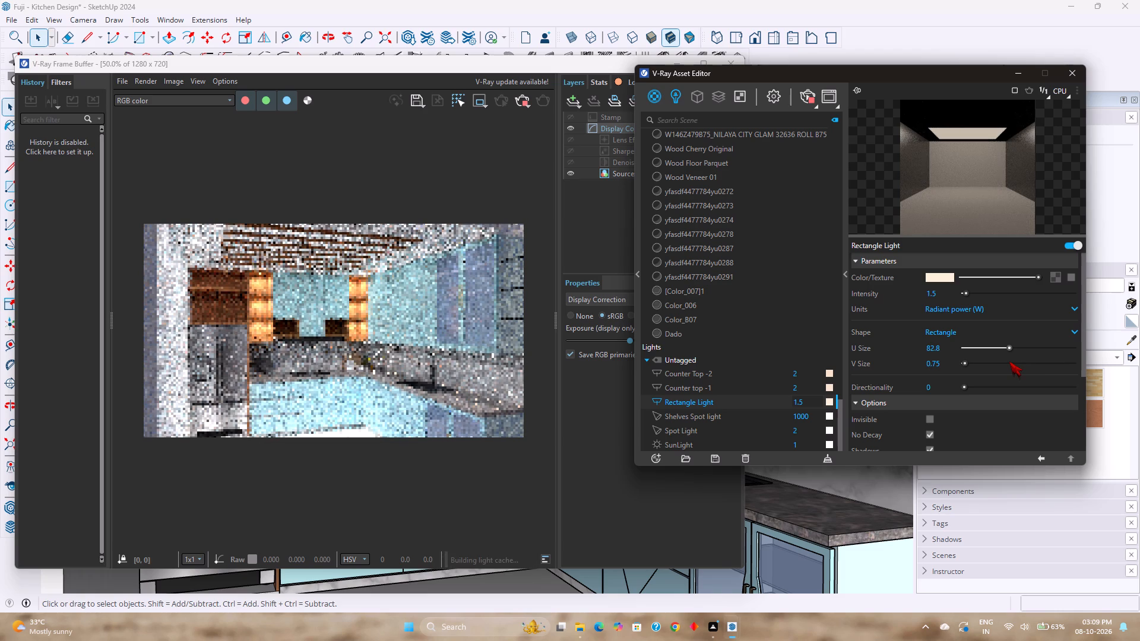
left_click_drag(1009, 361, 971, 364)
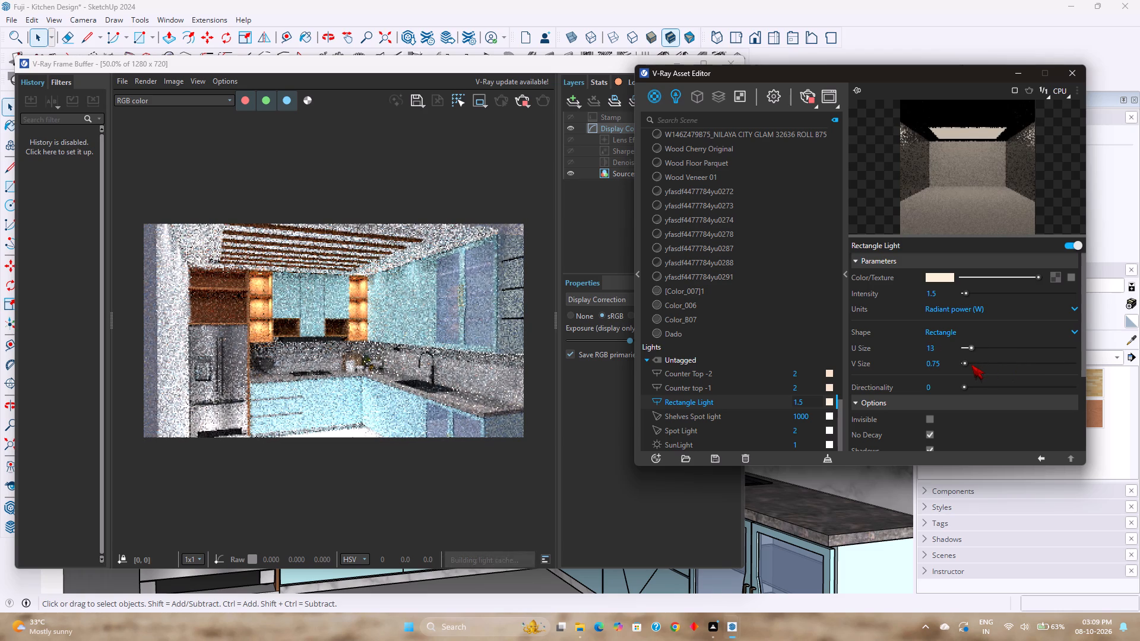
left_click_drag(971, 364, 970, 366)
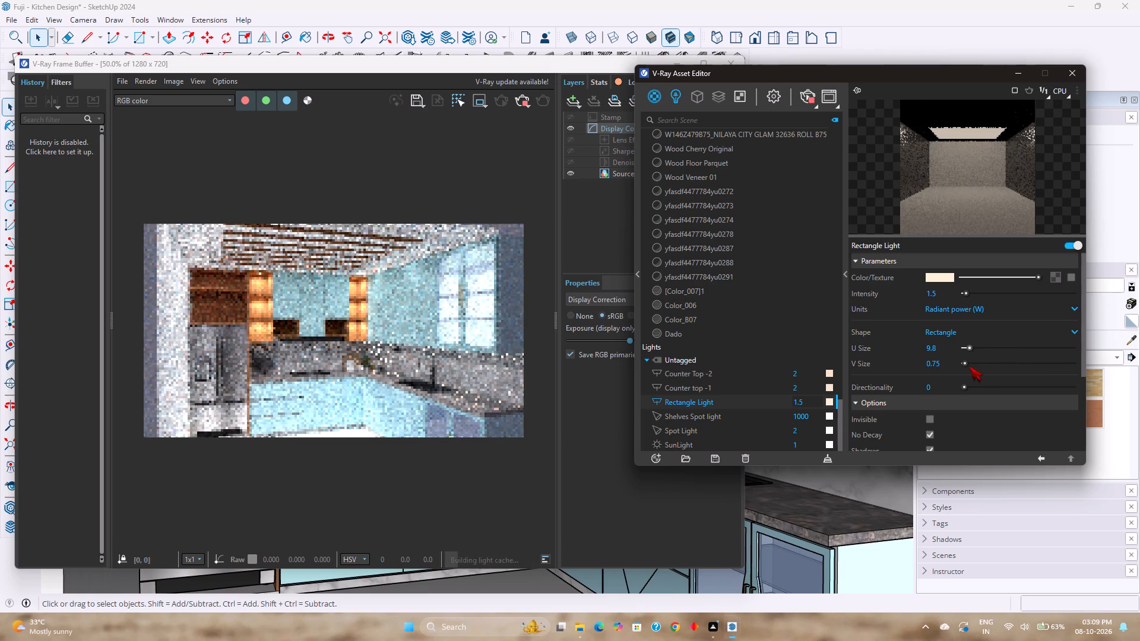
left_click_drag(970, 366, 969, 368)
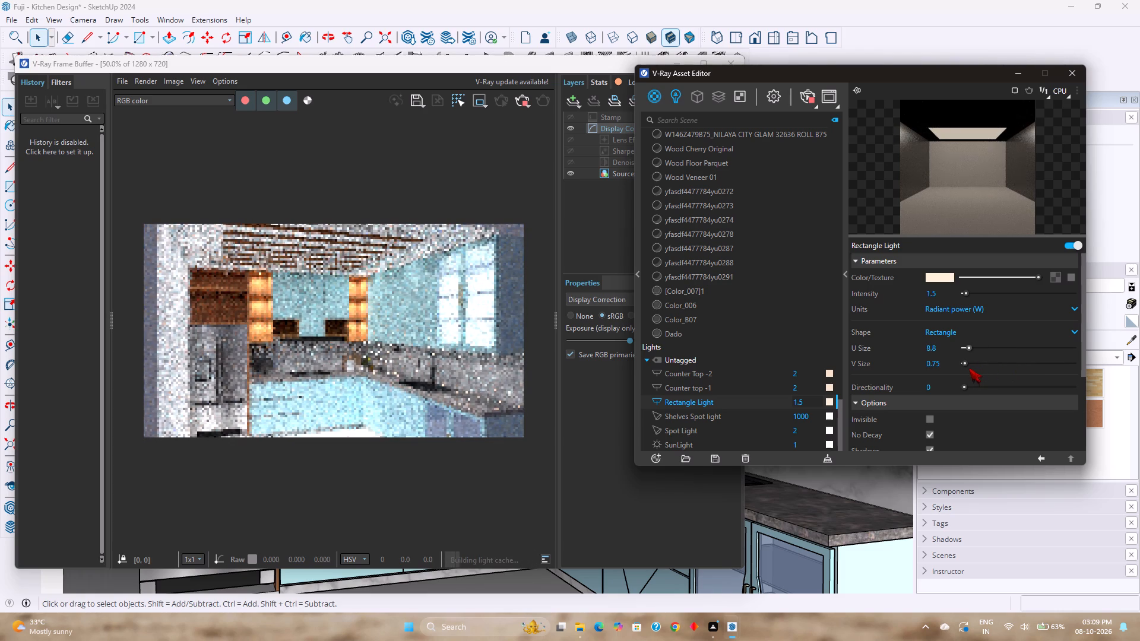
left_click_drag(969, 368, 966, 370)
Set the Rectangle Light's intensity to 1.
double_click(941, 296)
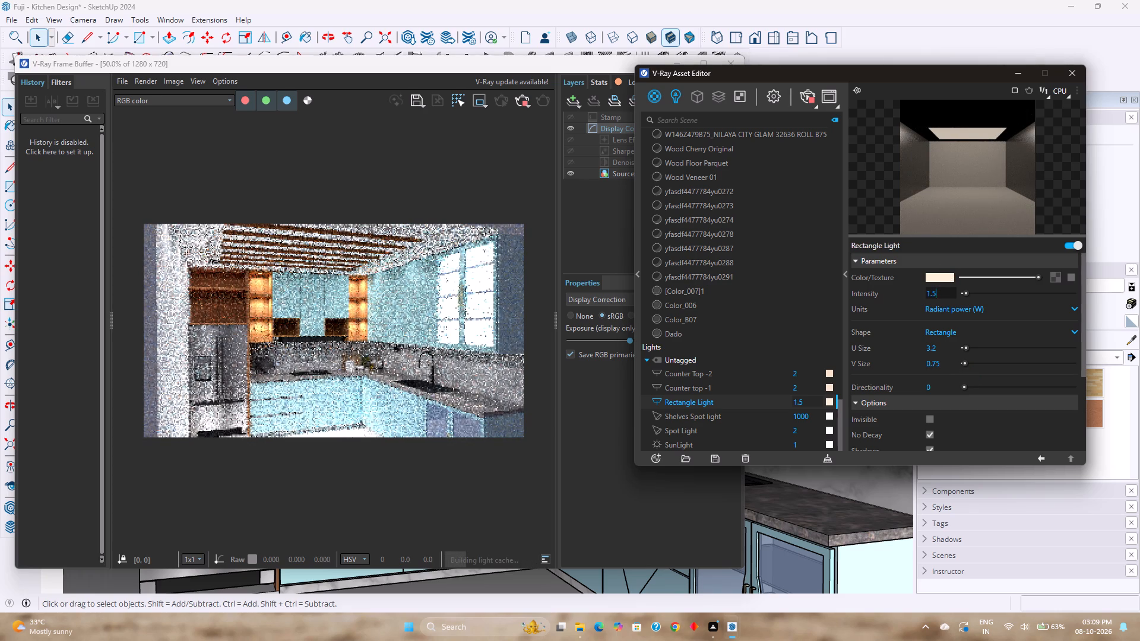
key("1")
key("Return")
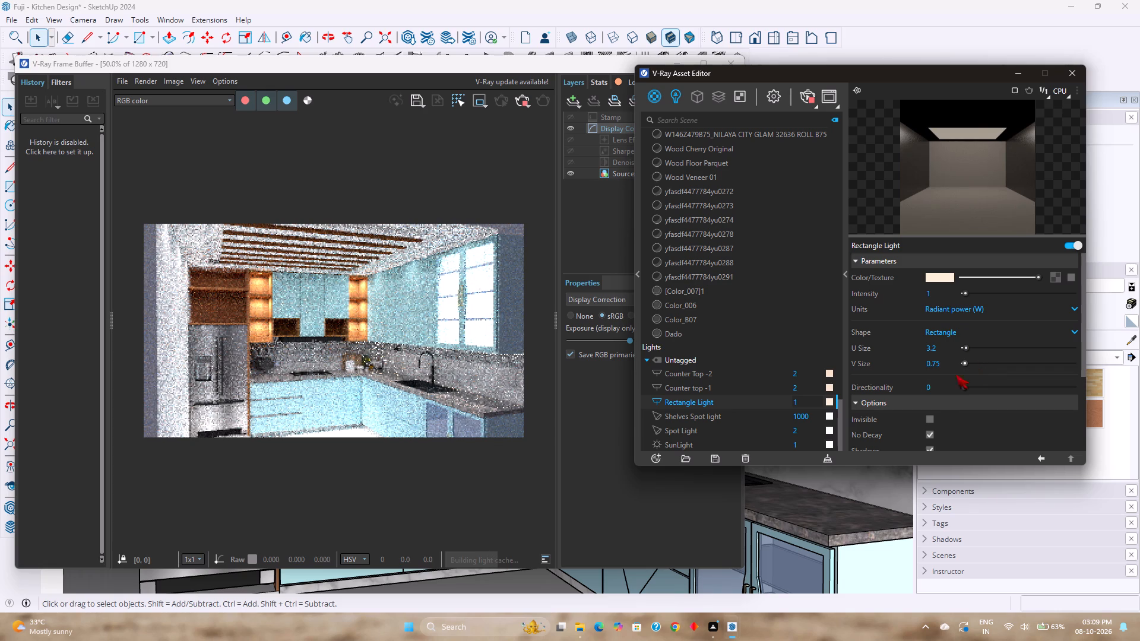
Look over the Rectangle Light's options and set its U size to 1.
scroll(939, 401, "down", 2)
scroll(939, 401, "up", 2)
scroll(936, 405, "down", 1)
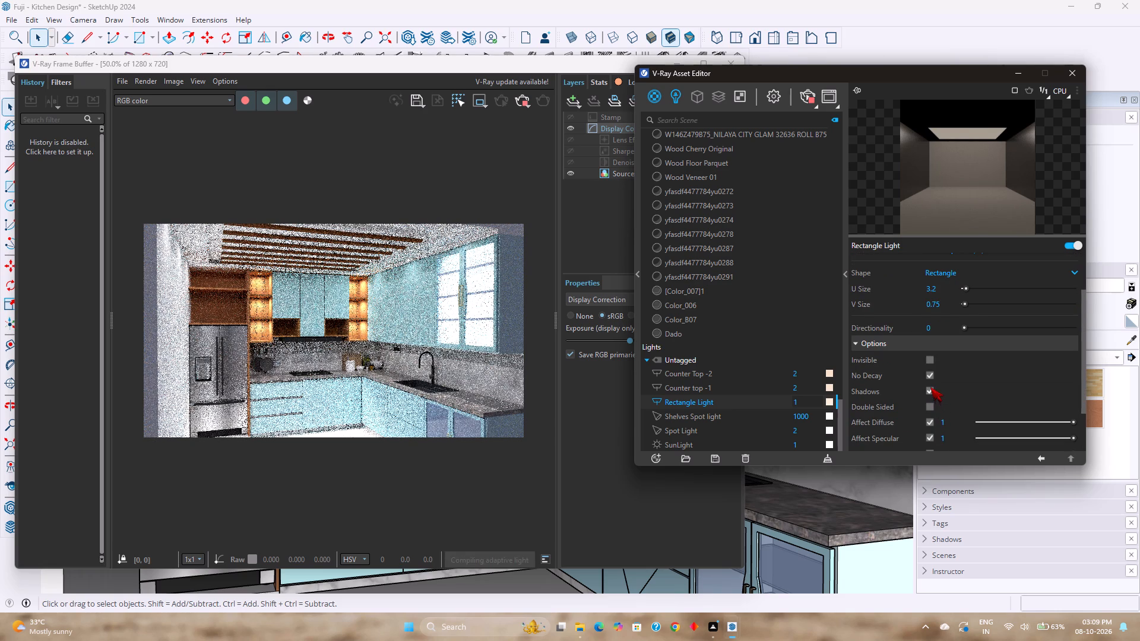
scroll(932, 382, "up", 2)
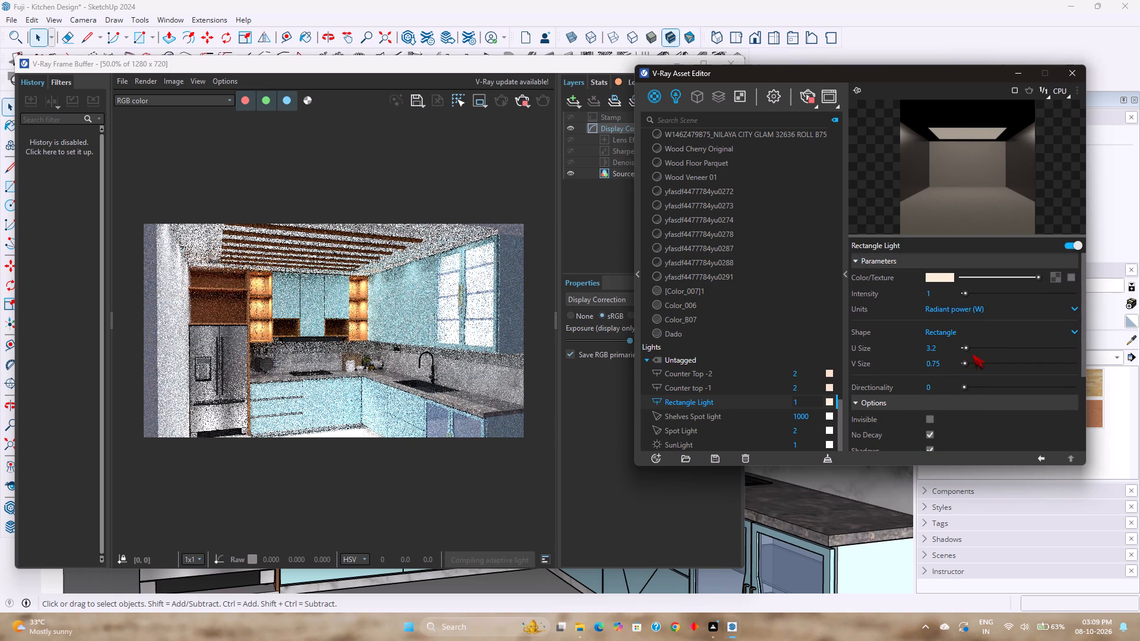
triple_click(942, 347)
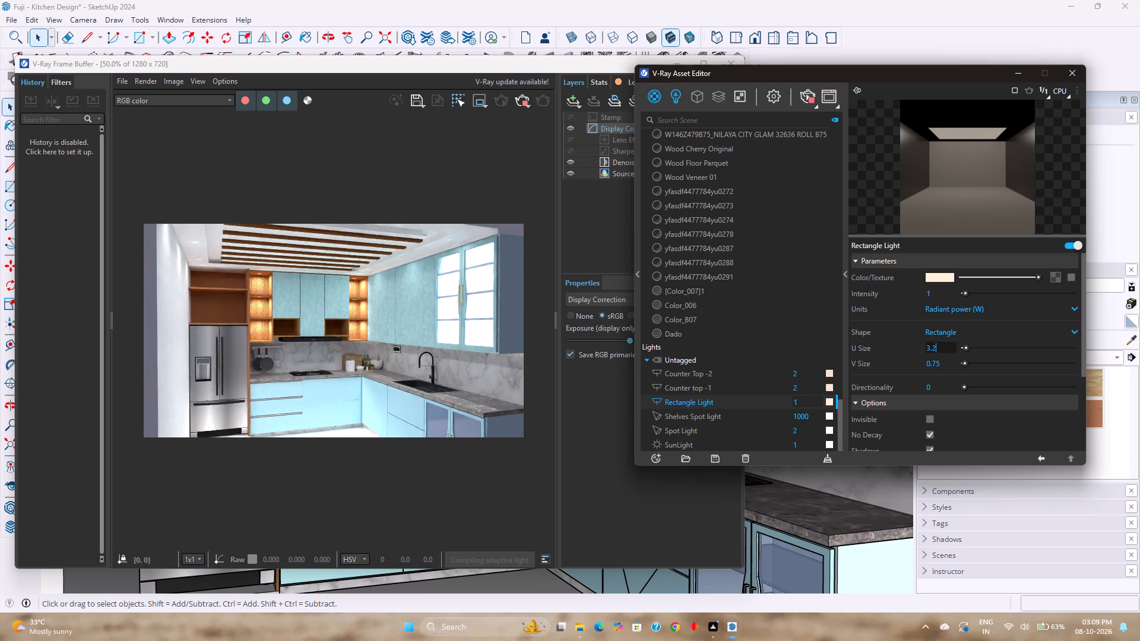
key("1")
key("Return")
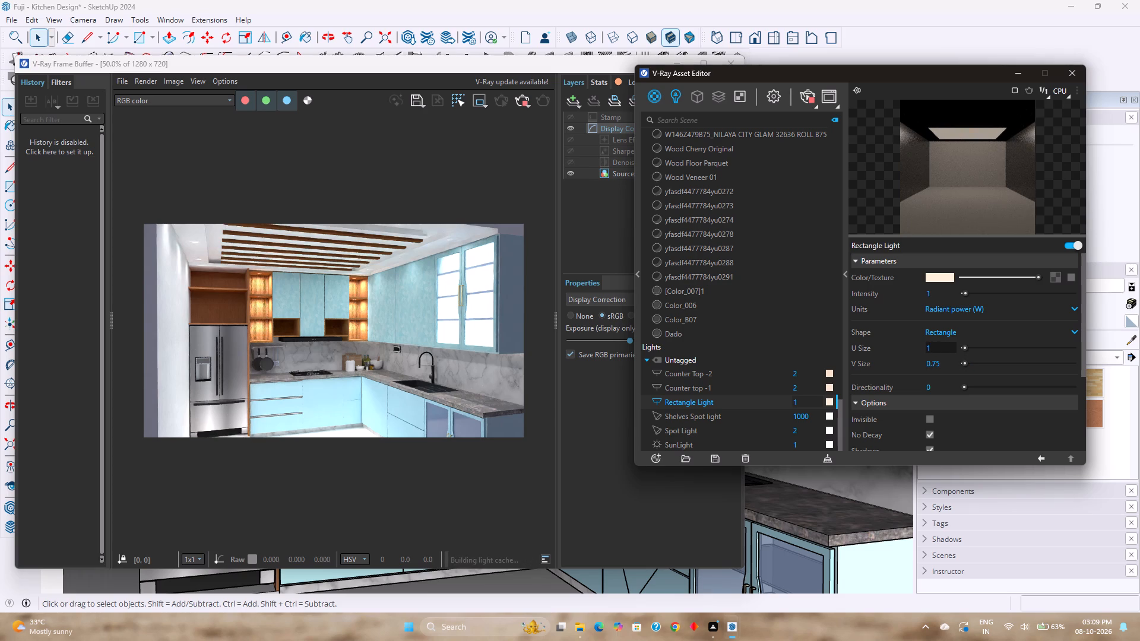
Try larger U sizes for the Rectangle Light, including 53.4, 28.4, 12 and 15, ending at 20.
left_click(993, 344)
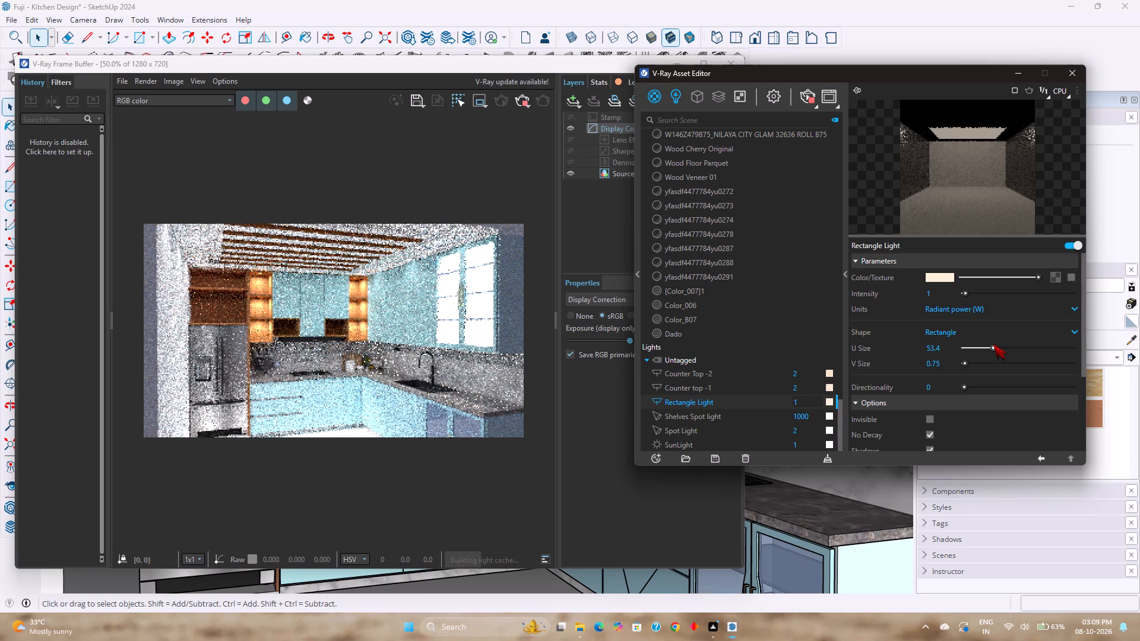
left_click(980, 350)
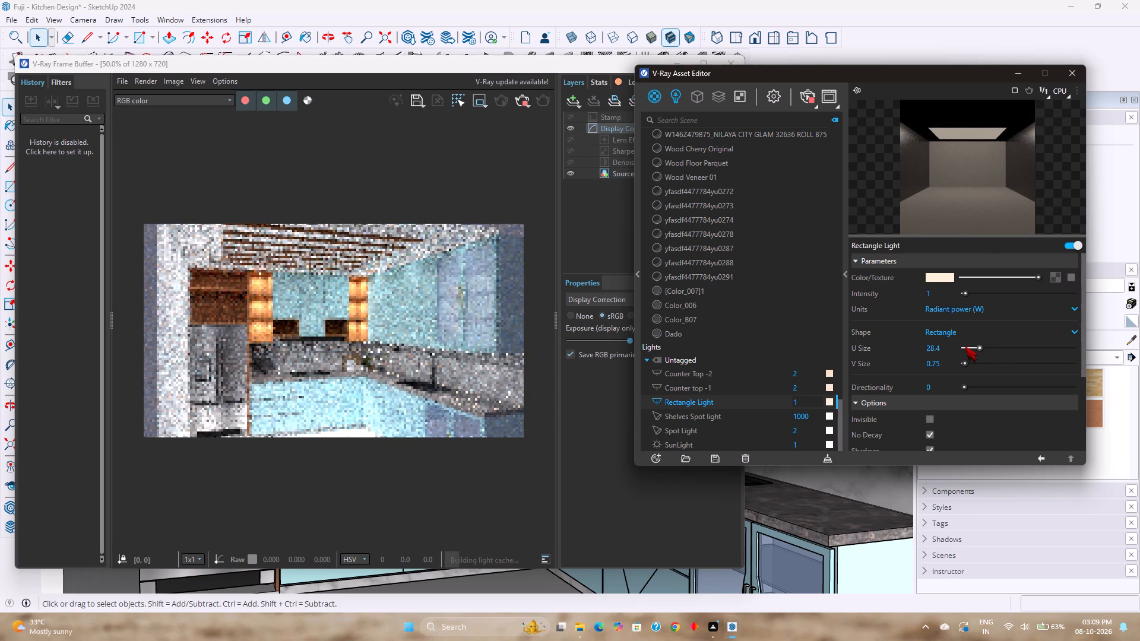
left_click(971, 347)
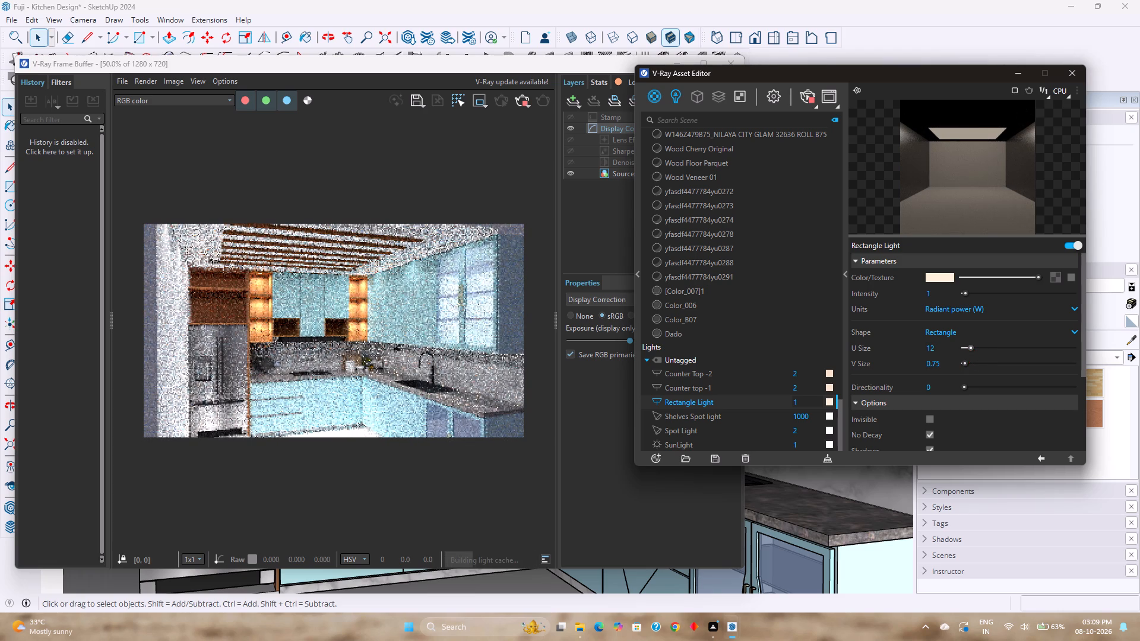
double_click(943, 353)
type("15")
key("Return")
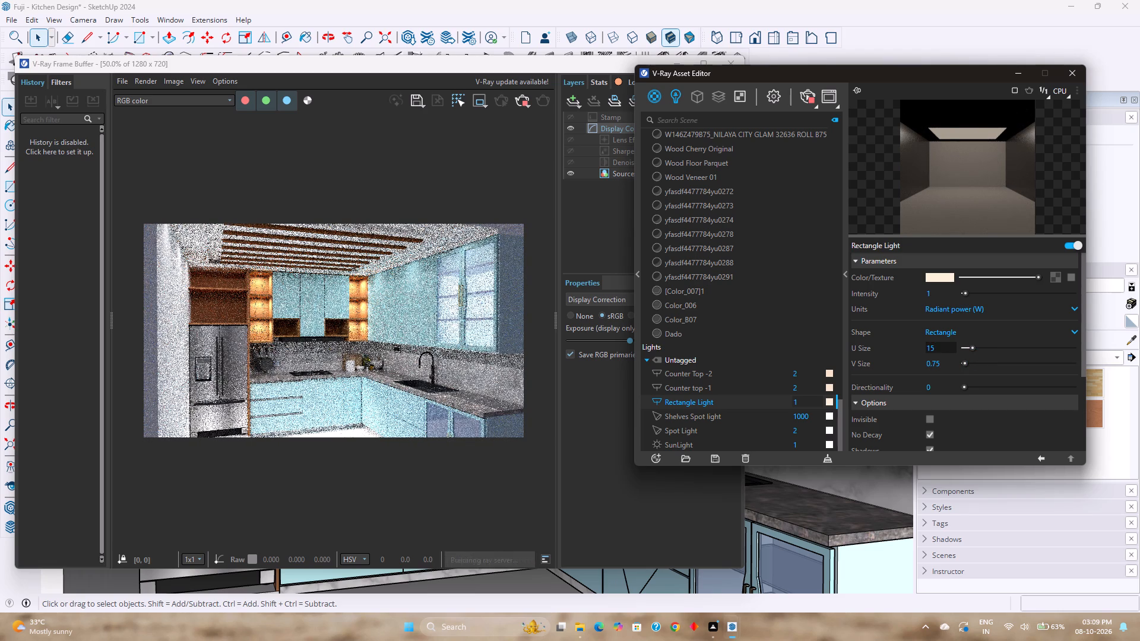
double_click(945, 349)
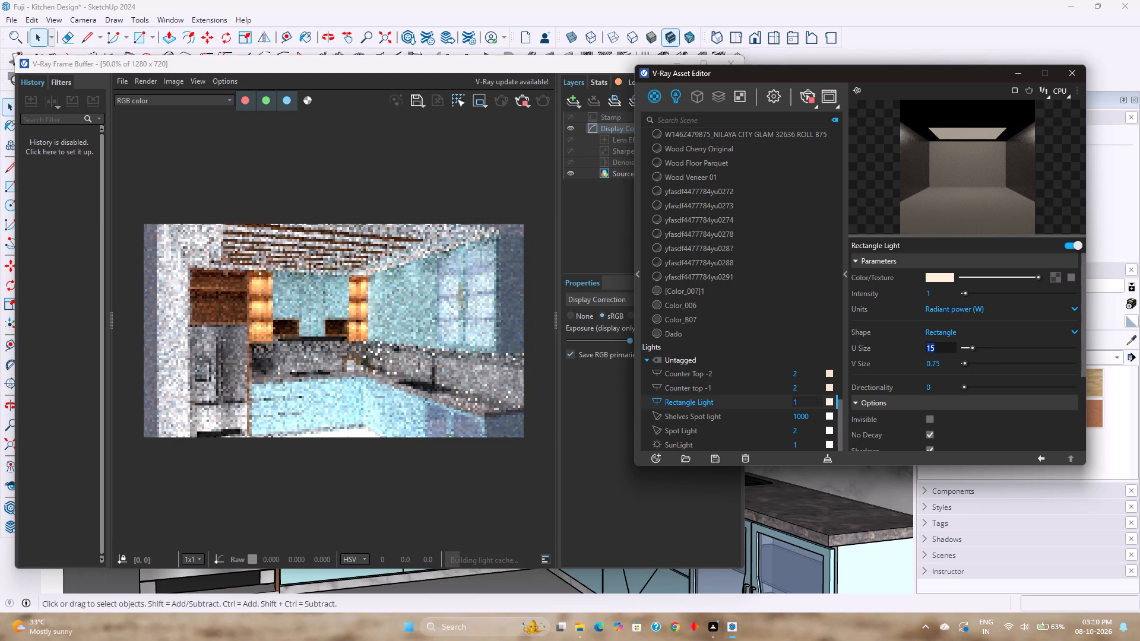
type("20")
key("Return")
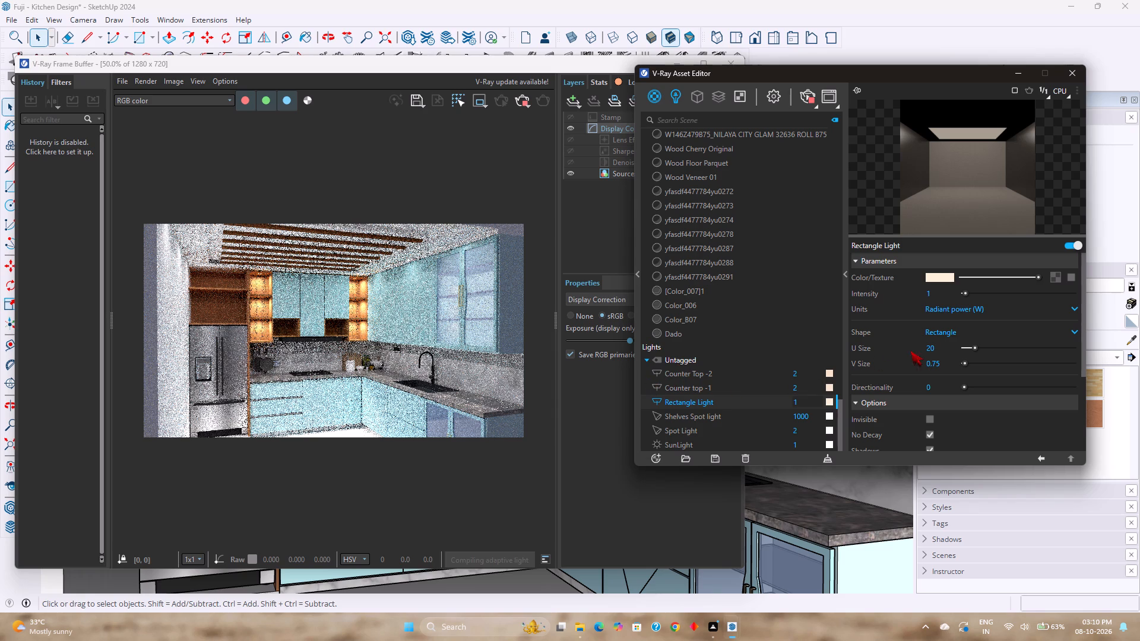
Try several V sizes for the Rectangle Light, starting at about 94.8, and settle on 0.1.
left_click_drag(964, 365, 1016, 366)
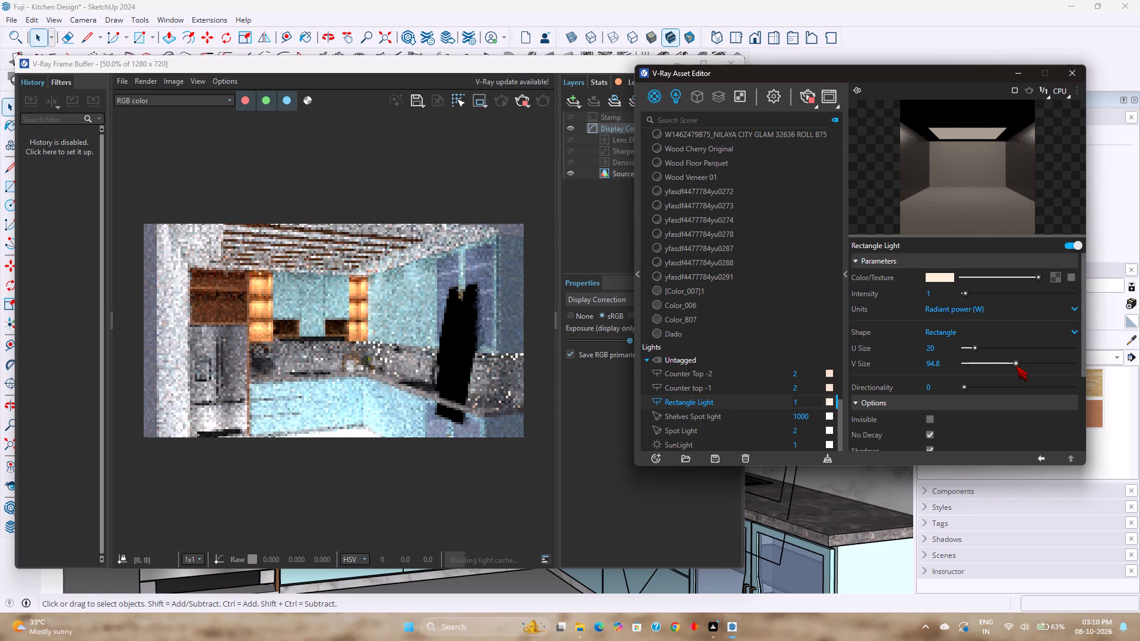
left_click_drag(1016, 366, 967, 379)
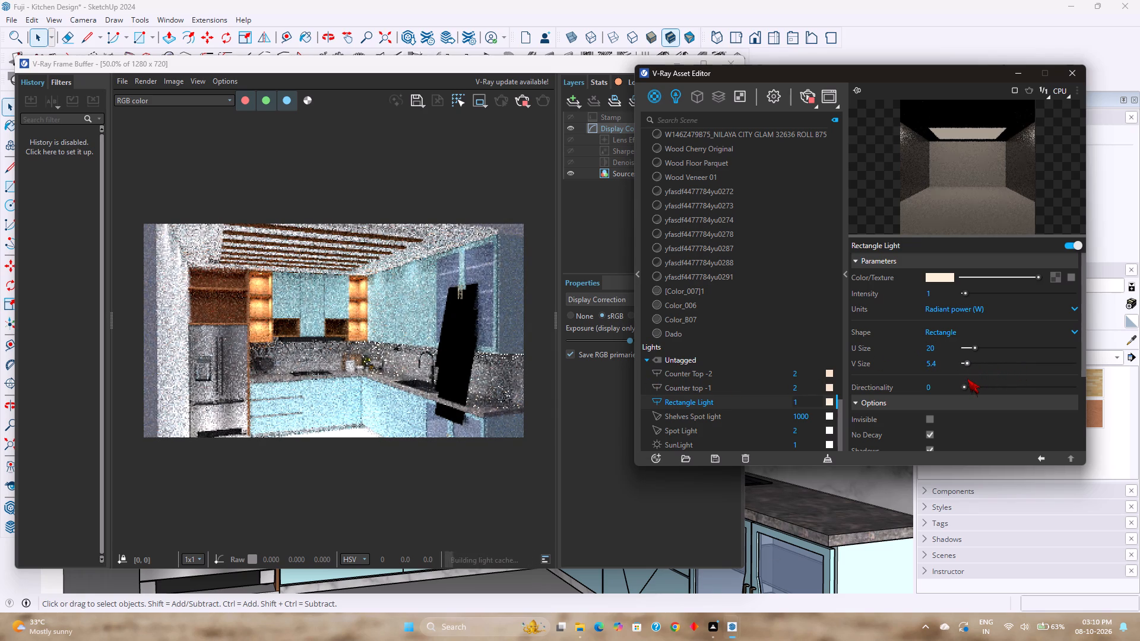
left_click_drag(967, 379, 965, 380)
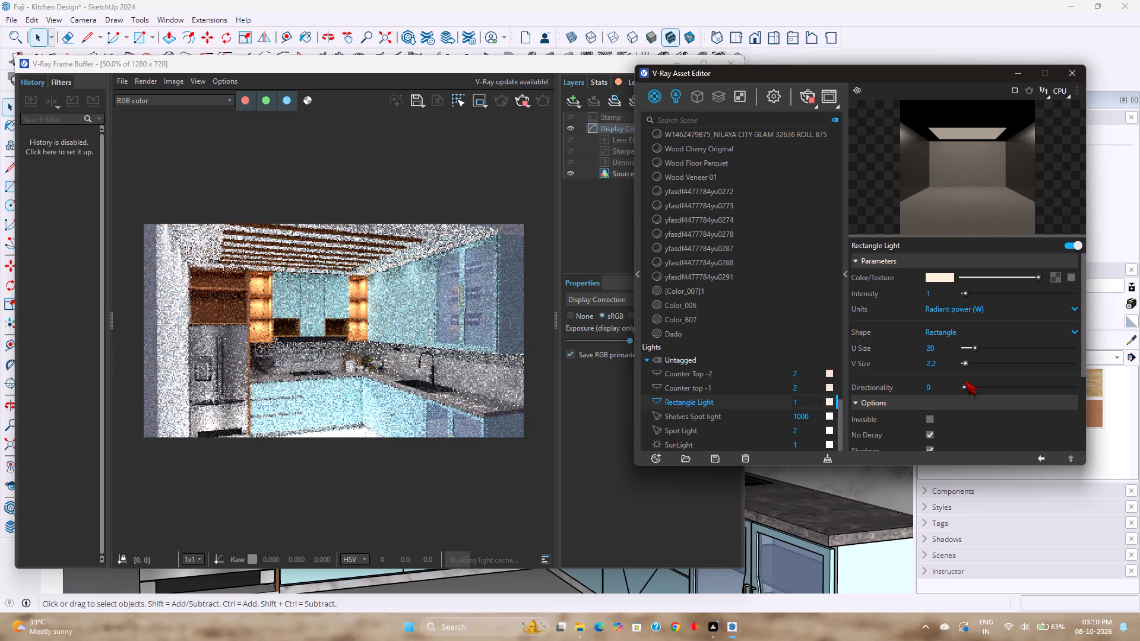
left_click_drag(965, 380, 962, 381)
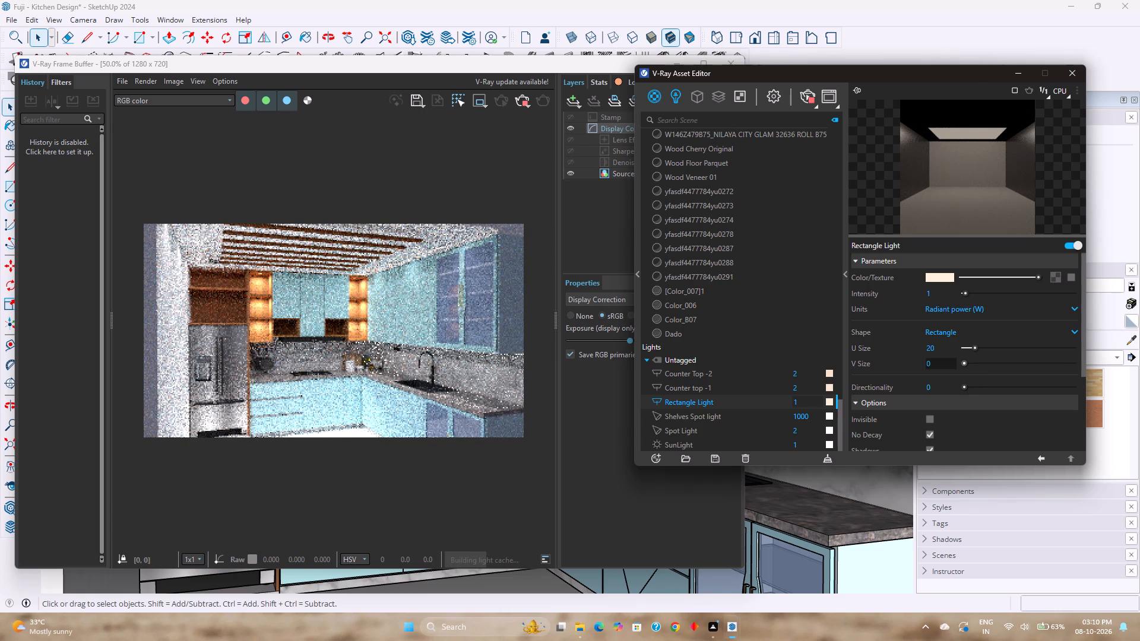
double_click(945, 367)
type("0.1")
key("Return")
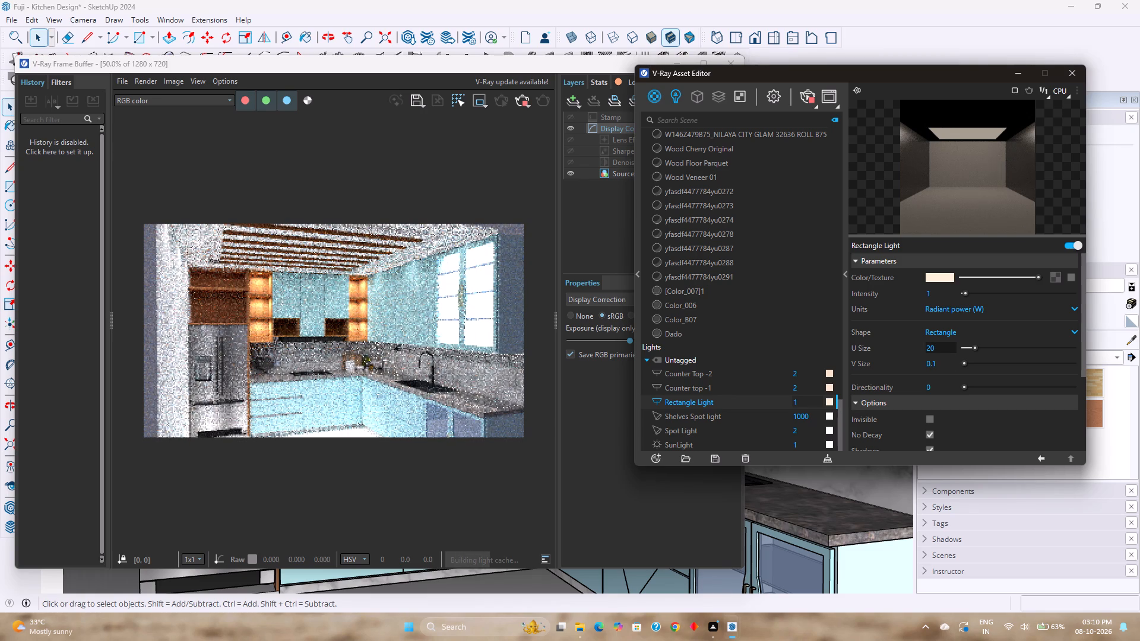
Increase the Rectangle Light's U size in stages while comparing the interactive render, settling on 135.
left_click(979, 348)
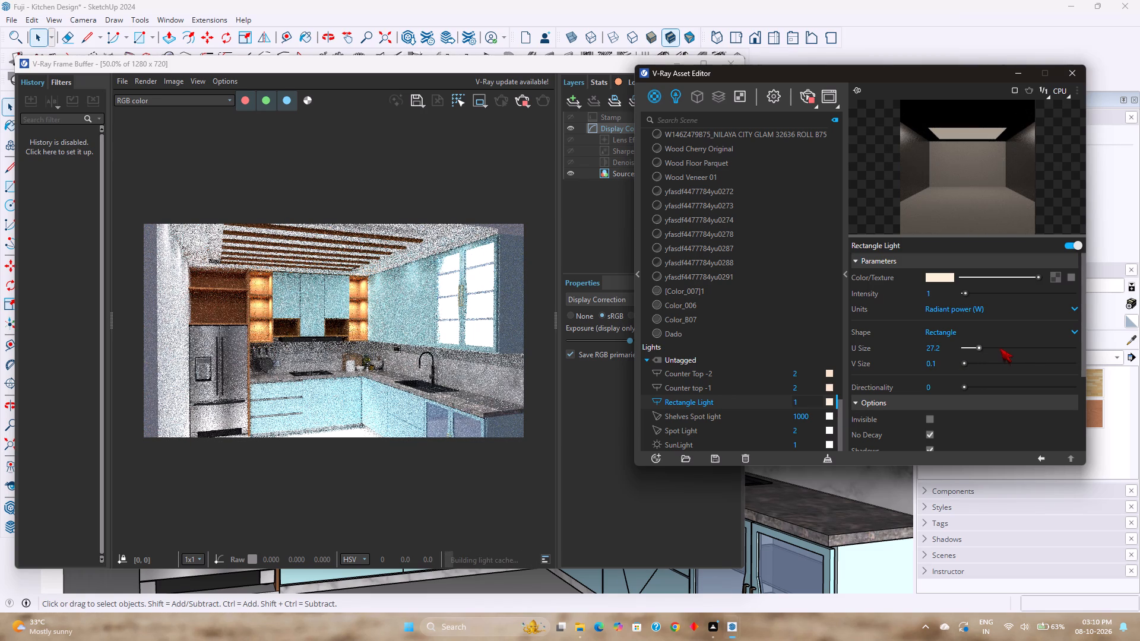
left_click(1007, 348)
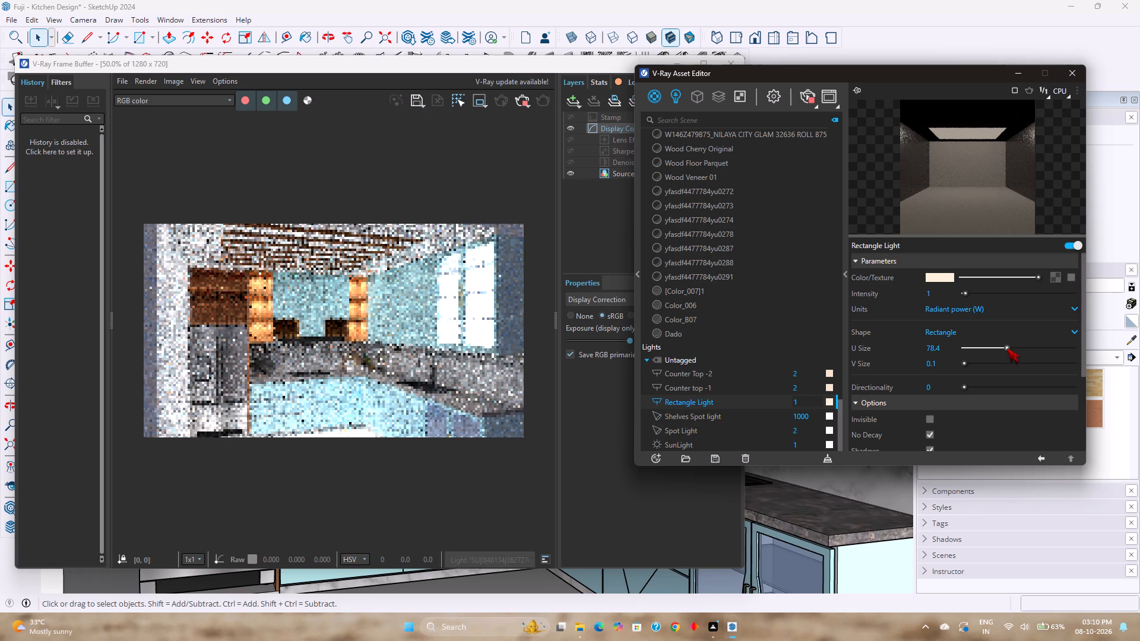
left_click(1031, 347)
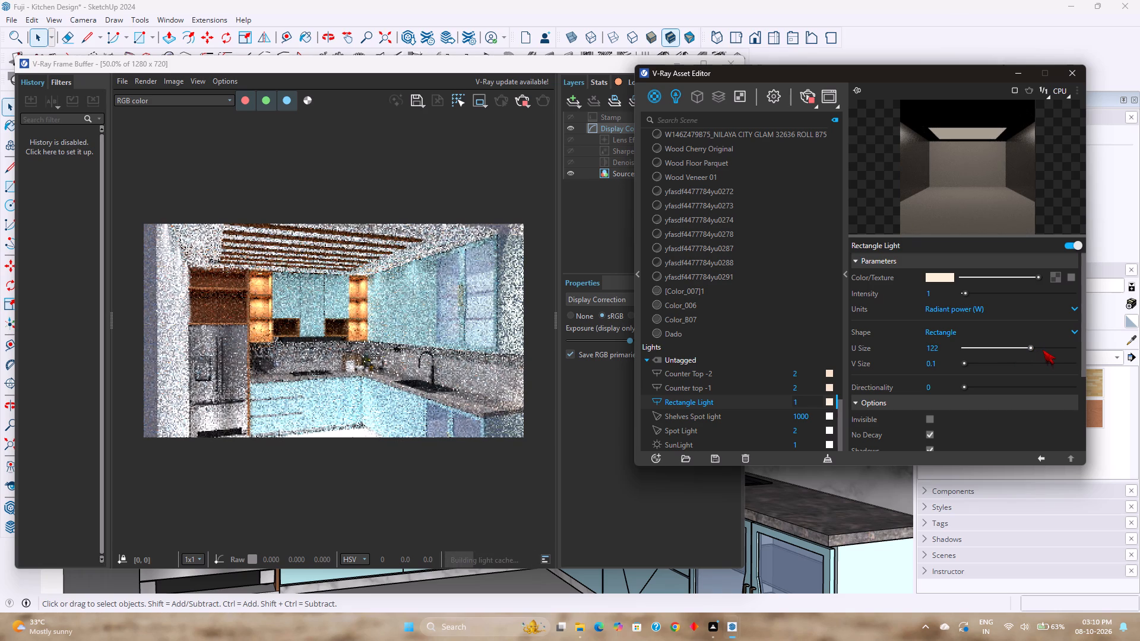
left_click(1043, 350)
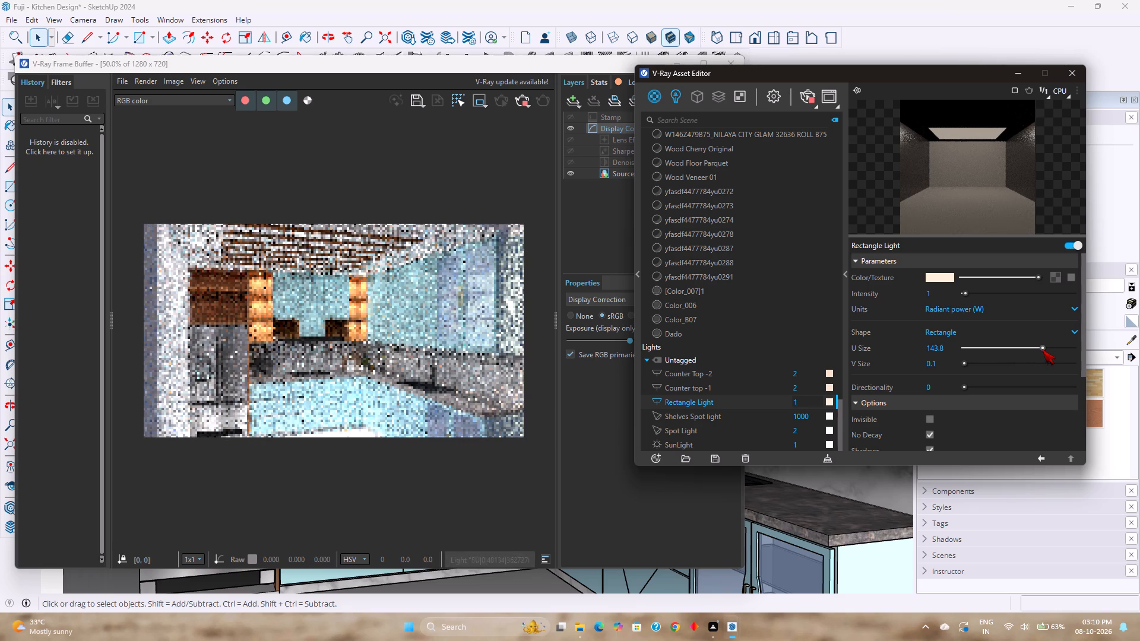
left_click(1038, 348)
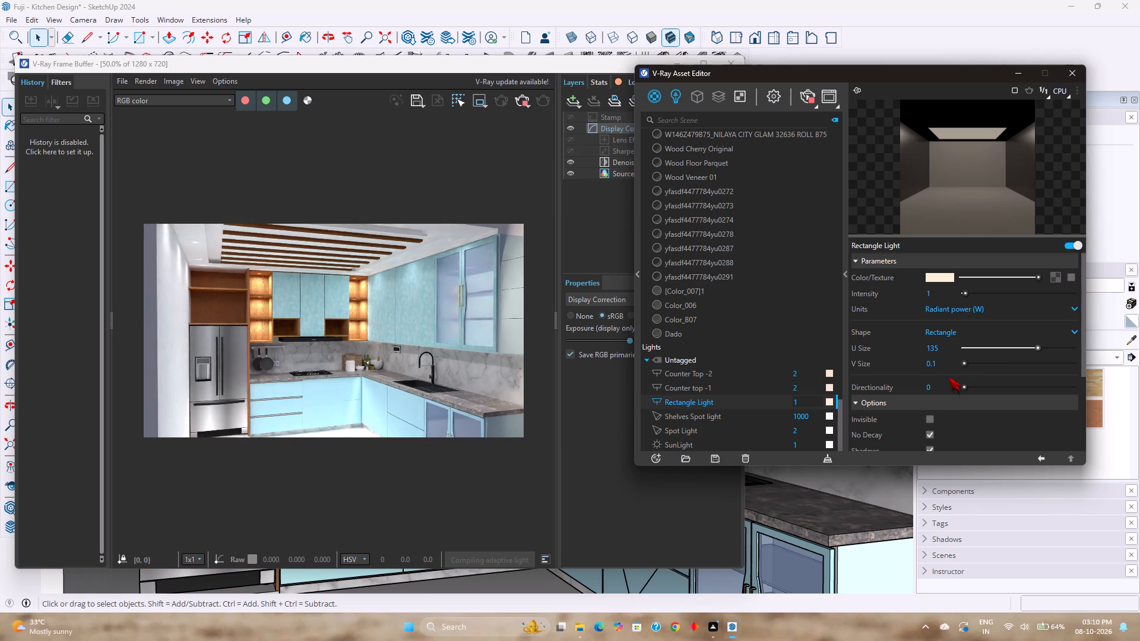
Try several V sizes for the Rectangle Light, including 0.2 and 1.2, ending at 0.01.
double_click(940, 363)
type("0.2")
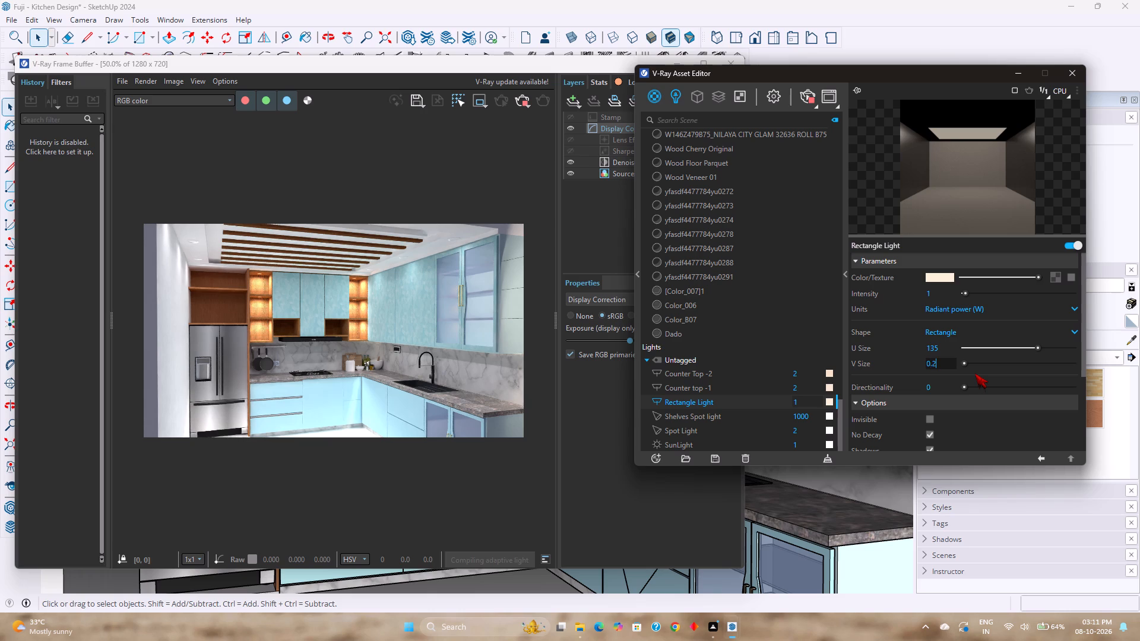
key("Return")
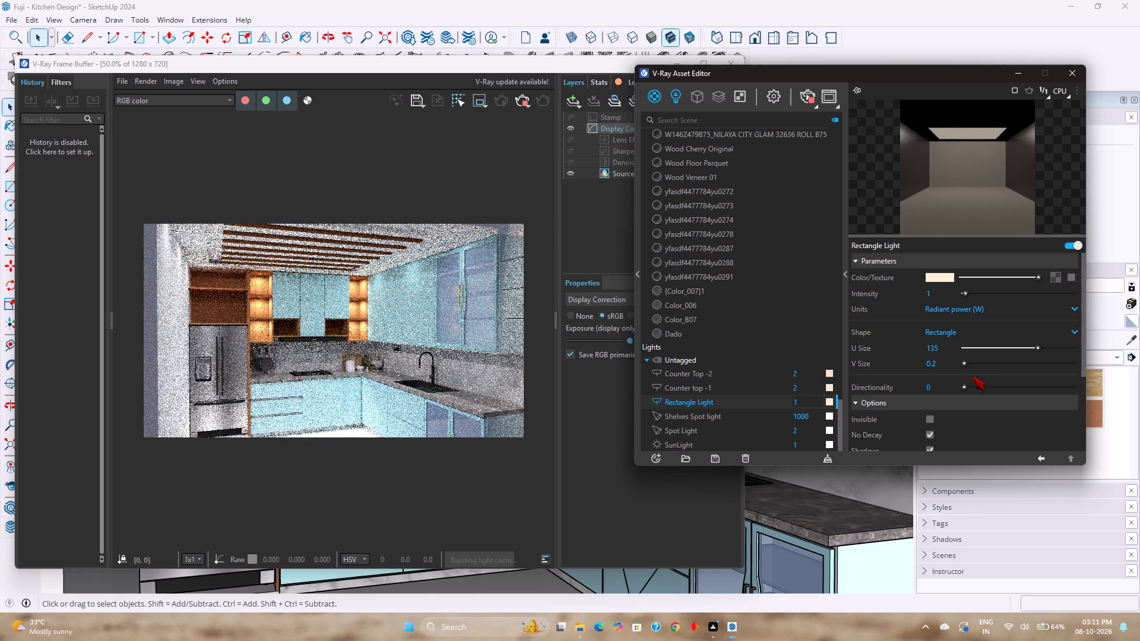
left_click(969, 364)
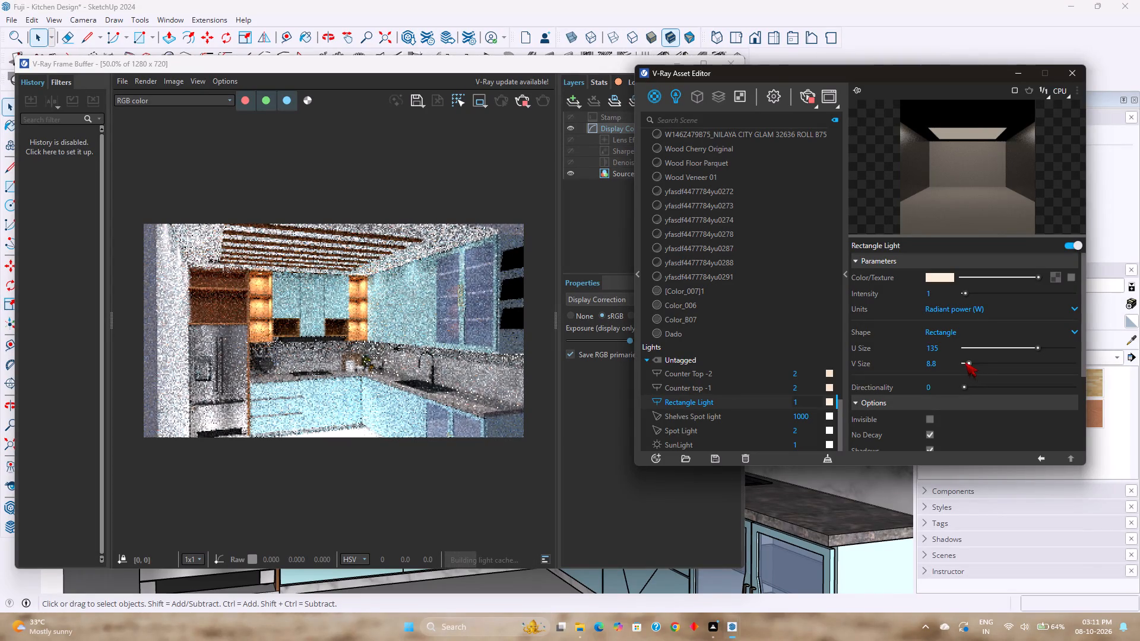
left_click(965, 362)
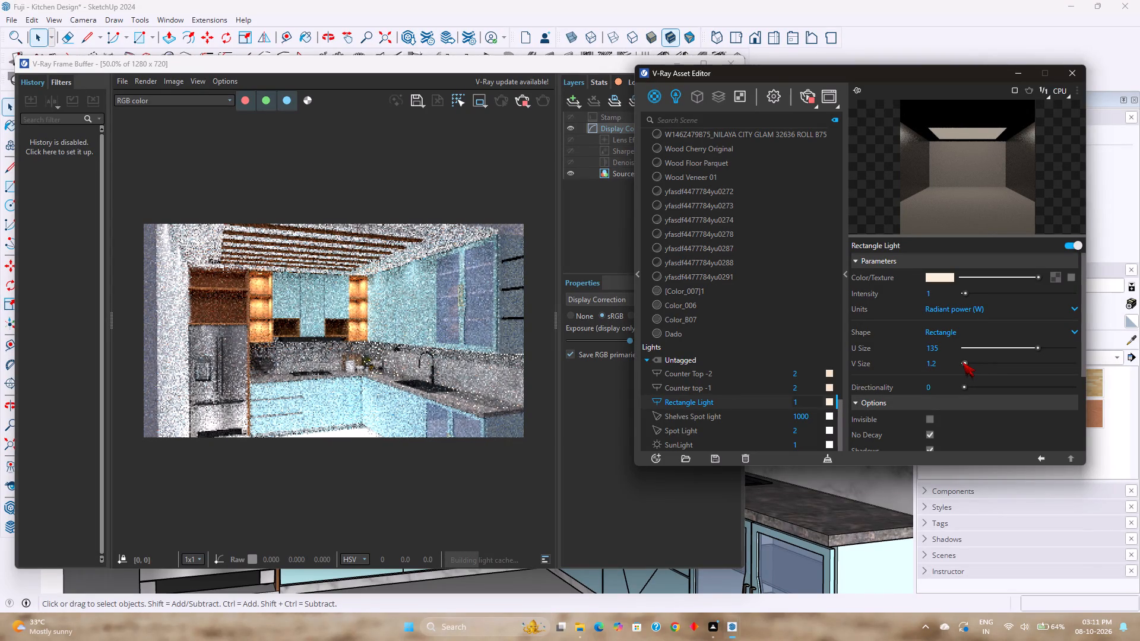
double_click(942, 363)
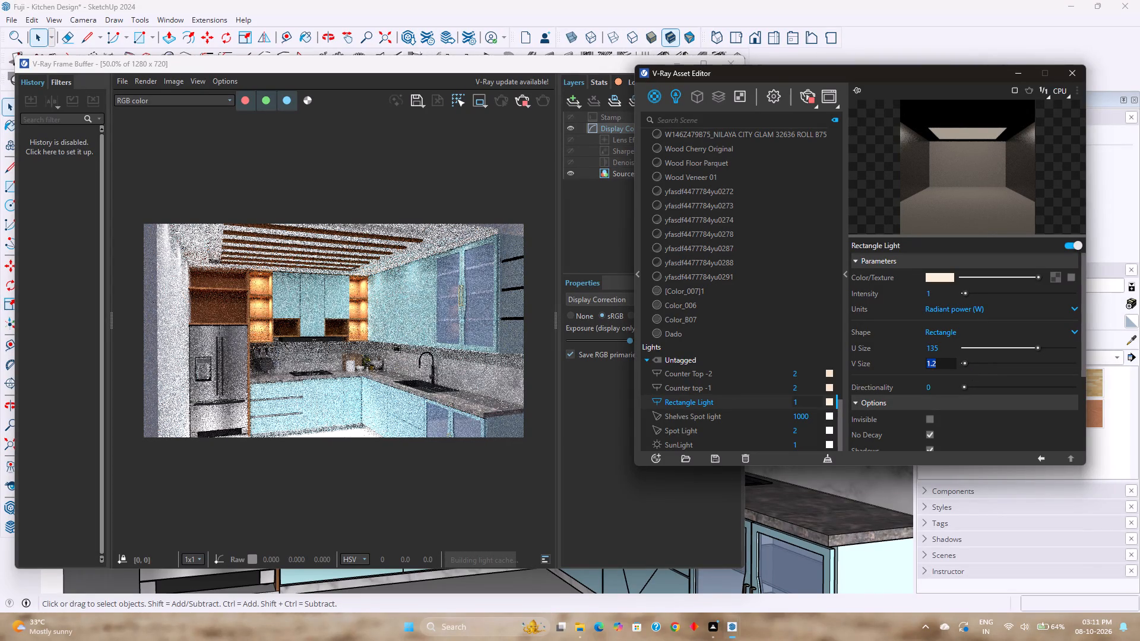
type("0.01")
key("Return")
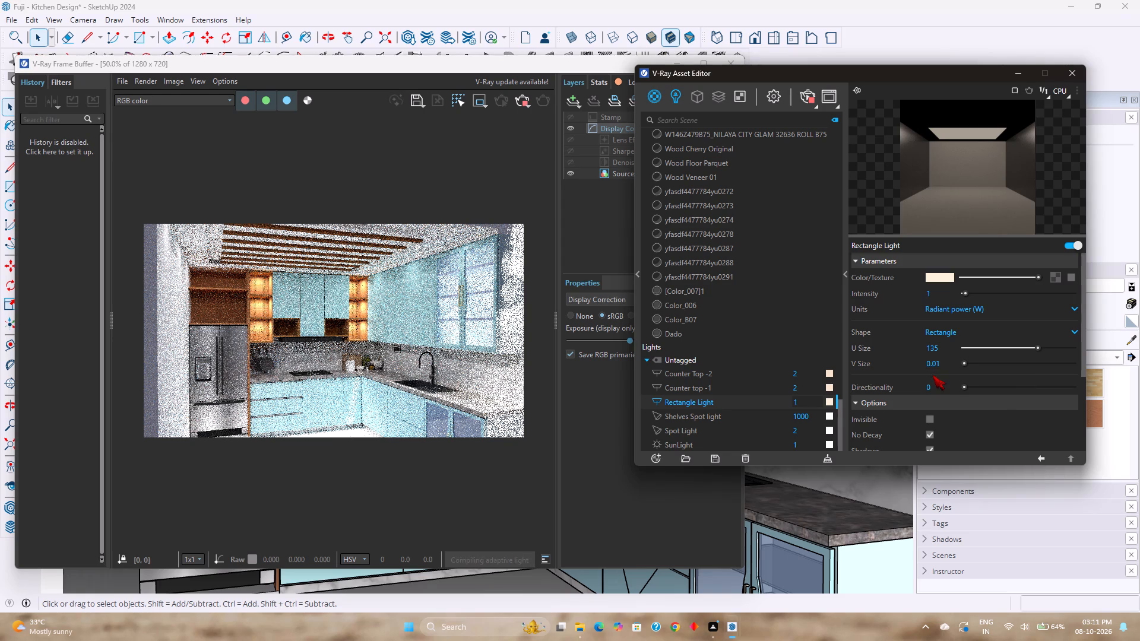
Try U sizes of 50.2 and 192.8 for the Rectangle Light while checking the render, and settle on 250.
left_click(992, 349)
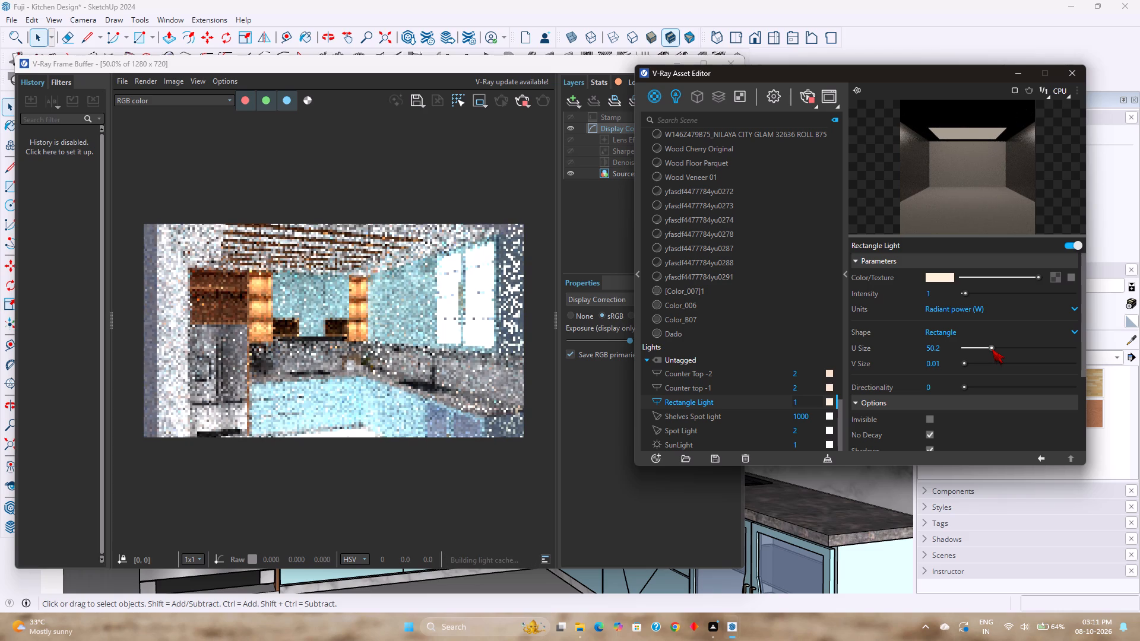
left_click(1069, 347)
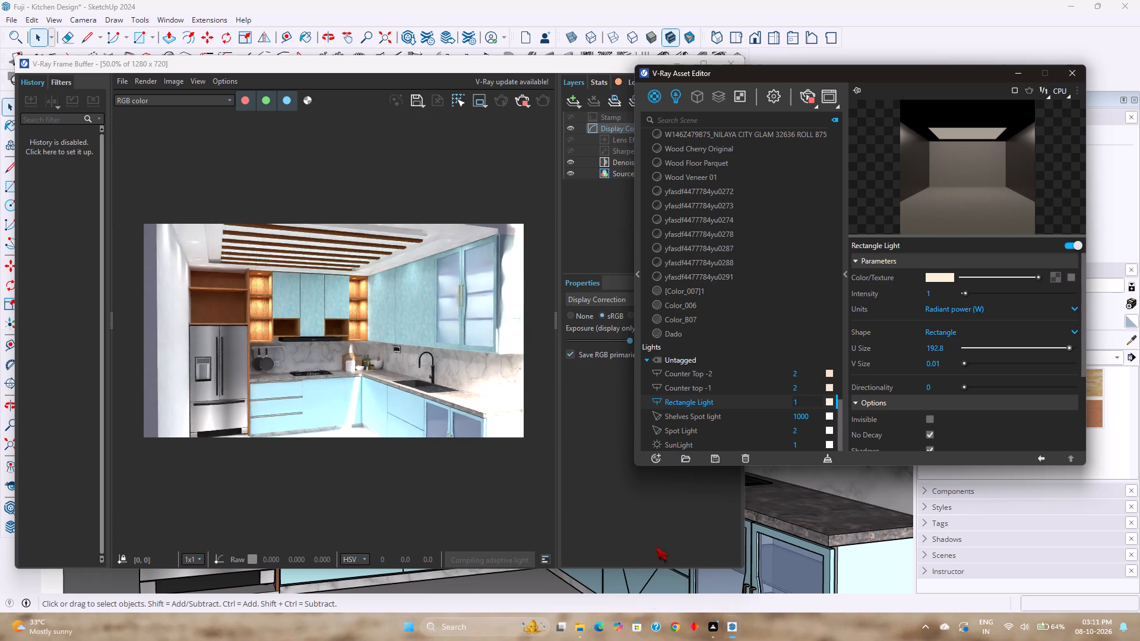
scroll(1028, 307, "up", 2)
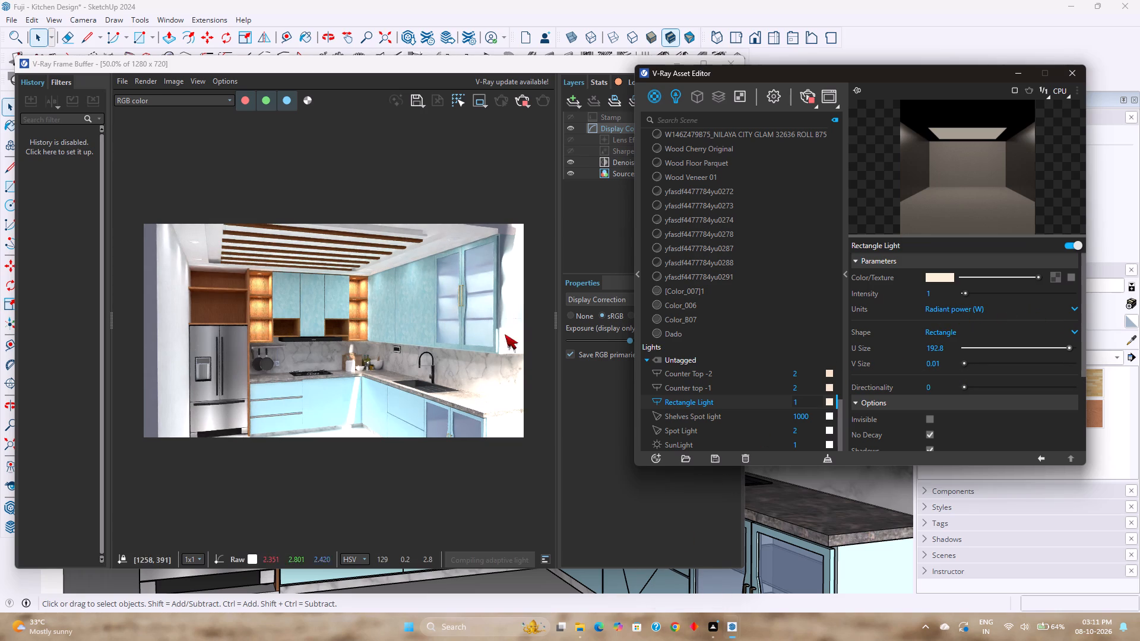
scroll(829, 497, "up", 3)
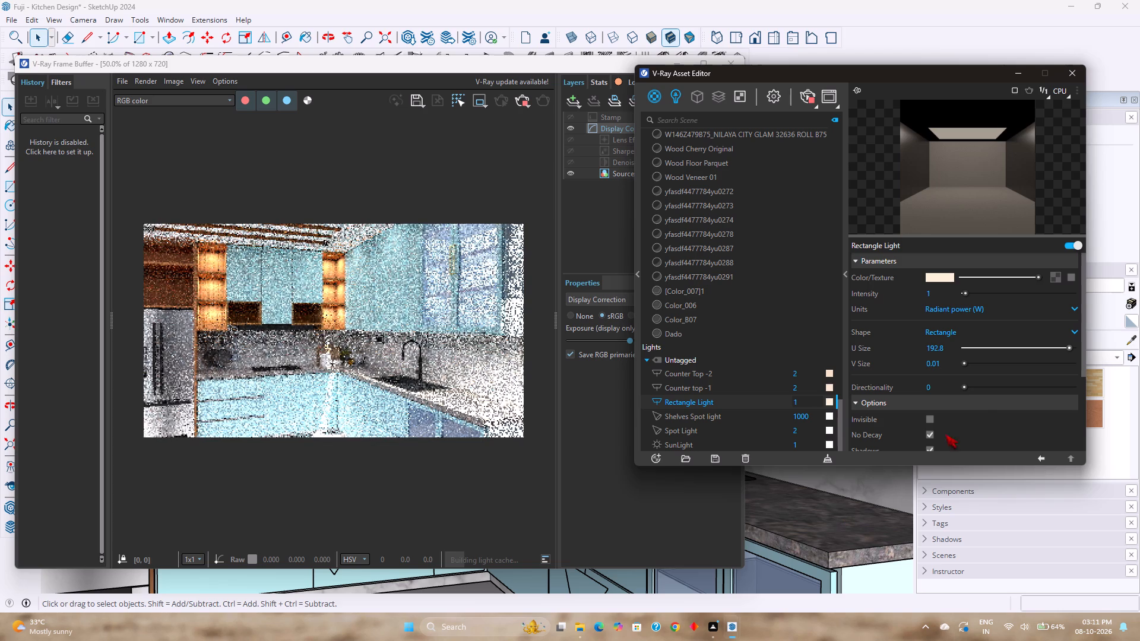
double_click(948, 351)
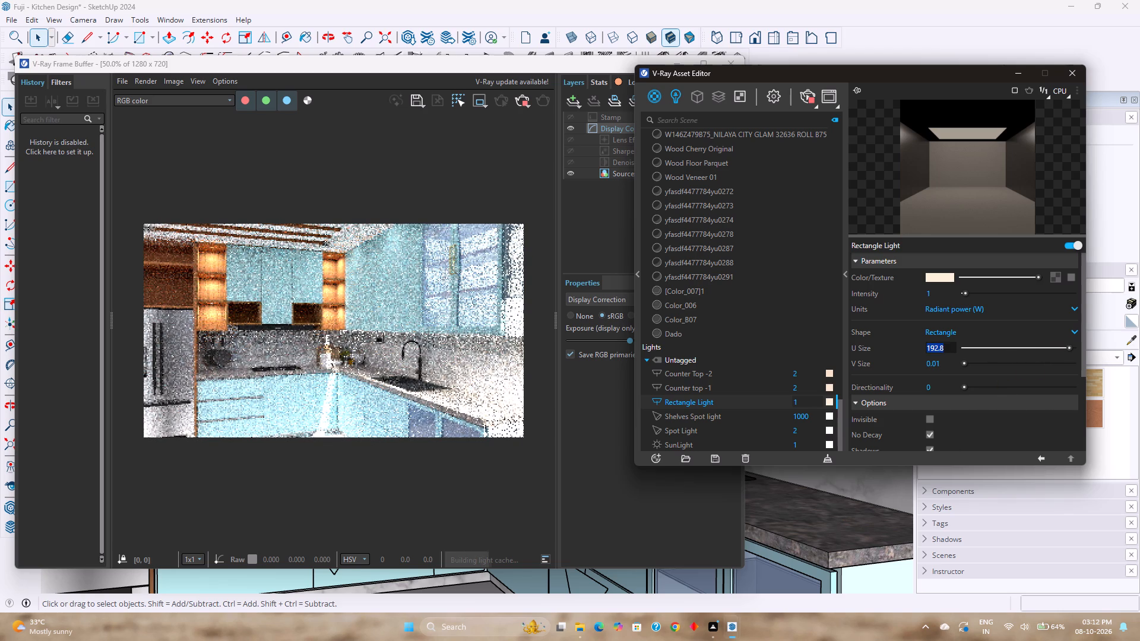
key("2")
key("5")
key("0")
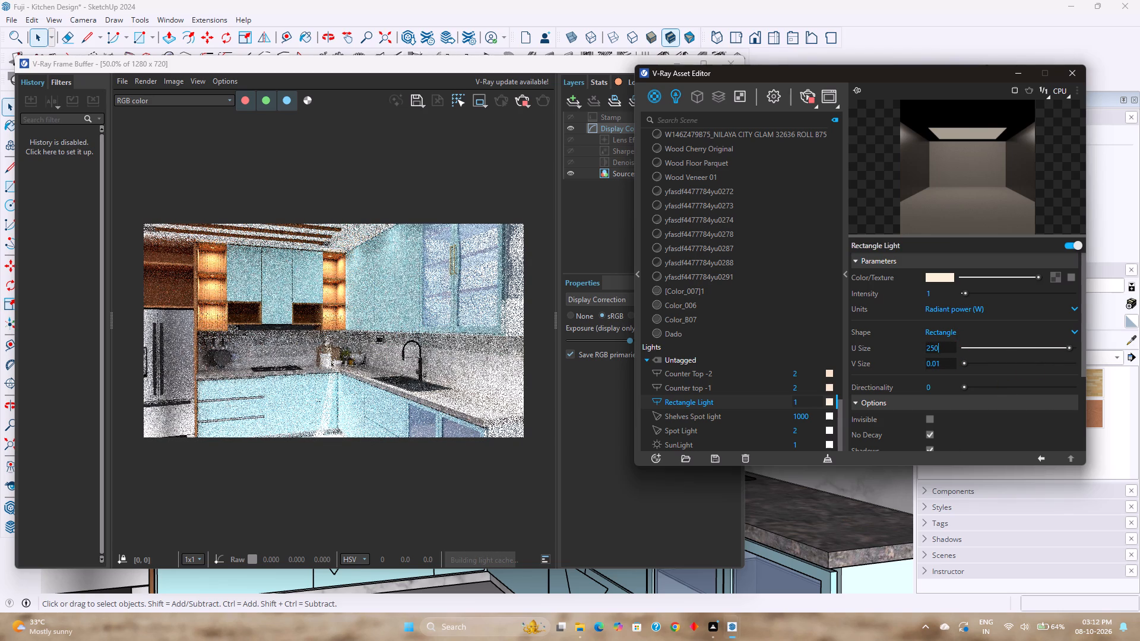
key("Return")
Set the Rectangle Light's V size to 0.03.
double_click(945, 363)
type("00.")
key("0")
key("BackSpace")
key("BackSpace")
key("BackSpace")
key("0")
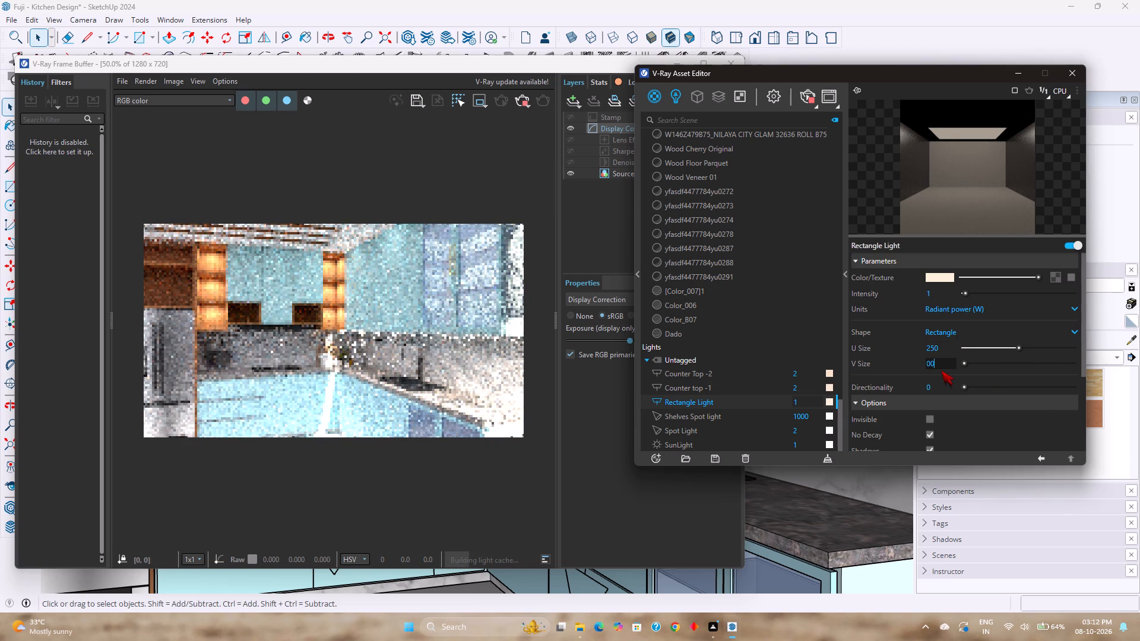
key("BackSpace")
key("period")
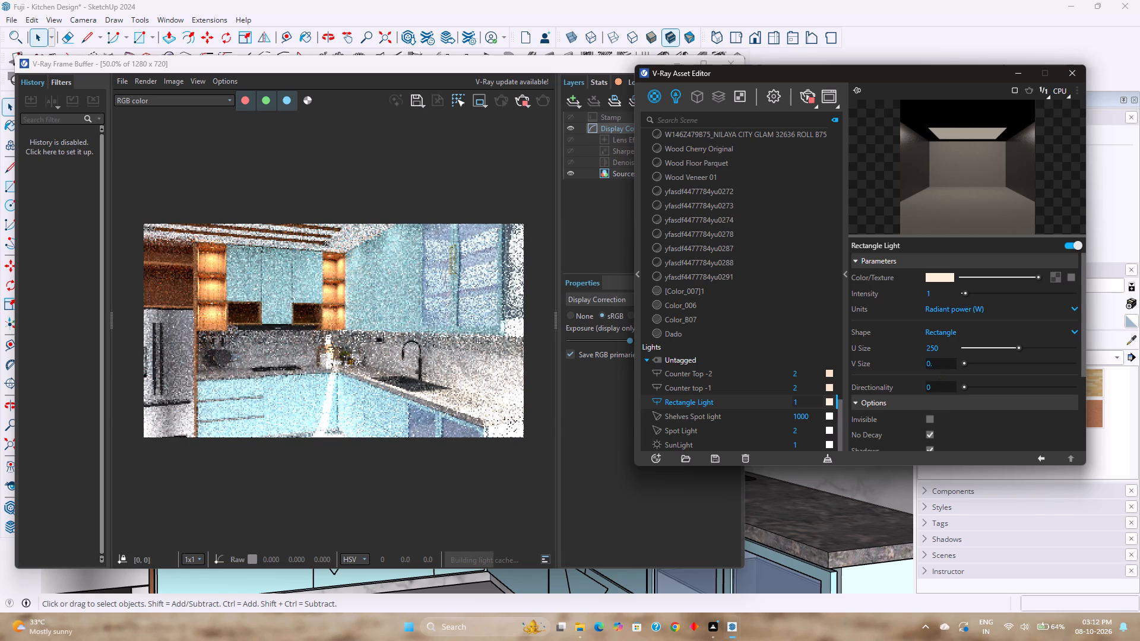
key("0")
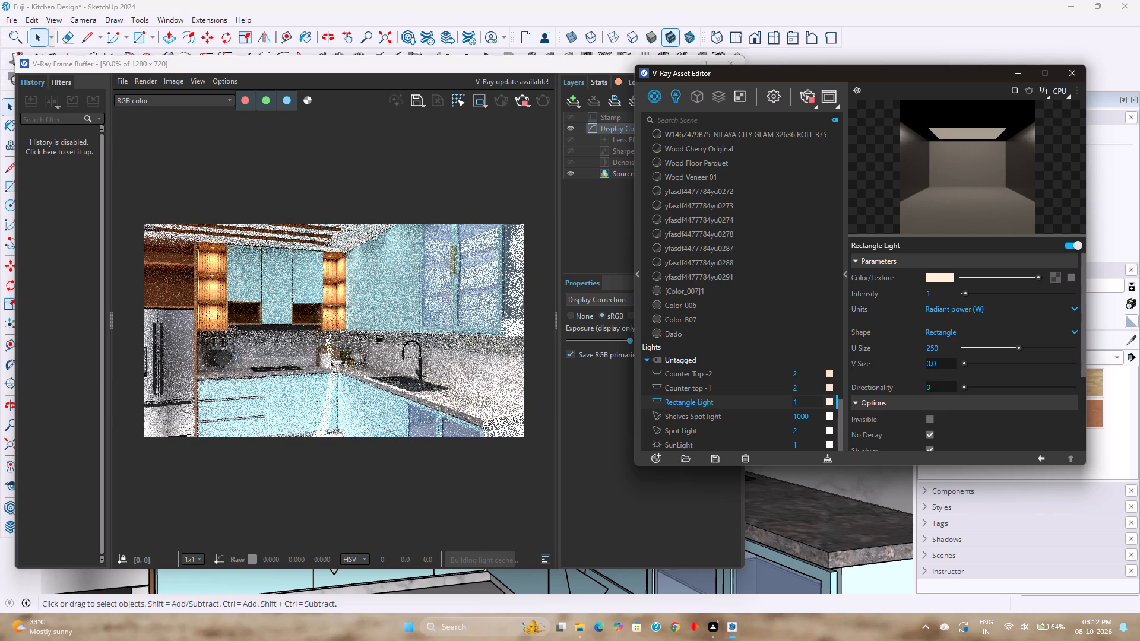
key("3")
key("Return")
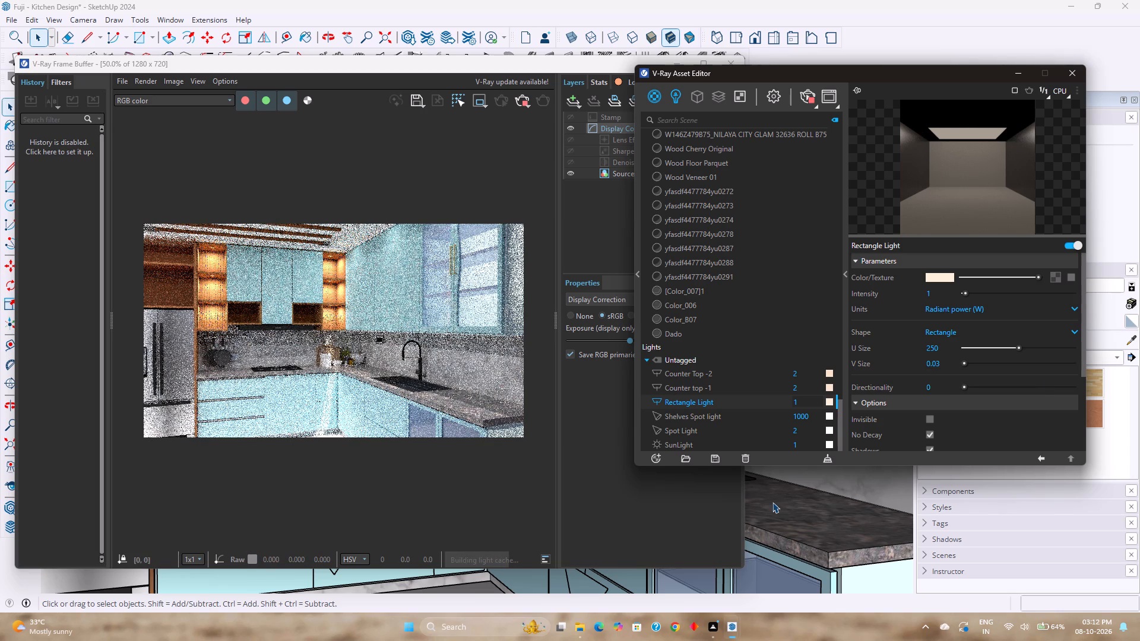
Orbit around the kitchen model to examine the light's effect on the right-hand wall and counter in the interactive render.
scroll(787, 509, "down", 1)
middle_click_drag(788, 509, 797, 566, "shift")
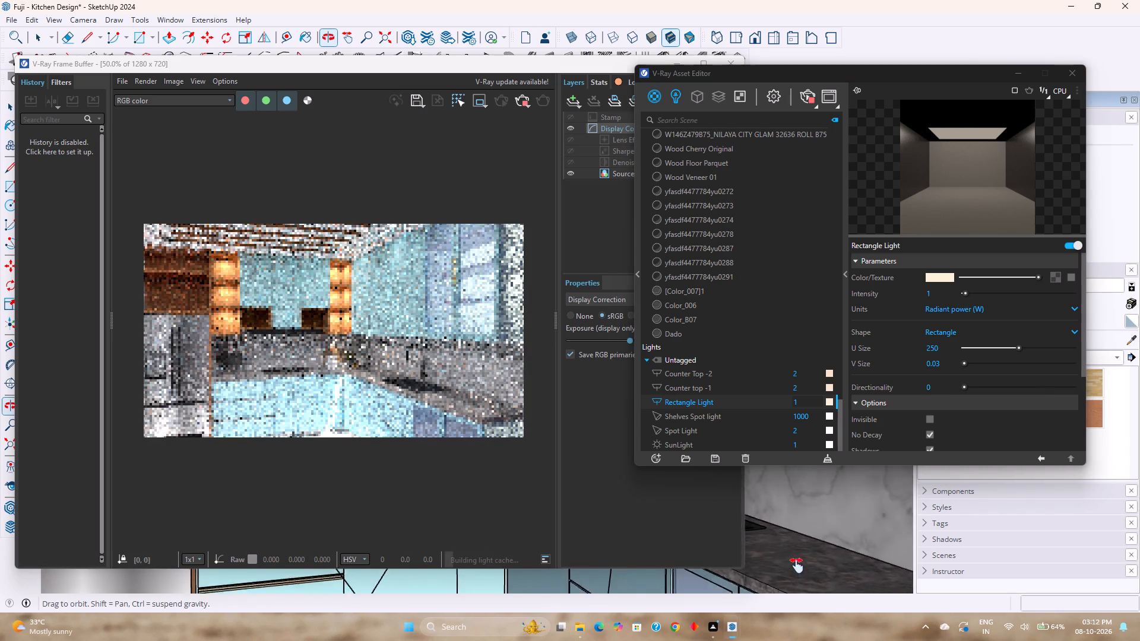
middle_click_drag(797, 566, 783, 605, "shift")
scroll(809, 548, "down", 3)
middle_click_drag(818, 534, 818, 493, "shift")
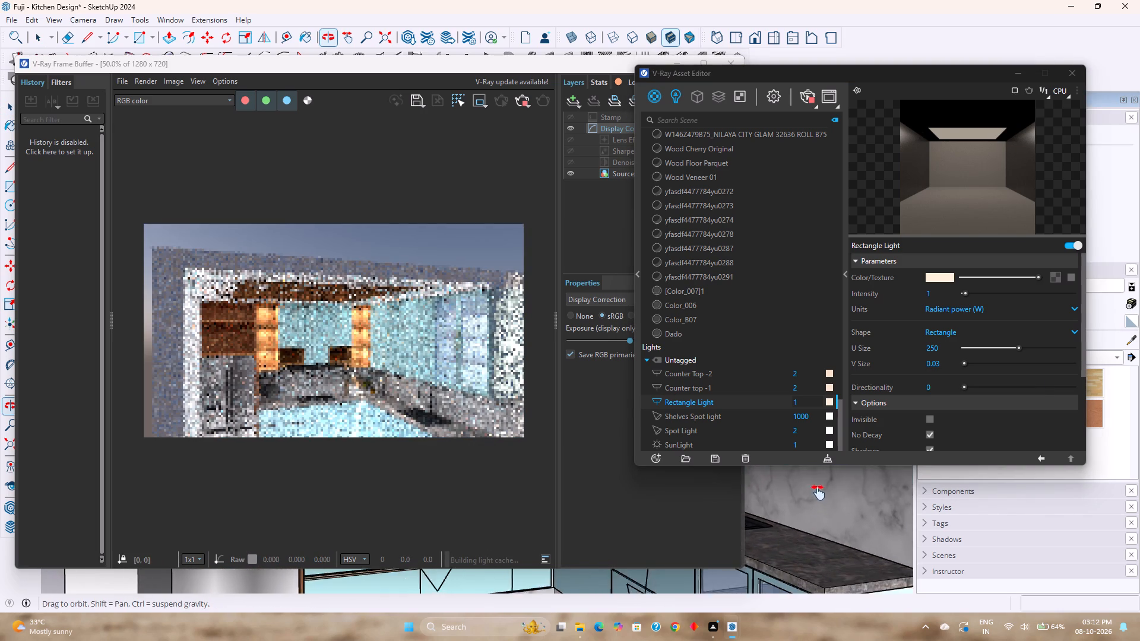
middle_click_drag(818, 493, 786, 458, "shift")
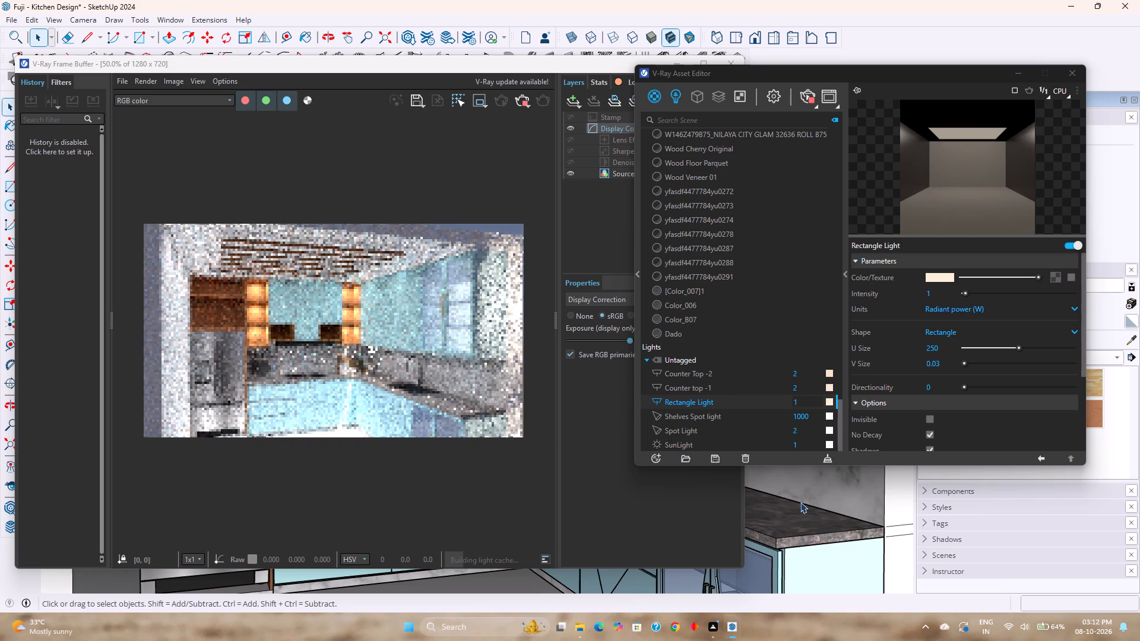
middle_click_drag(819, 514, 764, 505)
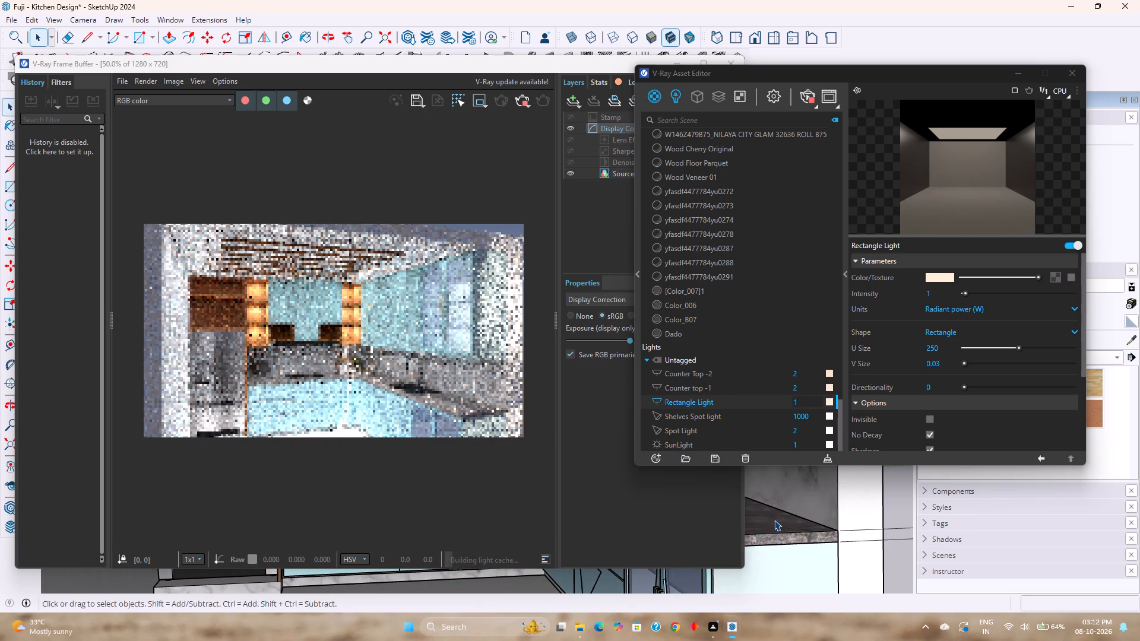
middle_click_drag(775, 520, 912, 508)
middle_click_drag(833, 504, 833, 504, "shift")
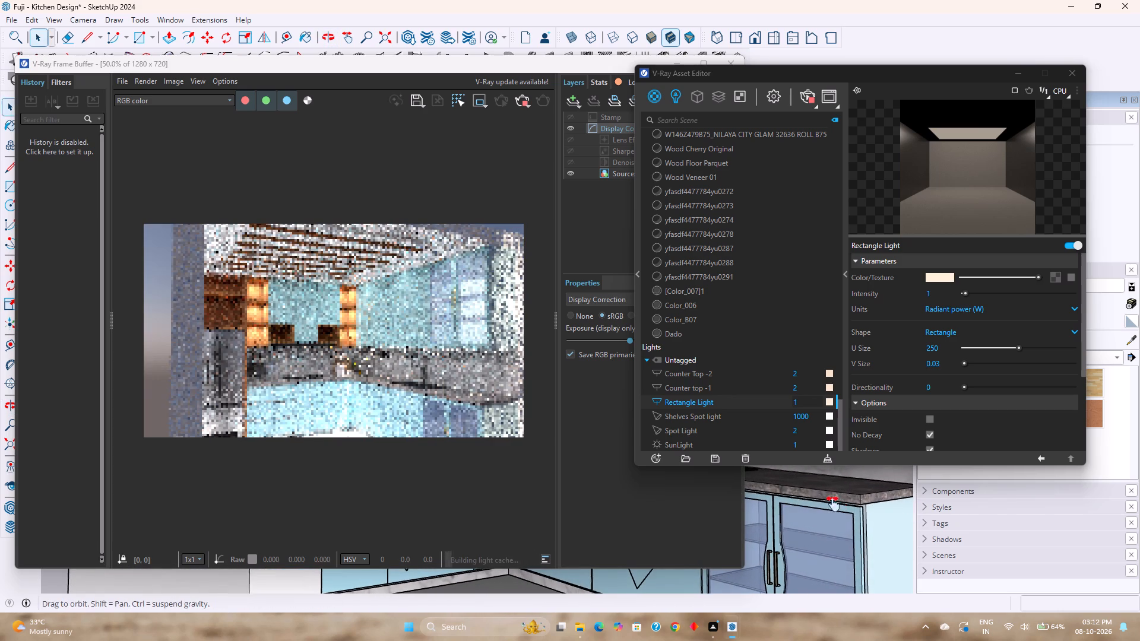
middle_click_drag(833, 504, 743, 506, "shift")
middle_click_drag(791, 523, 797, 561)
right_click(805, 552)
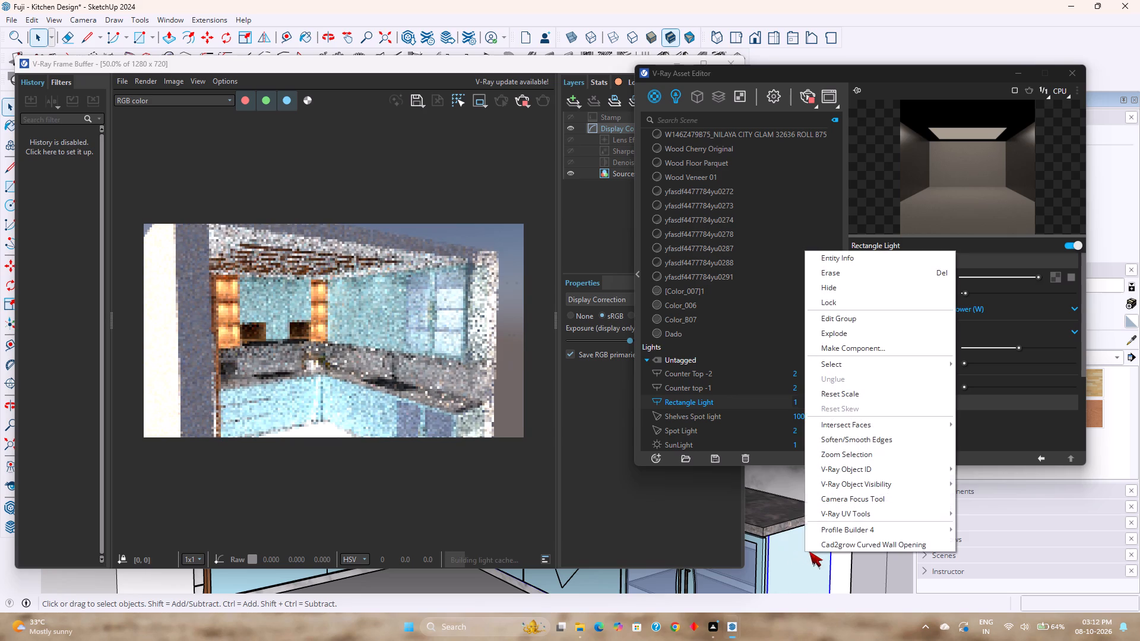
left_click(883, 563)
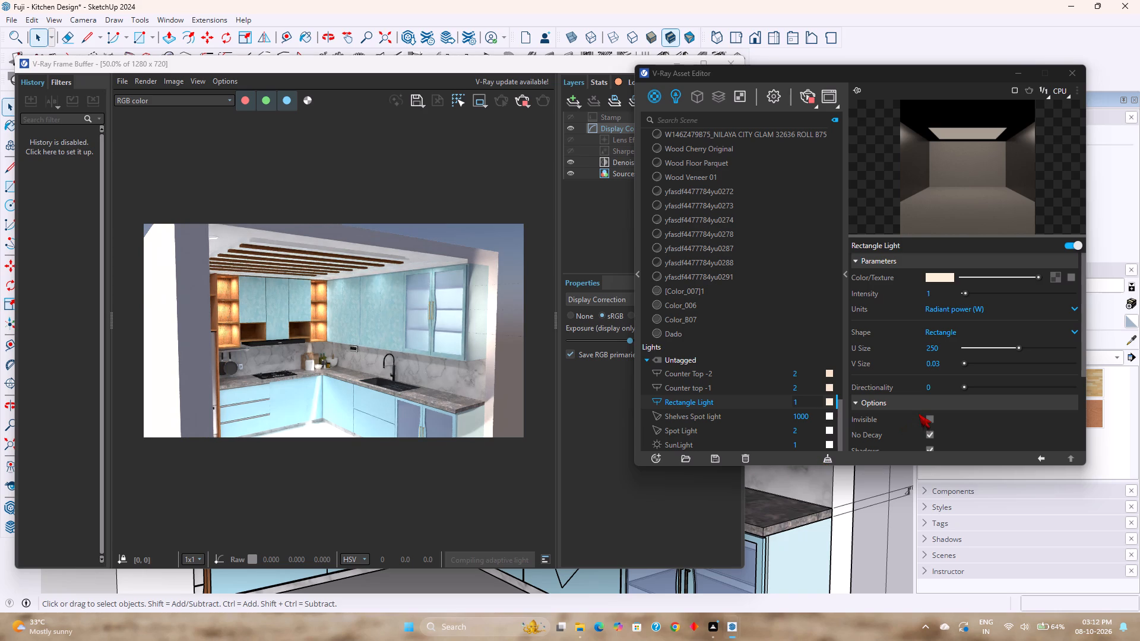
Turn off the No Decay option for the Rectangle Light.
scroll(919, 414, "down", 2)
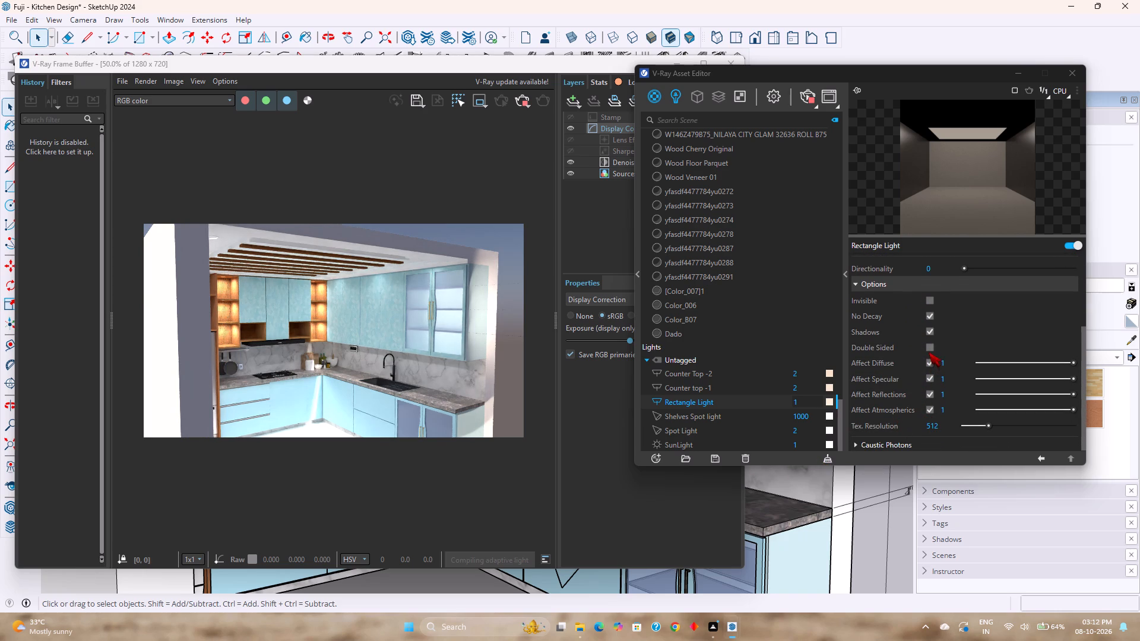
left_click(930, 320)
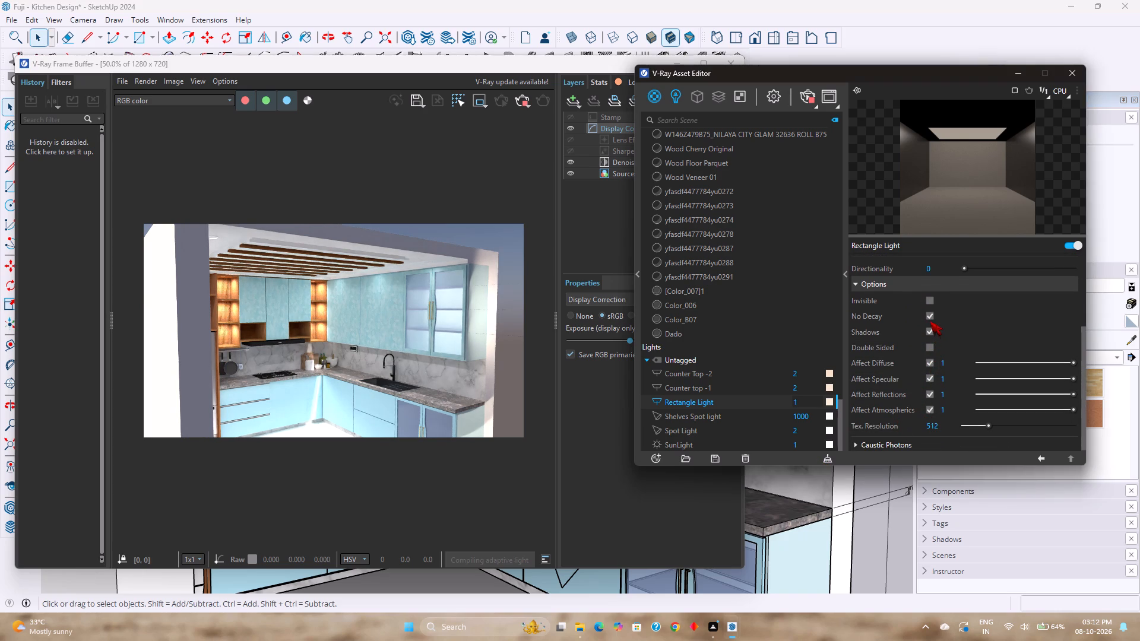
left_click(930, 316)
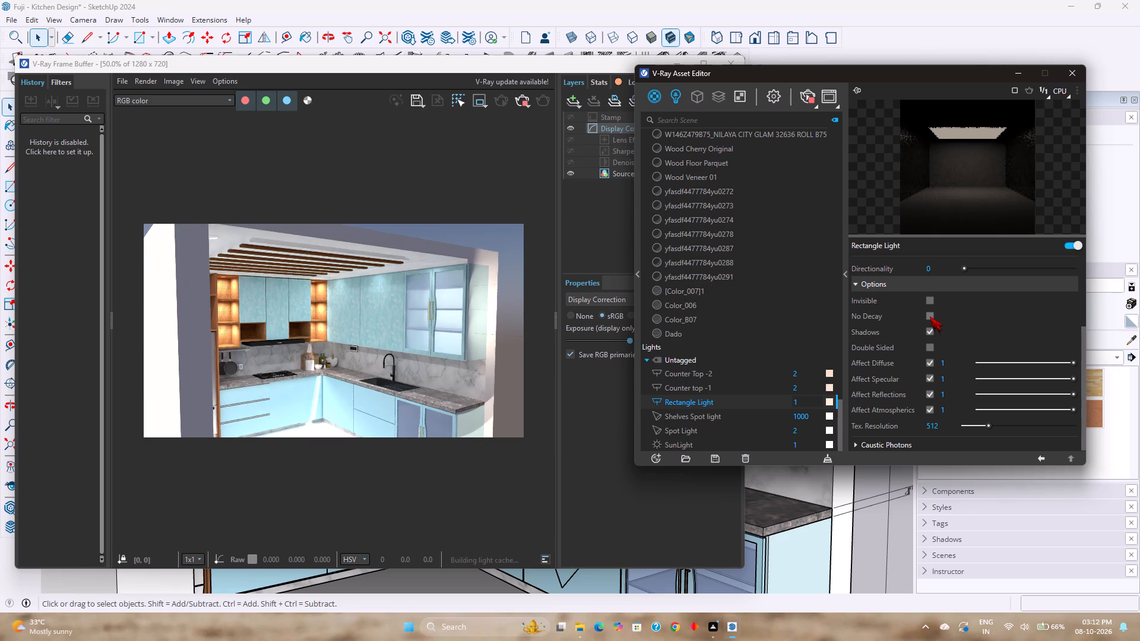
Try Rectangle Light intensities of 63.7, 51.7 and 0 while comparing the interactive render, and settle on 20.2.
scroll(935, 316, "up", 5)
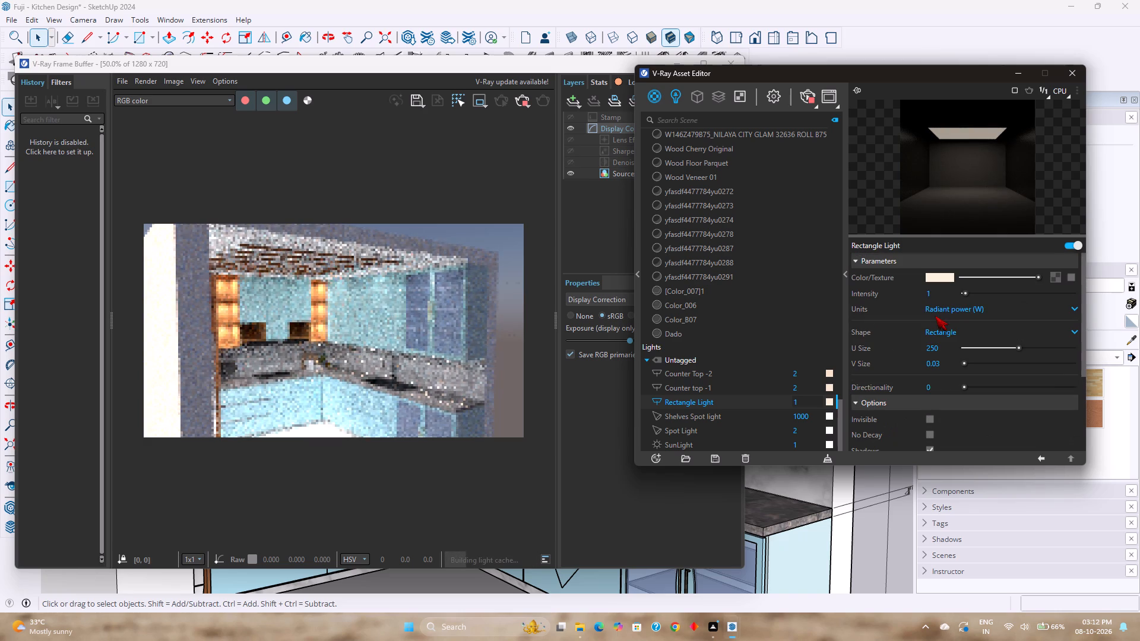
scroll(935, 316, "up", 1)
left_click_drag(975, 296, 1033, 288)
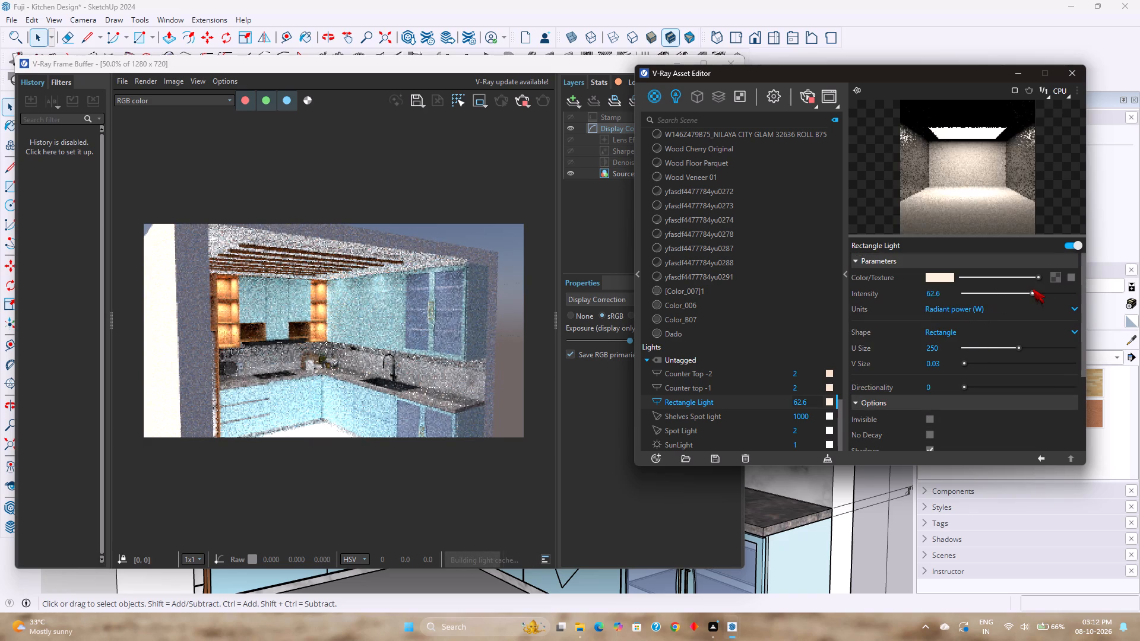
left_click_drag(1033, 288, 1034, 288)
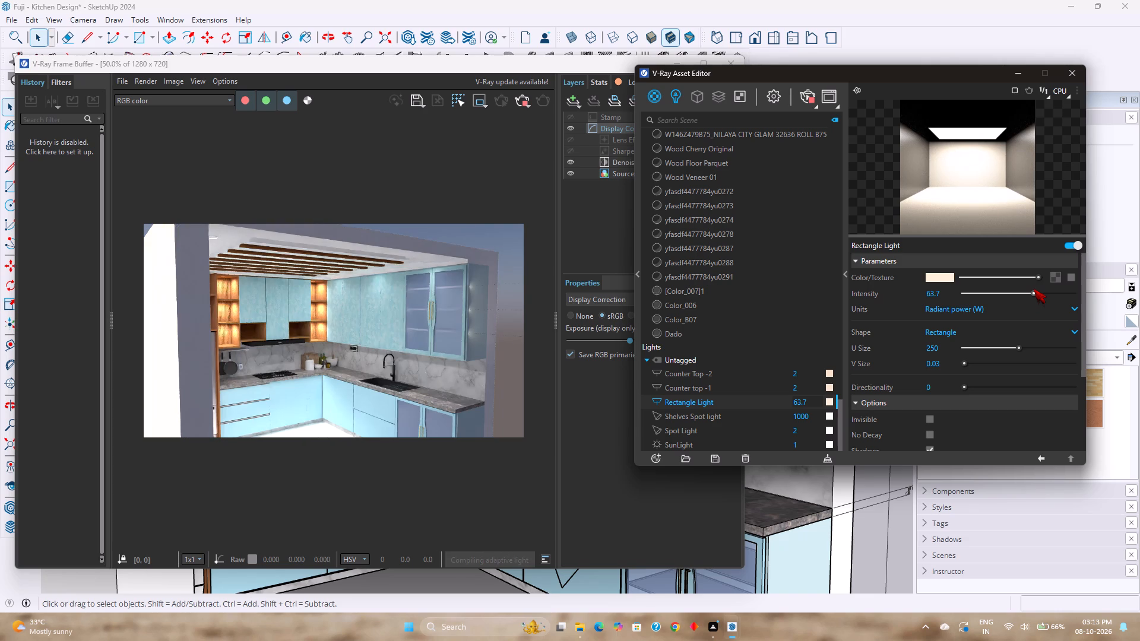
left_click_drag(1034, 288, 1034, 289)
left_click_drag(1034, 289, 1019, 296)
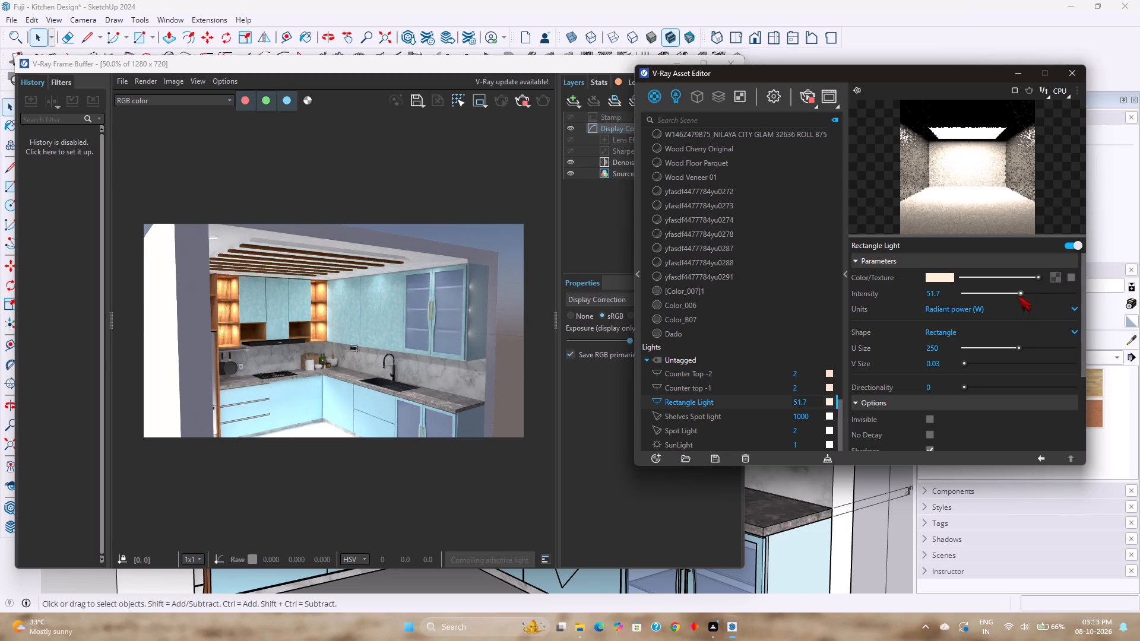
left_click_drag(1019, 296, 961, 322)
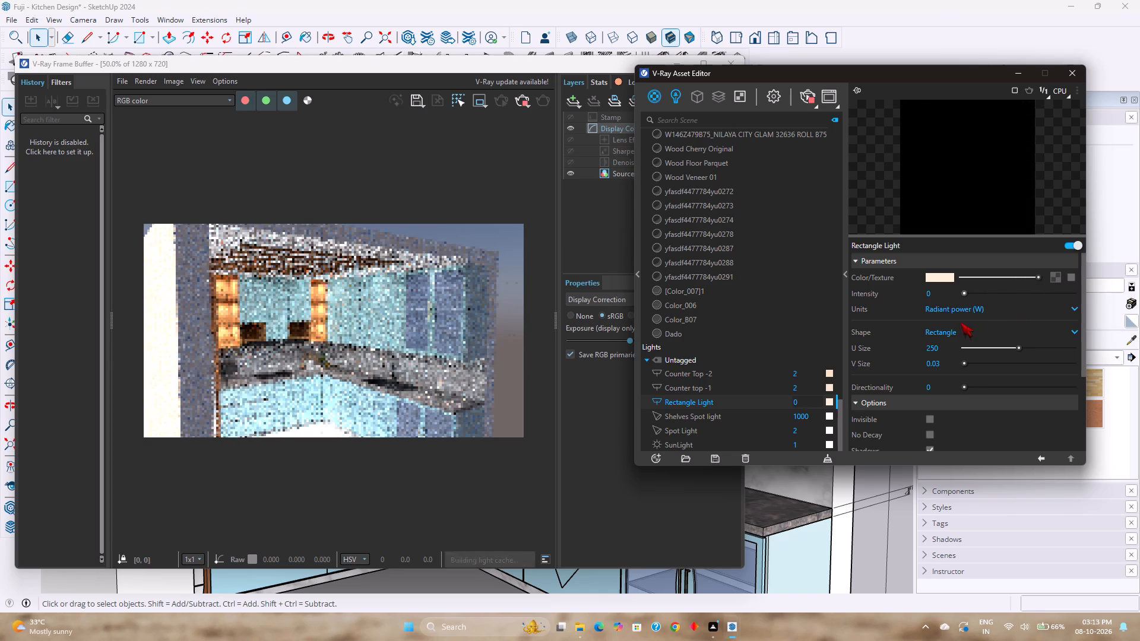
left_click(986, 294)
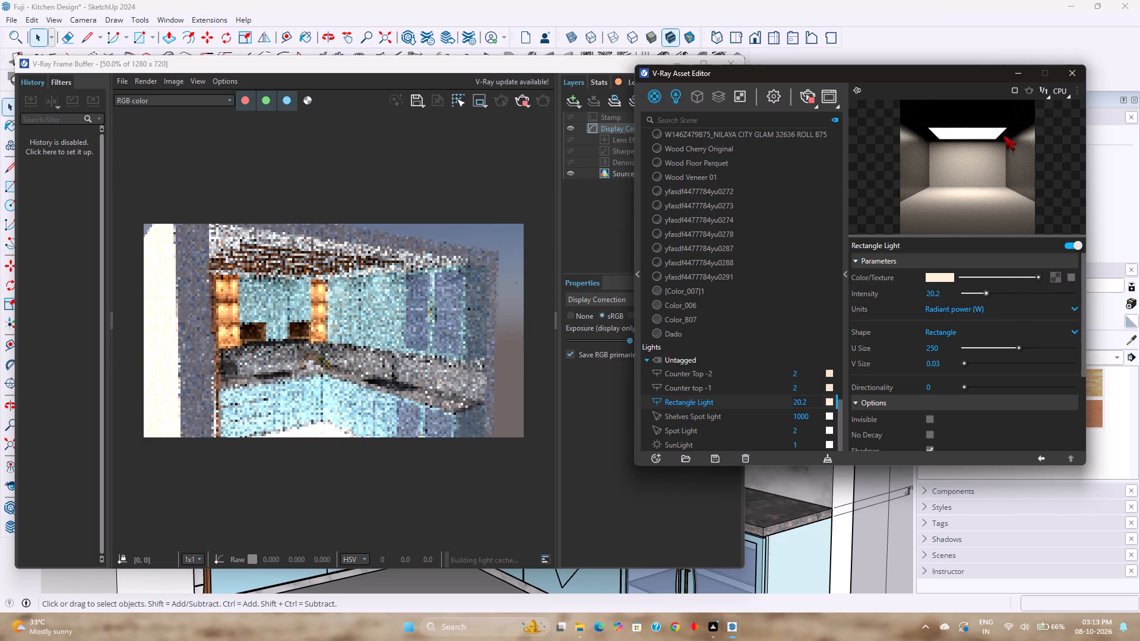
Minimize the V-Ray Asset Editor and return to the kitchen model with nothing selected.
left_click(1019, 73)
left_click(843, 137)
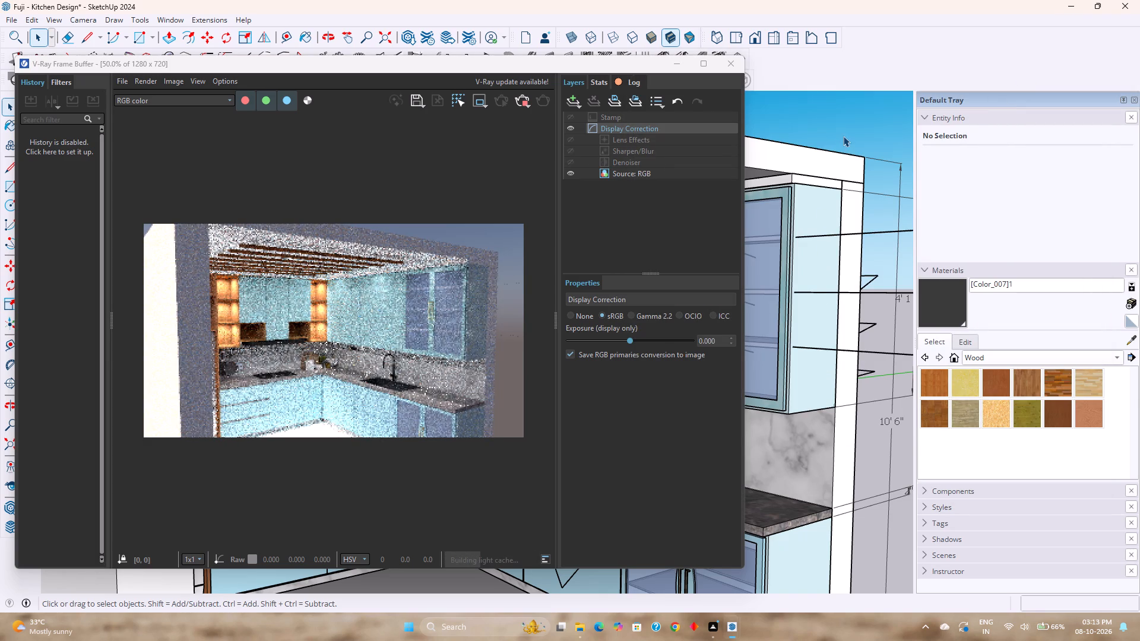
Hide the end side panel of the glass-door upper cabinet to expose its shelves.
left_click(677, 57)
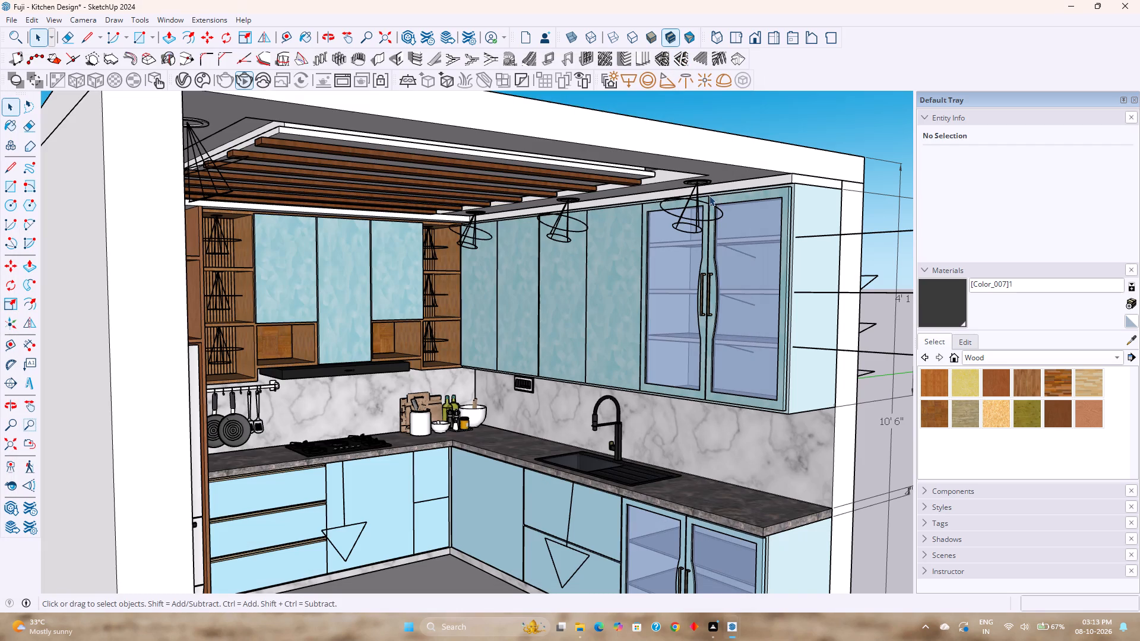
scroll(798, 336, "up", 2)
middle_click_drag(804, 338, 629, 357)
middle_click_drag(621, 363, 625, 364)
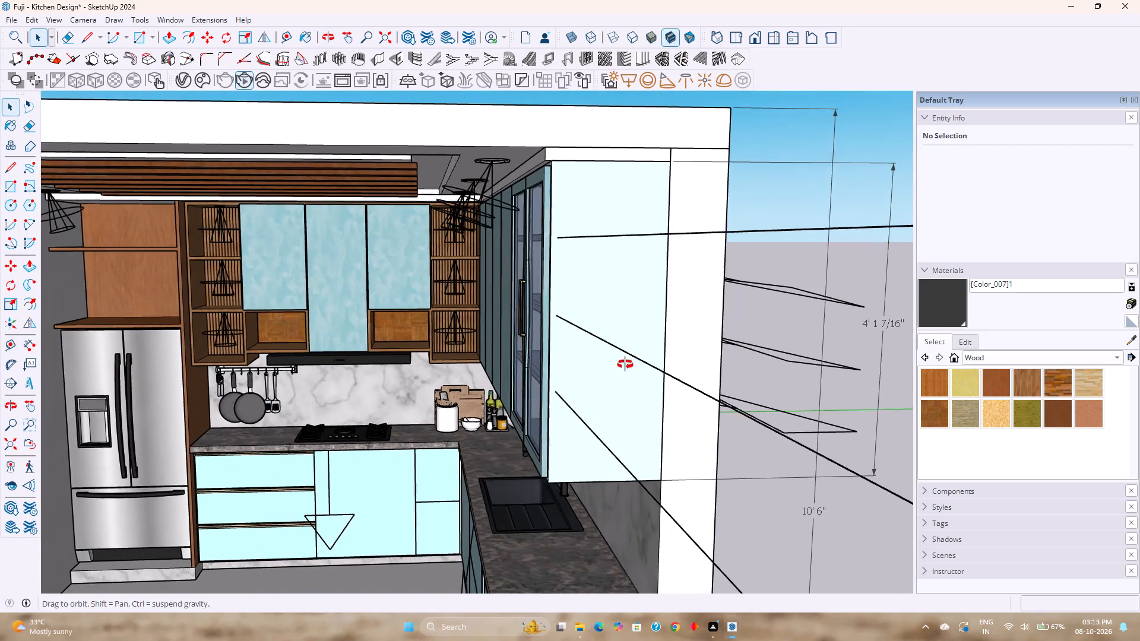
middle_click_drag(625, 364, 463, 367)
scroll(508, 420, "down", 2)
middle_click_drag(507, 420, 512, 420)
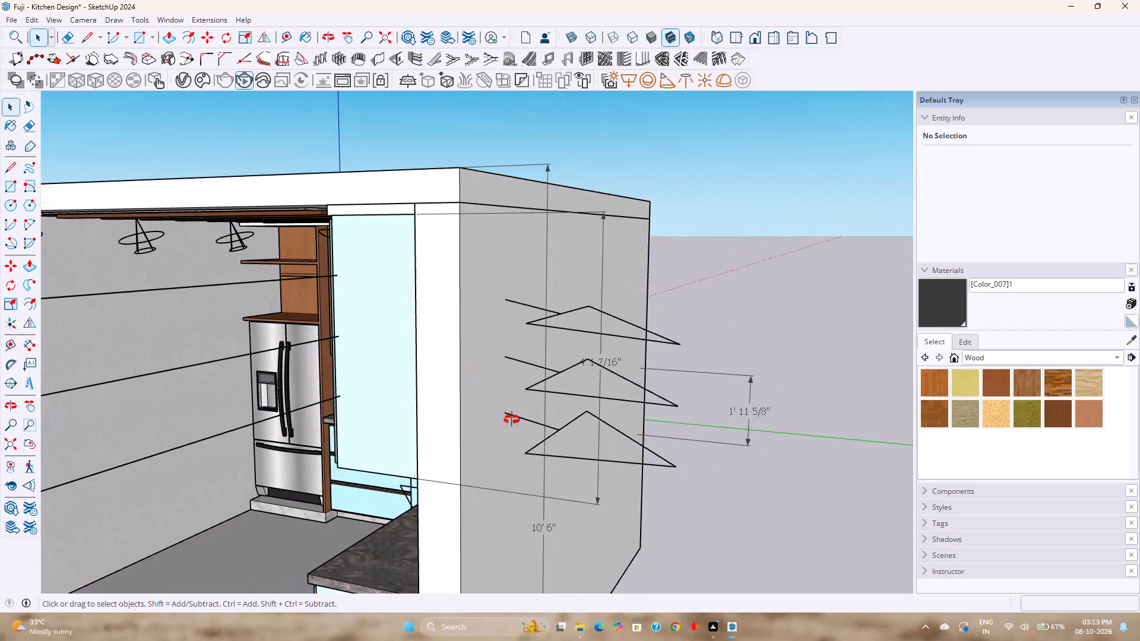
middle_click_drag(512, 420, 746, 409)
scroll(745, 428, "up", 3)
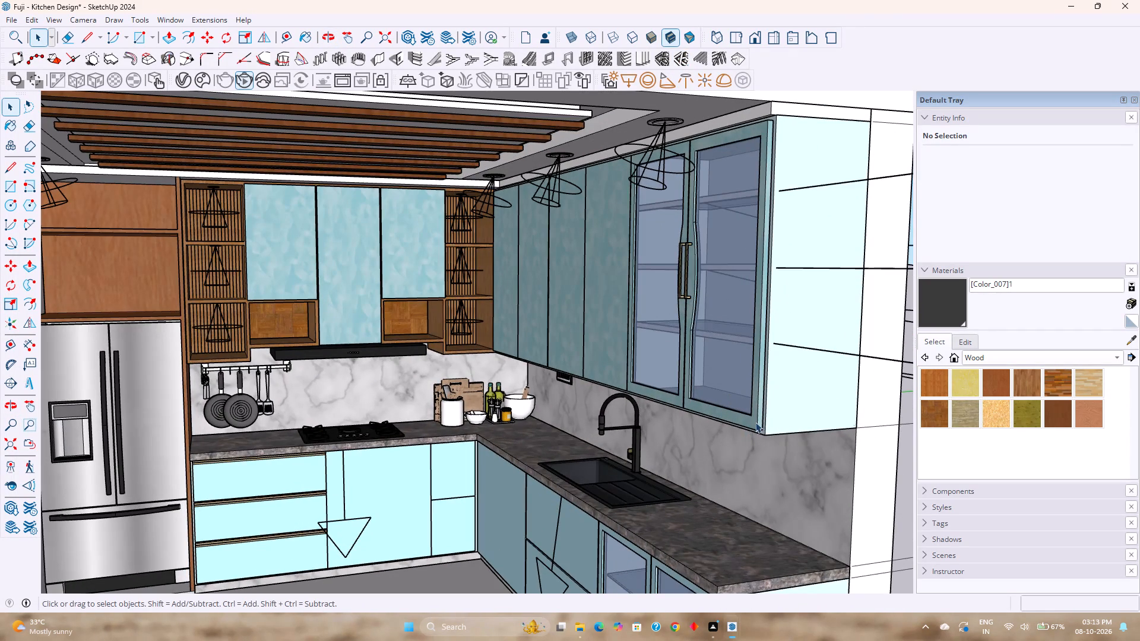
double_click(756, 422)
left_click(756, 423)
left_click(794, 415)
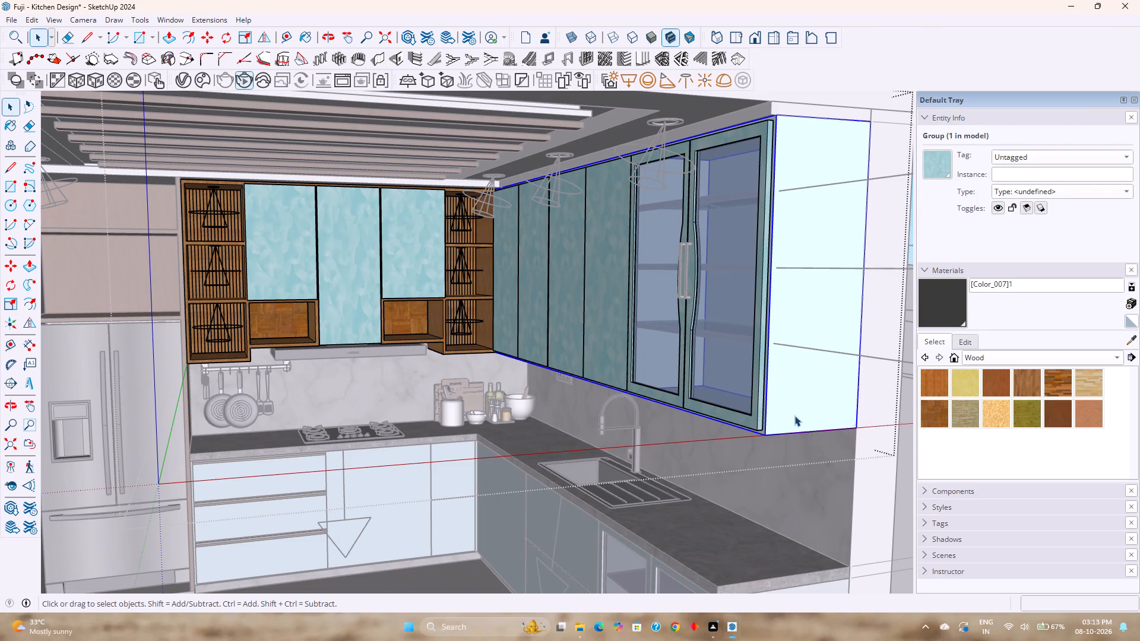
right_click(794, 415)
left_click(815, 135)
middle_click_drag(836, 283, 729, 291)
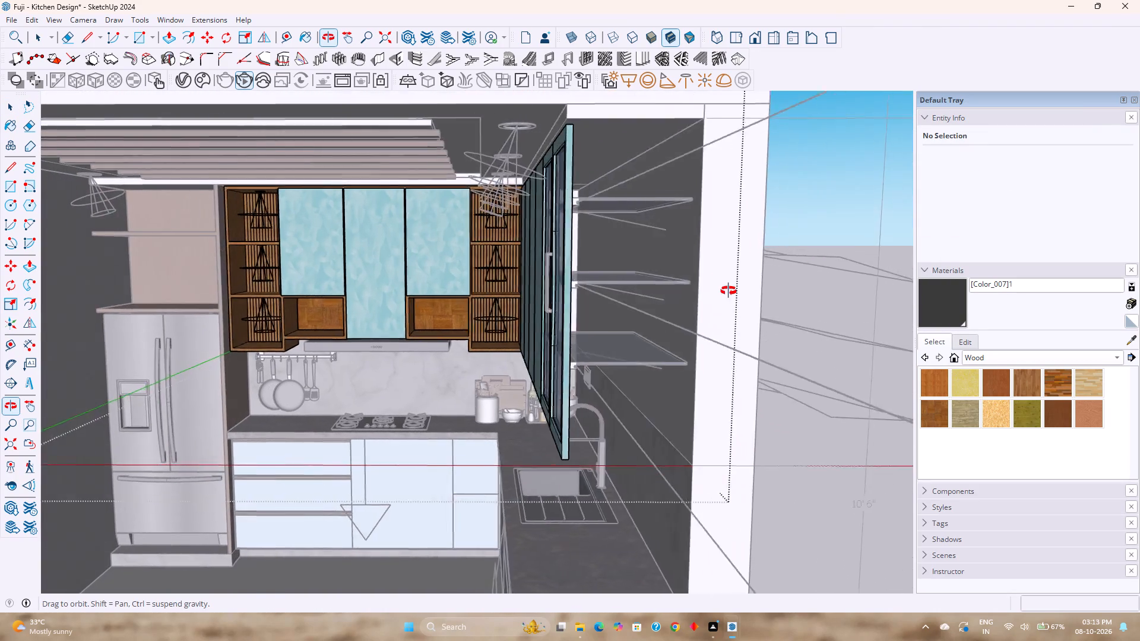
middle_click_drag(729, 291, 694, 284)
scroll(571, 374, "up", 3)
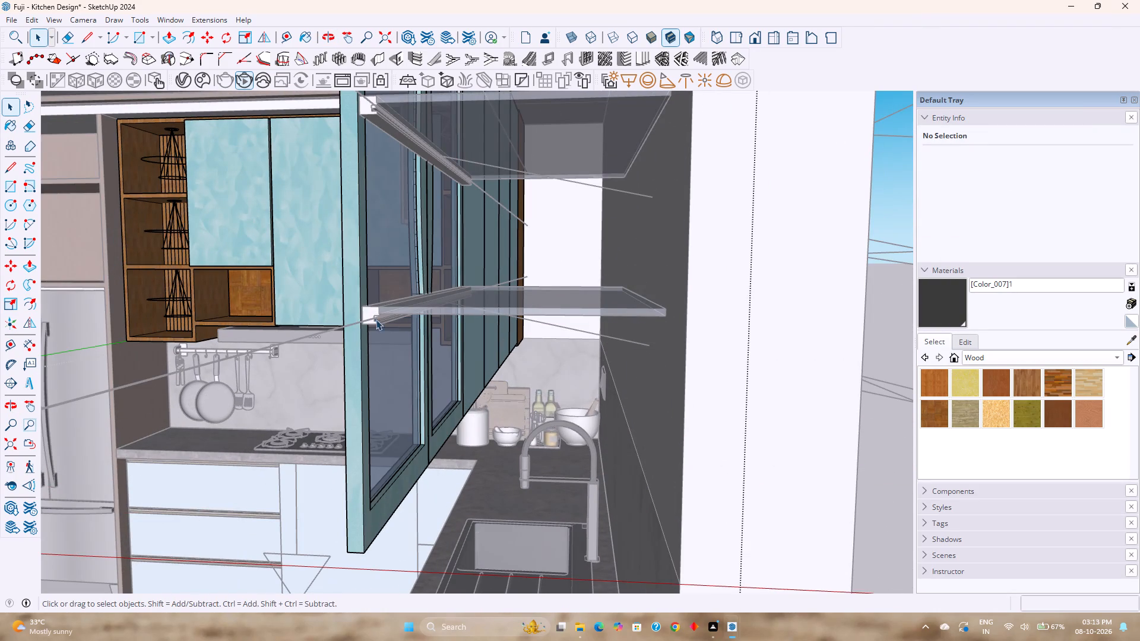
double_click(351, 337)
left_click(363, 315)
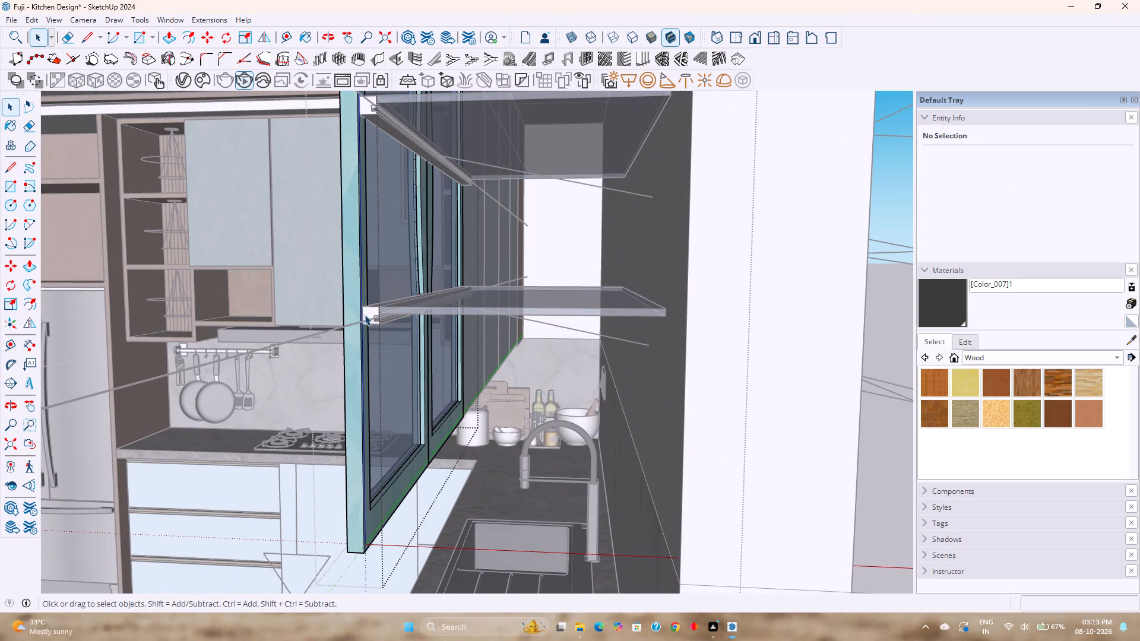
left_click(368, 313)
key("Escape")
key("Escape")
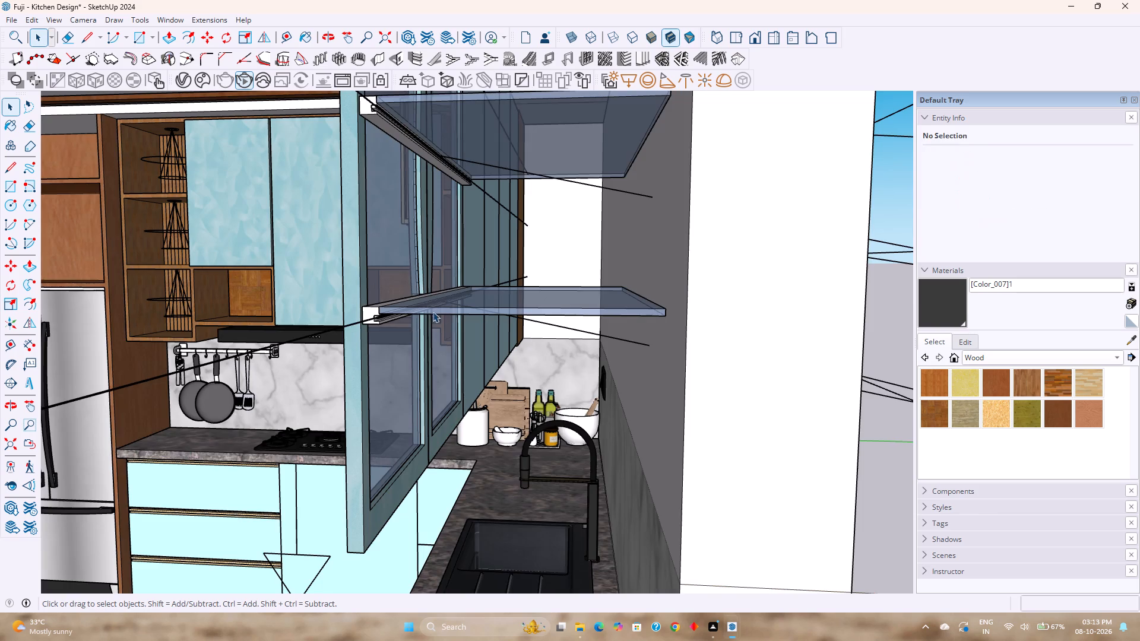
Open the lowest glass shelf for editing and select its Rectangle Light to examine how far the light extends beyond the cabinet.
double_click(433, 312)
scroll(401, 336, "up", 2)
middle_click_drag(401, 336, 364, 310)
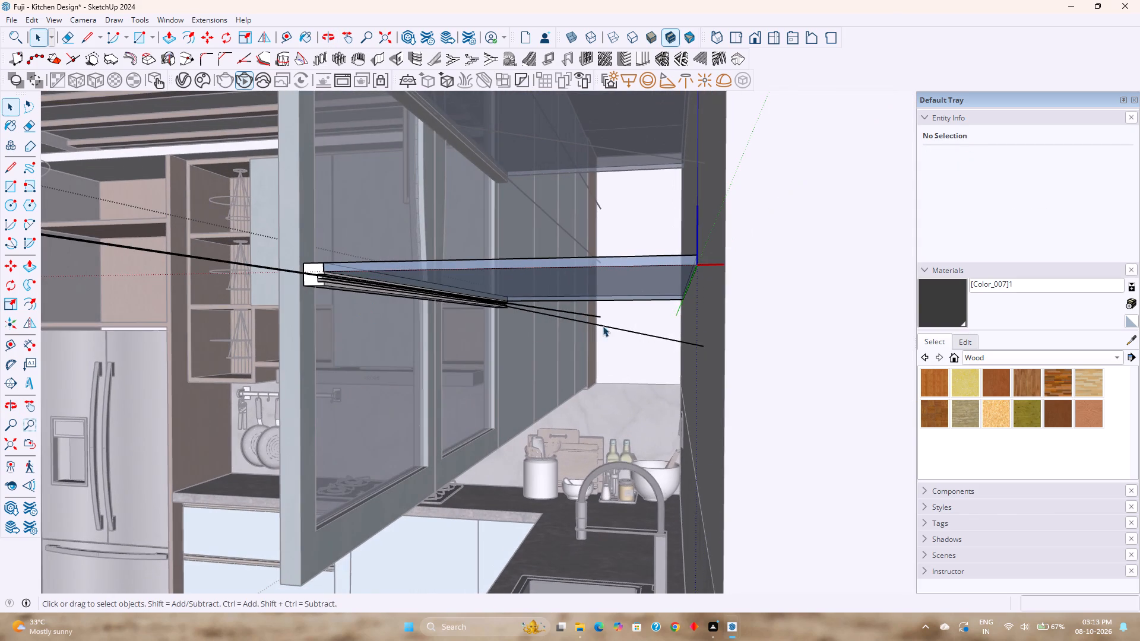
left_click(616, 328)
scroll(549, 354, "down", 7)
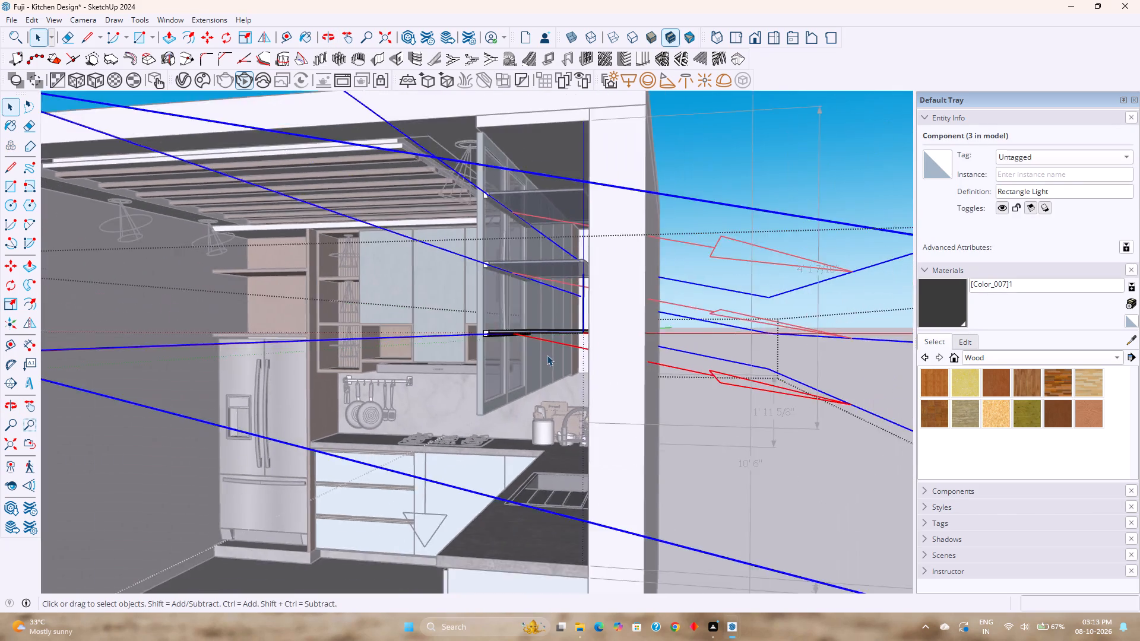
middle_click_drag(547, 356, 557, 357)
scroll(557, 357, "down", 5)
middle_click_drag(557, 357, 576, 367)
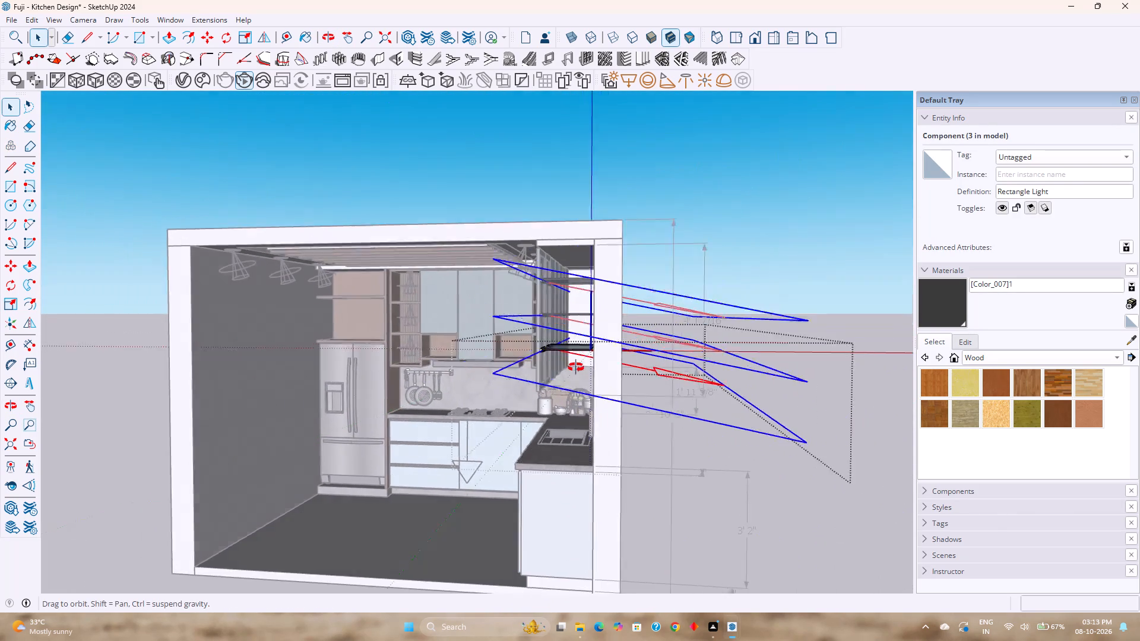
middle_click_drag(576, 367, 590, 359)
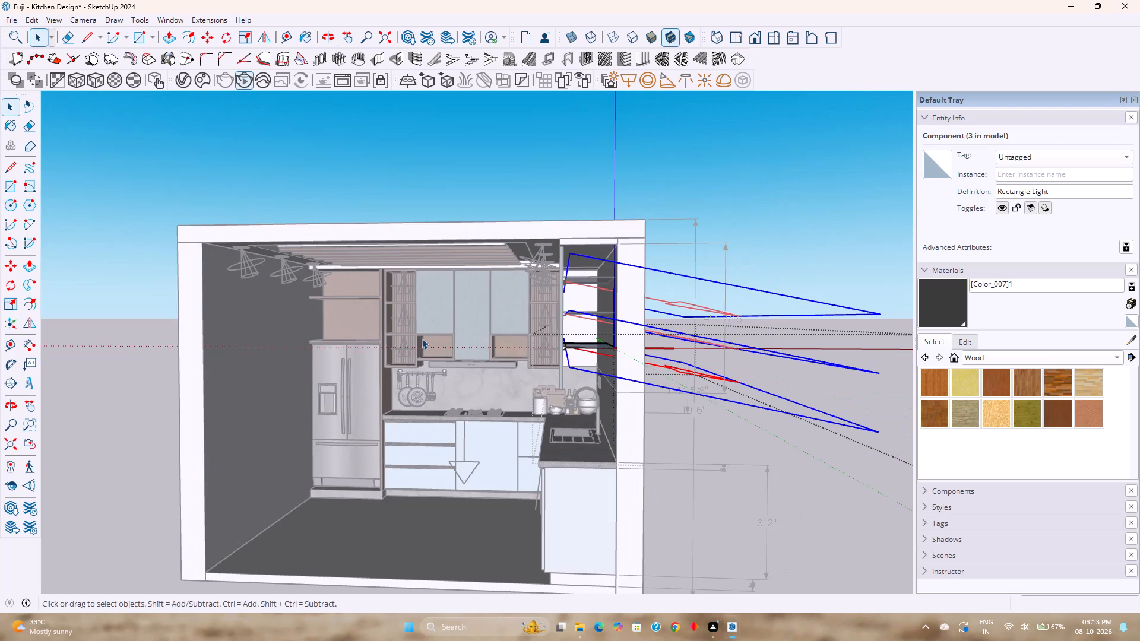
Reduce the Rectangle Light's U Size to 65.4 so the light fits the shelf depth.
left_click(182, 81)
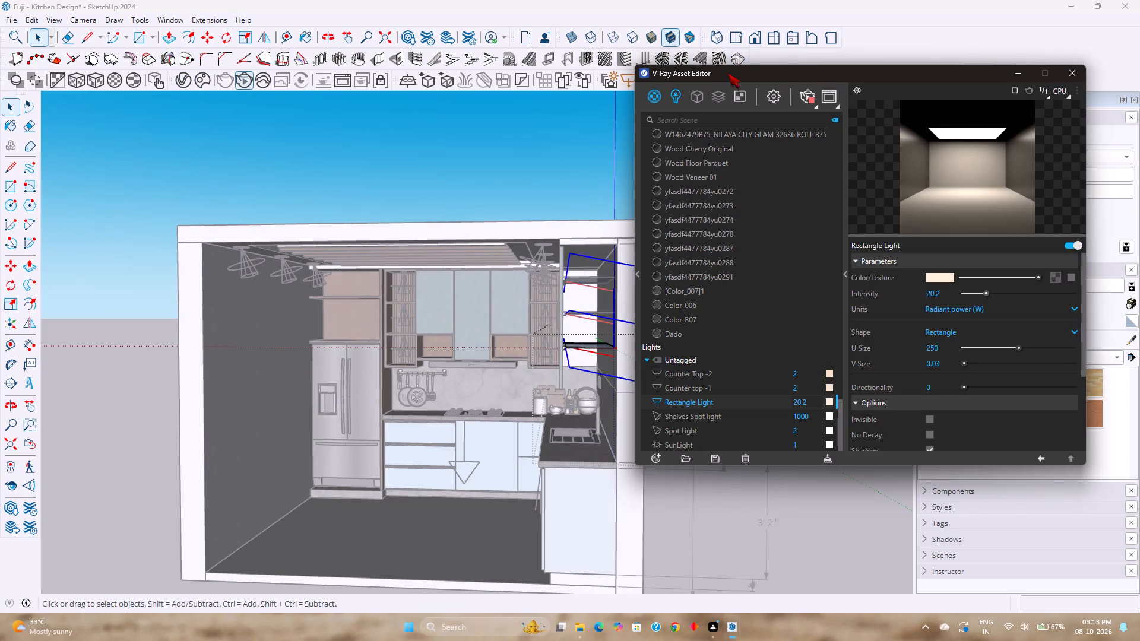
left_click_drag(728, 73, 205, 117)
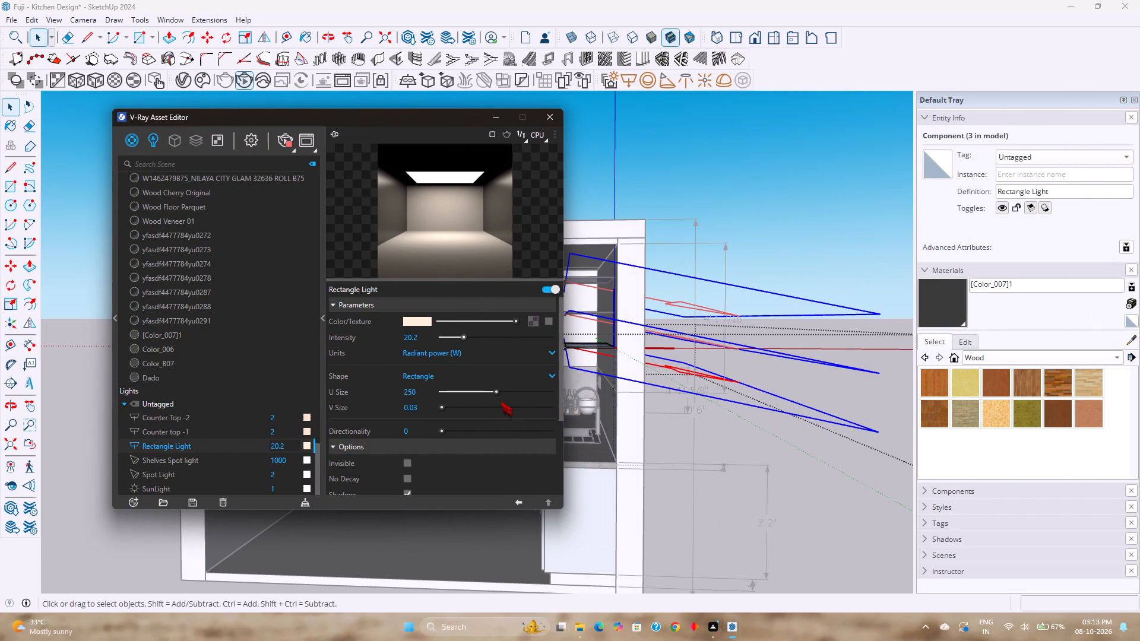
left_click_drag(495, 395, 458, 395)
left_click_drag(475, 391, 461, 393)
left_click_drag(461, 393, 486, 408)
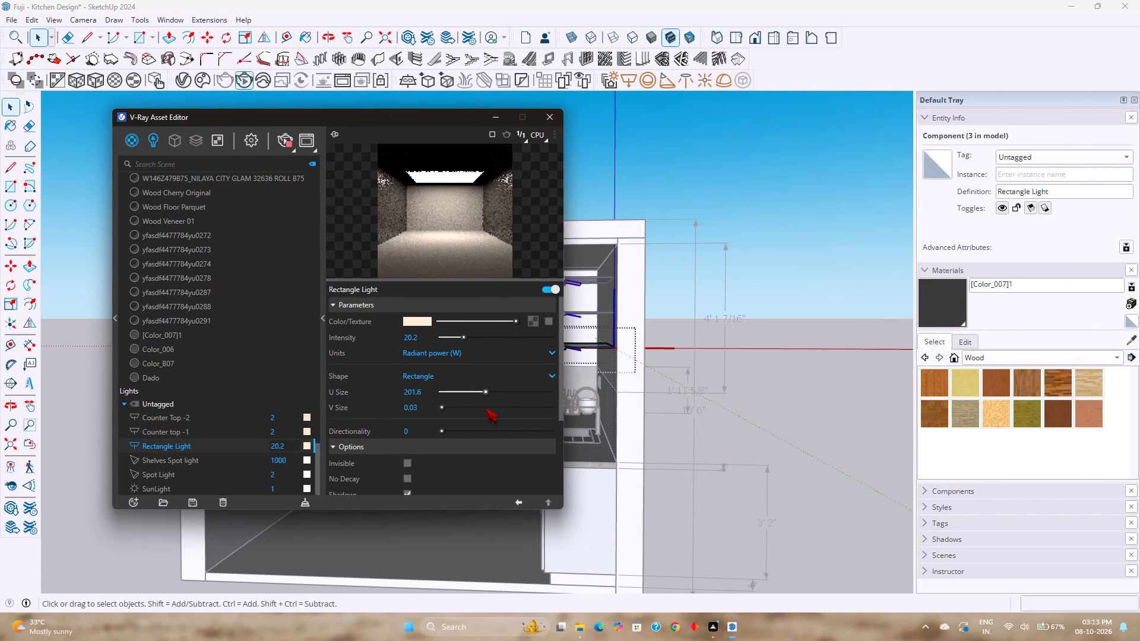
left_click_drag(486, 408, 463, 397)
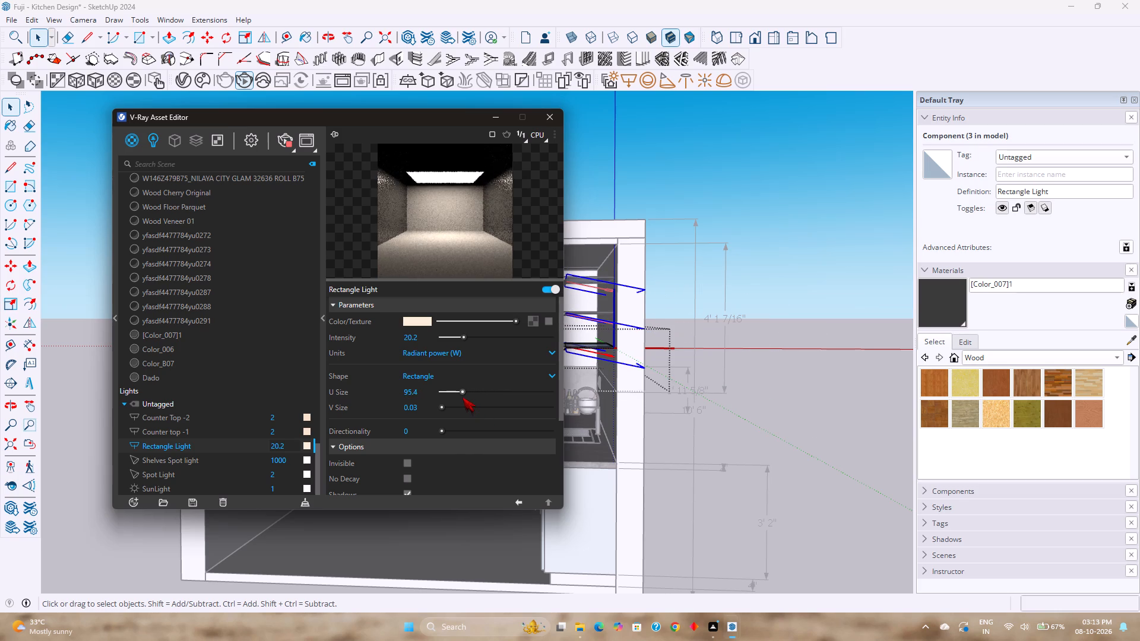
left_click_drag(463, 397, 456, 396)
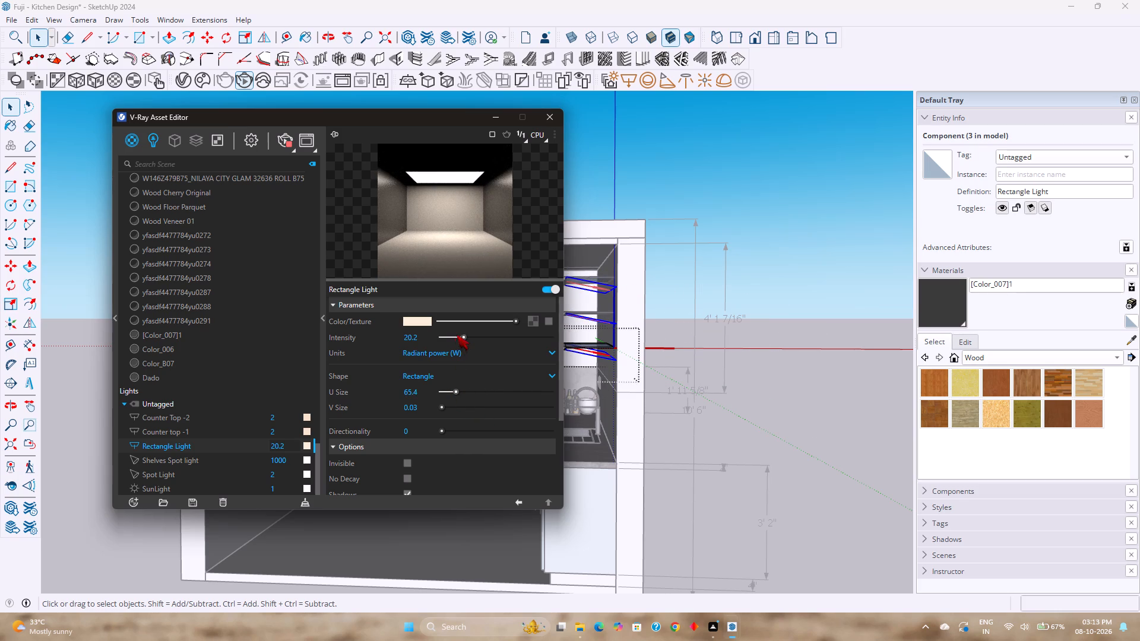
Set the Rectangle Light's intensity to 24, then minimize the V-Ray Asset Editor and clear the selection.
left_click(466, 334)
left_click(494, 116)
key("Escape")
Examine the resized Rectangle Light against the edge profile of the lowest glass shelf.
scroll(571, 355, "up", 2)
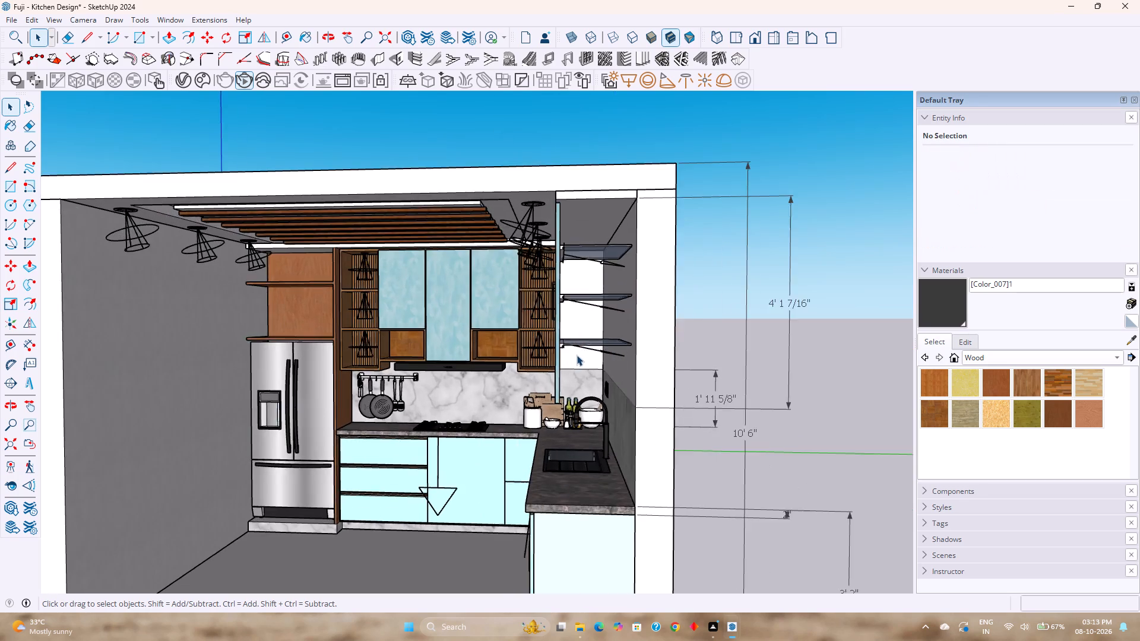
scroll(577, 355, "up", 2)
middle_click_drag(577, 355, 499, 357)
scroll(385, 335, "up", 3)
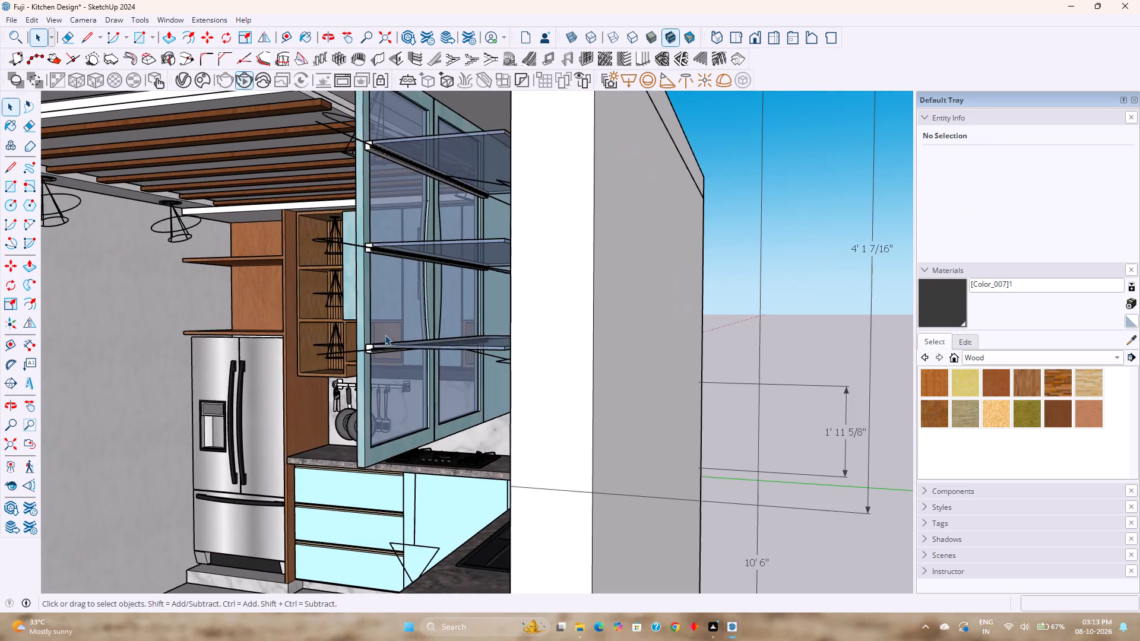
scroll(376, 350, "up", 20)
scroll(376, 350, "up", 3)
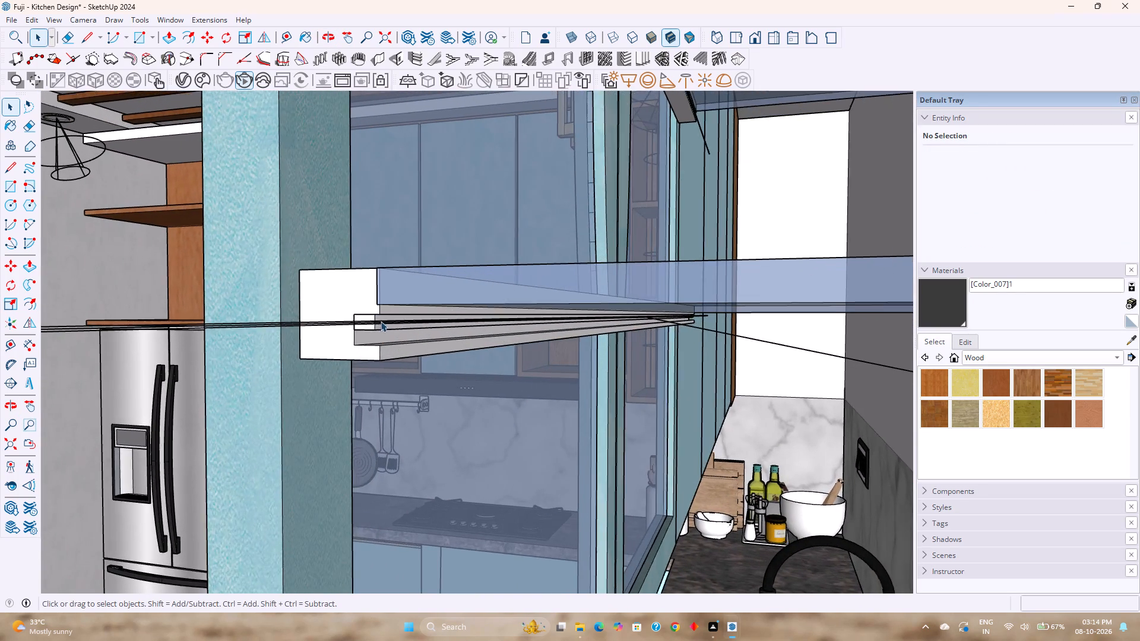
scroll(381, 321, "up", 6)
middle_click_drag(397, 347, 472, 388)
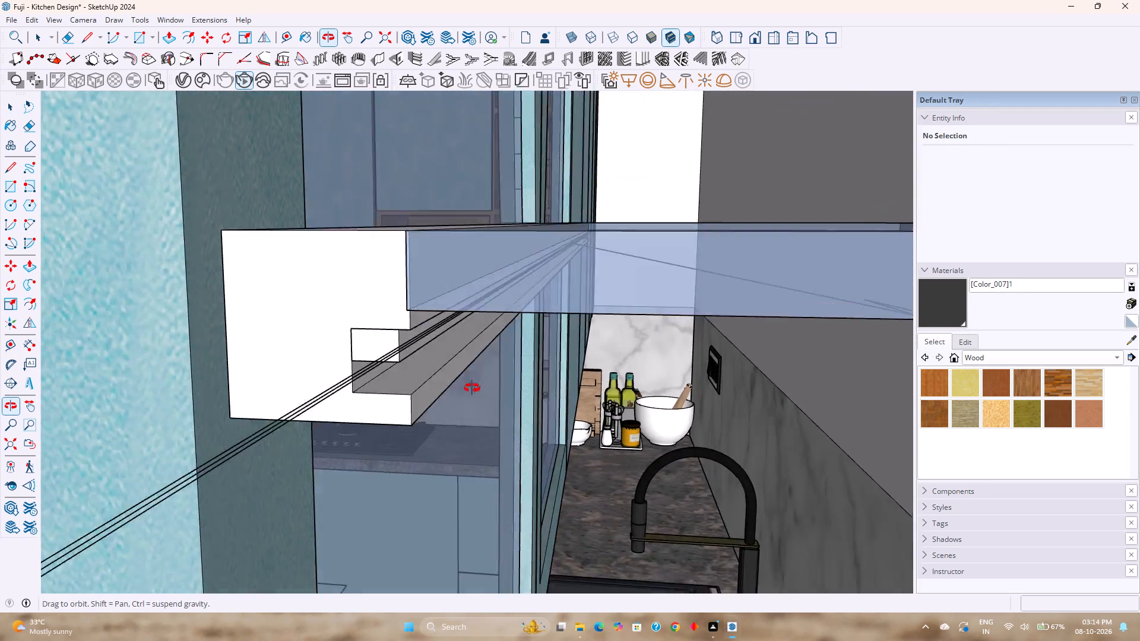
middle_click_drag(472, 388, 457, 353)
scroll(457, 353, "down", 20)
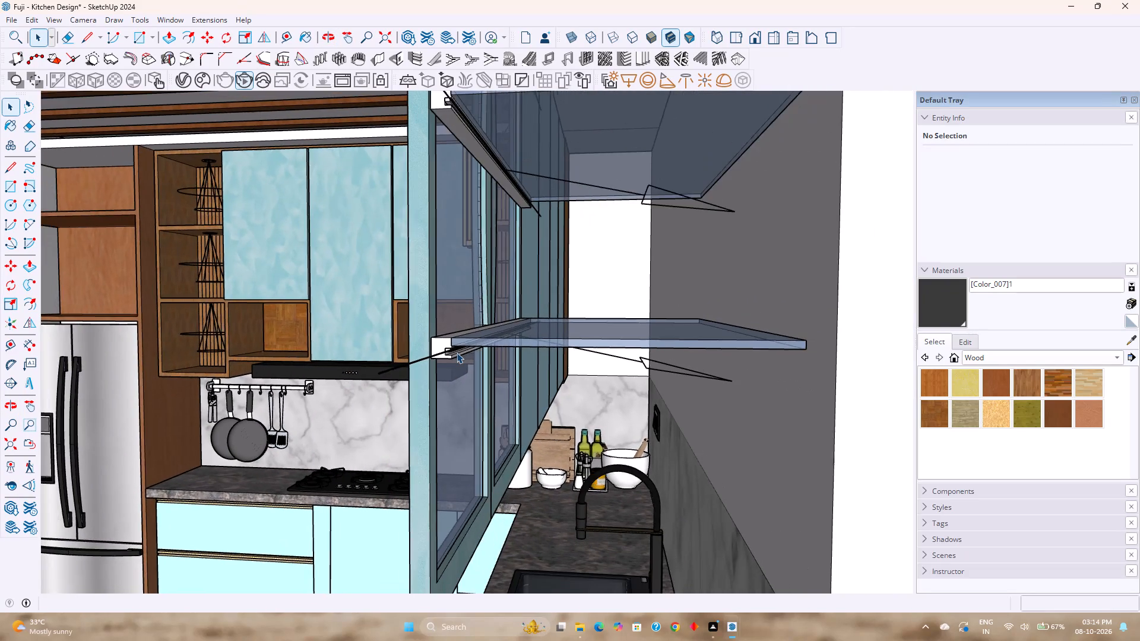
scroll(457, 353, "up", 2)
middle_click_drag(456, 358, 398, 382)
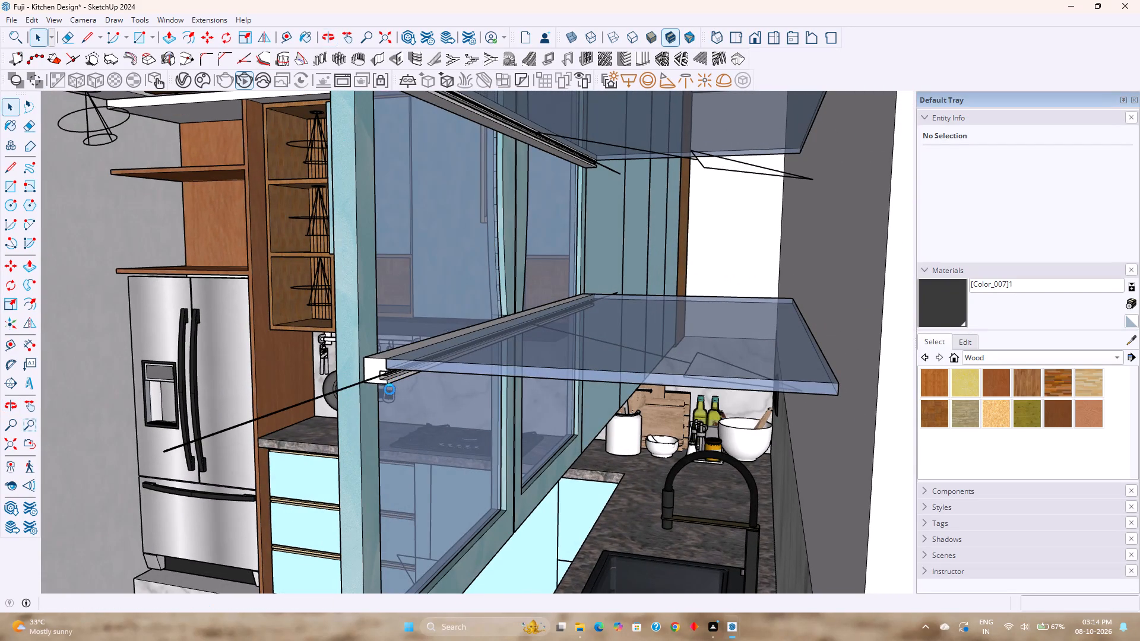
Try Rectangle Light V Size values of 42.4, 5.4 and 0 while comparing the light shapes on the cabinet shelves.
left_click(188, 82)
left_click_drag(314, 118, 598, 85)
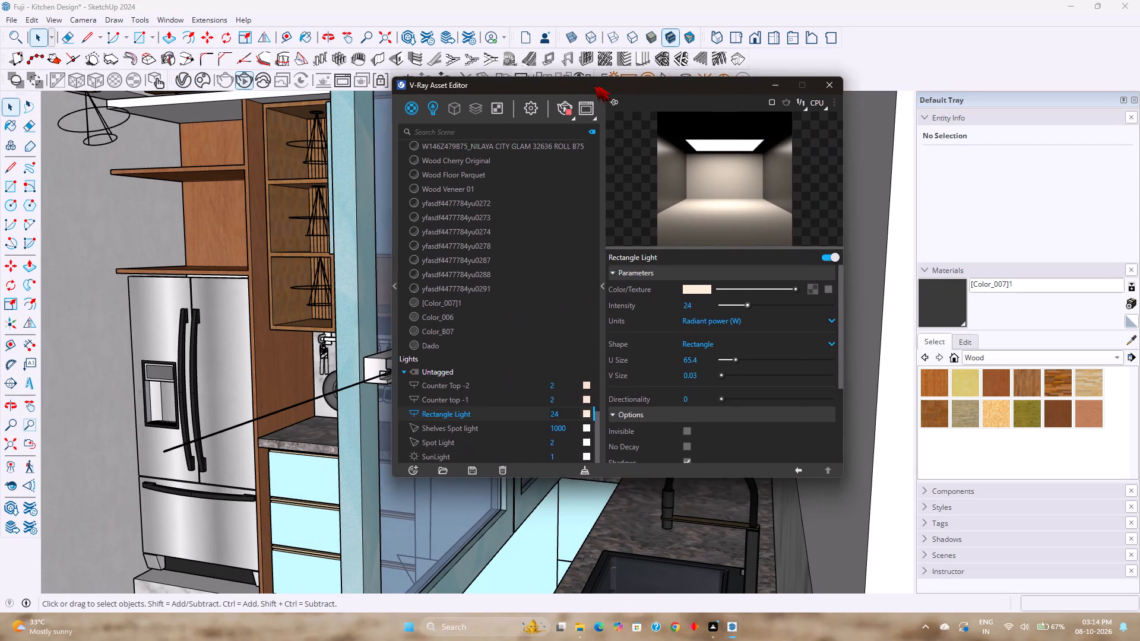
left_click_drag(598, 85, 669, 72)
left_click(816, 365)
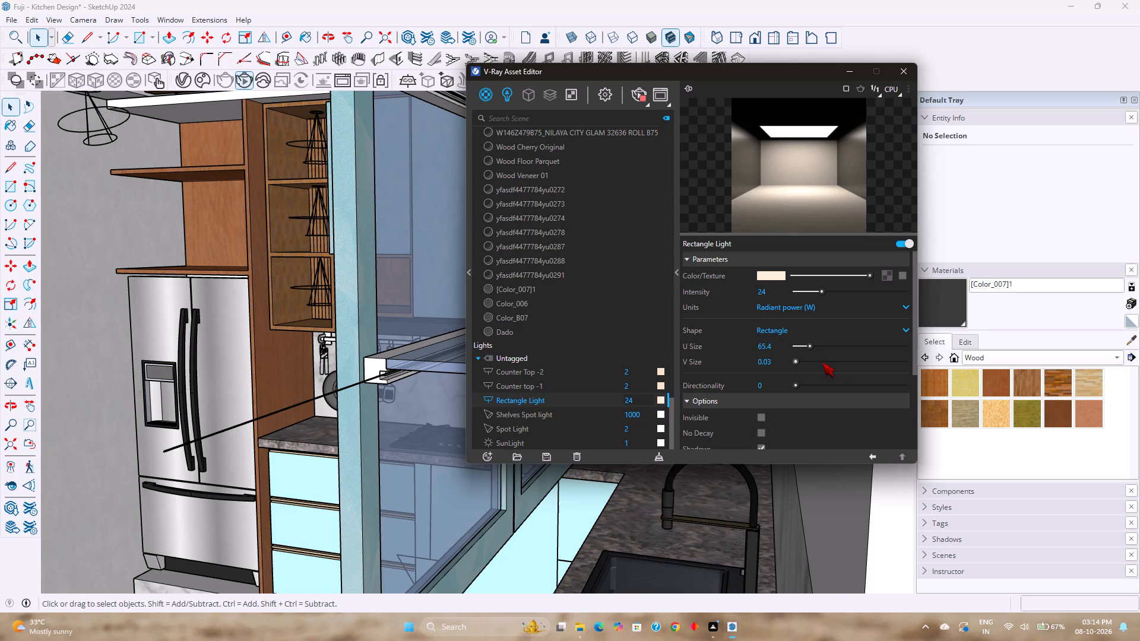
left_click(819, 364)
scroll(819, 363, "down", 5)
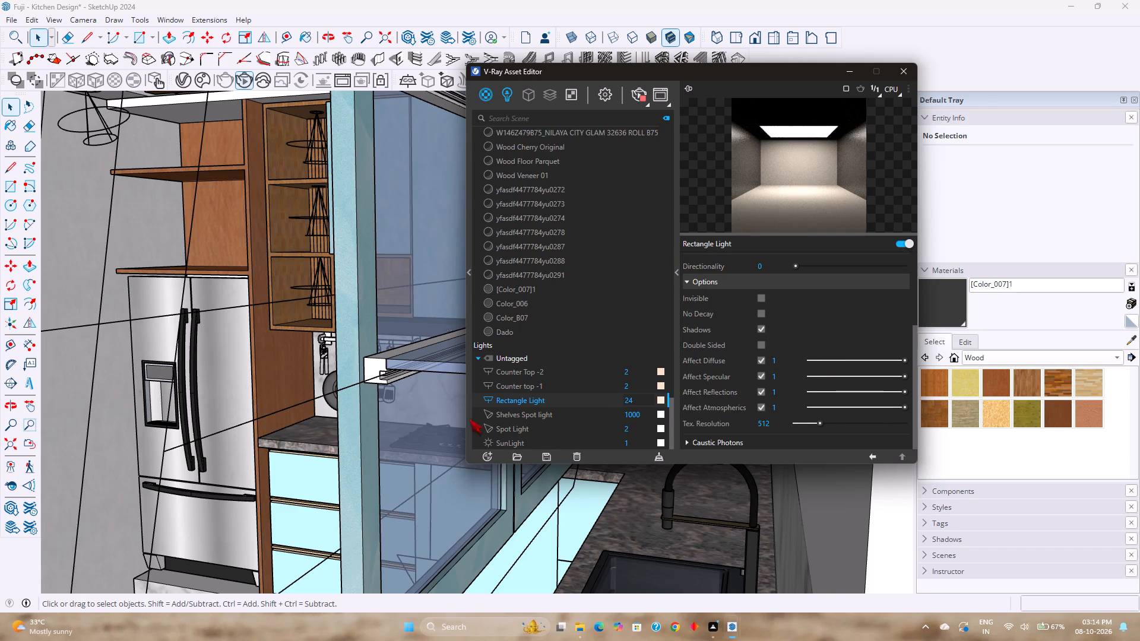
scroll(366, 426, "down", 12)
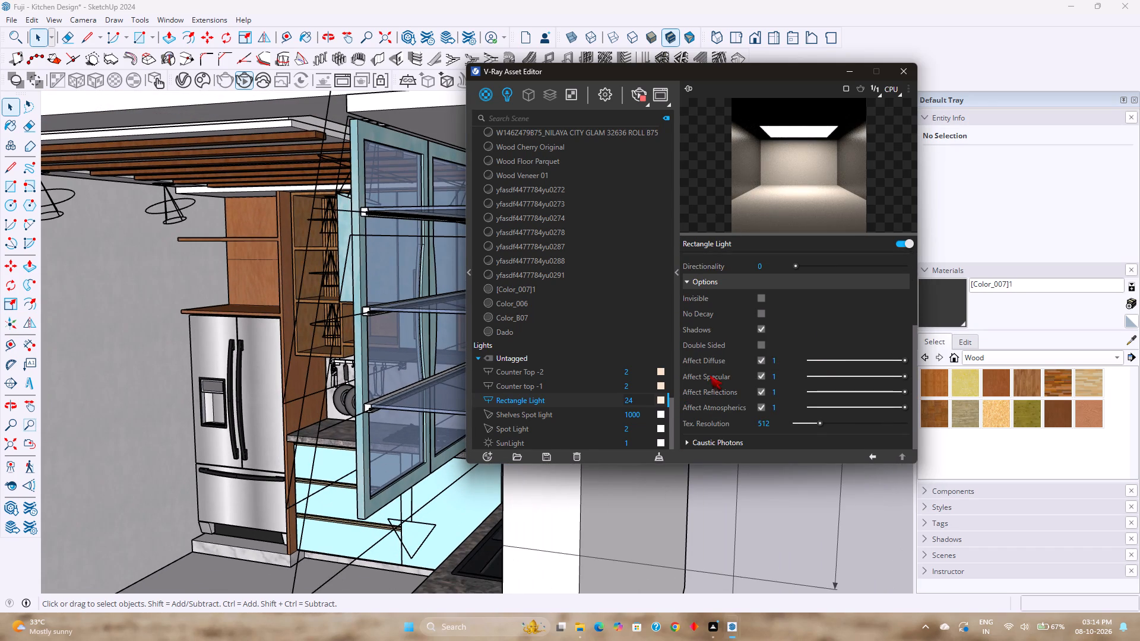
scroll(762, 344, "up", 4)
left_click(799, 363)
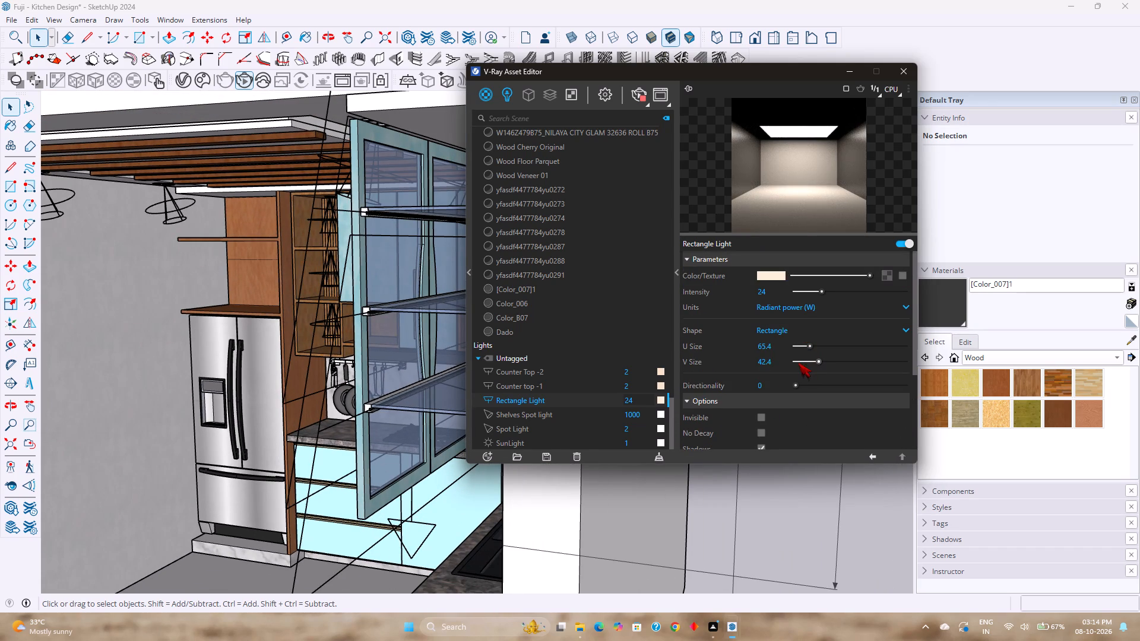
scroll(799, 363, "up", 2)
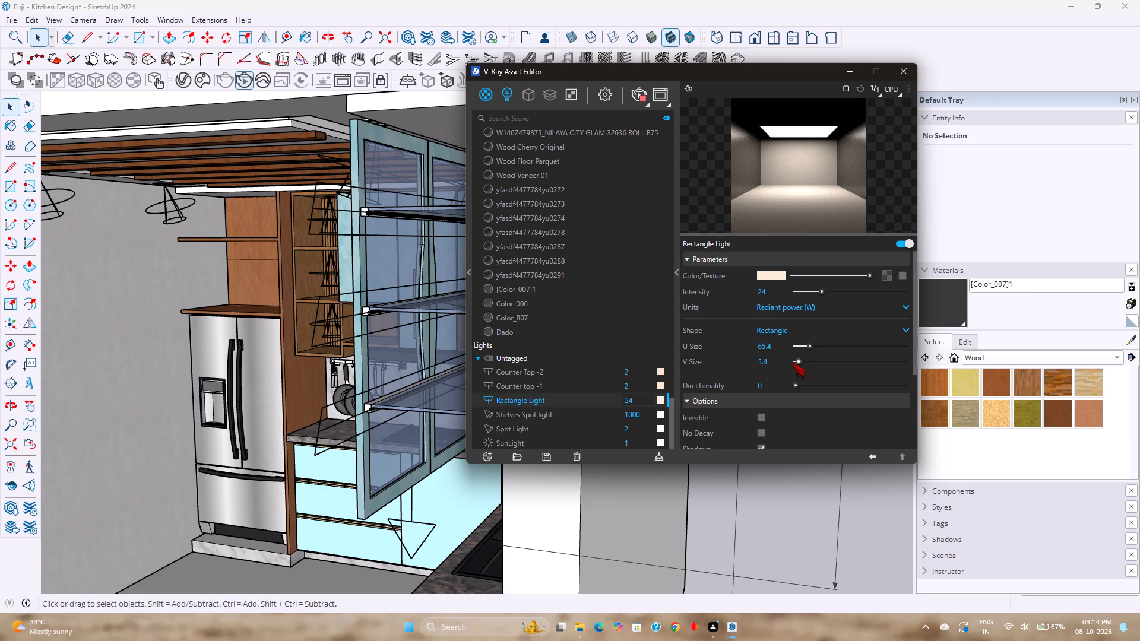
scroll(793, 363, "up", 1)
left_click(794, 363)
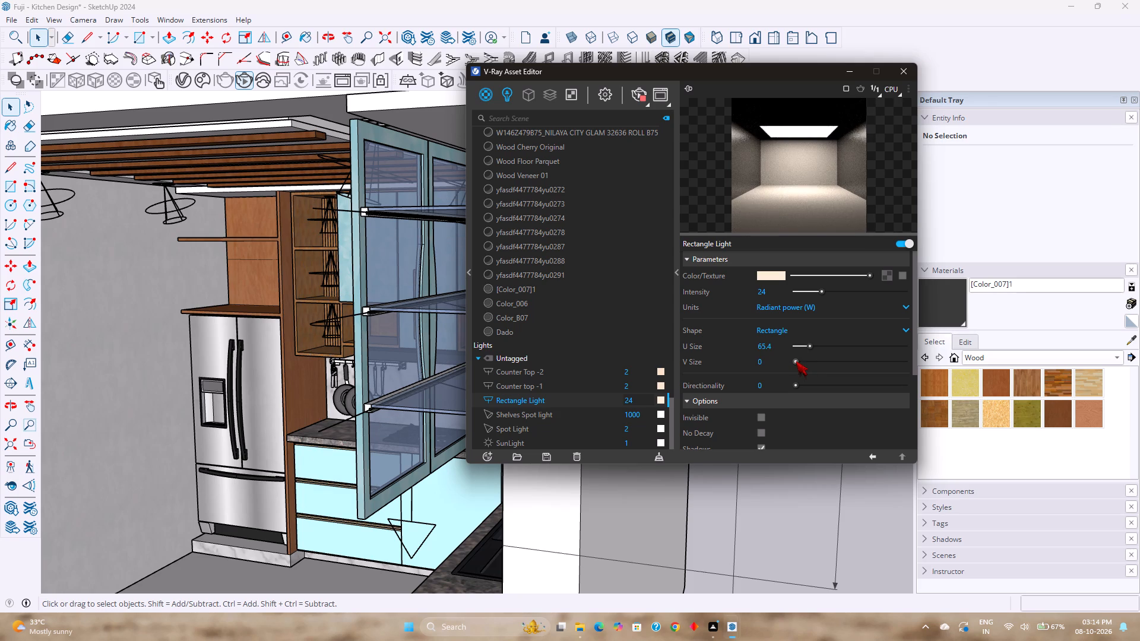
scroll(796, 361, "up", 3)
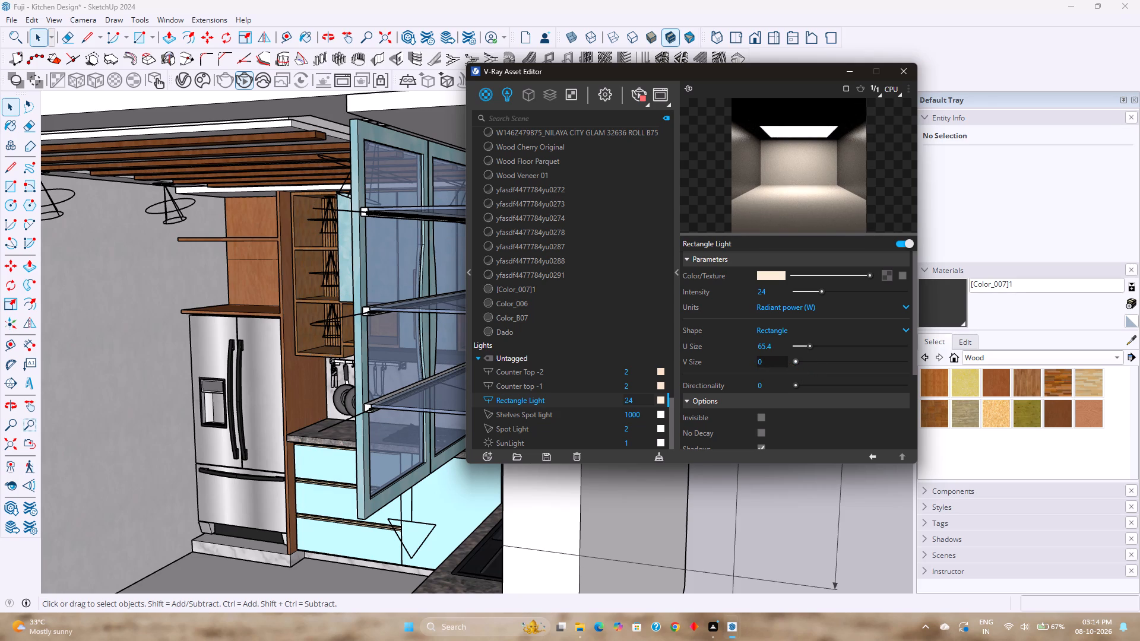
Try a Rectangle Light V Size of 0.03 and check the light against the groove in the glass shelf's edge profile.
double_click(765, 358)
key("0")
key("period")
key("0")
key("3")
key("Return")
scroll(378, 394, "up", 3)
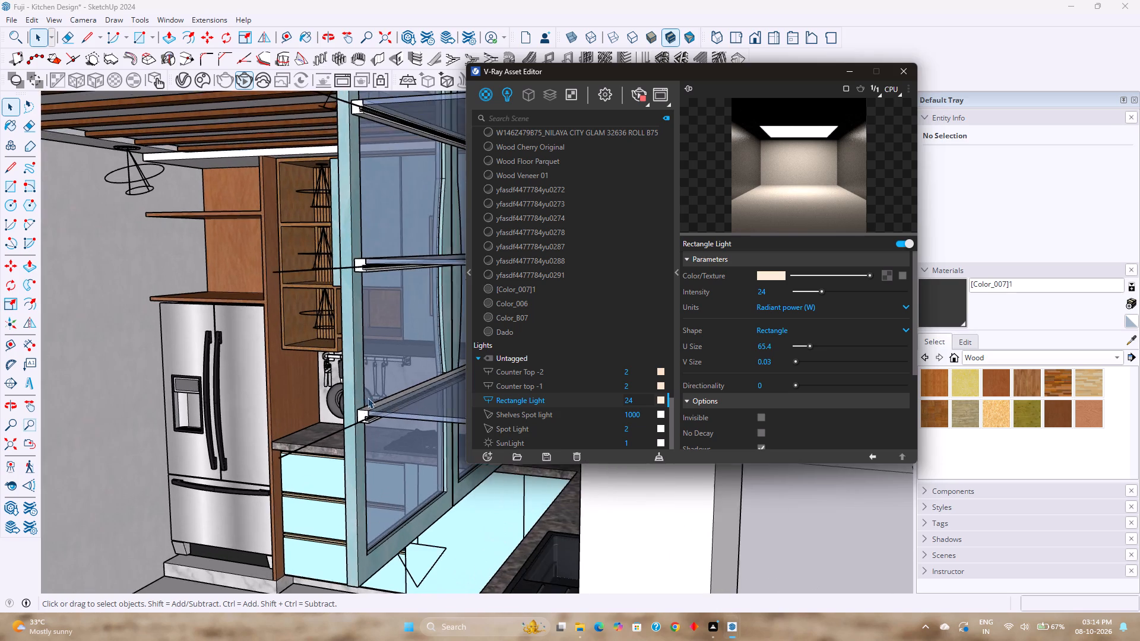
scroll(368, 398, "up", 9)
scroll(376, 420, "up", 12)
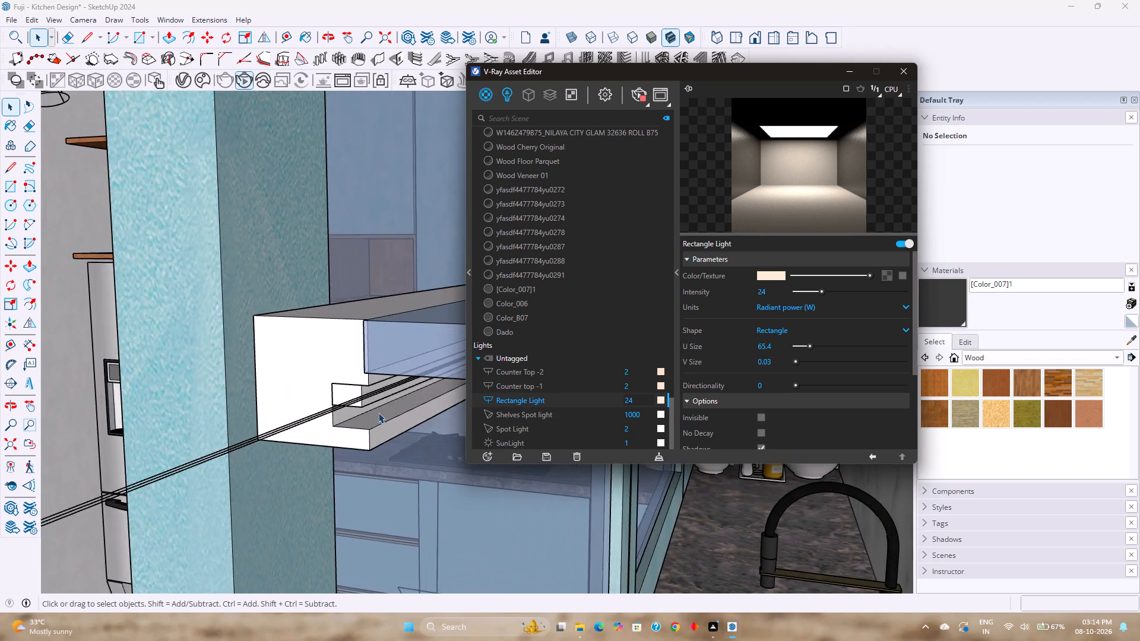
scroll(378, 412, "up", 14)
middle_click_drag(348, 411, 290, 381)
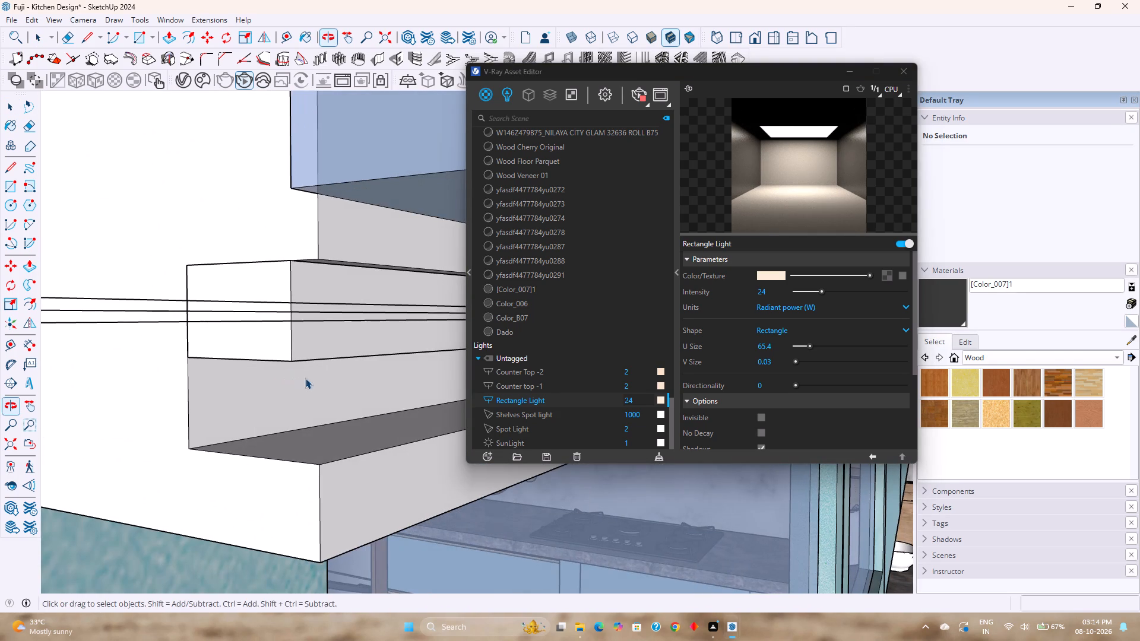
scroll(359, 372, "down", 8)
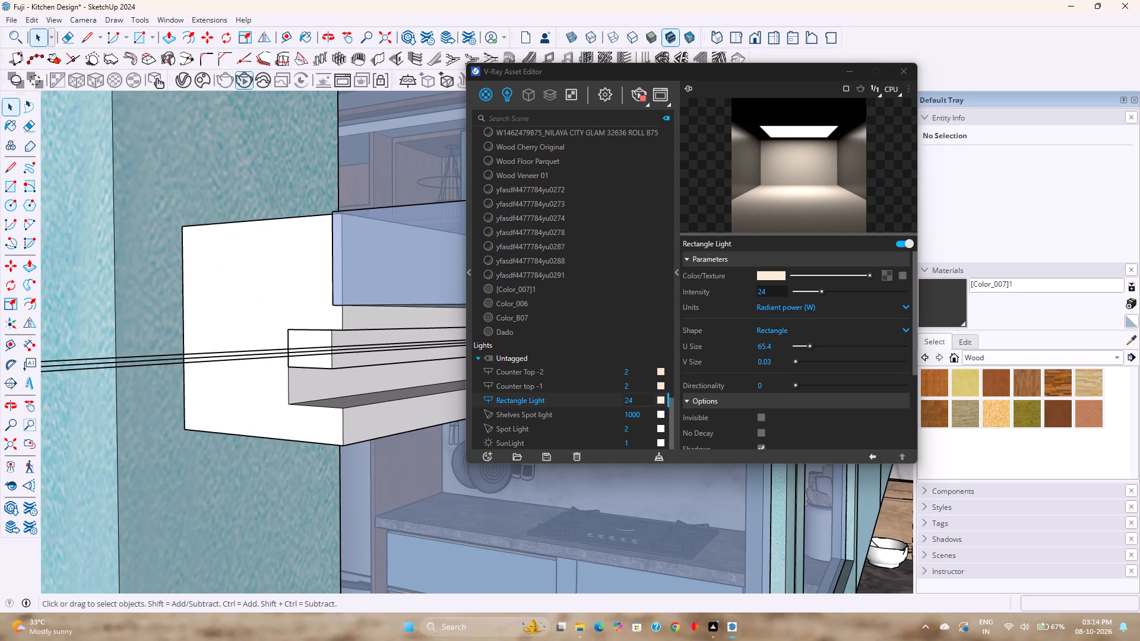
Lower the Rectangle Light's intensity to 9.8.
left_click(809, 288)
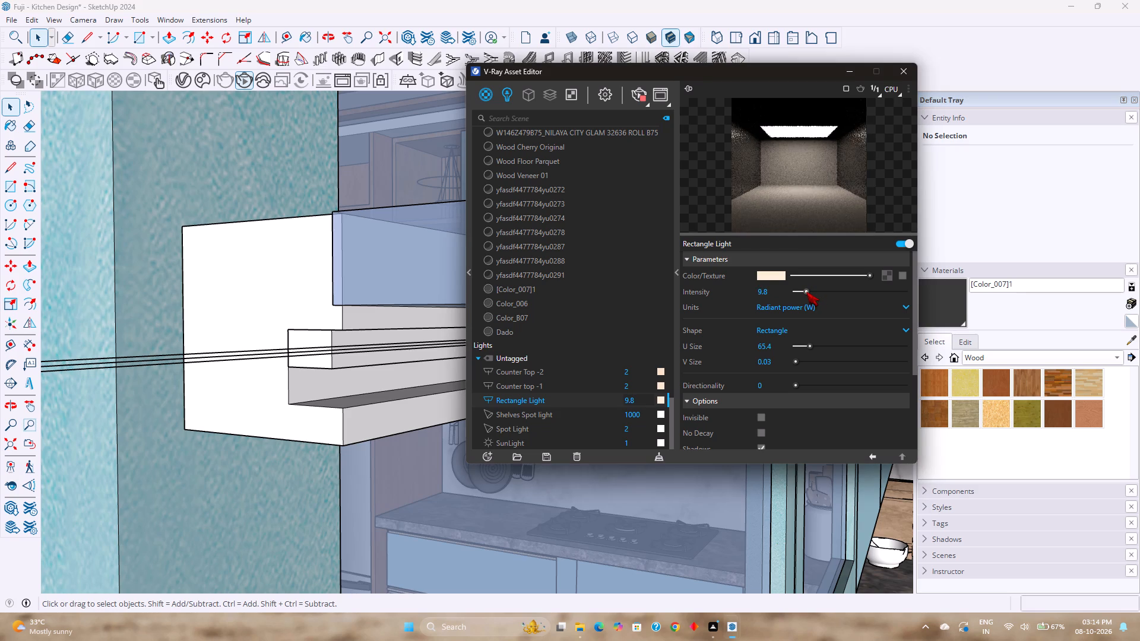
scroll(300, 337, "down", 12)
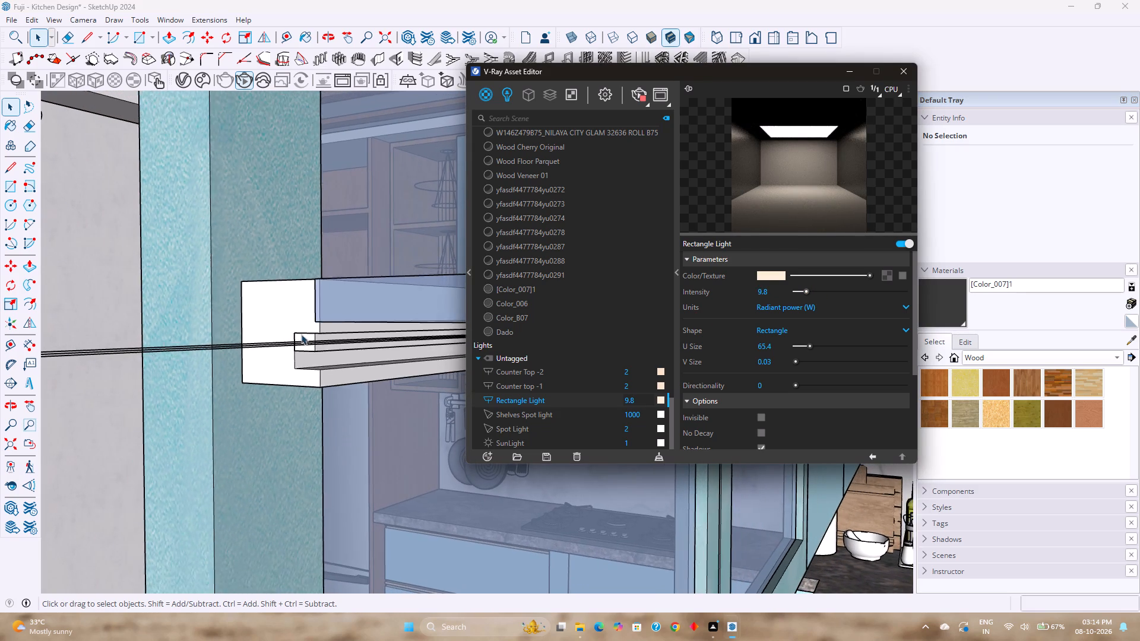
scroll(301, 334, "down", 4)
scroll(787, 373, "down", 5)
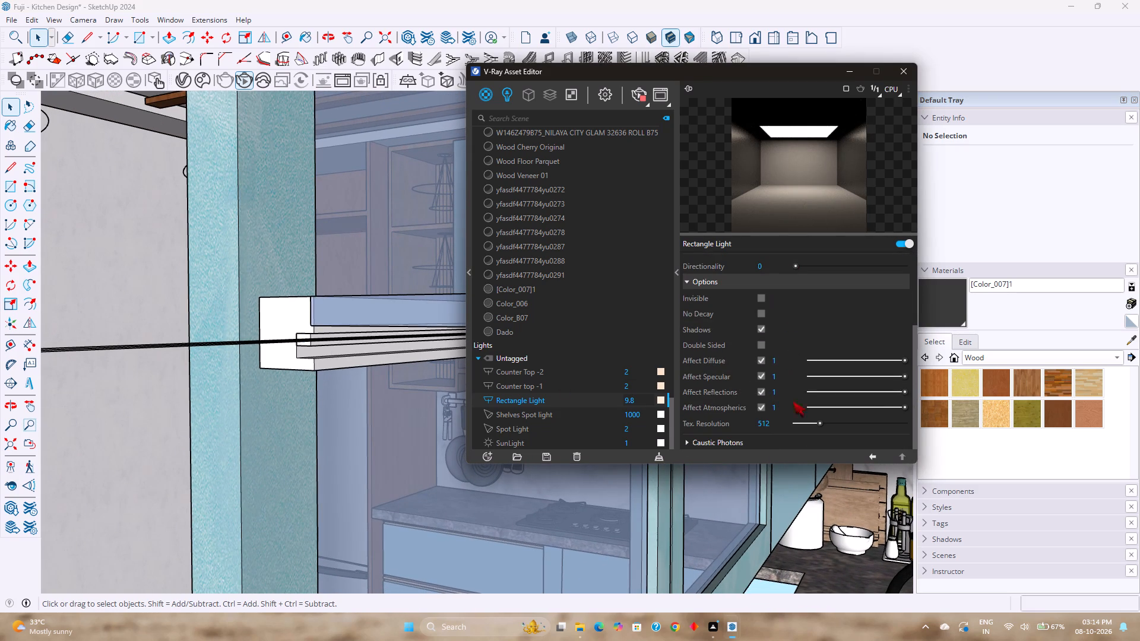
left_click_drag(814, 423, 803, 426)
scroll(764, 272, "up", 4)
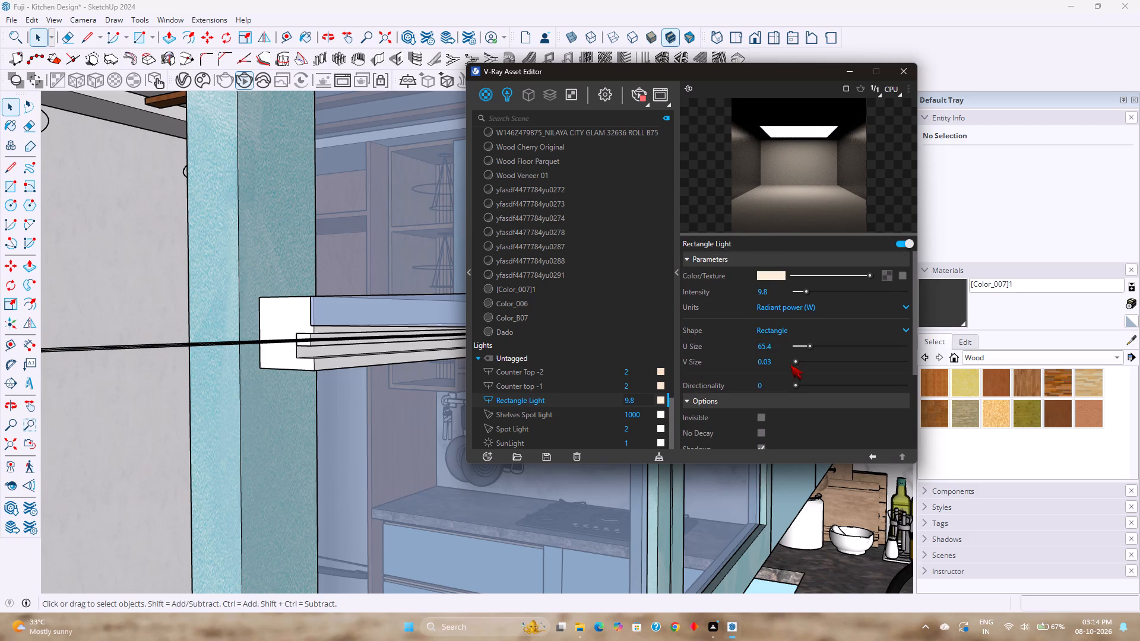
Try a V Size of 0.3 for the Rectangle Light, then set it to 0.1.
double_click(787, 360)
key("0")
key("period")
key("3")
key("Return")
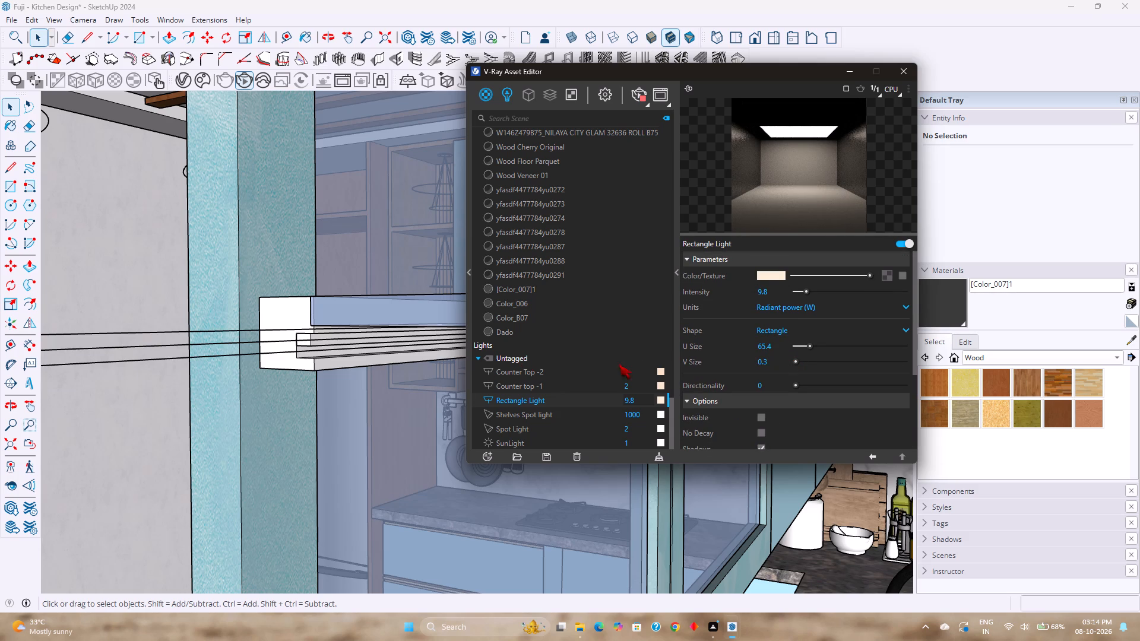
double_click(777, 363)
type("0.1")
key("Return")
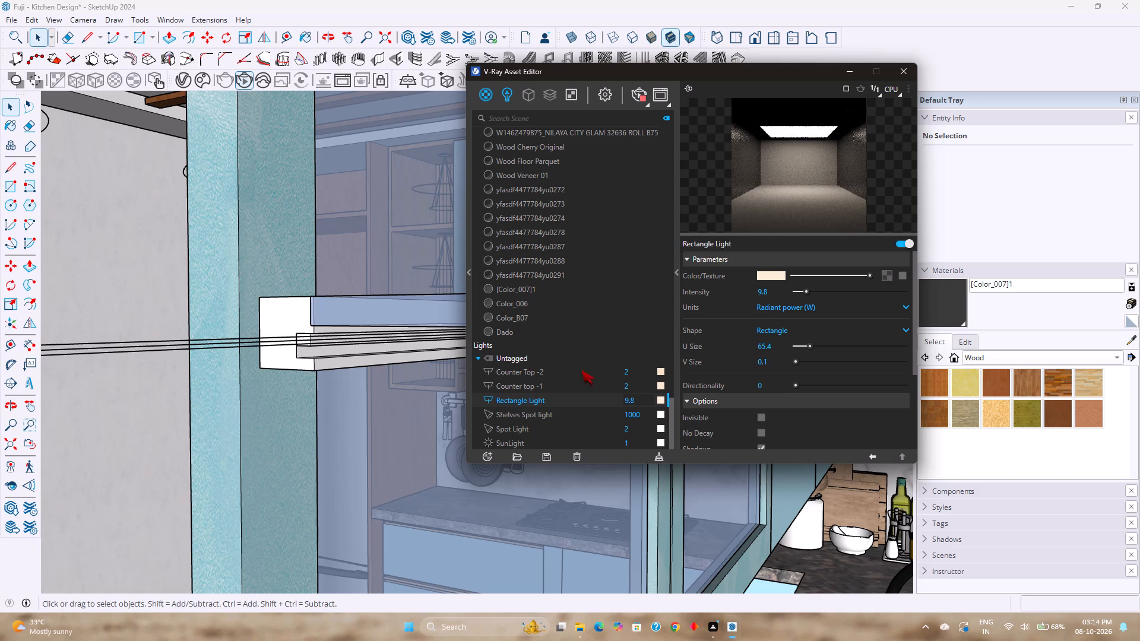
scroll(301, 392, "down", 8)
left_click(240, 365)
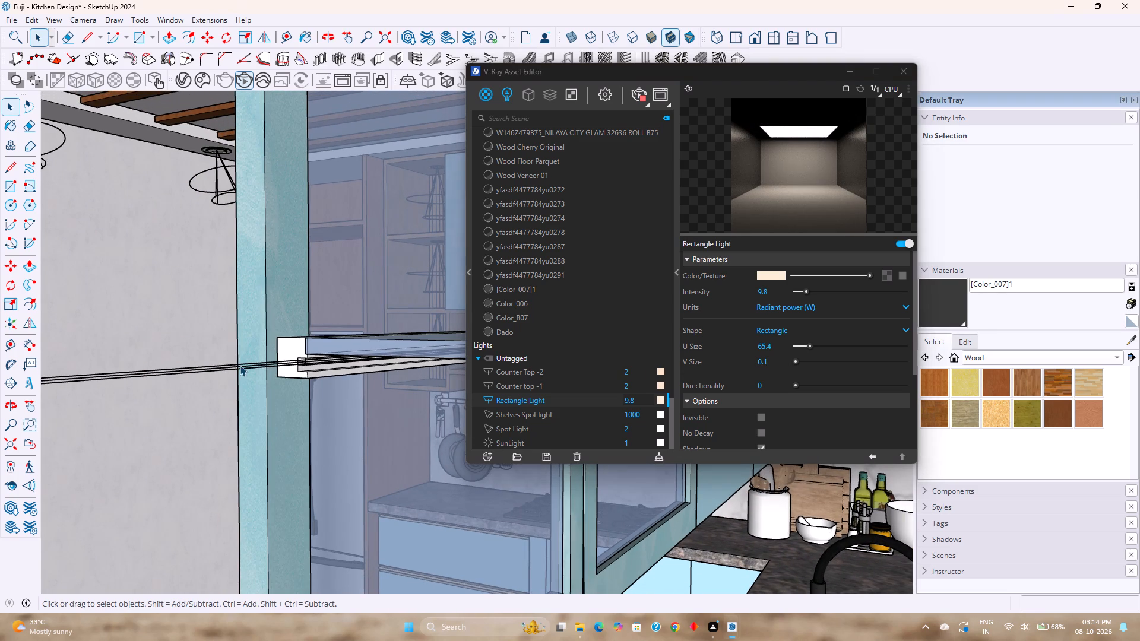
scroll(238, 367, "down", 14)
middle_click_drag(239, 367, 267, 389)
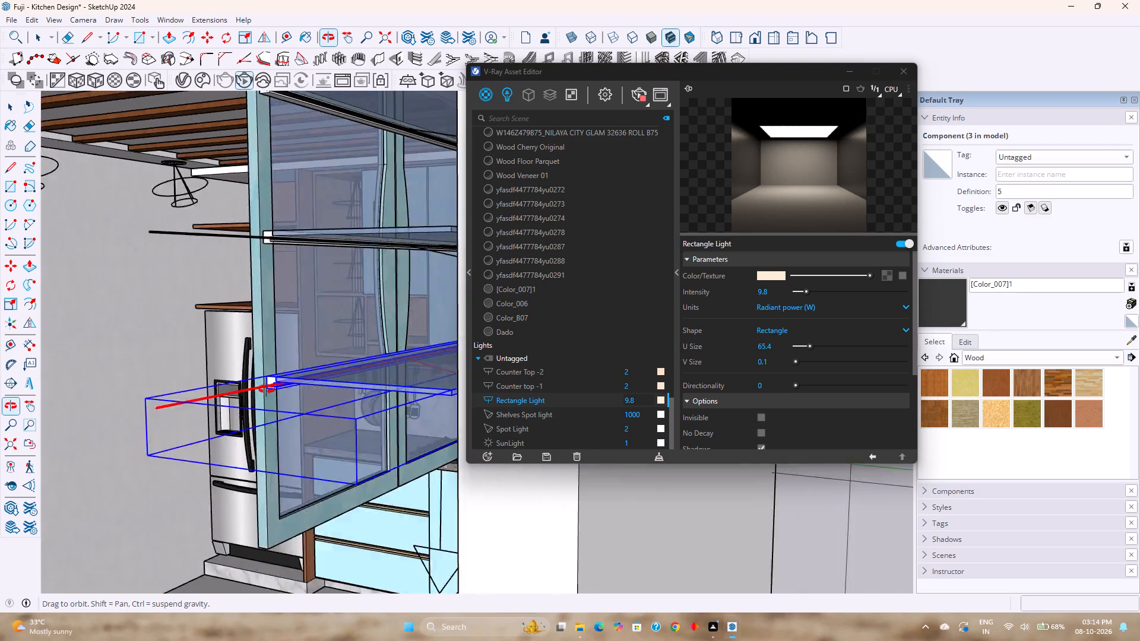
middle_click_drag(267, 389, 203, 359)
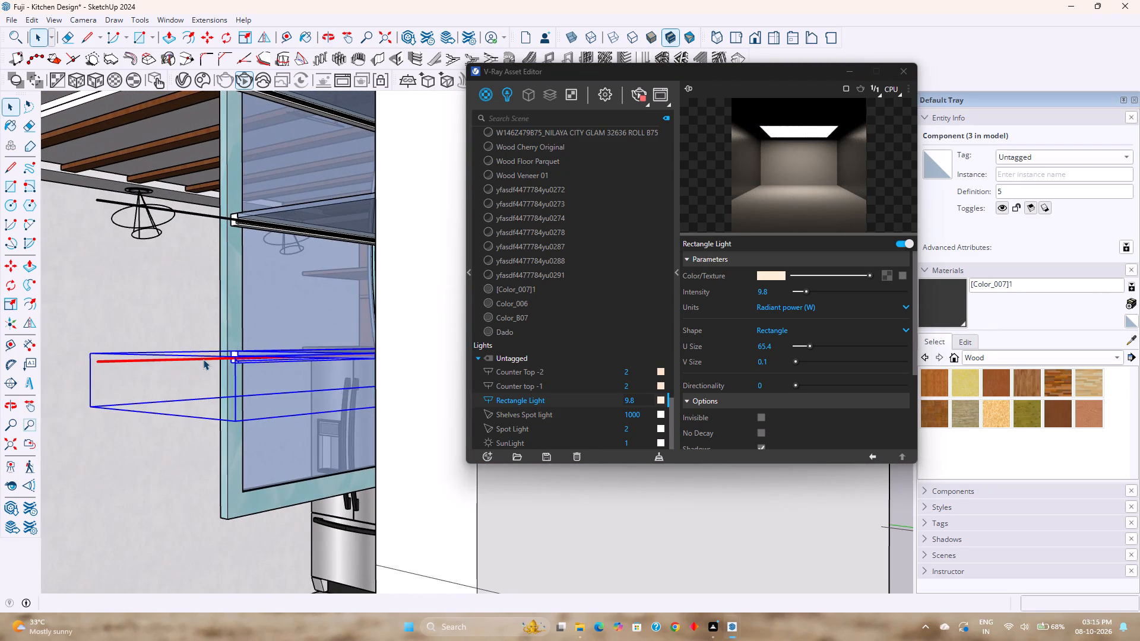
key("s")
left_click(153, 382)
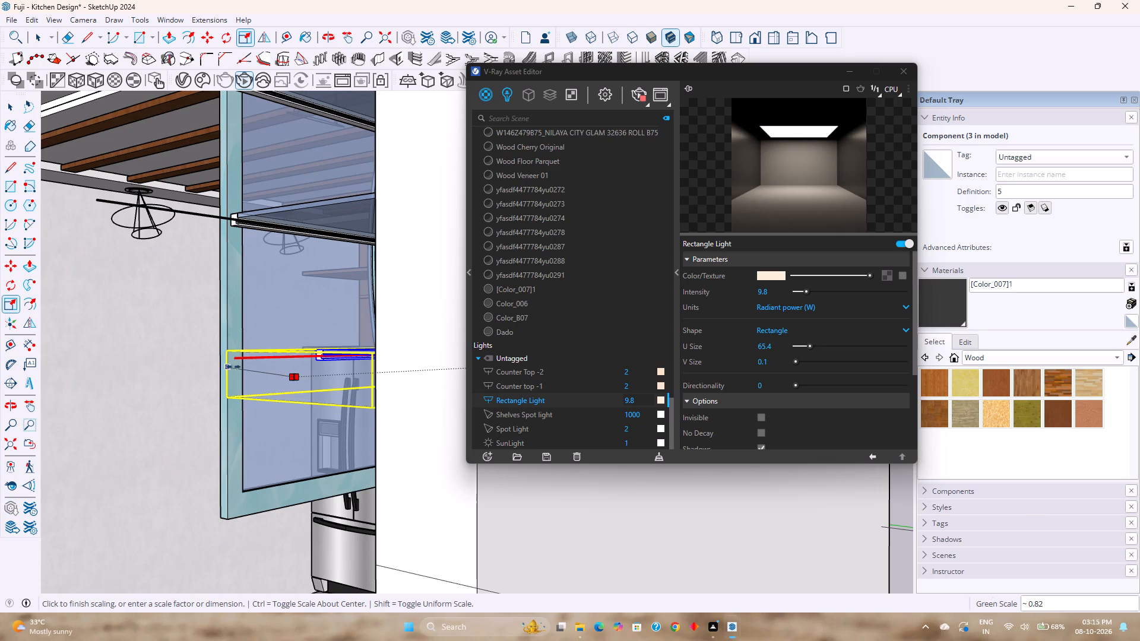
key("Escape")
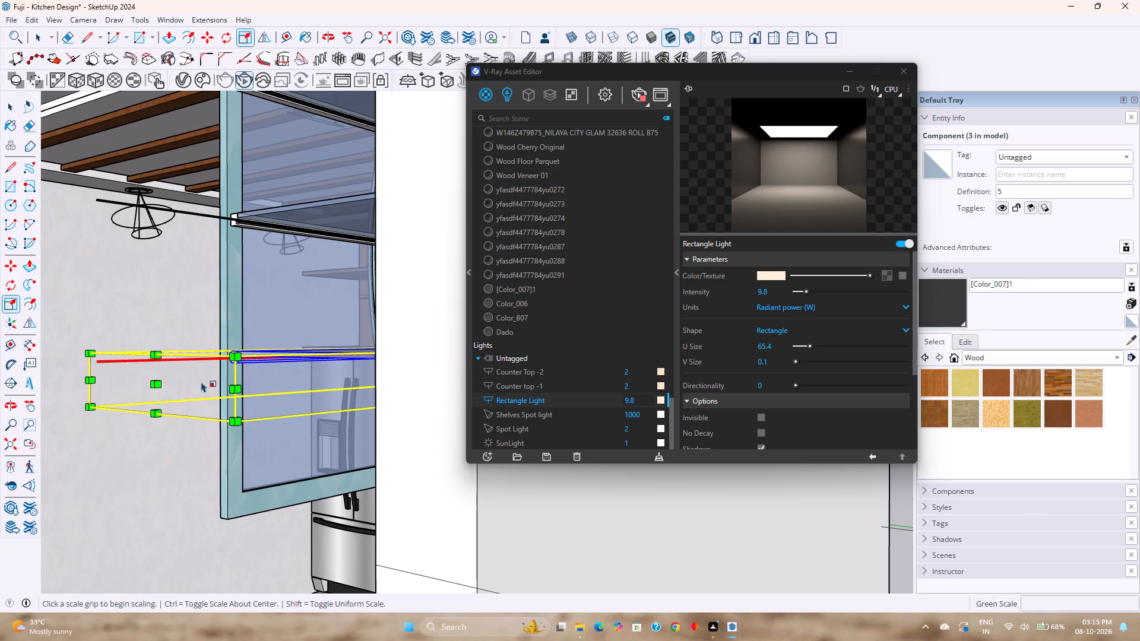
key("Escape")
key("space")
Inside the lowest glass shelf component, scale the Rectangle Light along red so its near end meets the edge profile's near end.
left_click(185, 359)
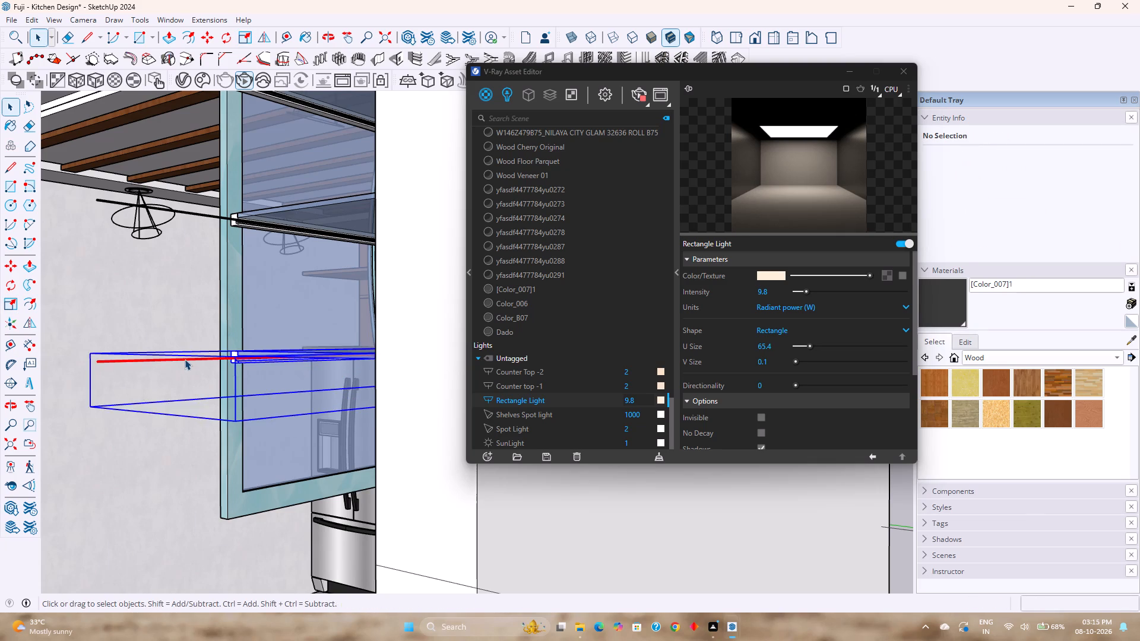
double_click(185, 359)
key("s")
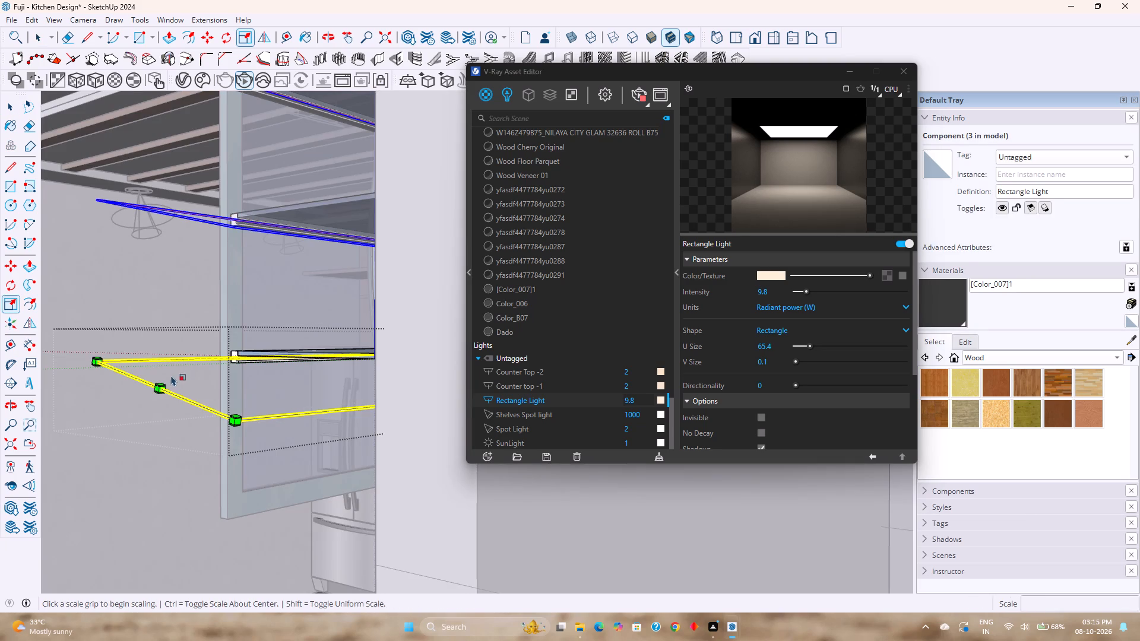
scroll(159, 389, "up", 6)
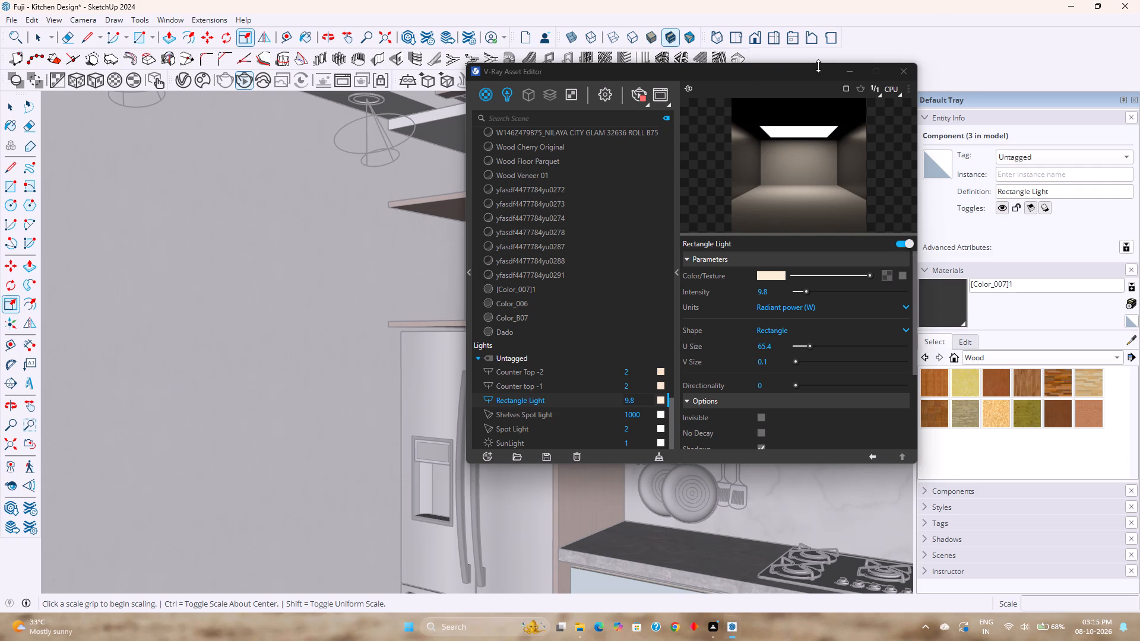
left_click(856, 75)
scroll(543, 289, "down", 7)
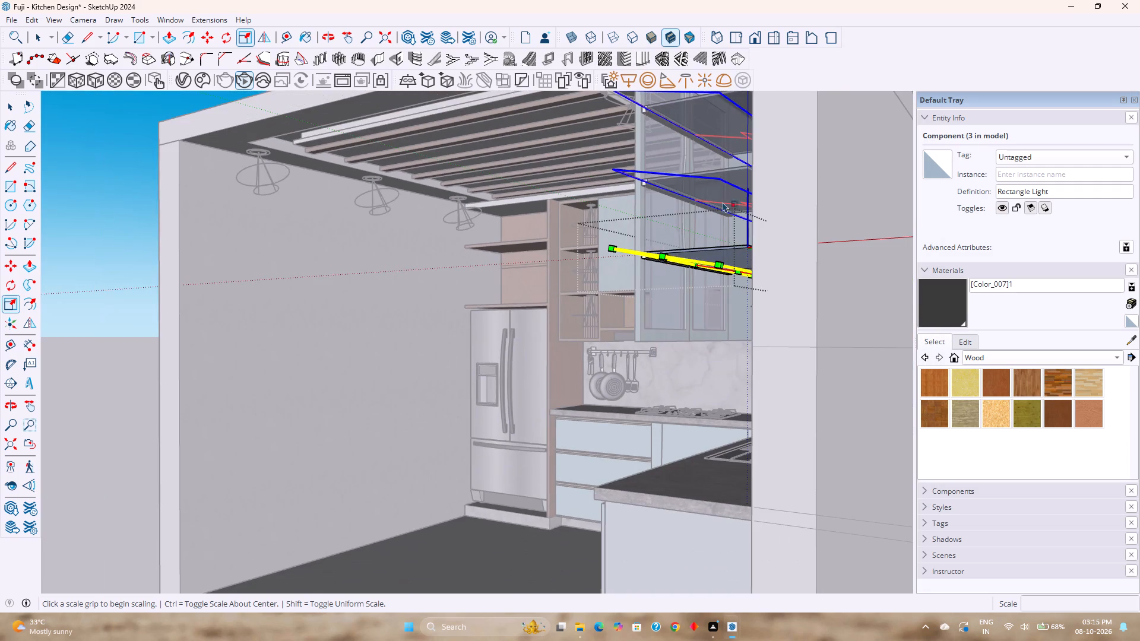
scroll(698, 240, "up", 17)
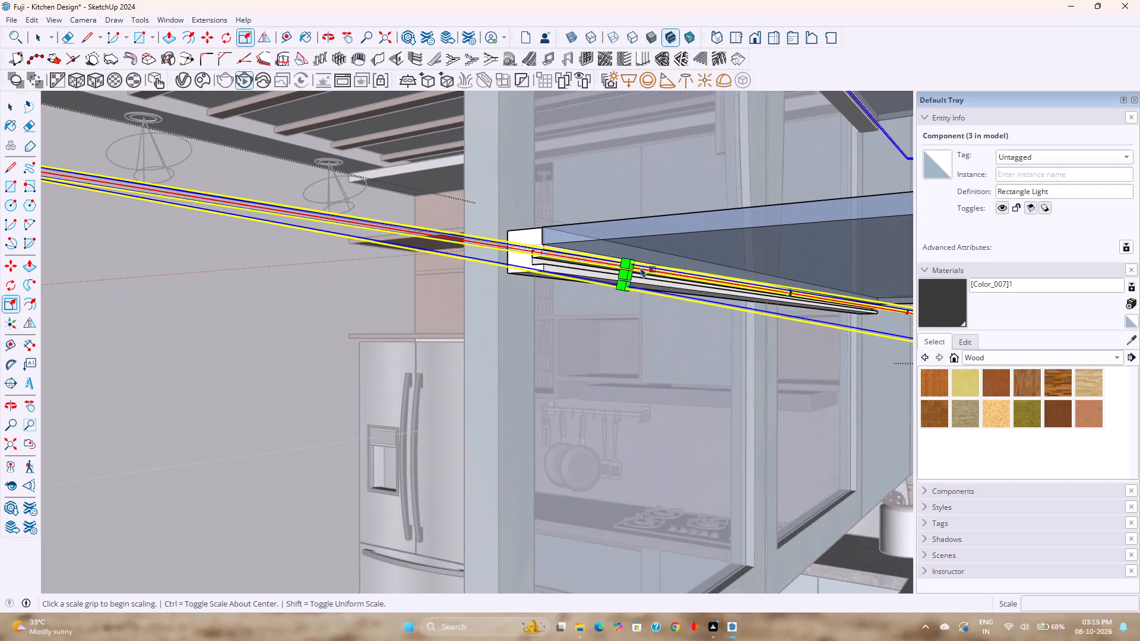
scroll(633, 273, "up", 2)
scroll(626, 275, "down", 1)
left_click(598, 284)
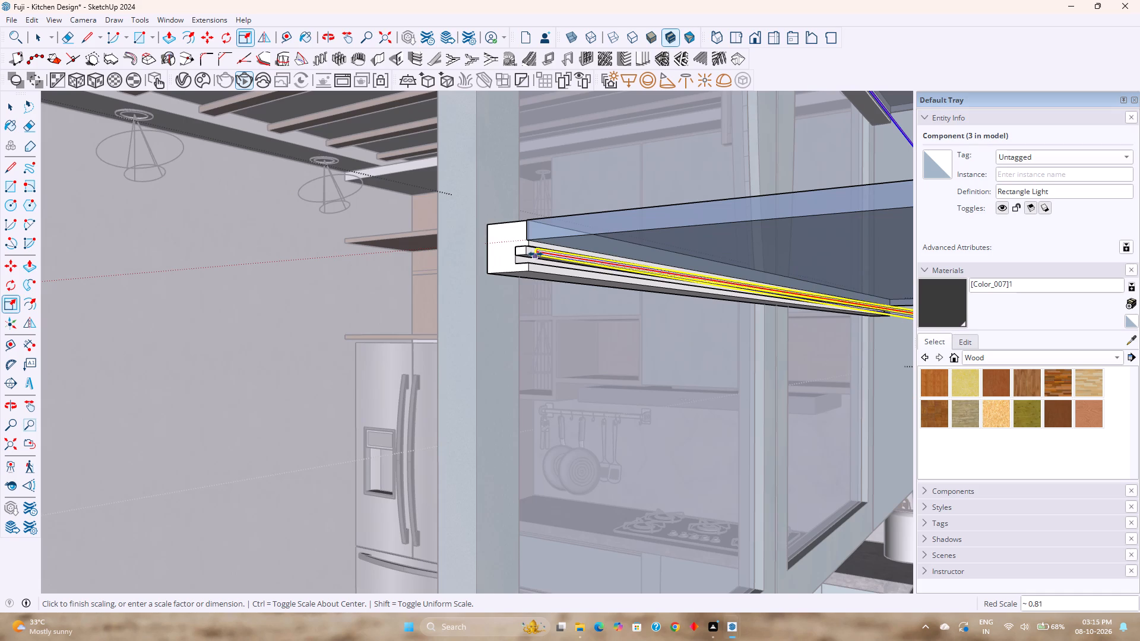
scroll(533, 253, "up", 8)
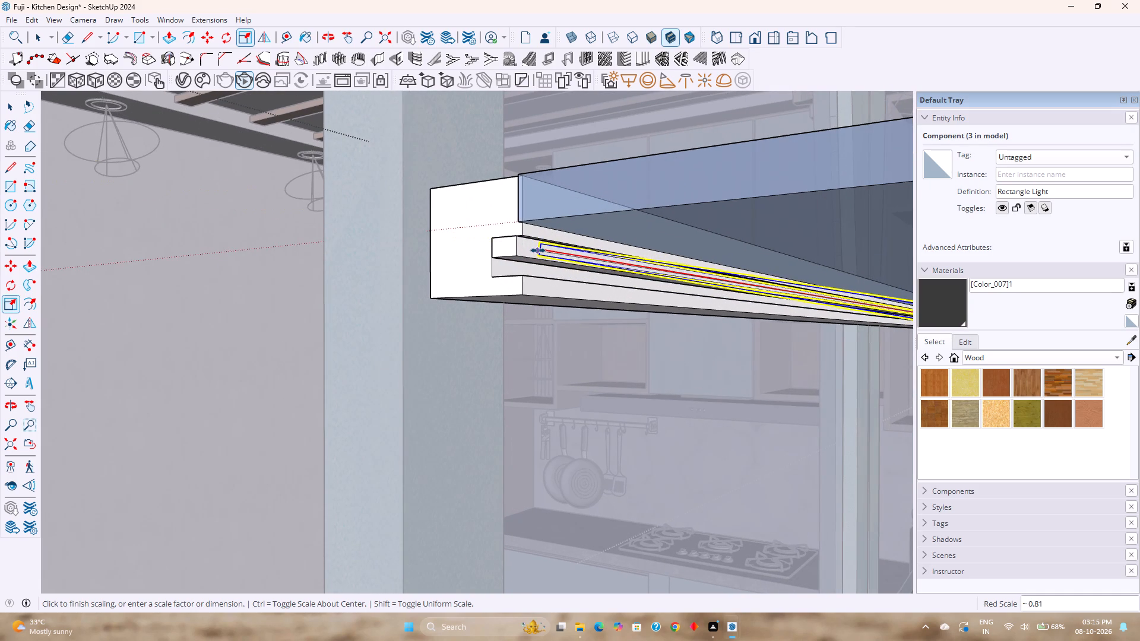
left_click(521, 254)
scroll(467, 303, "down", 10)
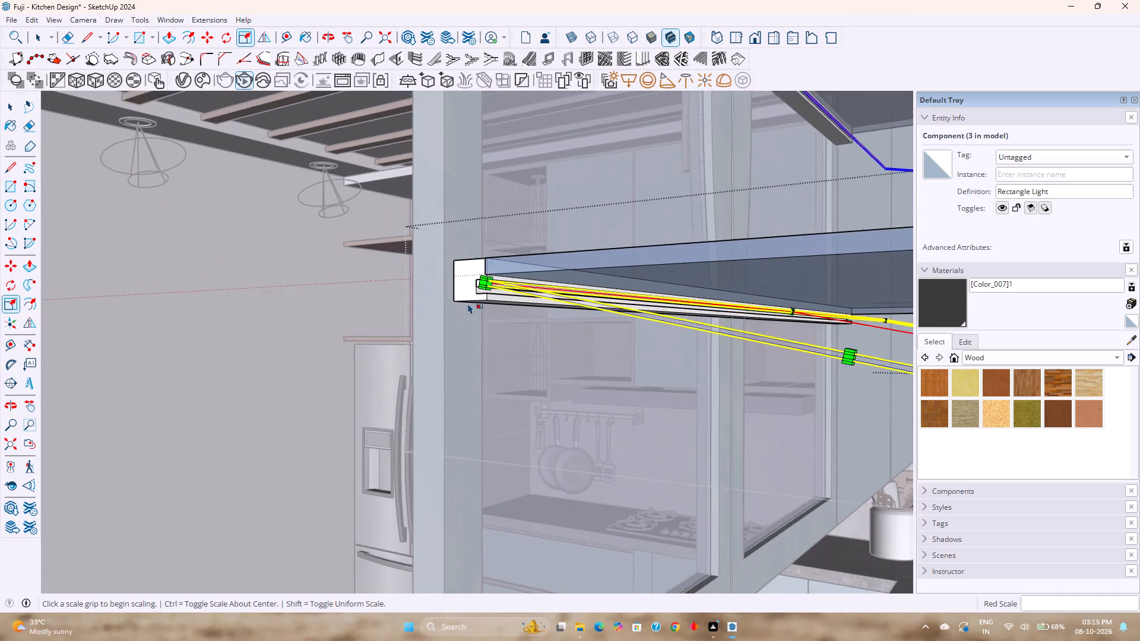
Scale the Rectangle Light's far end along red by about 0.77 to the shelf profile's far corner, then close the component.
middle_click_drag(469, 305, 883, 356)
middle_click_drag(426, 300, 400, 265)
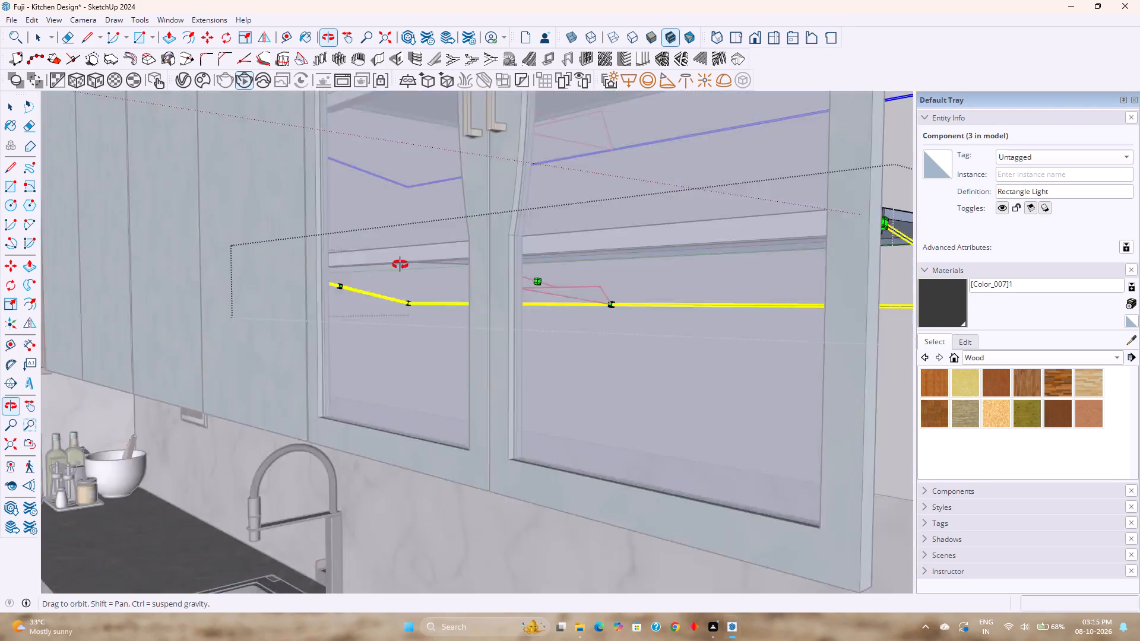
middle_click_drag(400, 265, 213, 335)
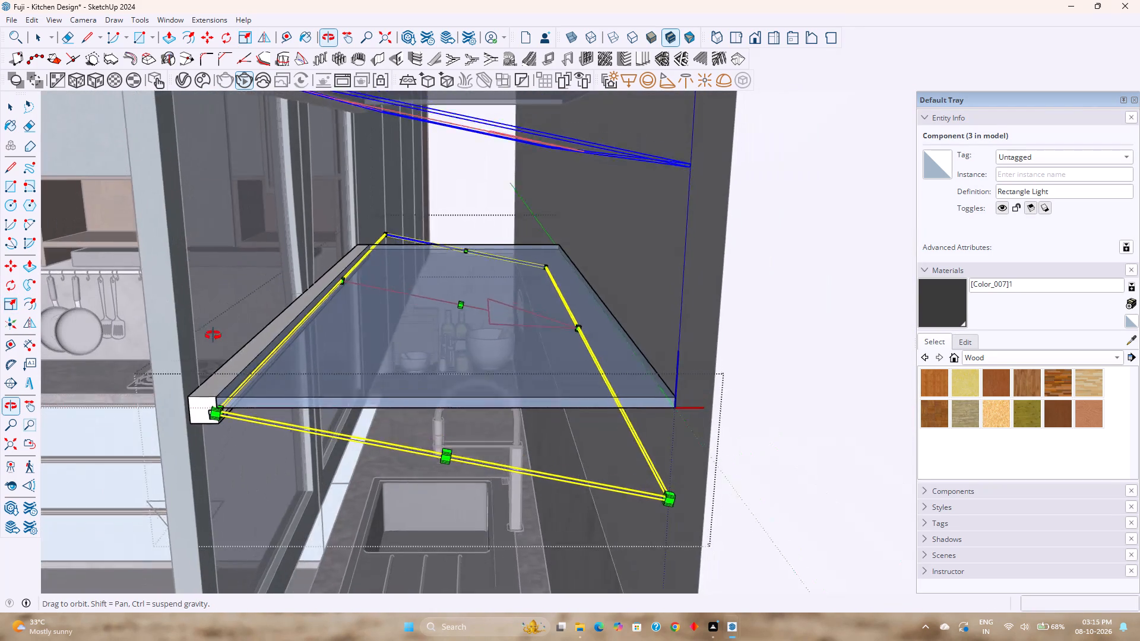
middle_click_drag(213, 335, 213, 347)
scroll(438, 227, "up", 5)
scroll(612, 325, "down", 1)
scroll(609, 325, "up", 1)
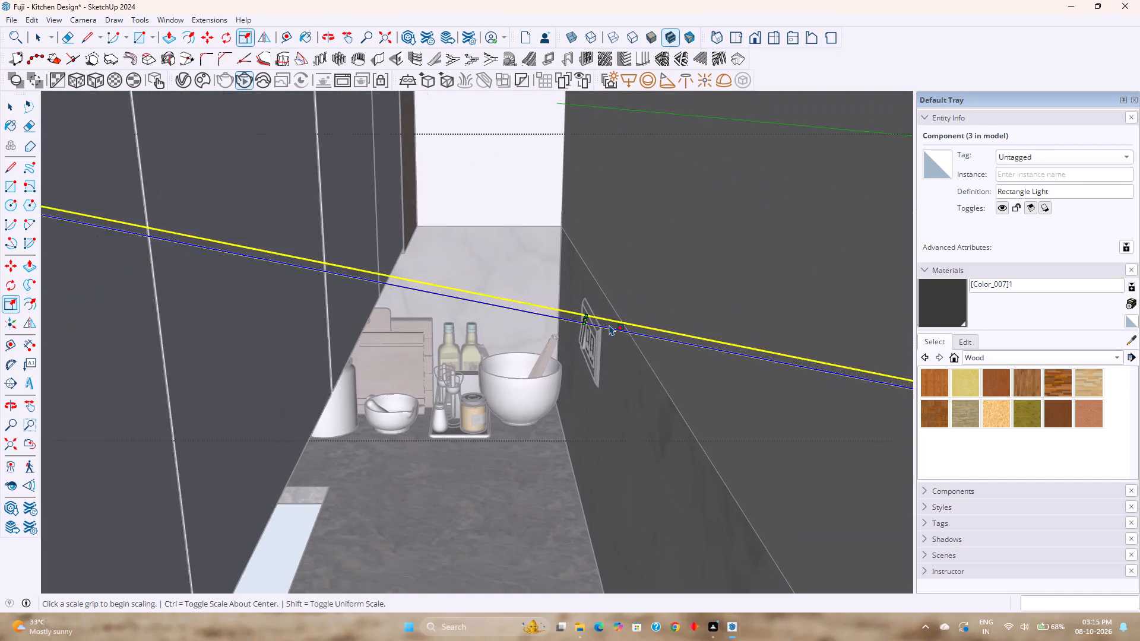
scroll(609, 325, "up", 1)
left_click(544, 310)
scroll(543, 326, "down", 4)
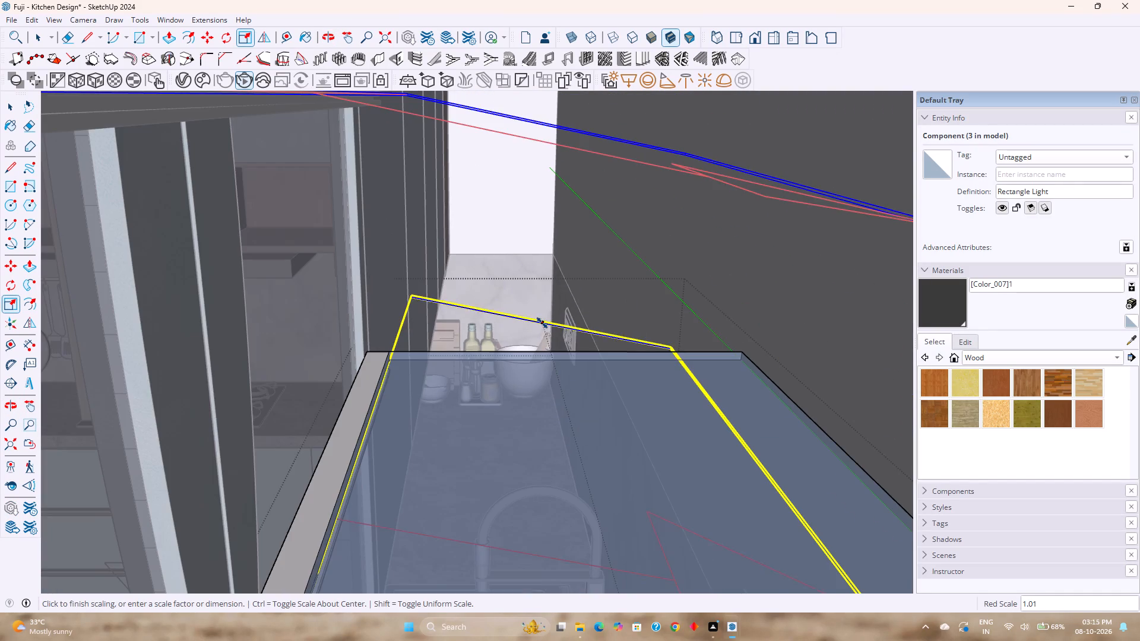
left_click(390, 353)
middle_click_drag(397, 369, 316, 287)
scroll(327, 291, "down", 4)
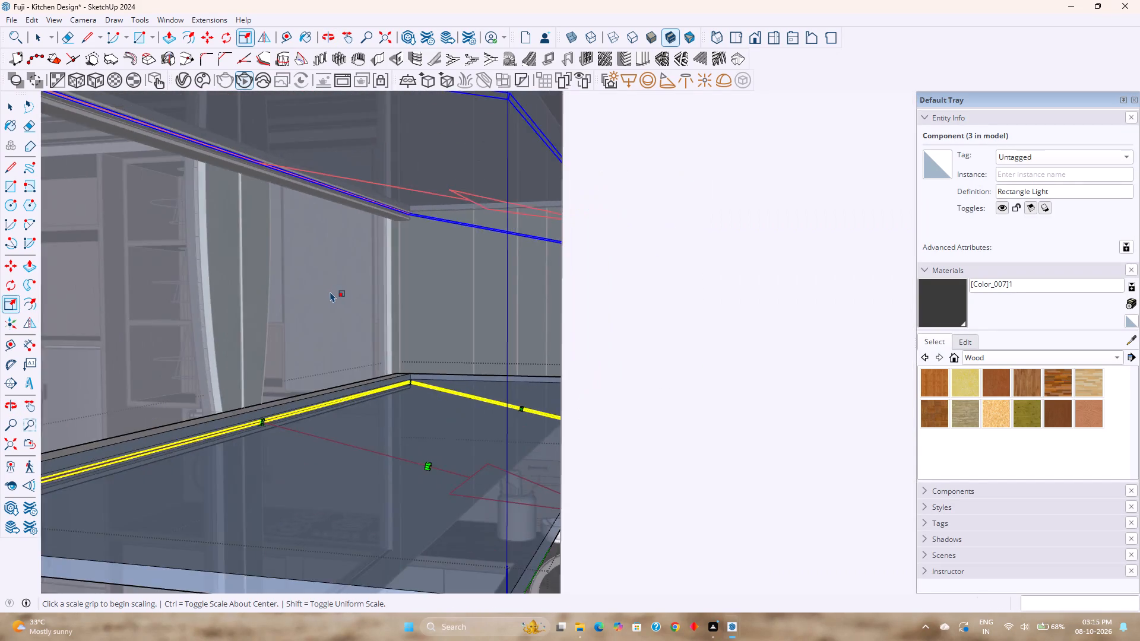
scroll(330, 291, "down", 7)
key("Escape")
key("space")
key("Escape")
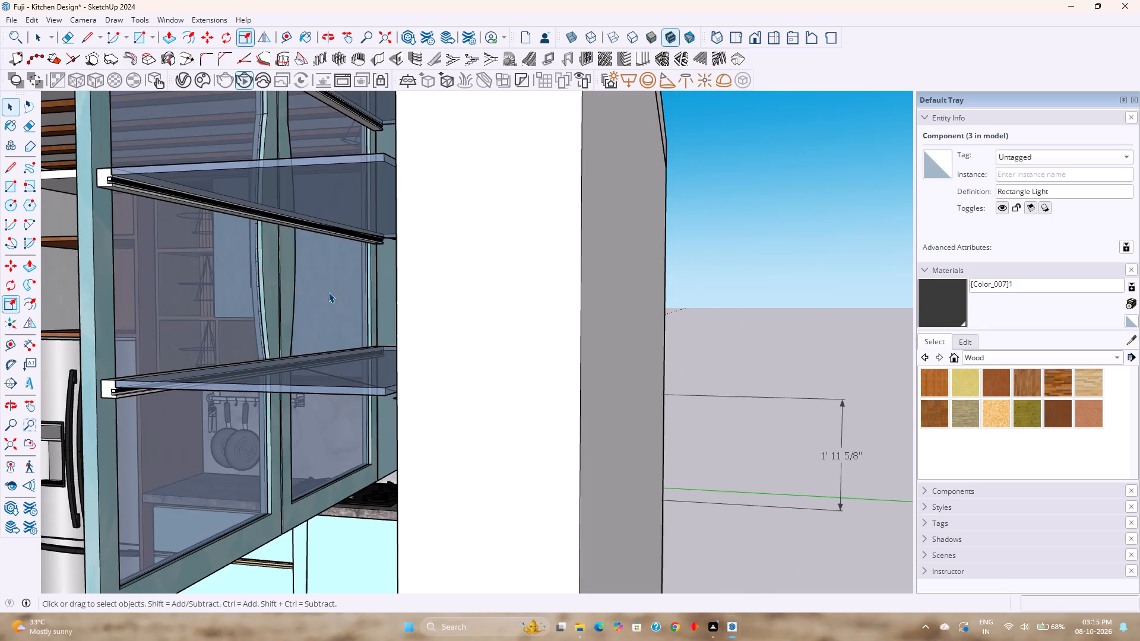
Unhide all hidden objects in the kitchen model.
scroll(118, 395, "up", 4)
middle_click_drag(106, 392, 229, 371)
scroll(237, 366, "down", 2)
middle_click_drag(236, 365, 331, 377)
scroll(361, 364, "down", 6)
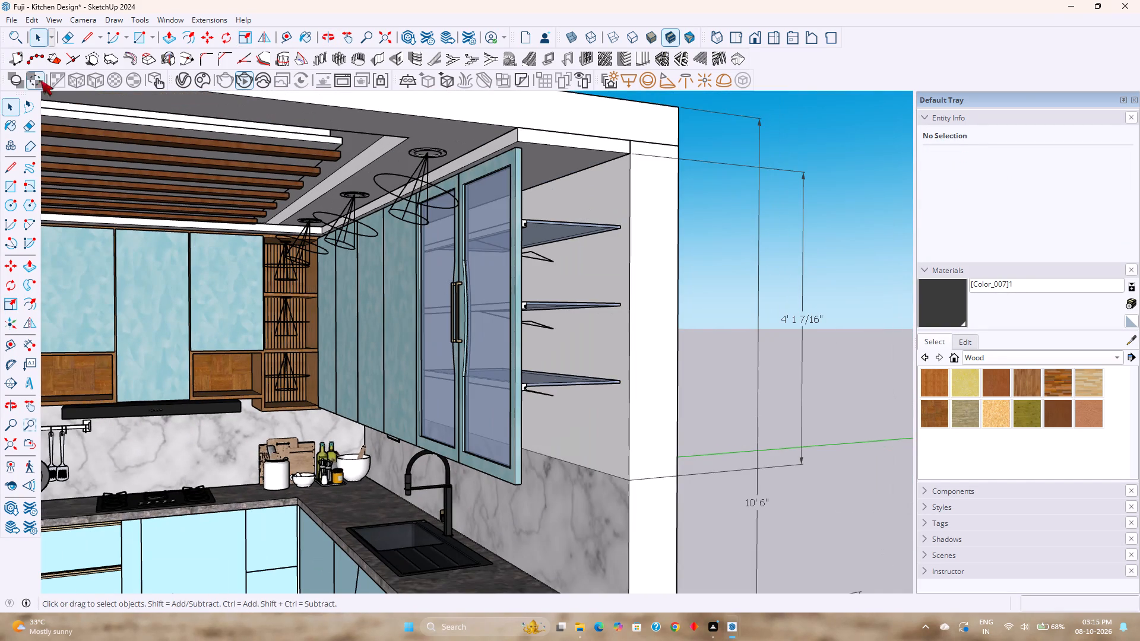
left_click(30, 18)
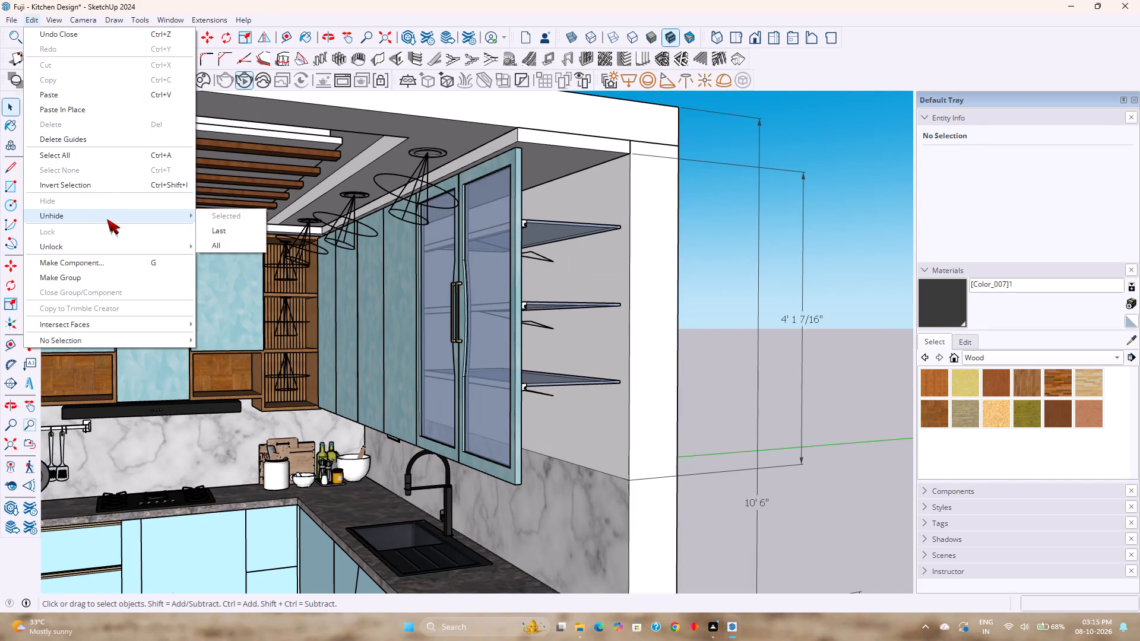
left_click(107, 220)
left_click(220, 243)
key("Escape")
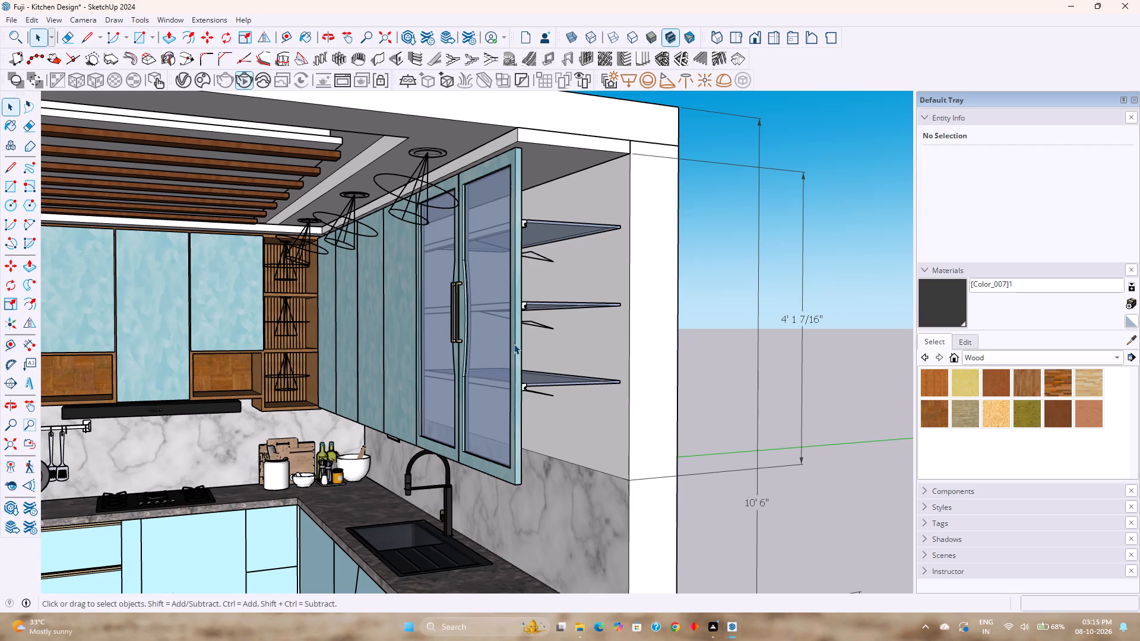
Open the upper wall cabinet group and unhide all of its hidden parts, including the end panel beside the glass doors.
double_click(512, 351)
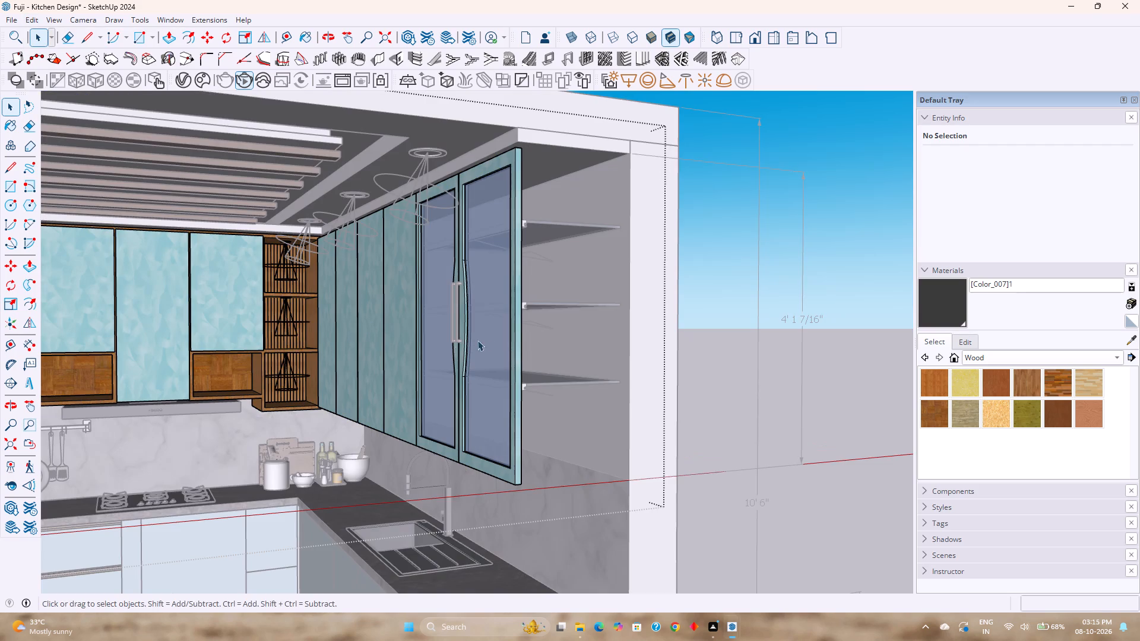
left_click(35, 23)
left_click(144, 245)
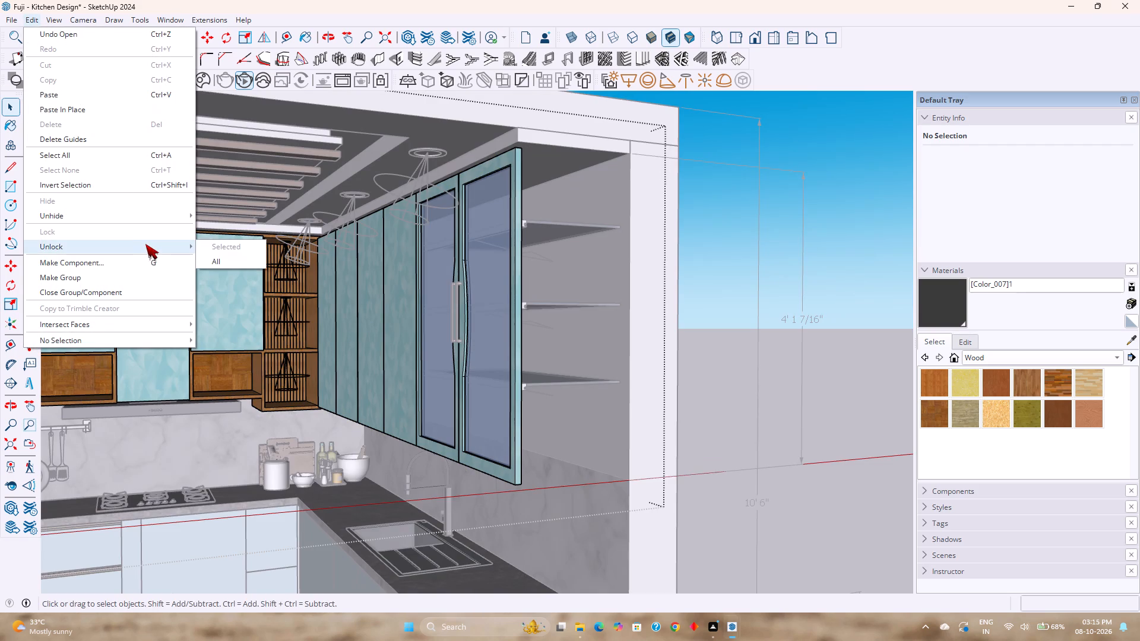
left_click(243, 240)
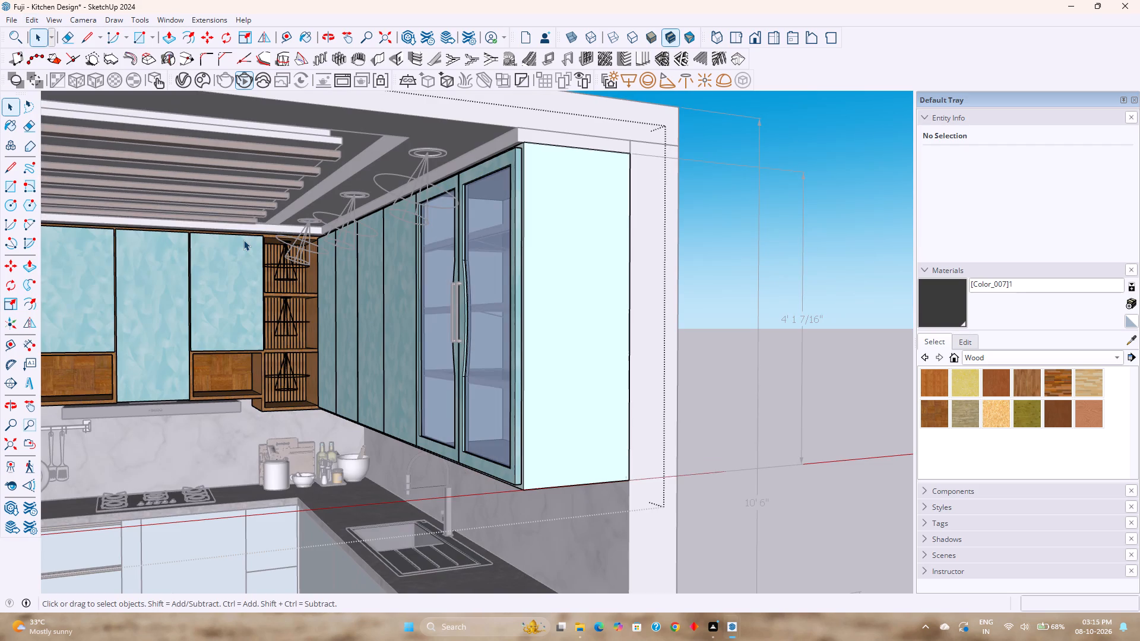
key("Escape")
Frame the glass-door wall cabinet from the front and examine its live V-Ray render.
scroll(349, 274, "down", 2)
middle_click_drag(350, 275, 423, 276)
scroll(428, 274, "down", 1)
scroll(435, 272, "up", 3)
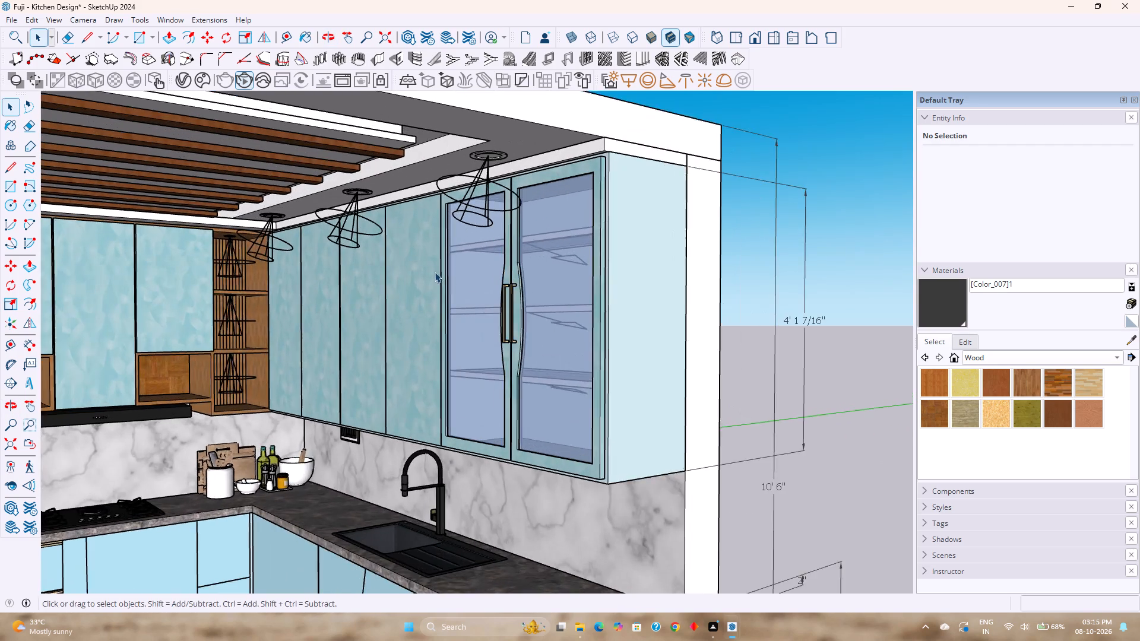
middle_click_drag(435, 272, 527, 284)
scroll(553, 281, "up", 5)
scroll(554, 281, "down", 1)
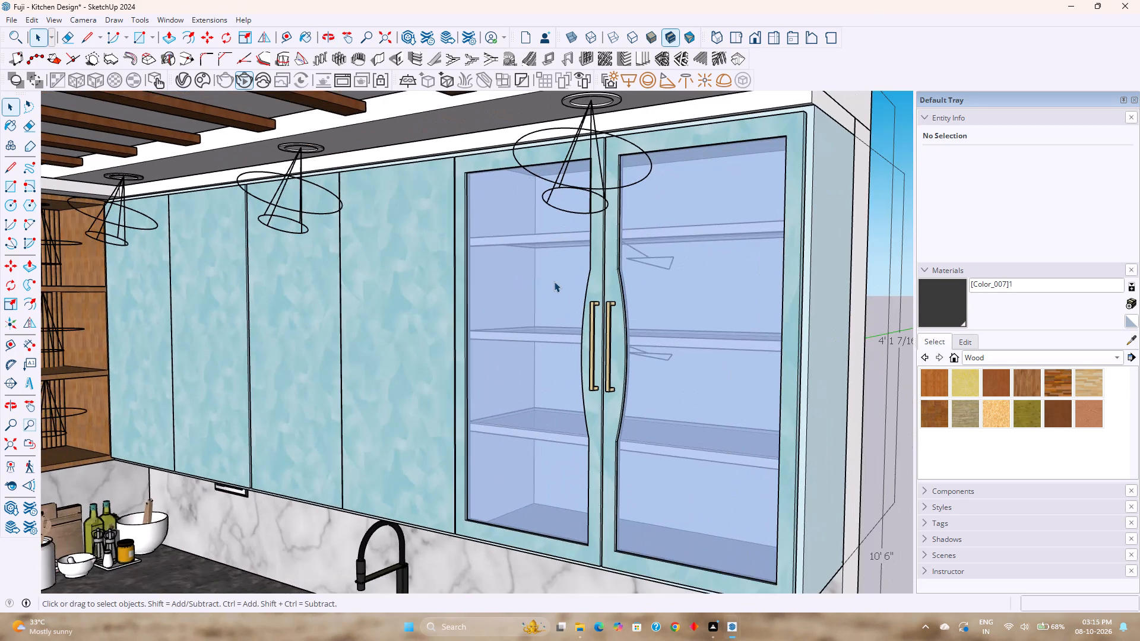
middle_click_drag(559, 283, 544, 255)
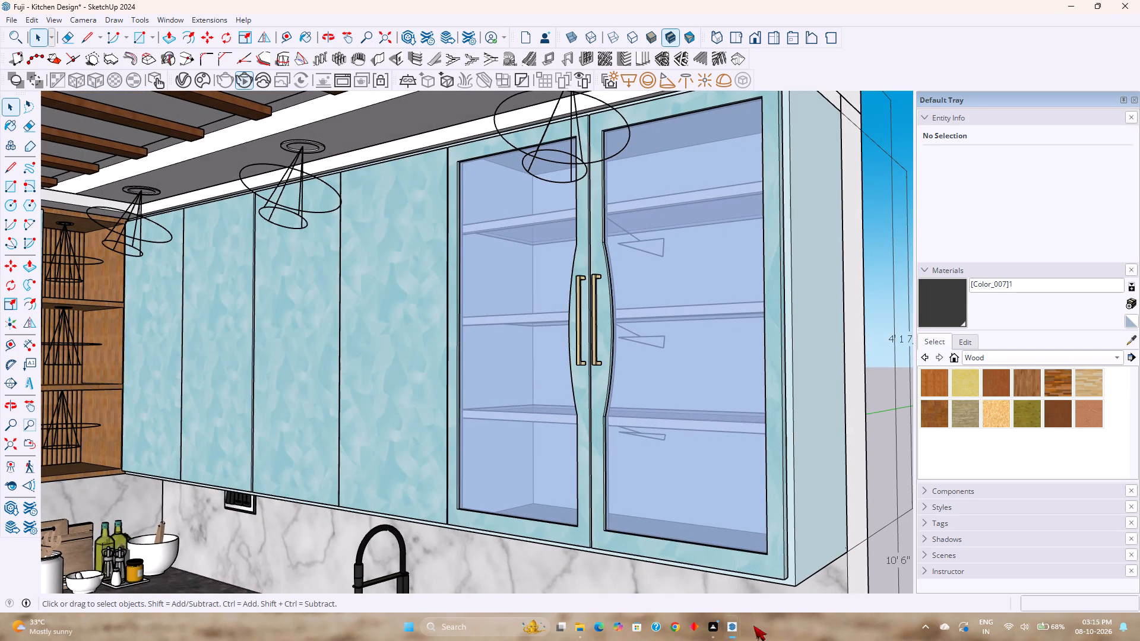
left_click(730, 634)
left_click(735, 587)
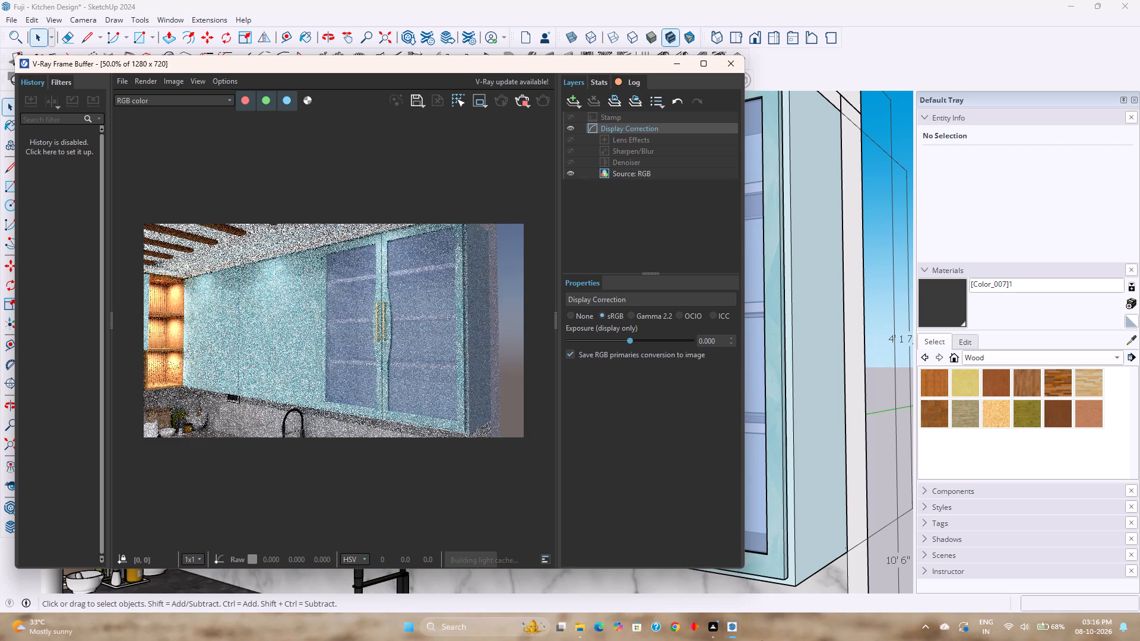
Enable No Decay for the Rectangle Light, keeping Radiant power (W) as its unit.
left_click(726, 626)
left_click(828, 588)
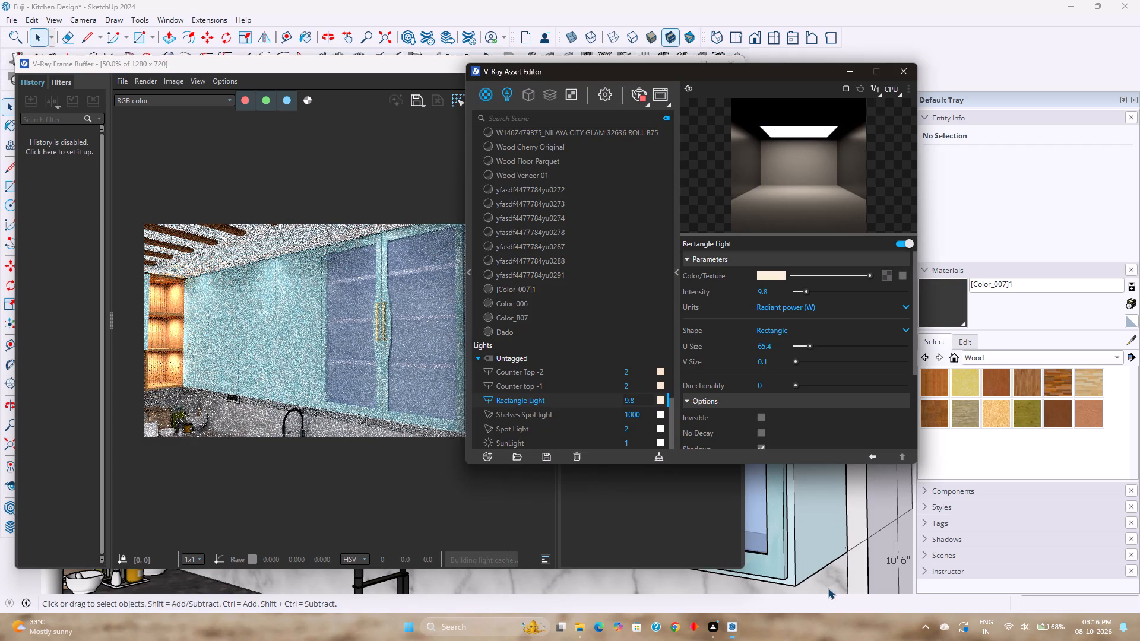
left_click(778, 307)
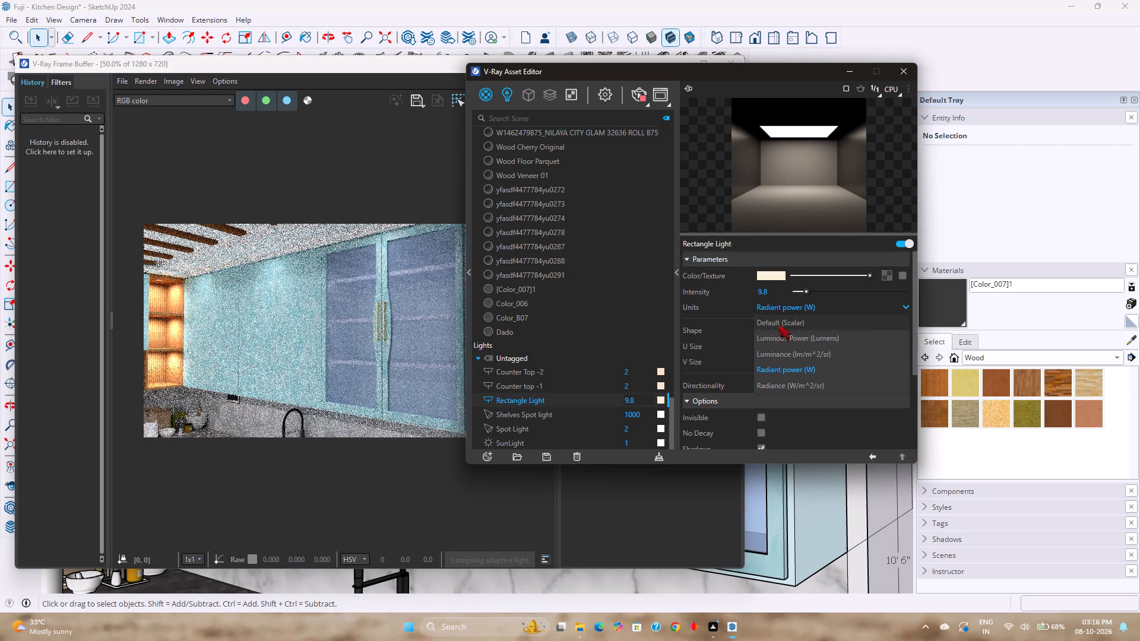
left_click(770, 367)
left_click(764, 434)
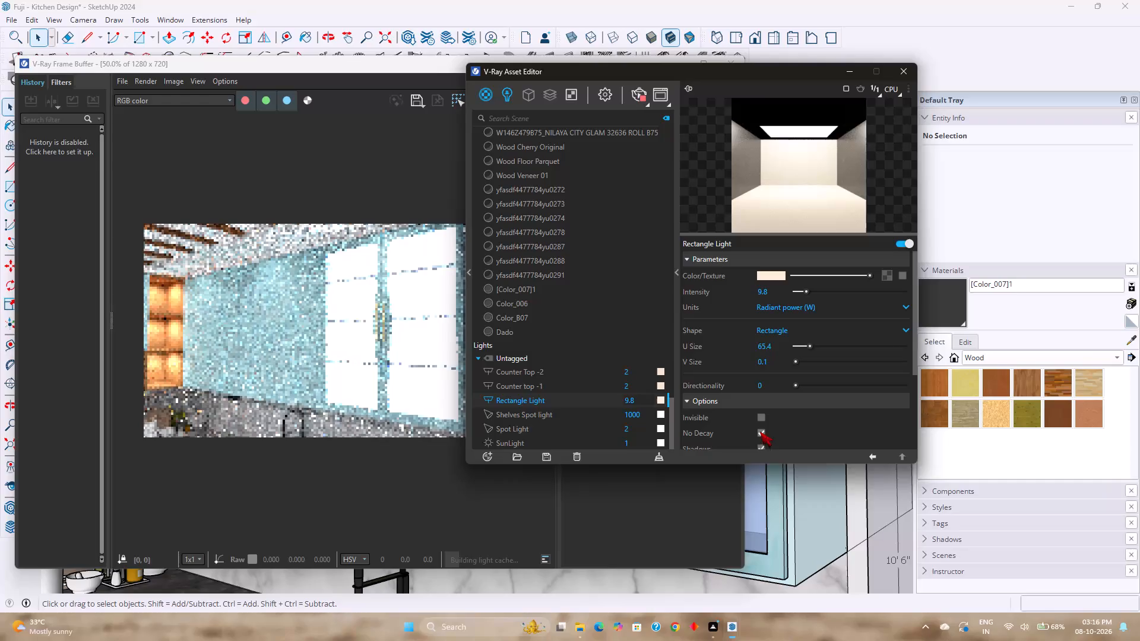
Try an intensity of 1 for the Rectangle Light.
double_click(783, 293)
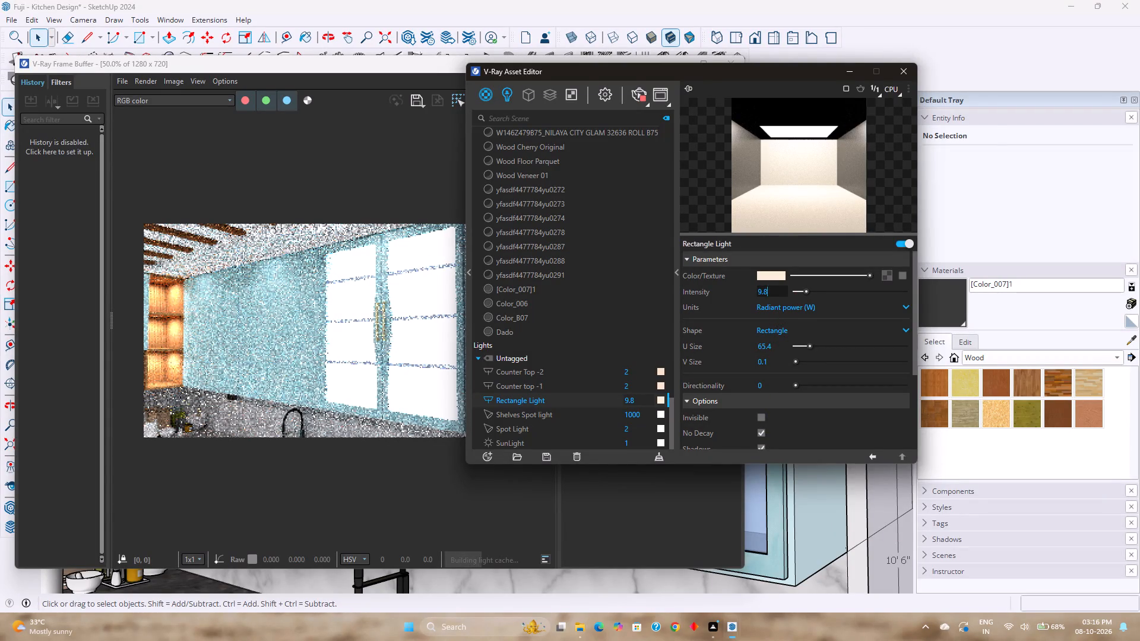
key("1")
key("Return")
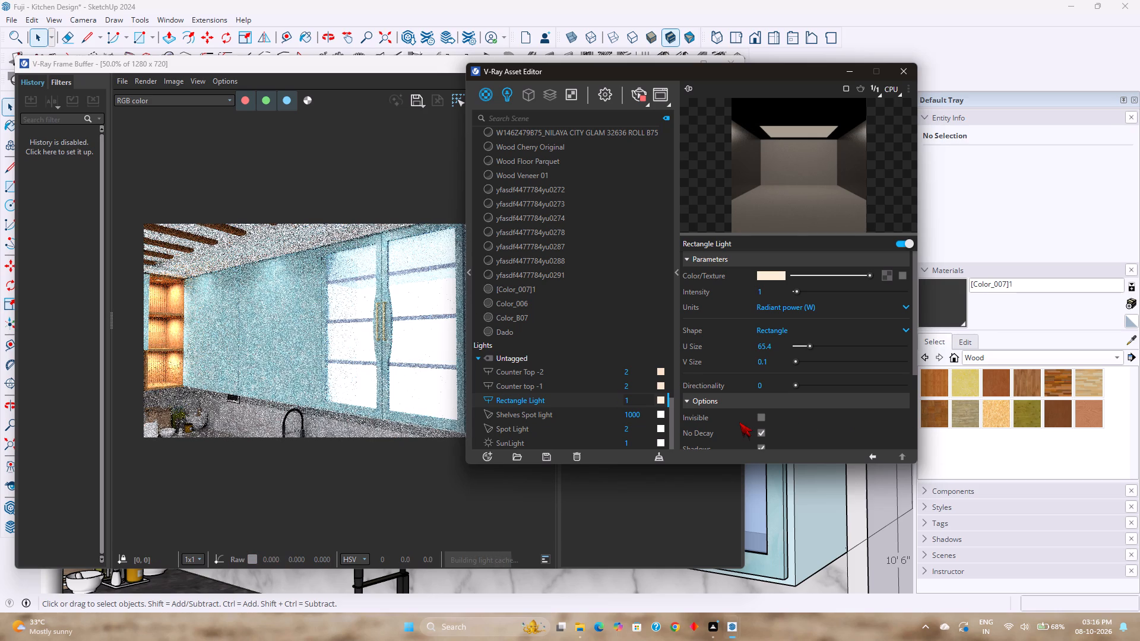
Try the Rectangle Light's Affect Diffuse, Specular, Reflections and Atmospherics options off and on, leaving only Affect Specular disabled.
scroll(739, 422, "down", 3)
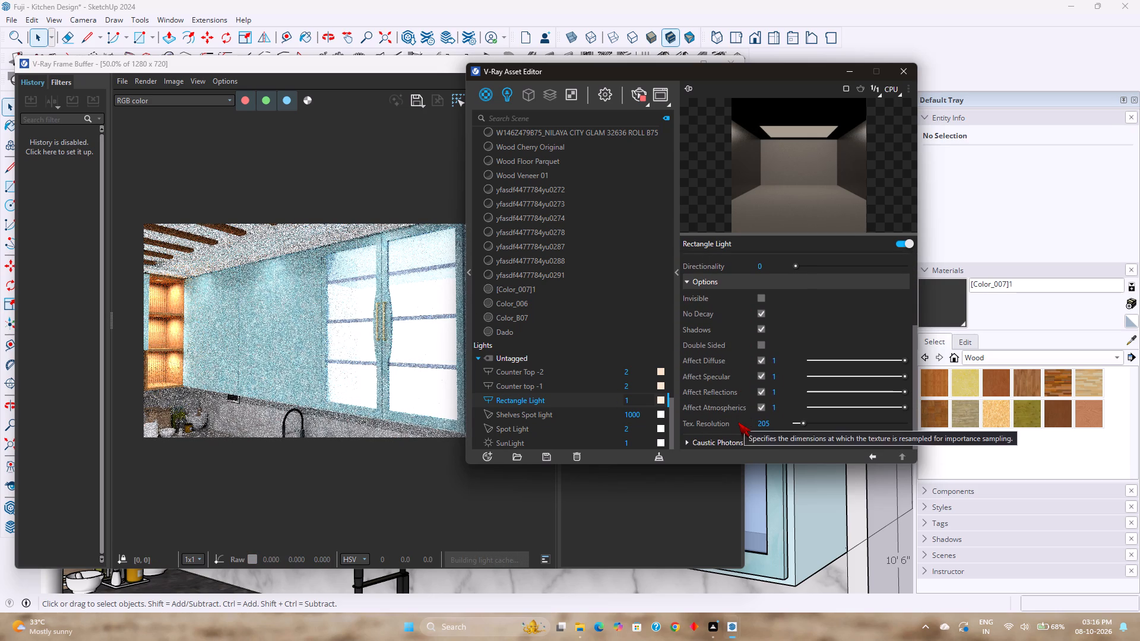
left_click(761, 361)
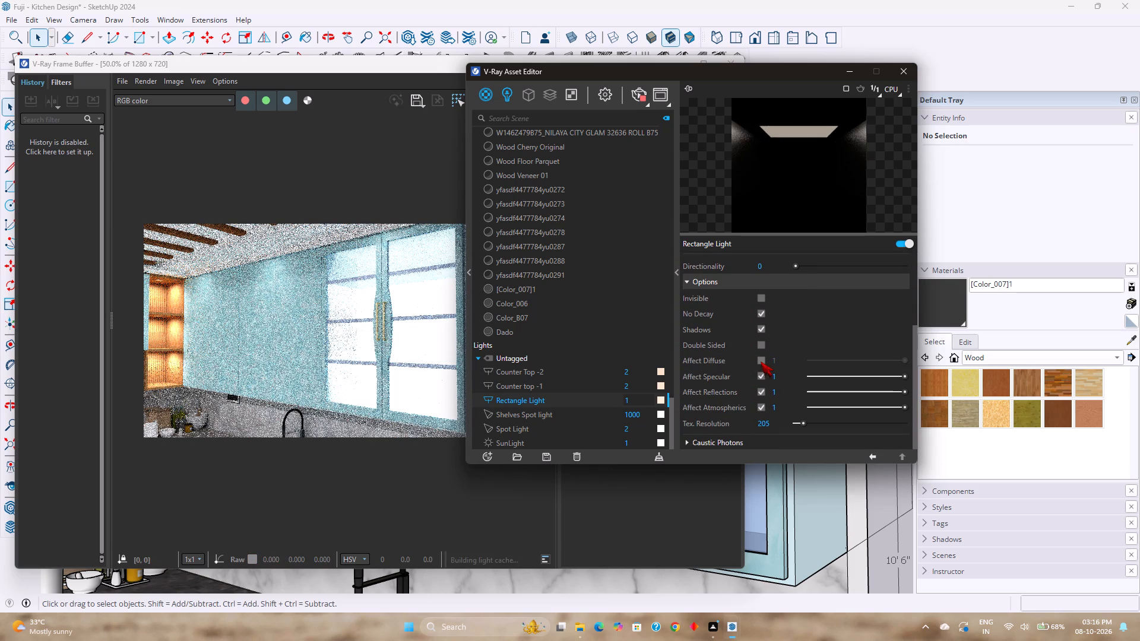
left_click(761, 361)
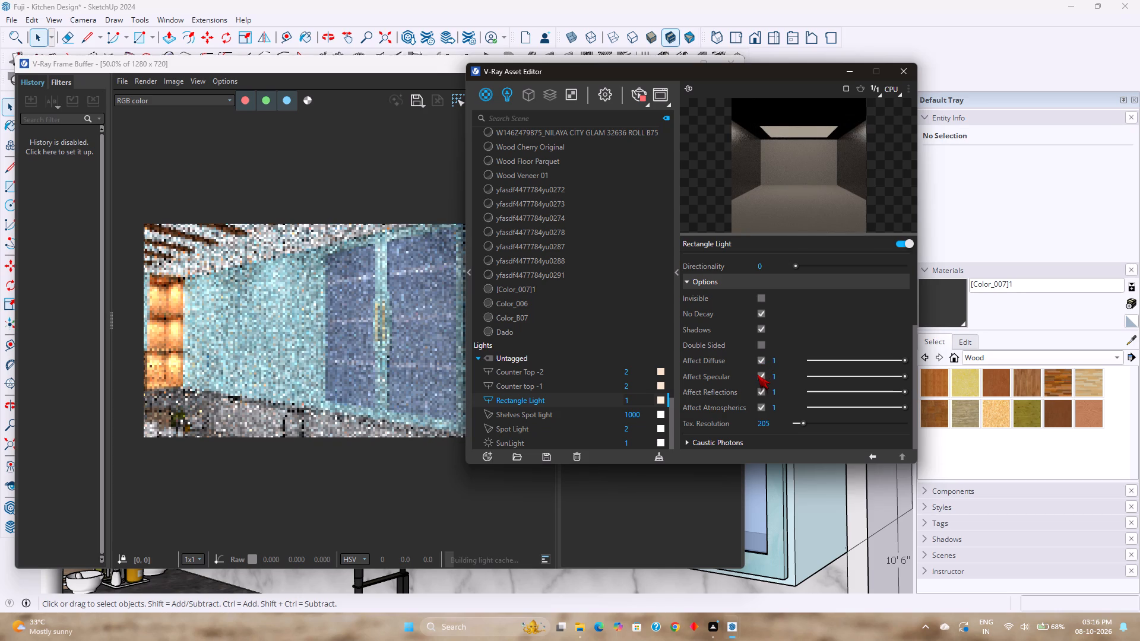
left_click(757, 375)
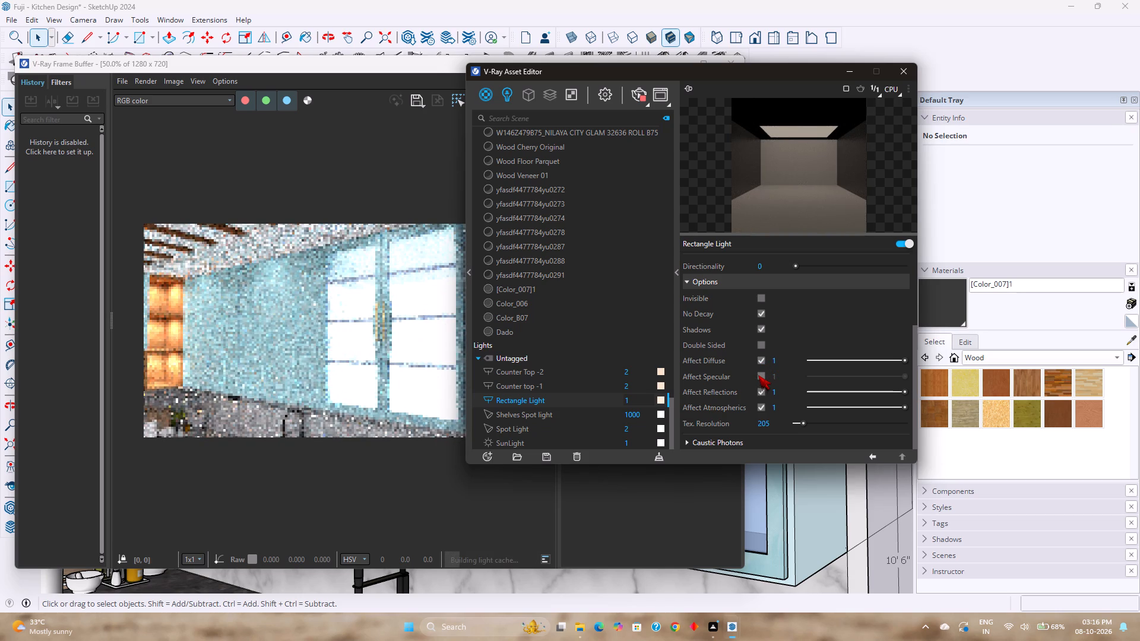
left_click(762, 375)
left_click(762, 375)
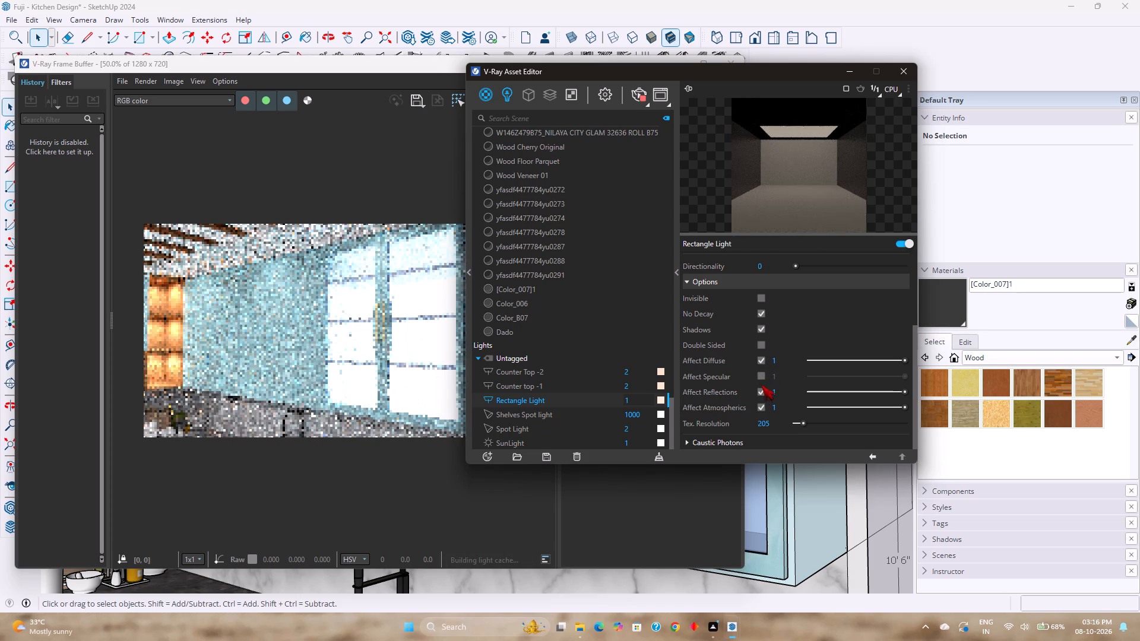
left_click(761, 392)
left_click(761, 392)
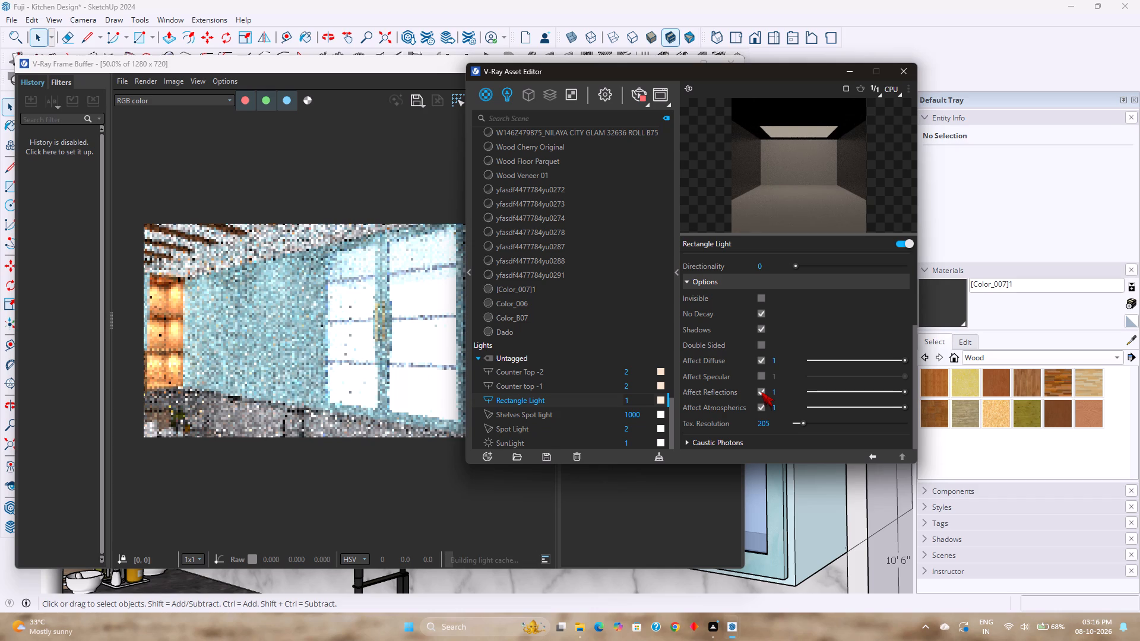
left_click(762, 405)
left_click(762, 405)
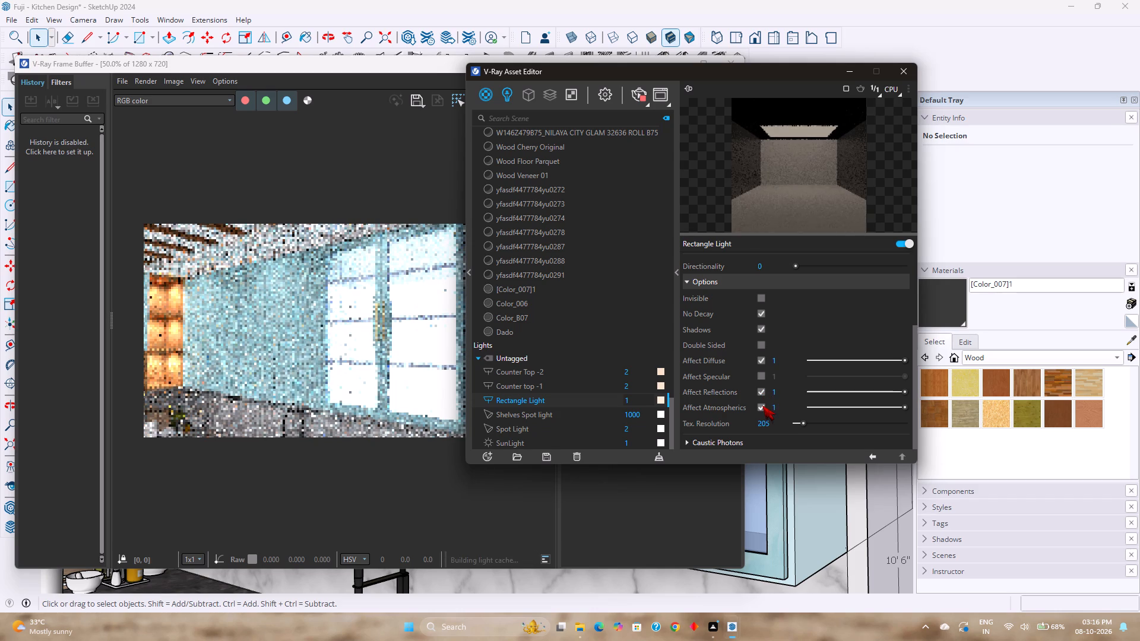
Try an intensity of 0.025 for the Rectangle Light, then set it to 0.25.
scroll(688, 333, "up", 1)
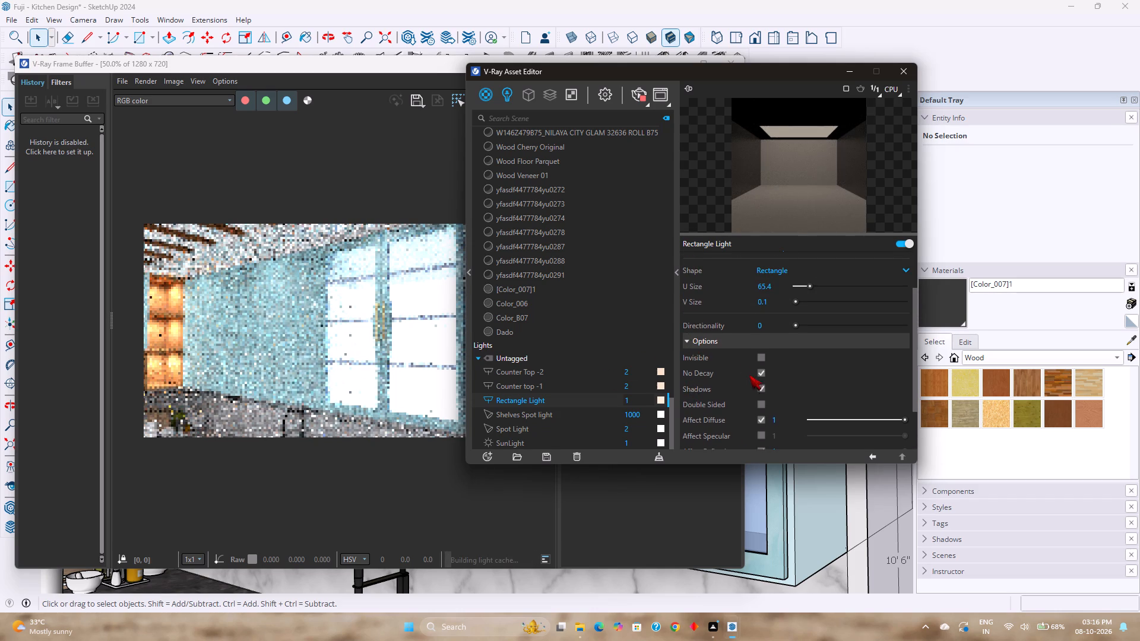
scroll(749, 375, "up", 5)
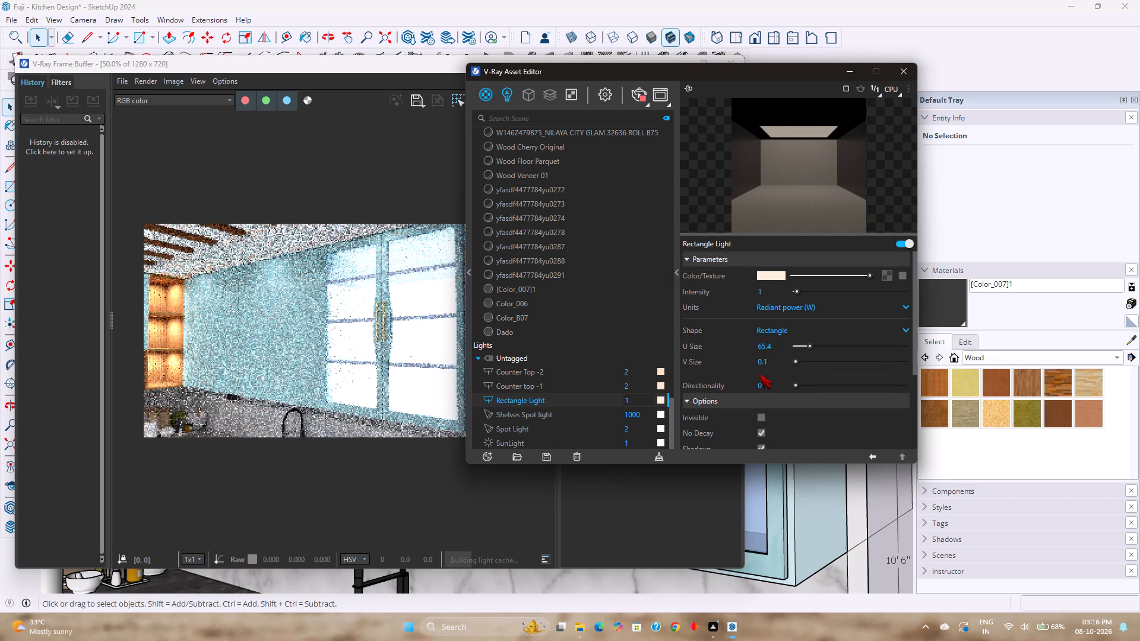
double_click(770, 292)
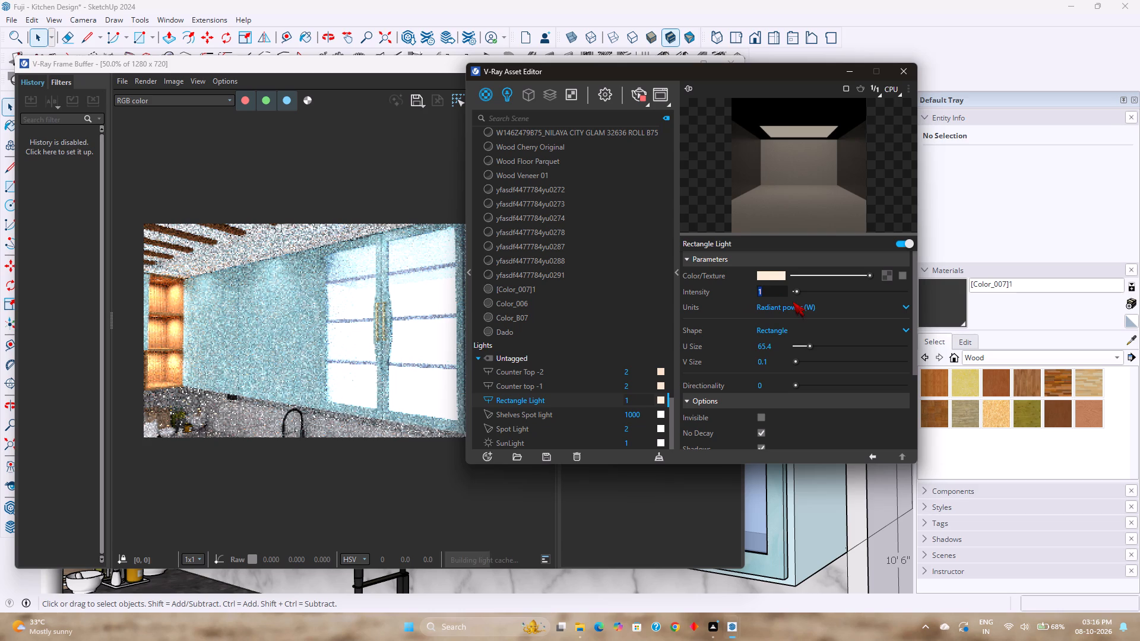
type("0.025")
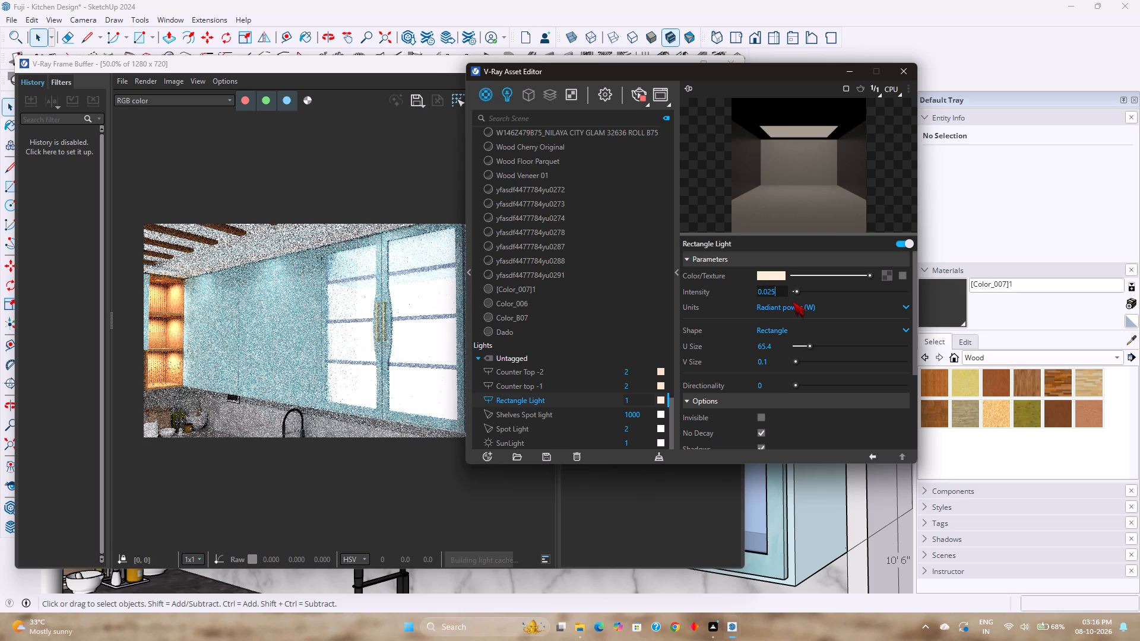
key("Return")
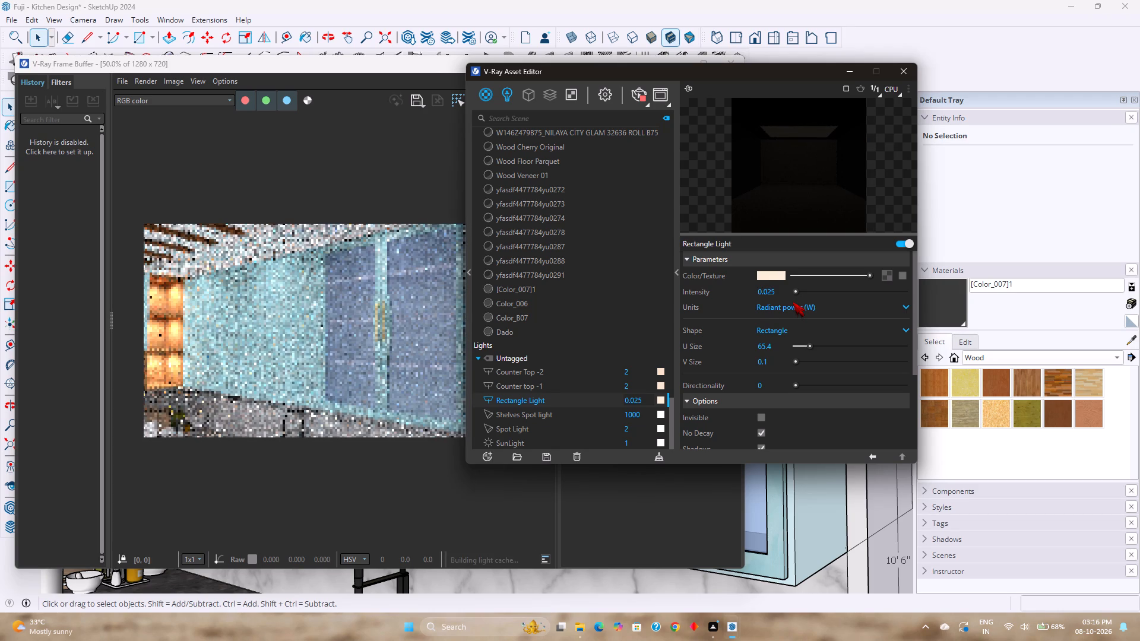
double_click(777, 295)
type("0.0")
key("BackSpace")
type("25")
key("Return")
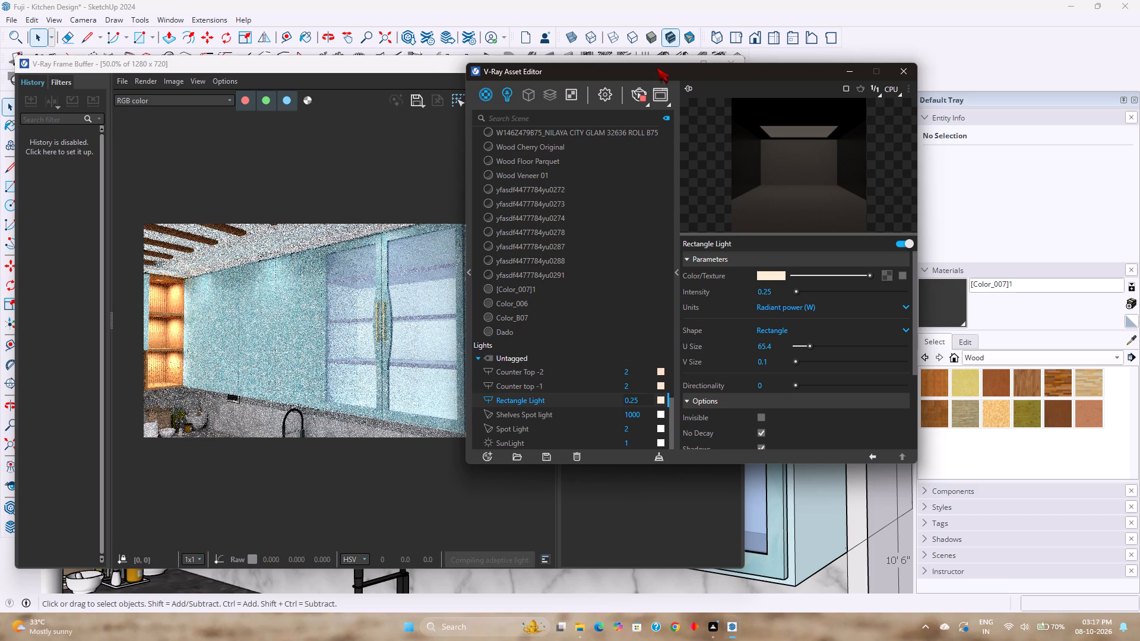
Re-enable Affect Specular for the Rectangle Light and close the V-Ray Asset Editor.
left_click_drag(654, 69, 734, 63)
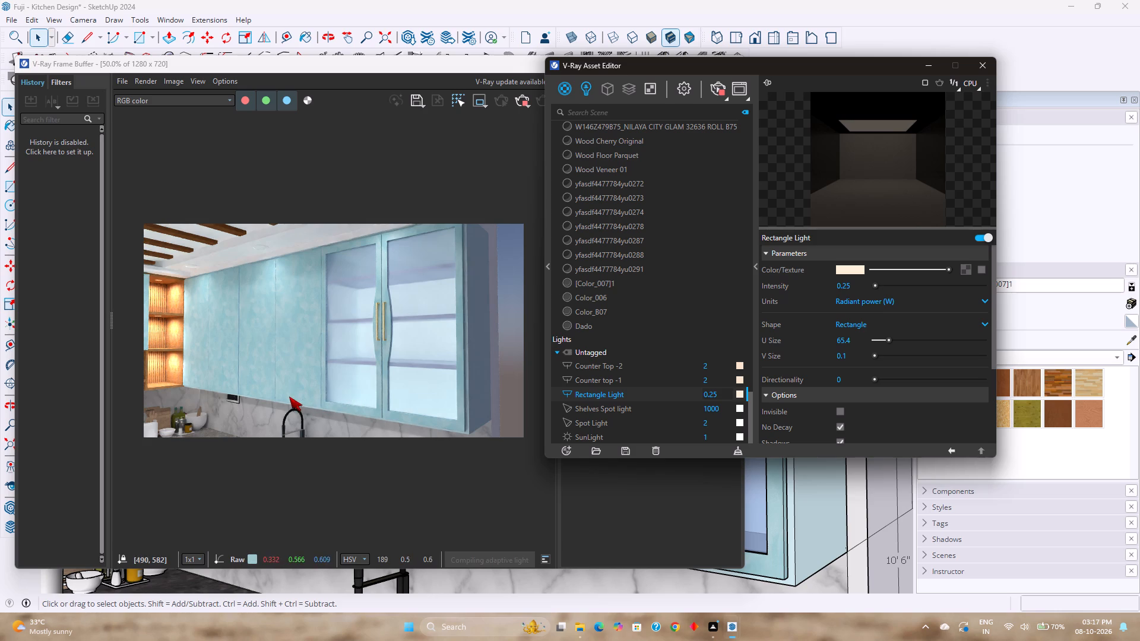
scroll(881, 386, "down", 2)
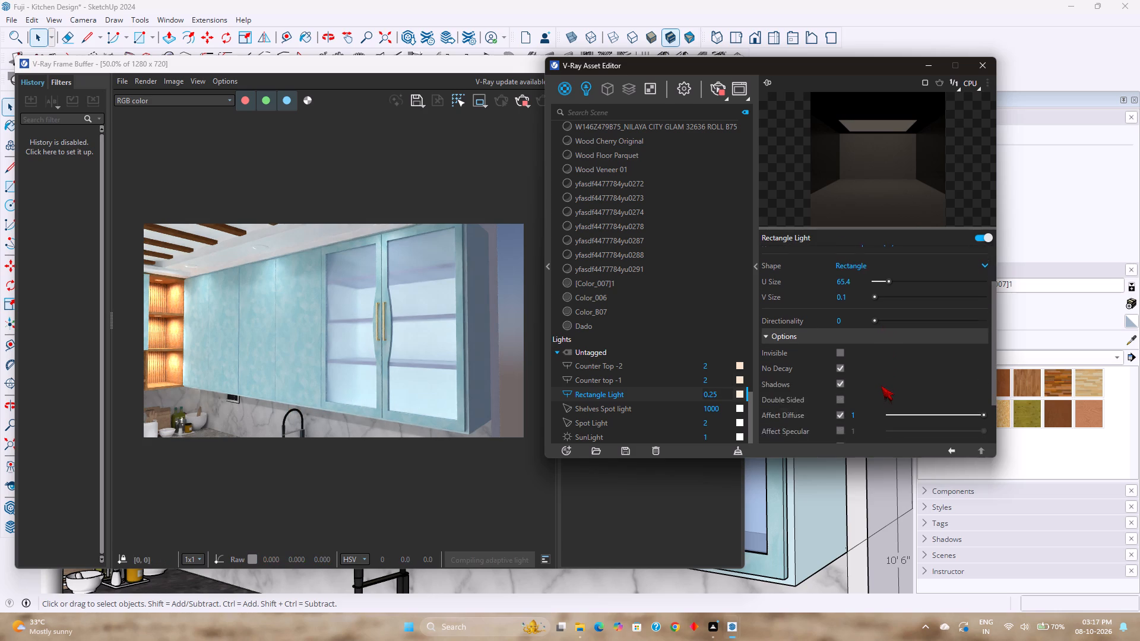
left_click(845, 372)
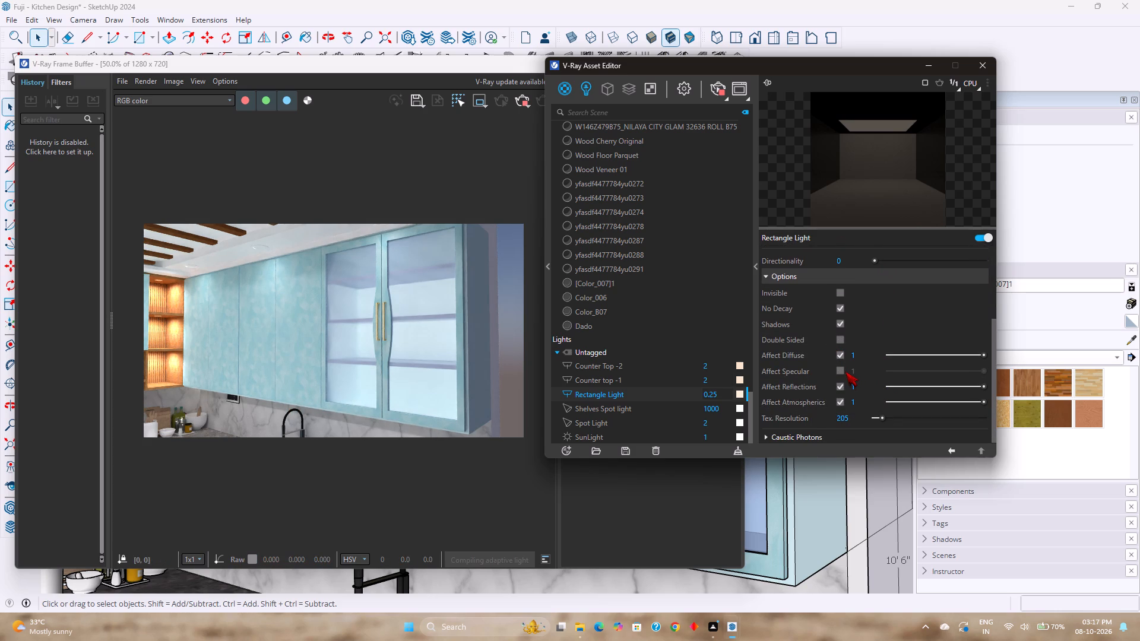
left_click(843, 371)
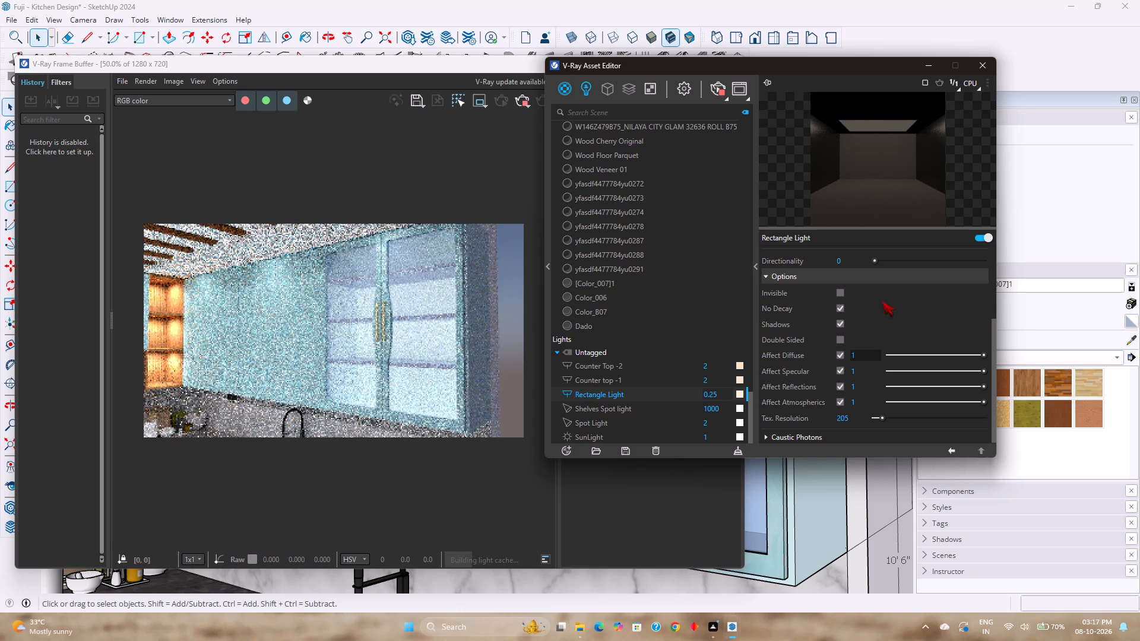
left_click(987, 72)
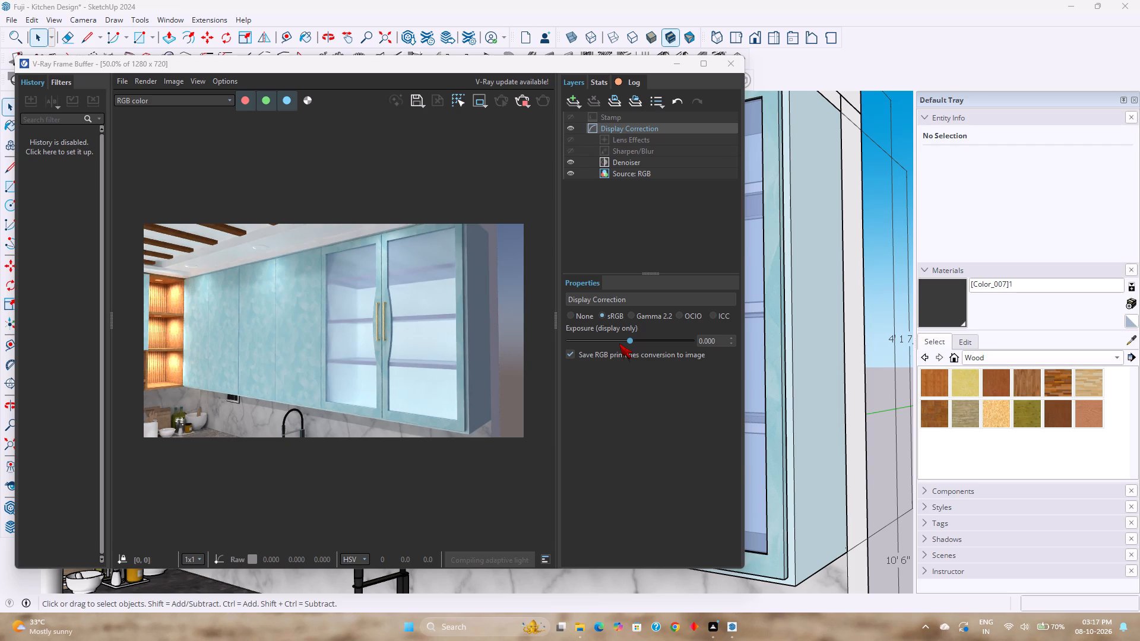
Inspect the rendered glass-door cabinet's shelves and lighting up close, then close the V-Ray Frame Buffer.
scroll(432, 449, "down", 3)
scroll(448, 466, "up", 2)
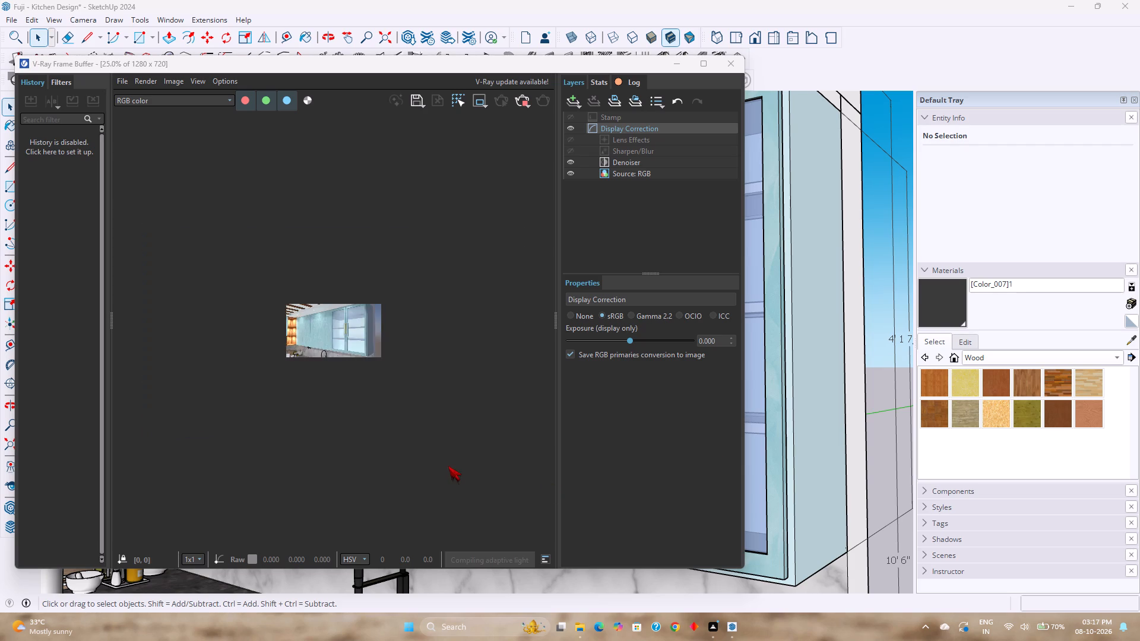
scroll(210, 318, "up", 1)
scroll(347, 339, "up", 3)
scroll(347, 339, "down", 1)
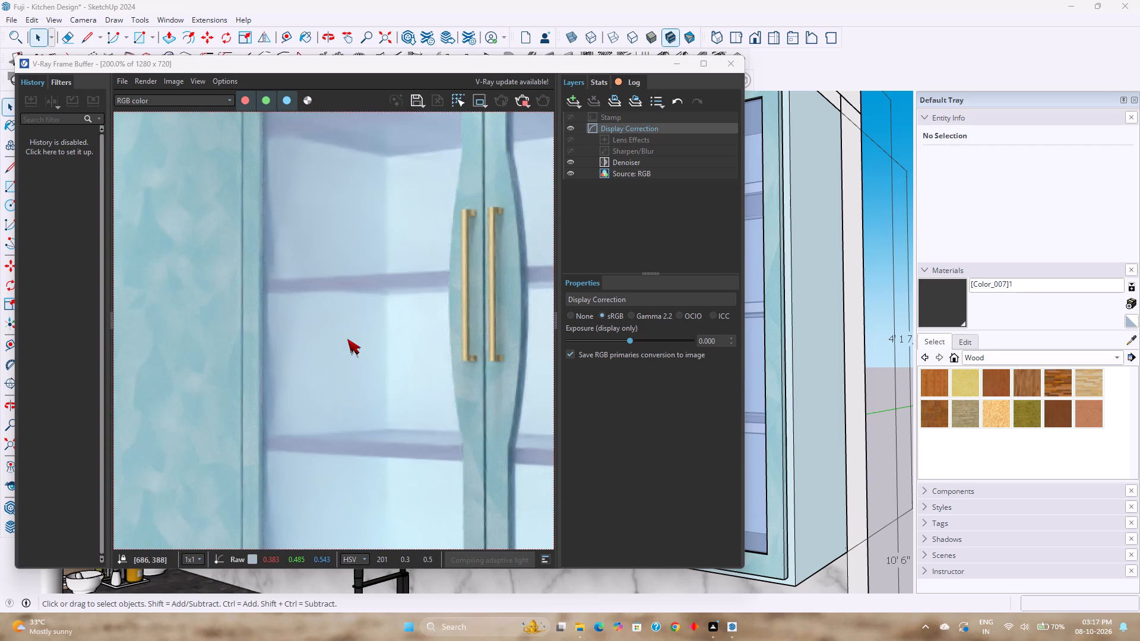
scroll(347, 339, "down", 1)
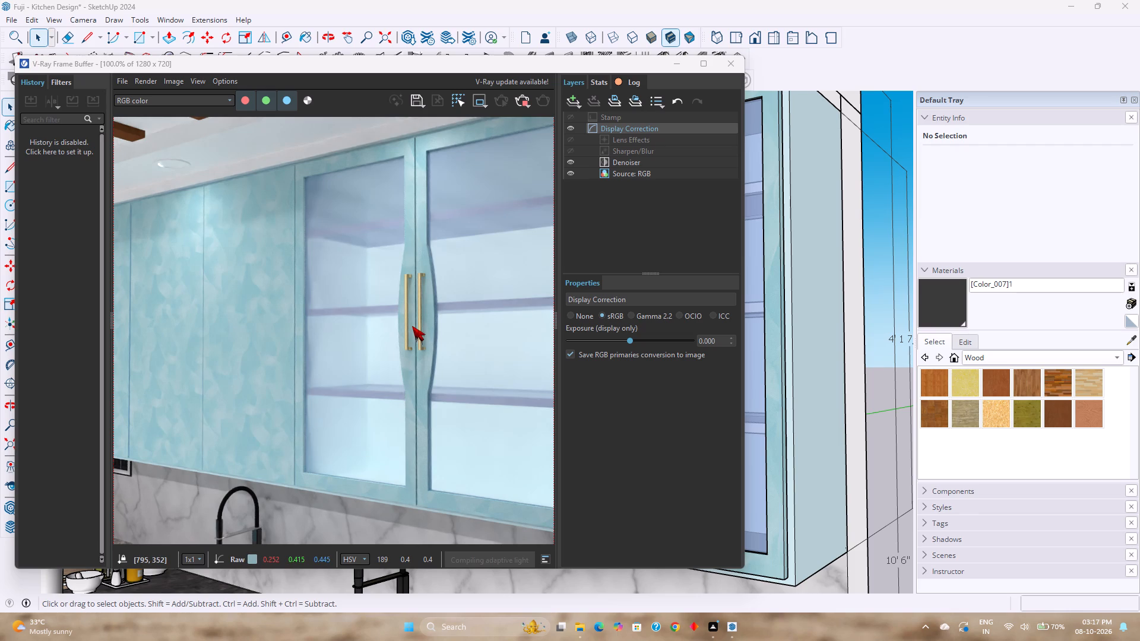
scroll(412, 326, "down", 1)
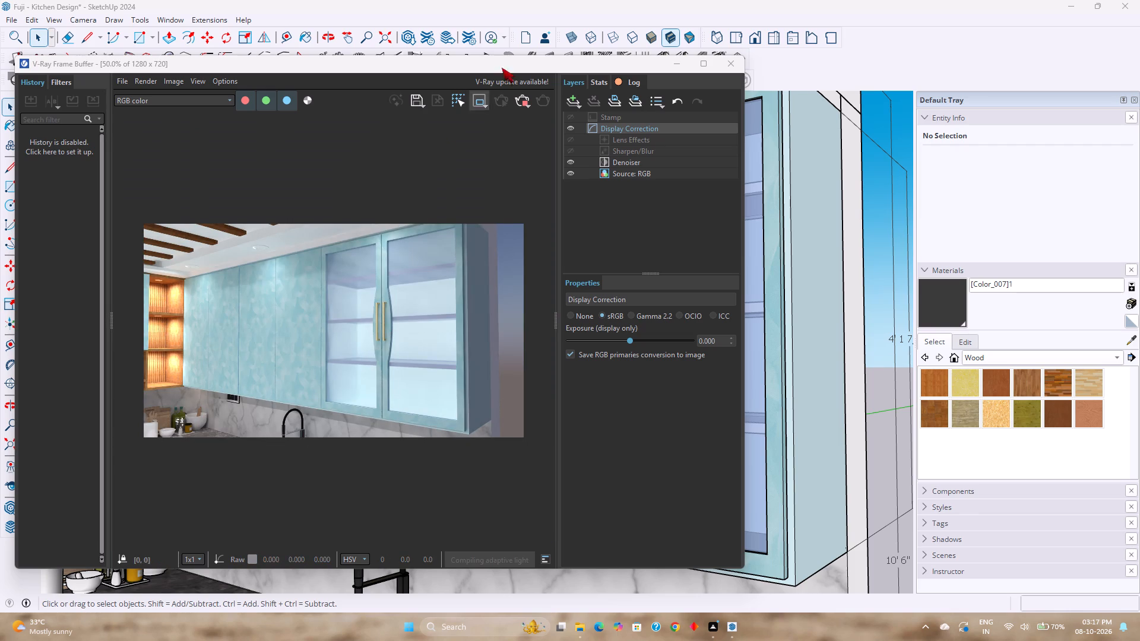
left_click(722, 65)
scroll(662, 233, "down", 1)
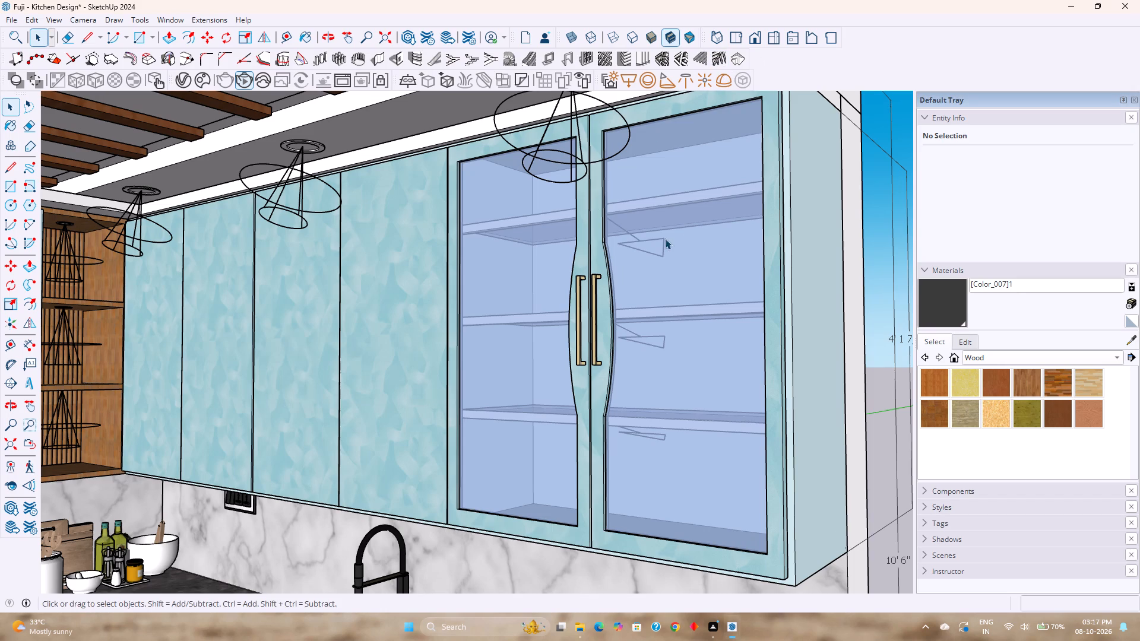
Examine the kitchen room as a whole from the standard front view, from its open side and from above.
scroll(665, 239, "down", 4)
left_click(759, 37)
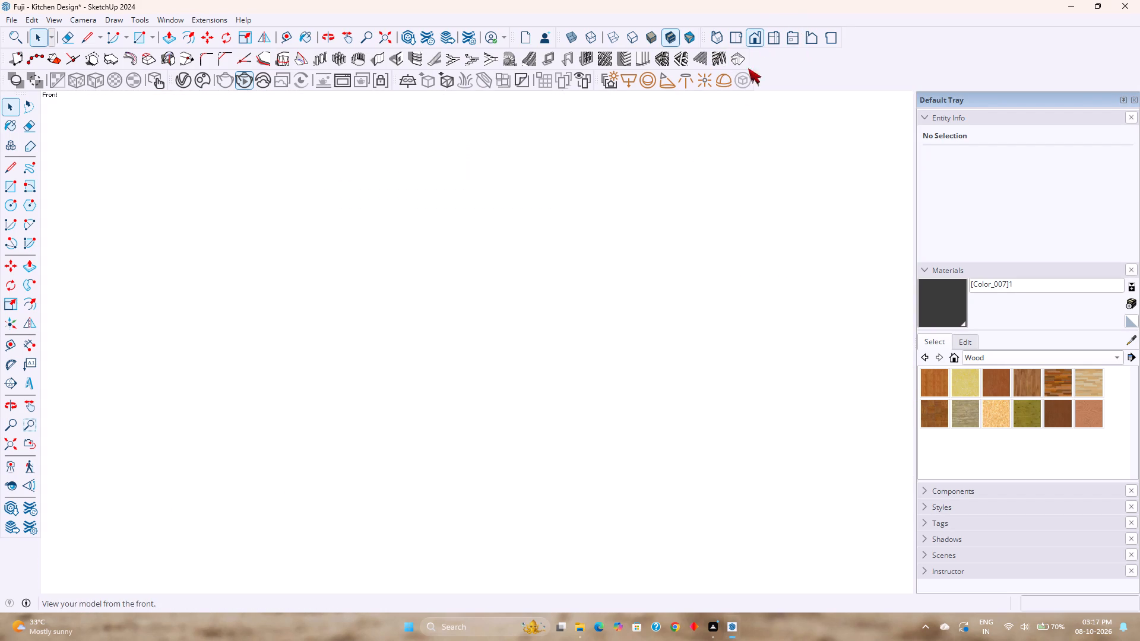
middle_click_drag(629, 319, 402, 335)
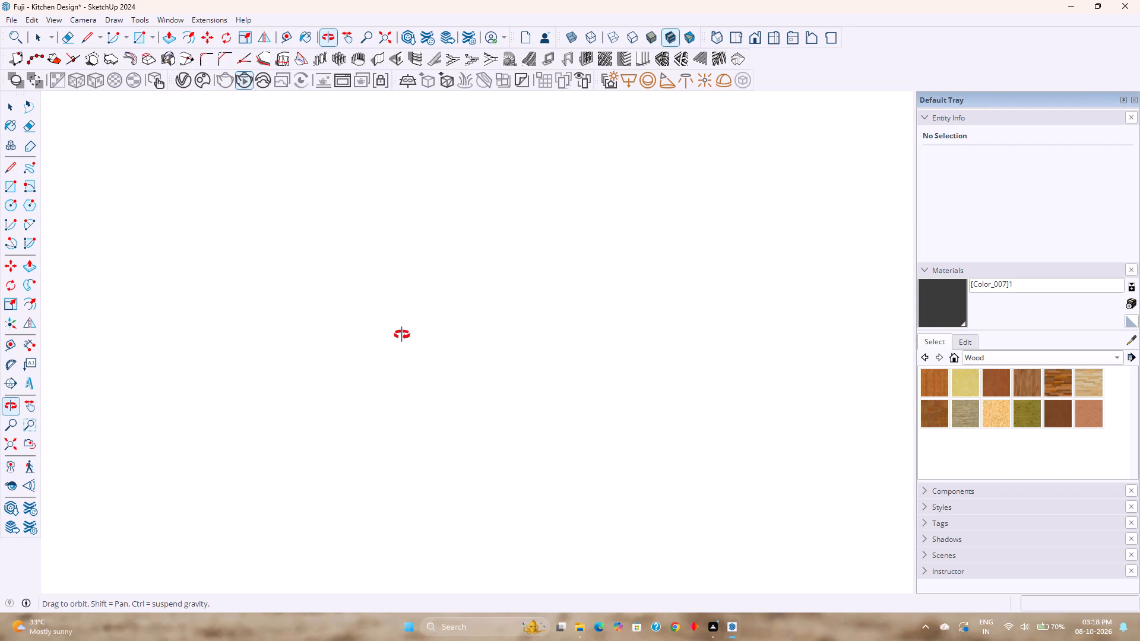
middle_click_drag(402, 335, 396, 335)
scroll(396, 335, "down", 8)
scroll(397, 329, "up", 1)
scroll(397, 329, "down", 11)
middle_click_drag(479, 334, 292, 333)
middle_click_drag(474, 354, 340, 337)
middle_click_drag(436, 344, 454, 348)
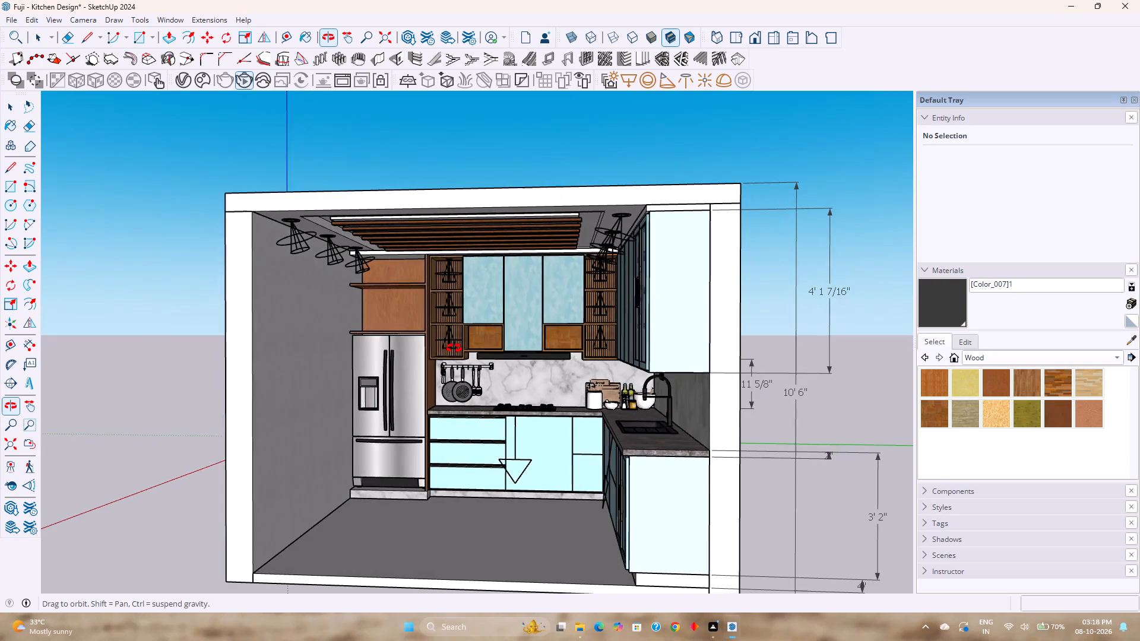
middle_click_drag(454, 348, 495, 367)
scroll(496, 364, "down", 5)
middle_click_drag(496, 363, 511, 463)
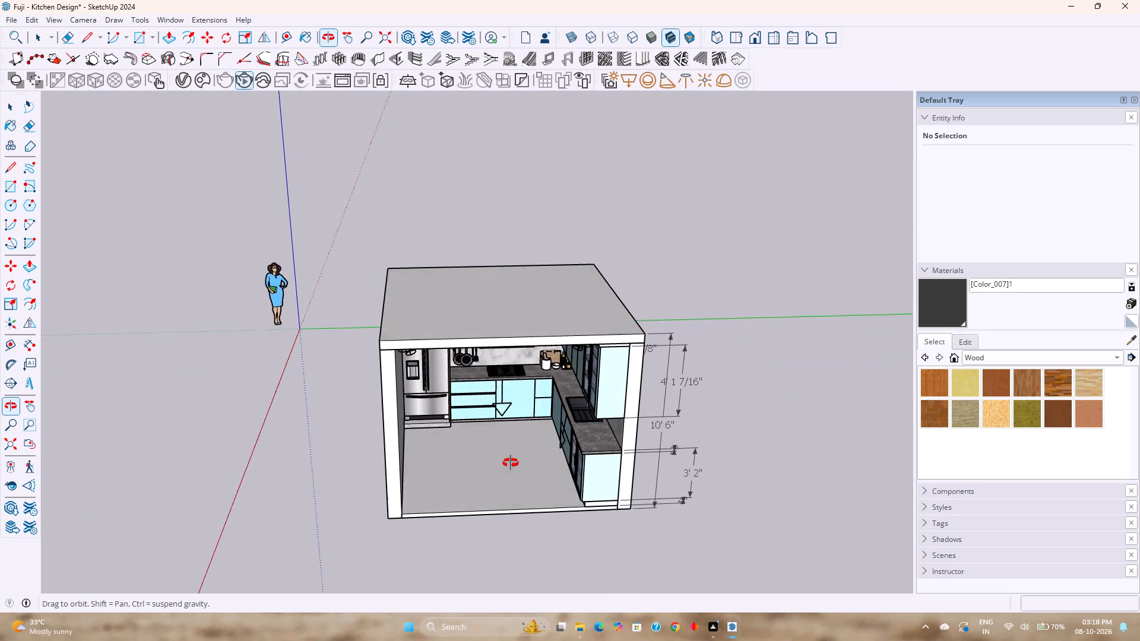
middle_click_drag(511, 463, 502, 480)
scroll(489, 346, "down", 3)
middle_click_drag(488, 346, 488, 450)
scroll(487, 448, "up", 1)
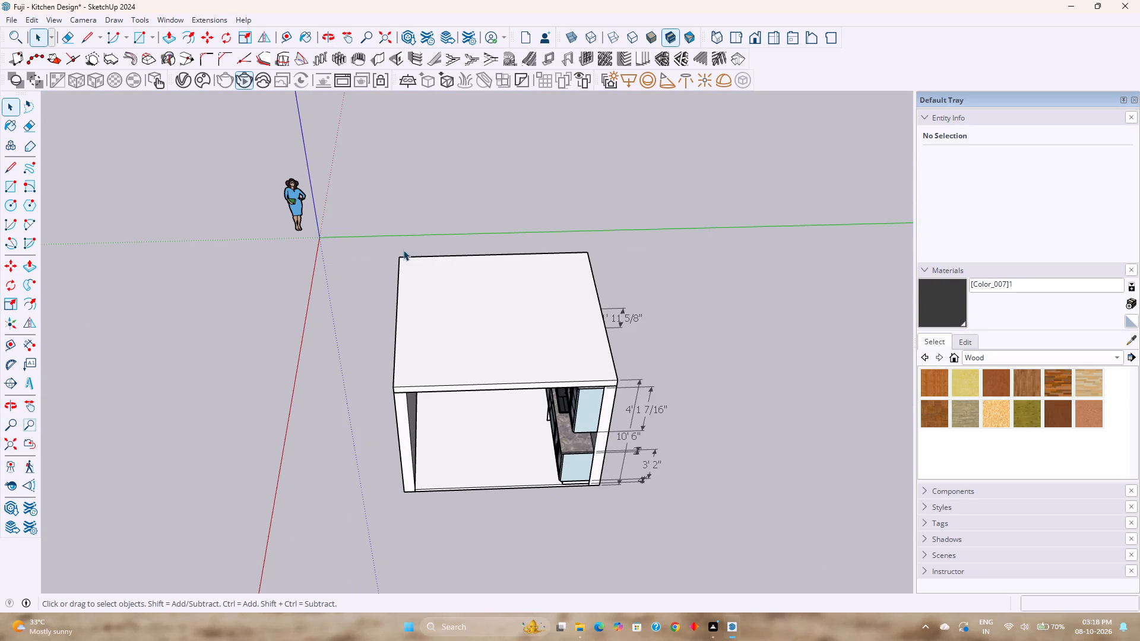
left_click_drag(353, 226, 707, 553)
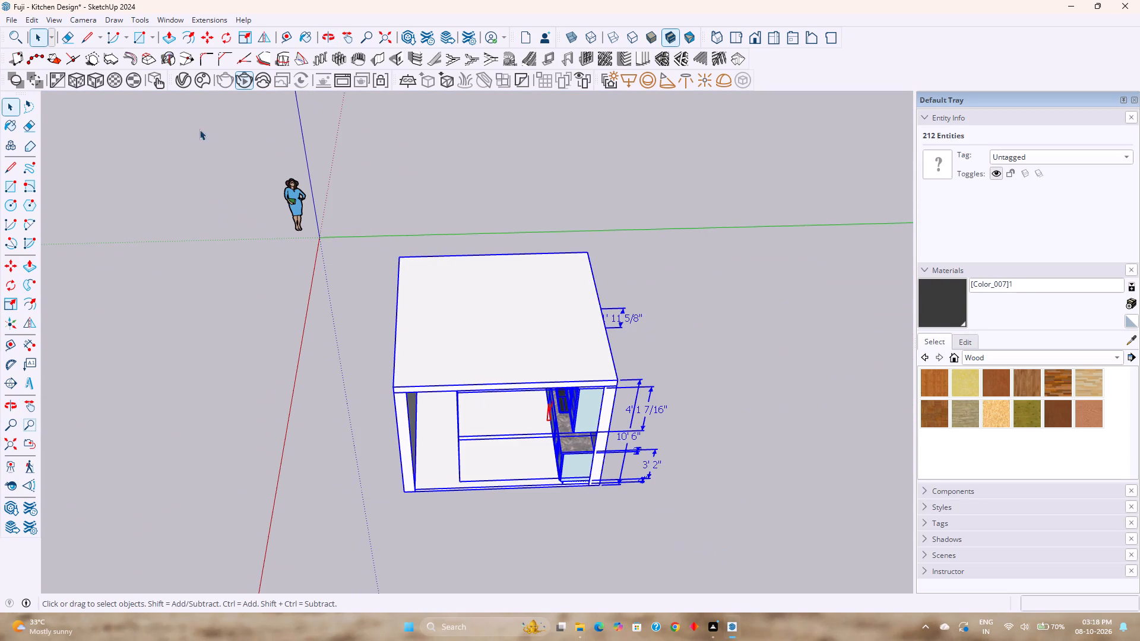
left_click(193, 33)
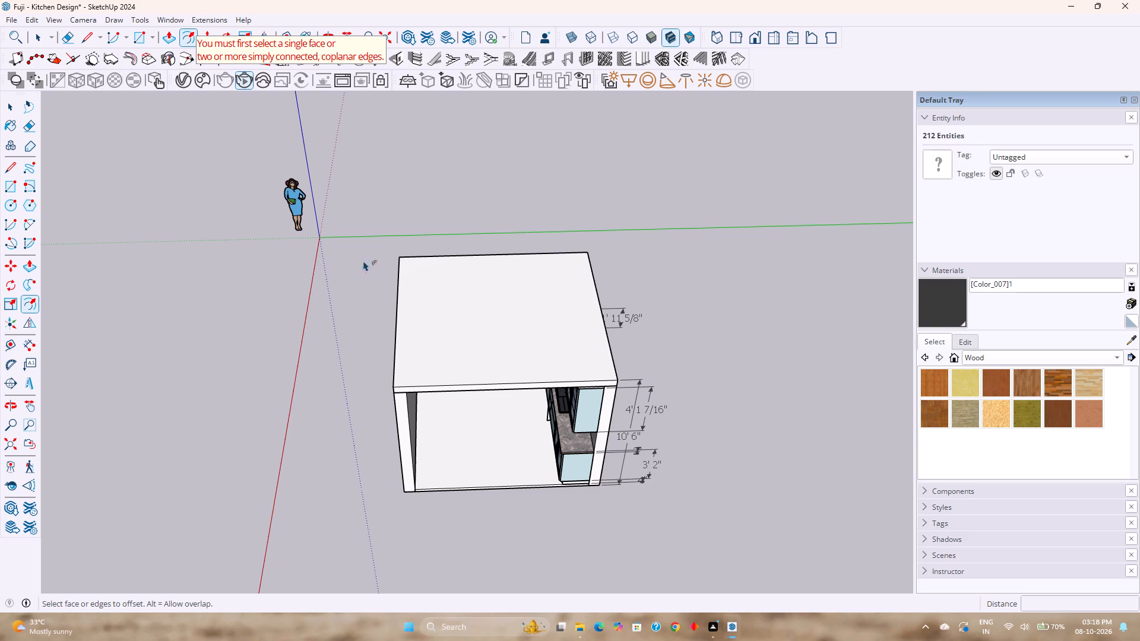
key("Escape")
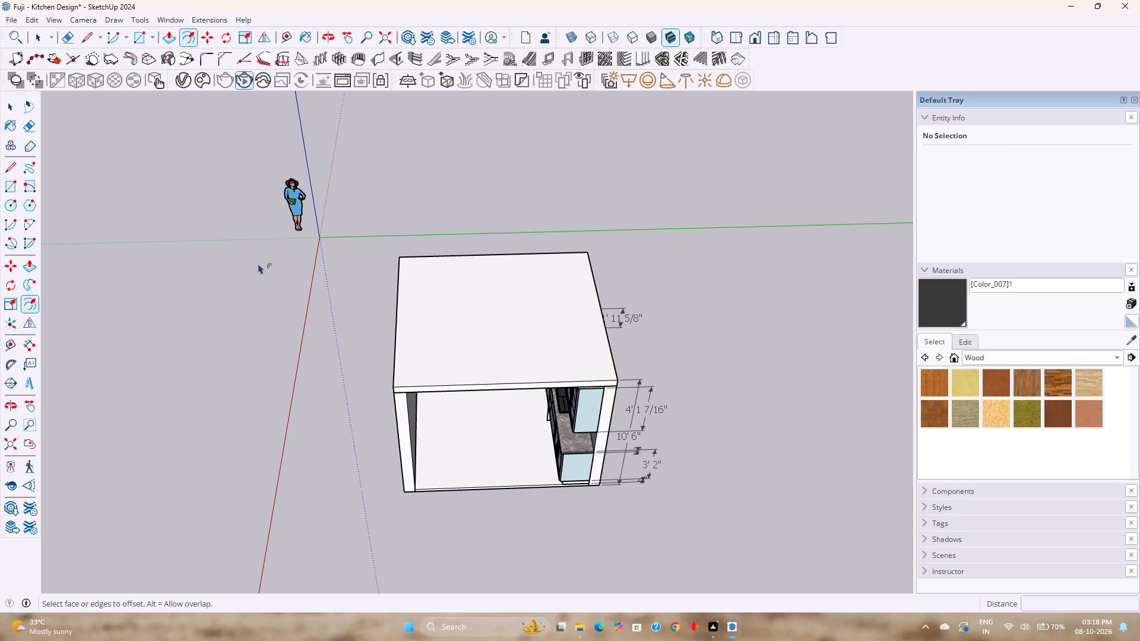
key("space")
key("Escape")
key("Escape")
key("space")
Select the whole kitchen with its dimensions and rotate it 90 degrees clockwise in plan about the roof corner nearest the origin.
left_click_drag(328, 207, 717, 548)
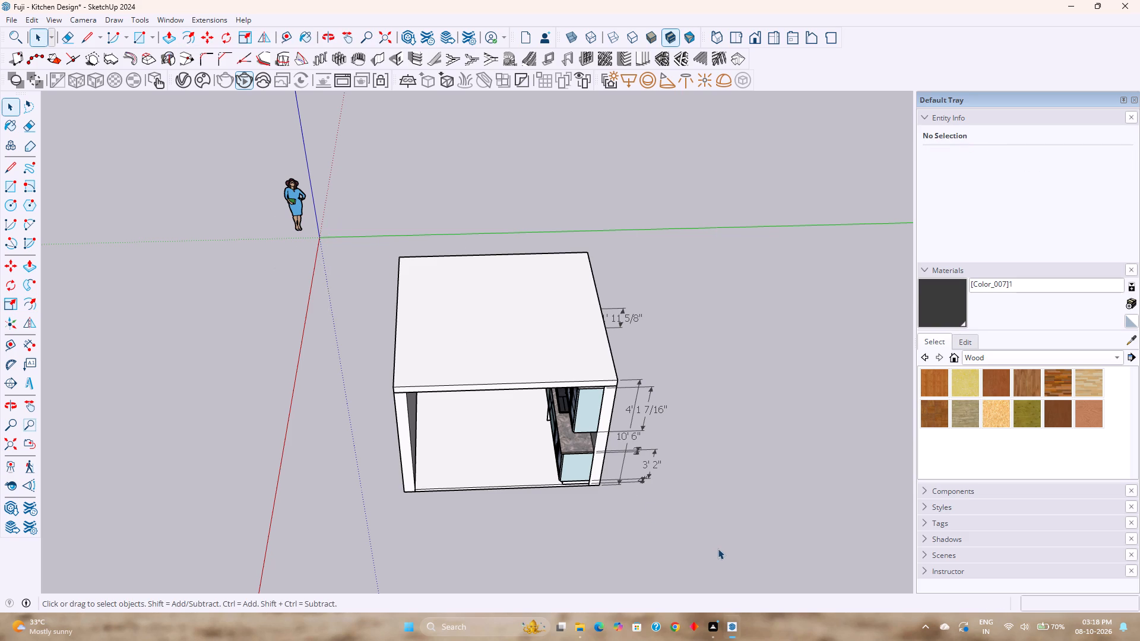
left_click(229, 42)
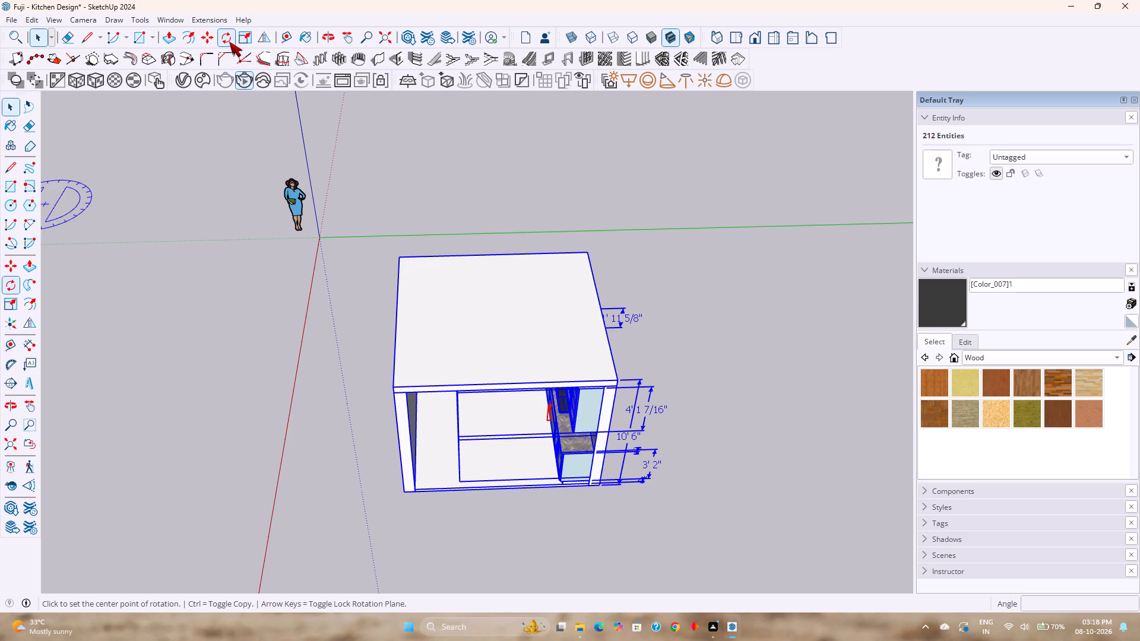
left_click(400, 257)
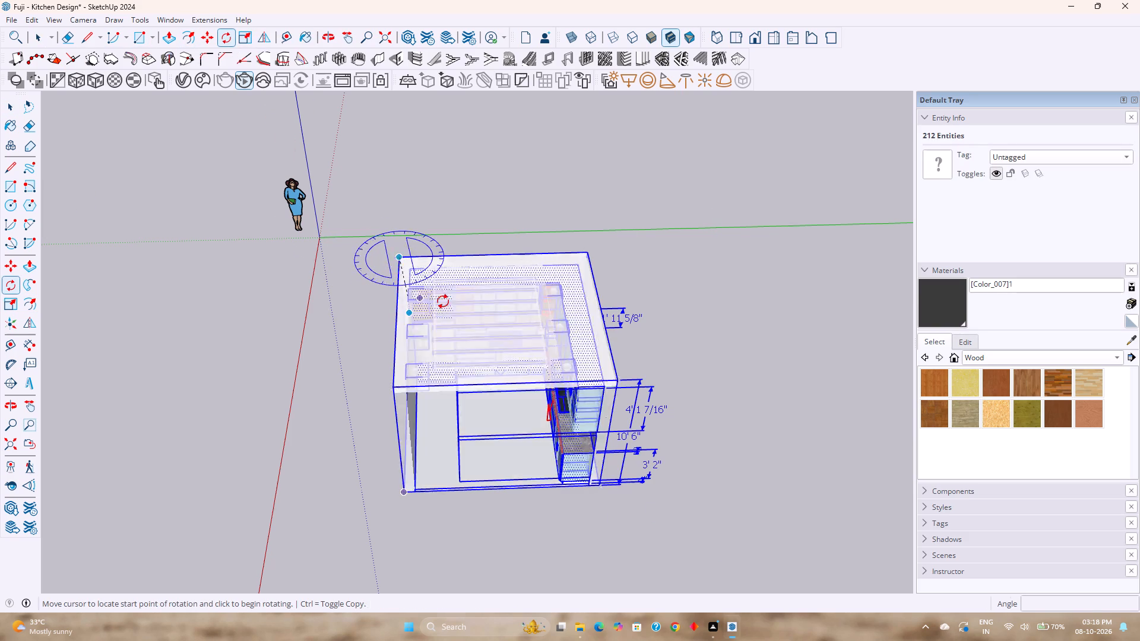
left_click(586, 250)
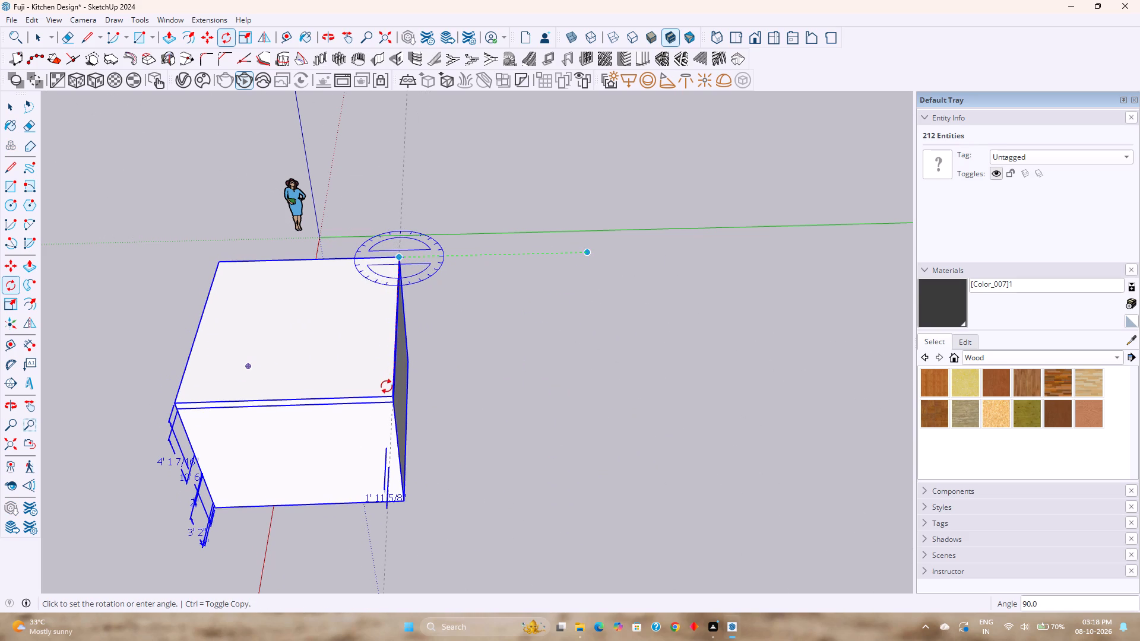
left_click(387, 388)
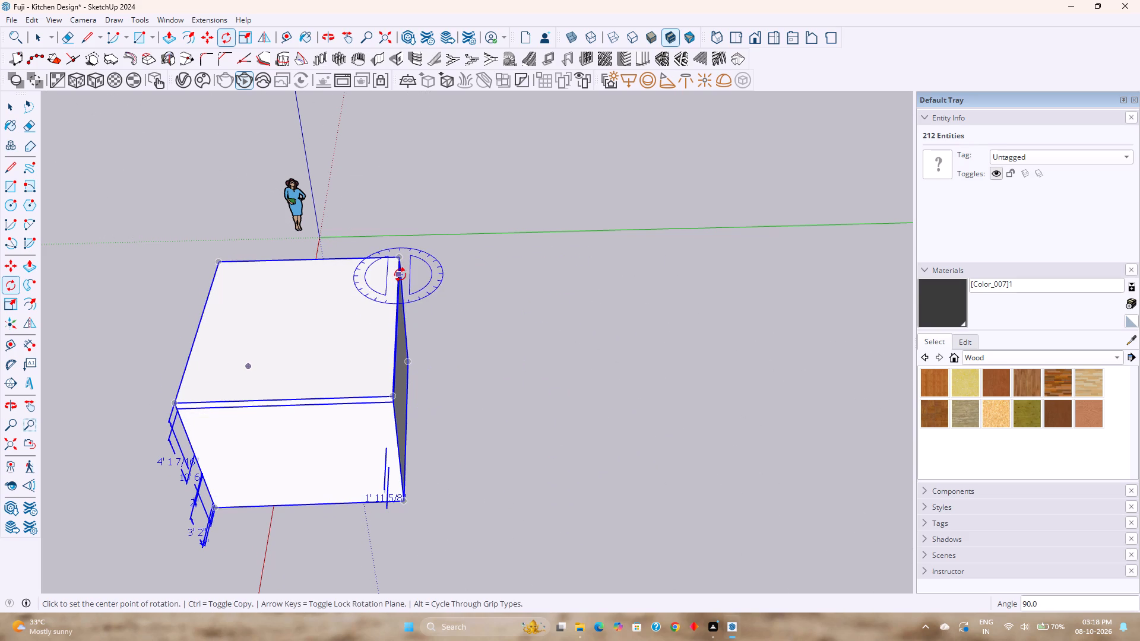
Move the rotated kitchen from its roof corner along the green axis, back towards its former place beside the red axis.
key("m")
left_click(401, 258)
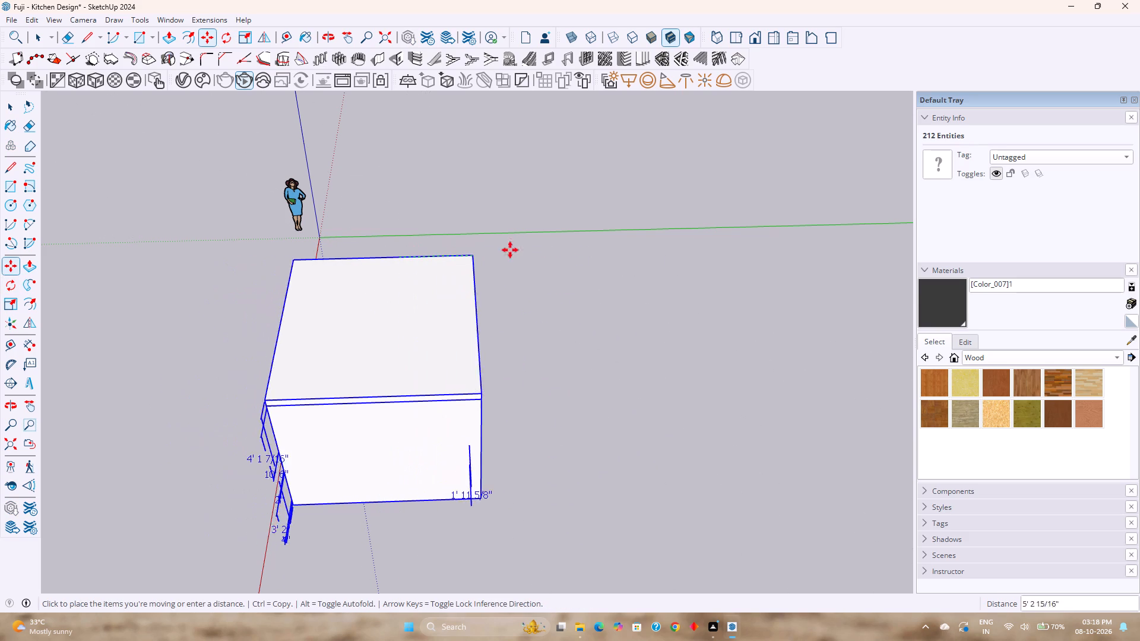
left_click(557, 247)
key("space")
key("Escape")
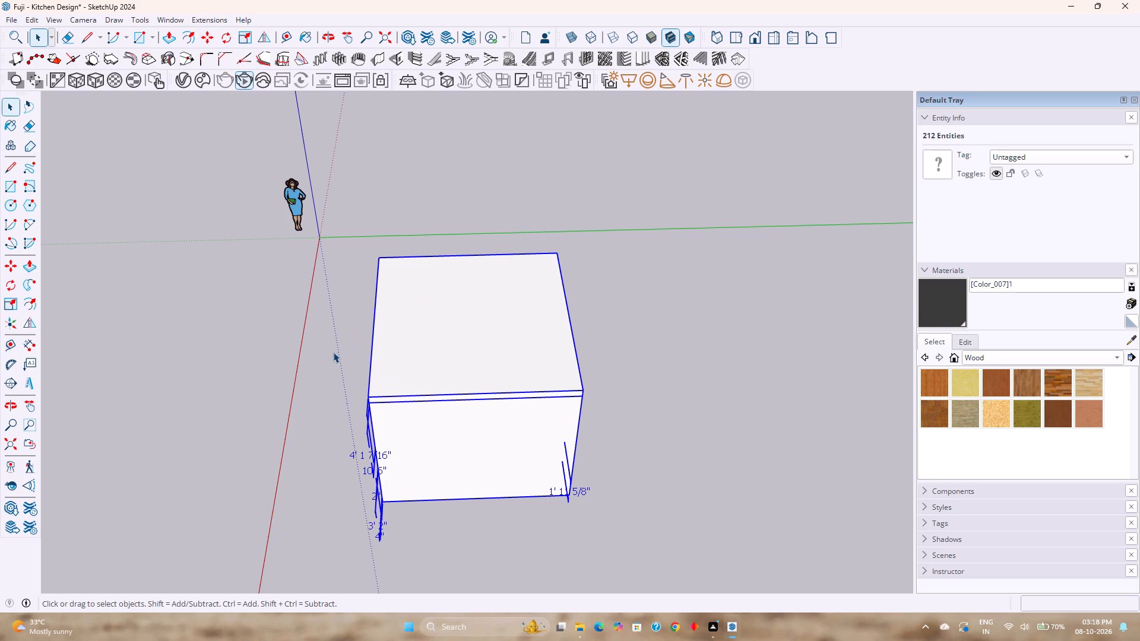
Deselect the kitchen and save the model.
middle_click_drag(333, 352, 699, 269)
left_click(711, 368)
key("Escape")
middle_click_drag(645, 402, 689, 274)
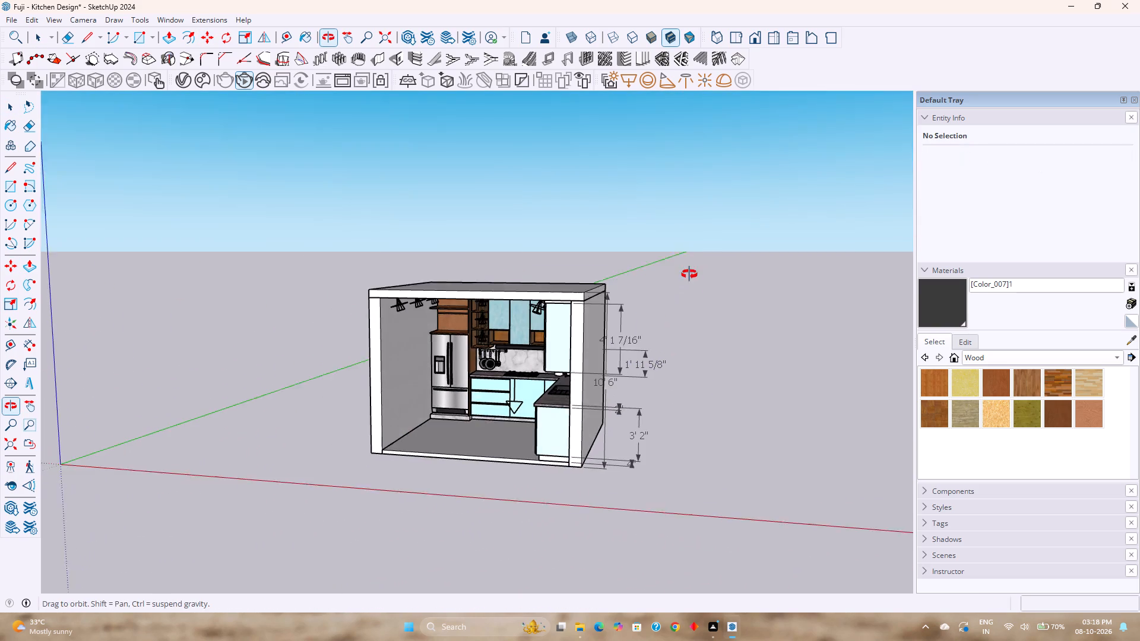
middle_click_drag(689, 274, 690, 272)
middle_click_drag(697, 346, 753, 313)
key("ctrl+s")
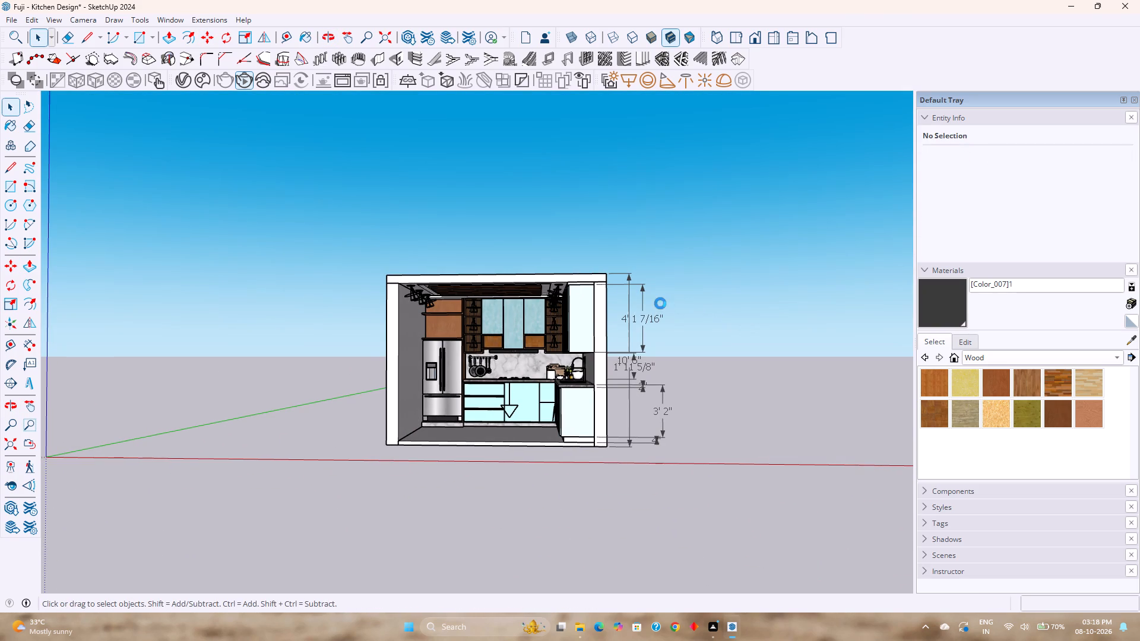
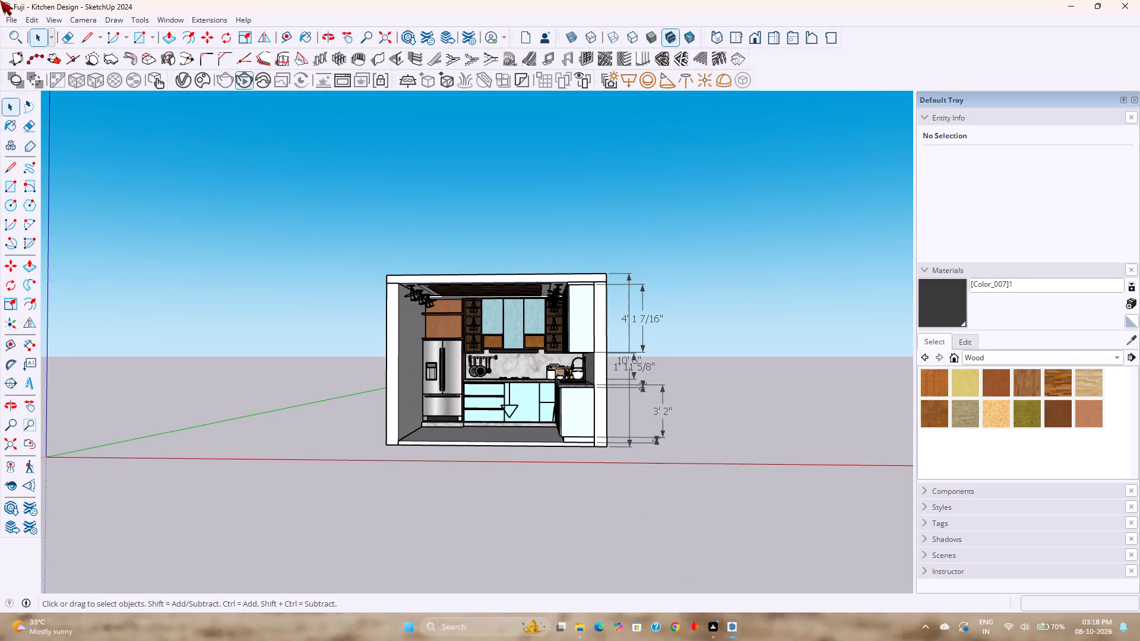
Examine the kitchen's cabinets, shelves, countertops and ceiling slats from the open front at several distances and angles.
scroll(581, 420, "up", 2)
scroll(544, 383, "up", 4)
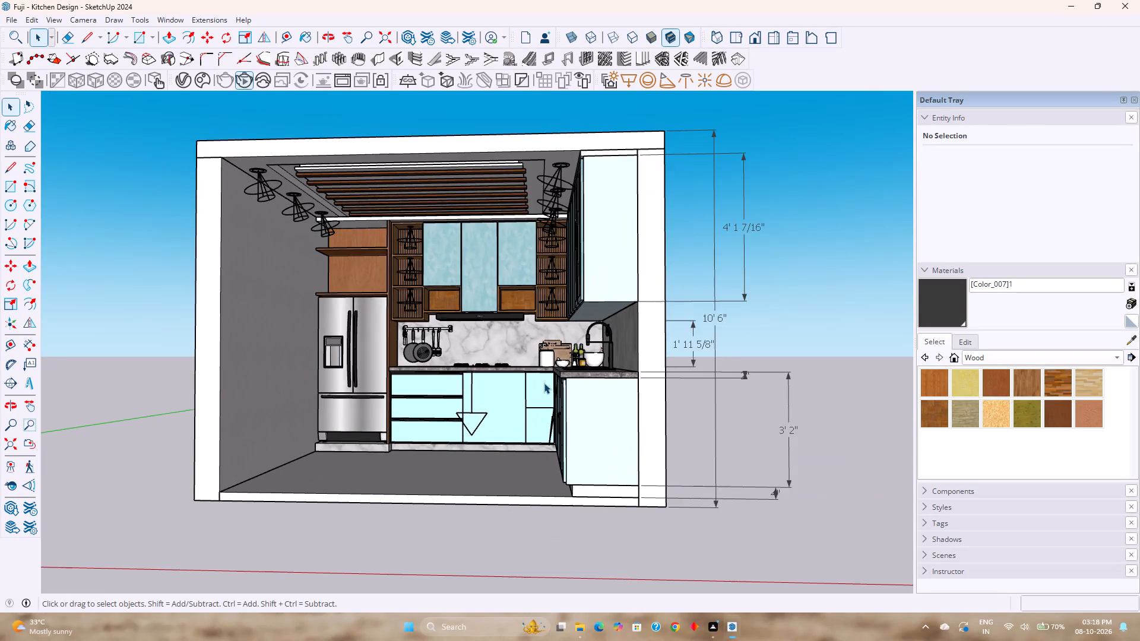
scroll(571, 391, "up", 1)
scroll(503, 357, "up", 3)
scroll(503, 357, "down", 2)
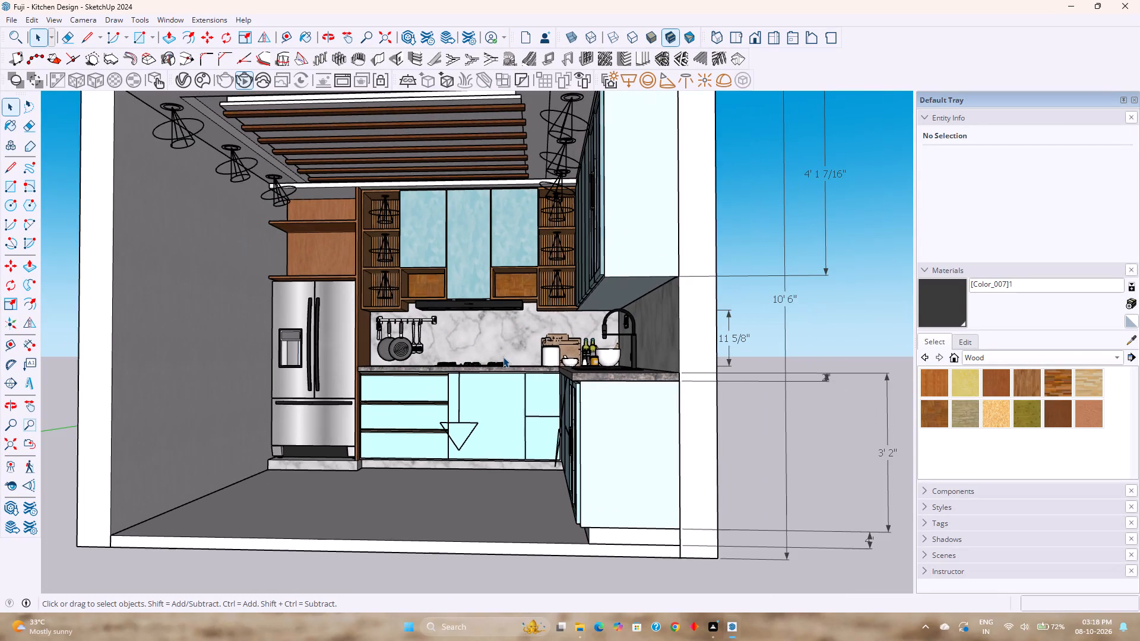
scroll(509, 346, "down", 2)
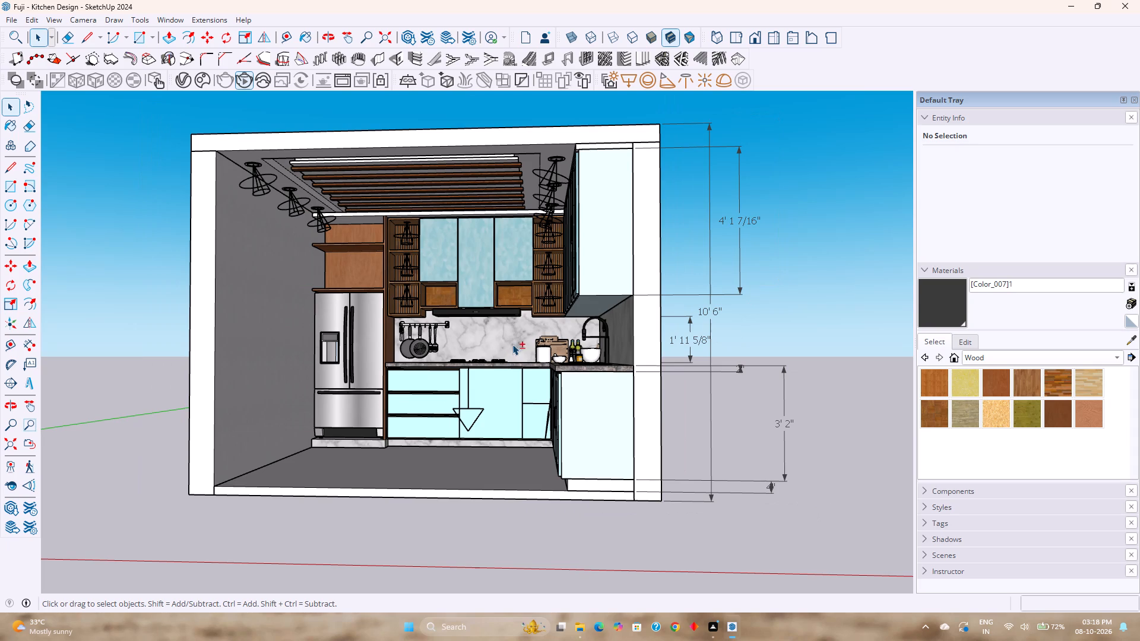
middle_click_drag(512, 344, 465, 353, "shift")
middle_click_drag(466, 349, 486, 348)
scroll(461, 343, "up", 1)
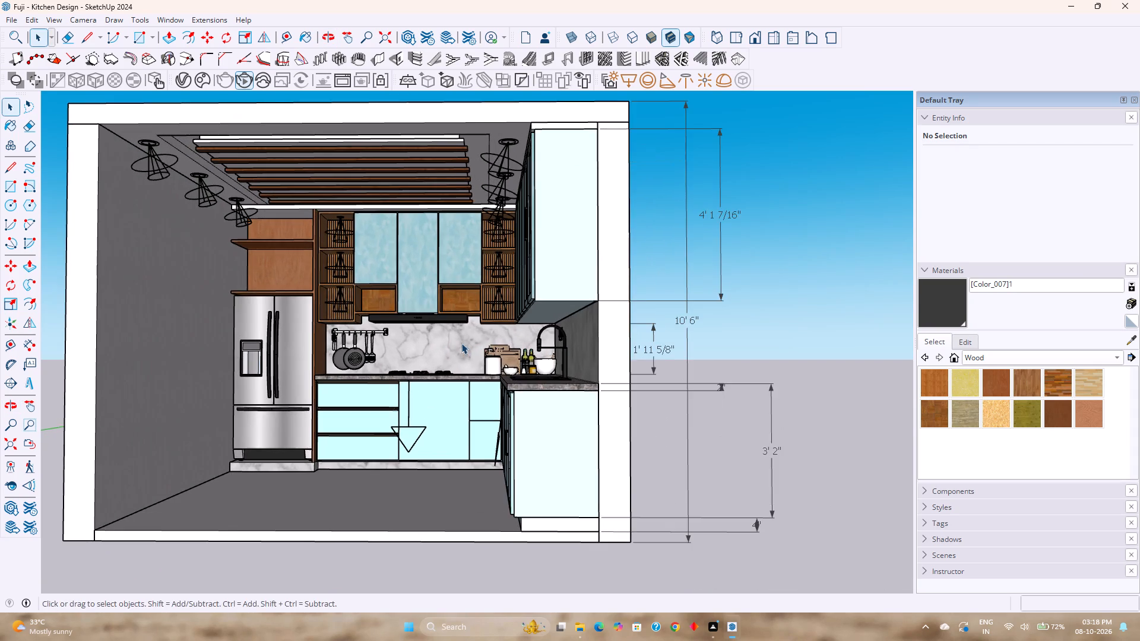
middle_click_drag(461, 343, 492, 360, "shift")
middle_click_drag(492, 360, 484, 366)
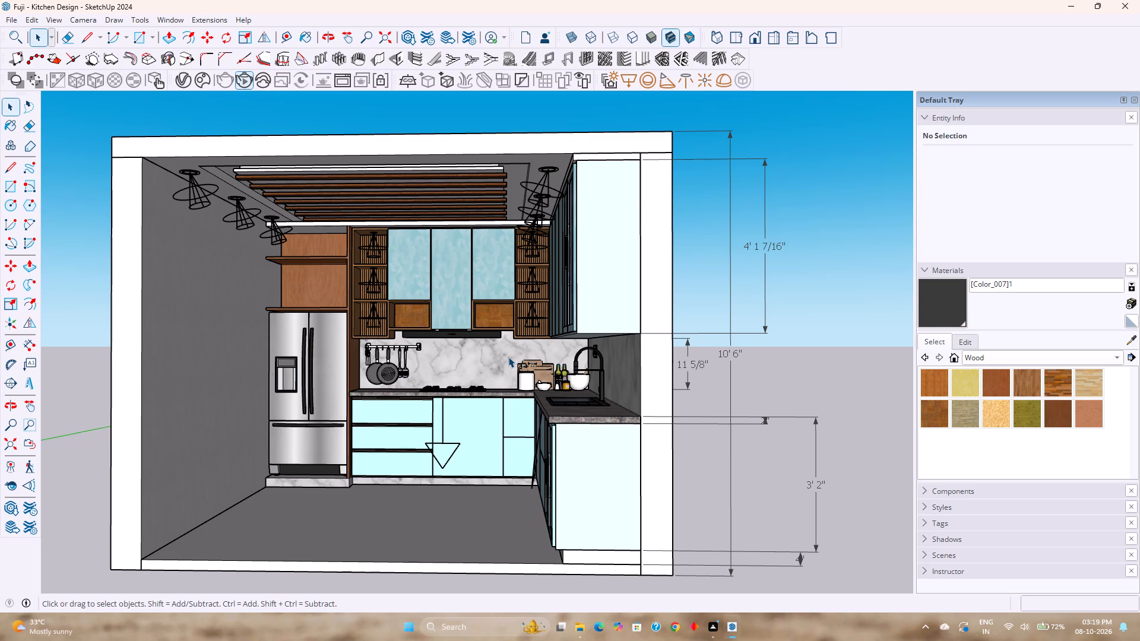
scroll(508, 357, "up", 1)
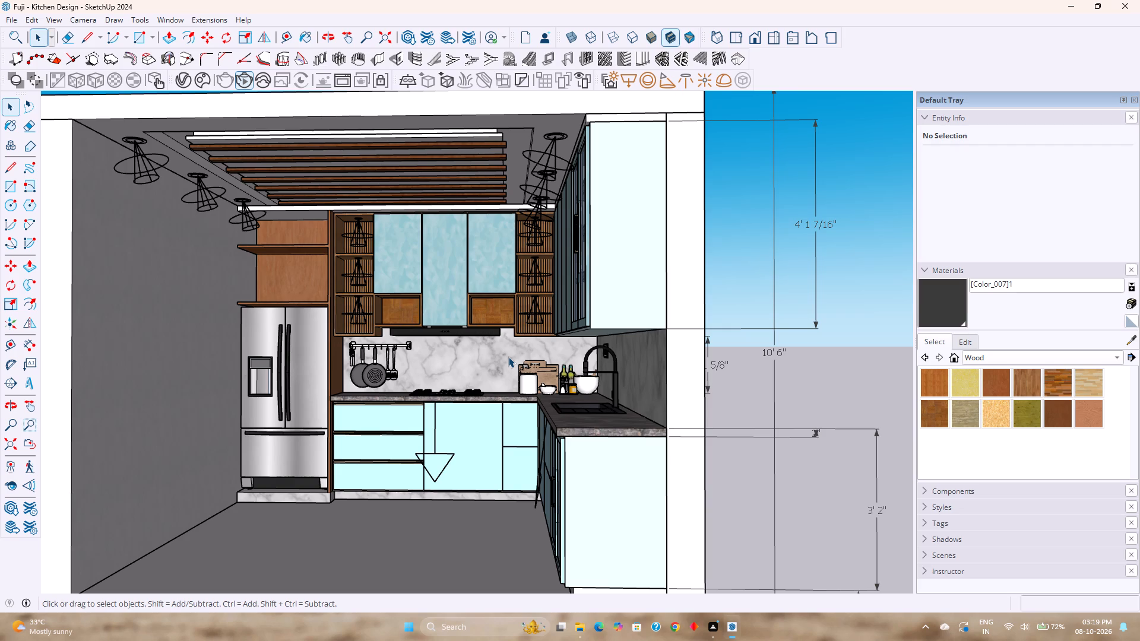
scroll(455, 407, "down", 1)
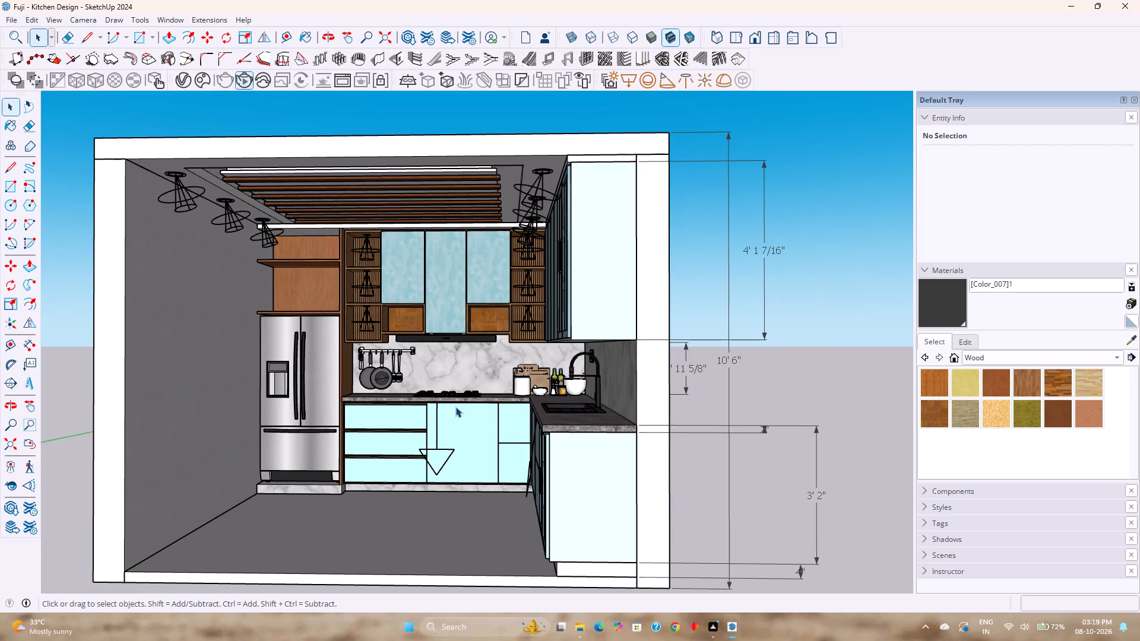
middle_click_drag(455, 407, 511, 411)
scroll(477, 390, "up", 1)
middle_click_drag(477, 390, 490, 391)
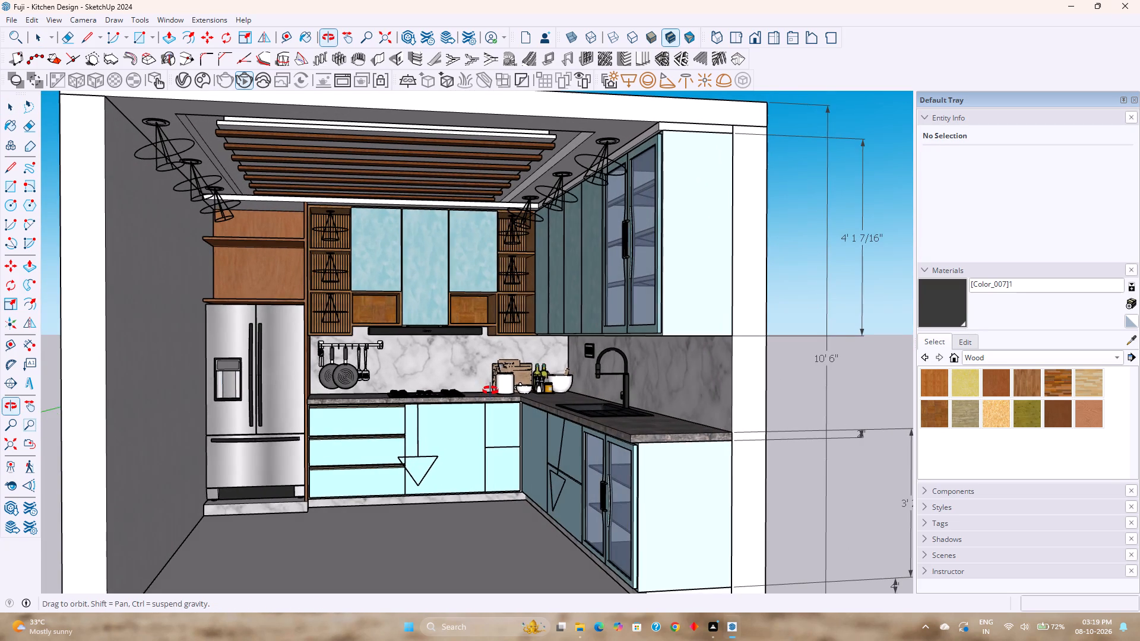
middle_click_drag(490, 391, 496, 391)
scroll(493, 393, "up", 1)
scroll(493, 393, "down", 1)
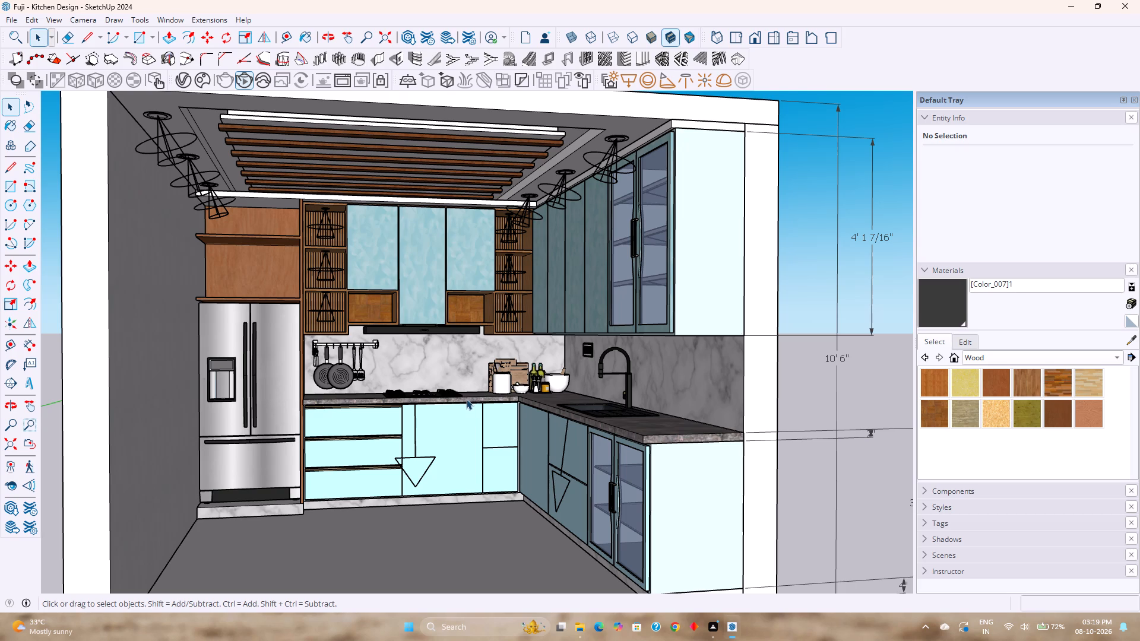
scroll(466, 399, "down", 2)
middle_click_drag(464, 398, 429, 392)
scroll(427, 389, "down", 3)
middle_click_drag(427, 389, 411, 391)
scroll(414, 390, "up", 4)
scroll(414, 390, "down", 3)
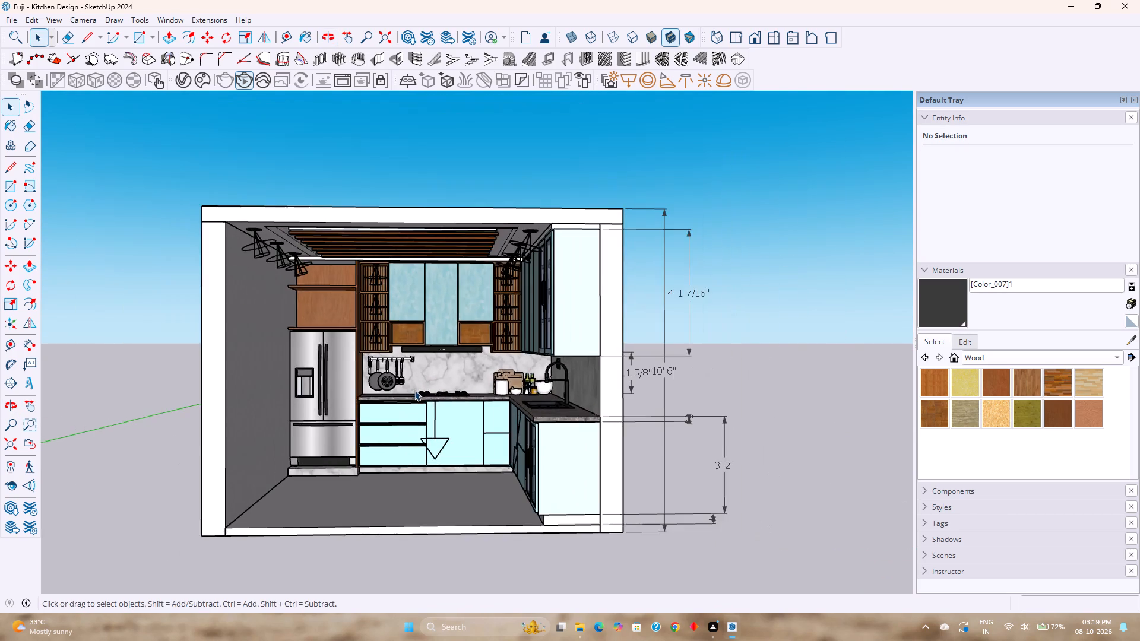
Push/Pull the underside of the middle wooden shelf above the refrigerator downward by 4".
scroll(414, 390, "up", 3)
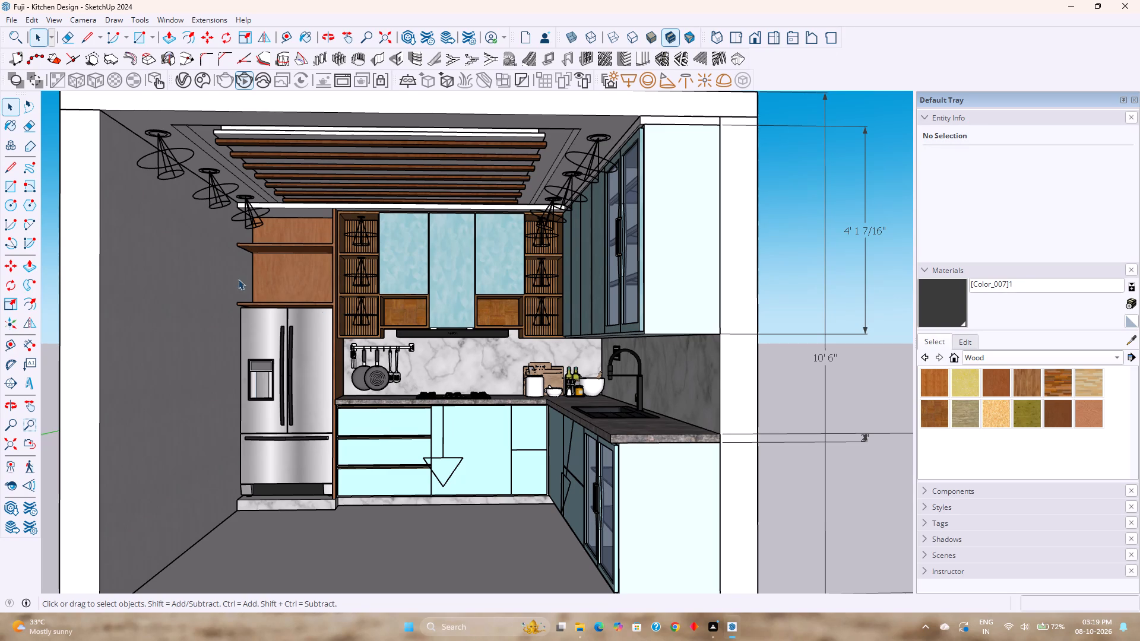
scroll(256, 247, "up", 12)
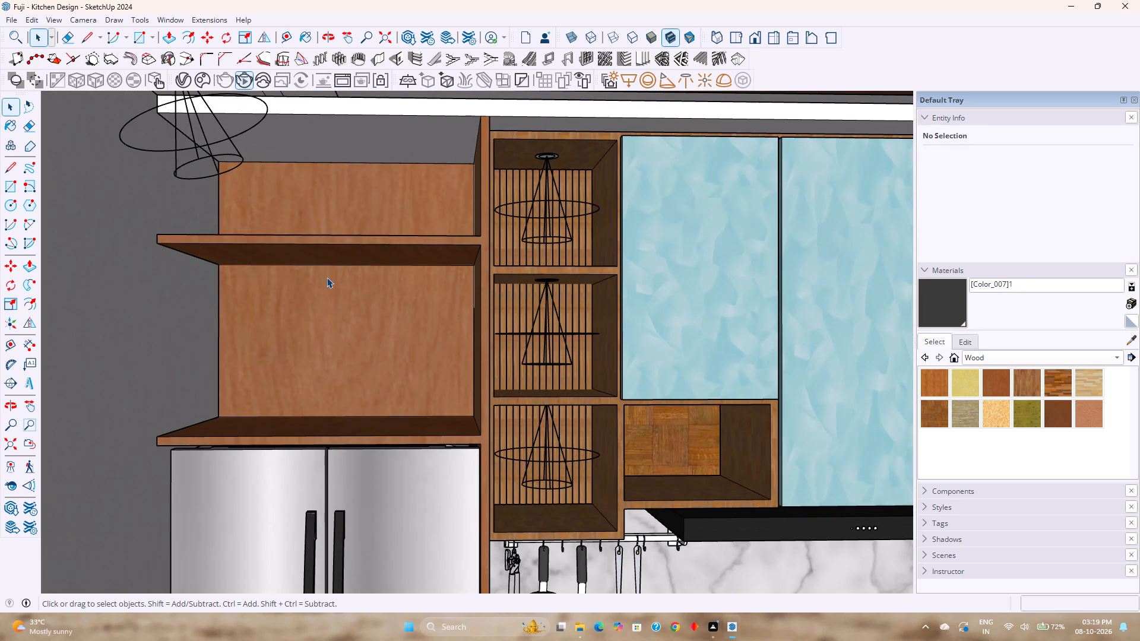
scroll(363, 266, "up", 3)
double_click(412, 248)
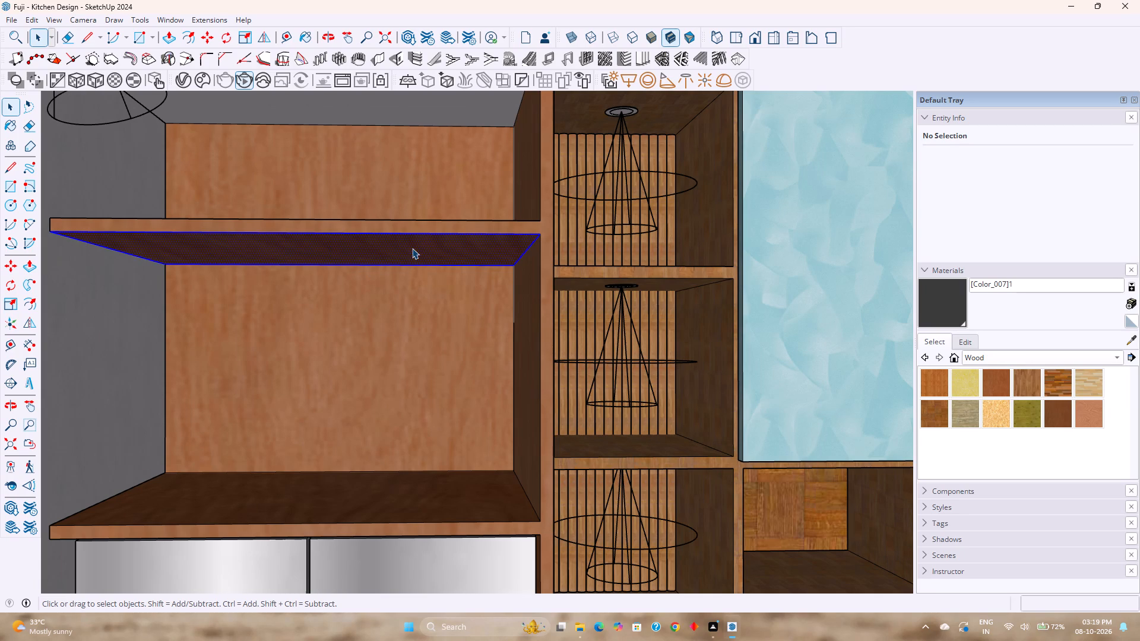
key("p")
left_click(410, 248)
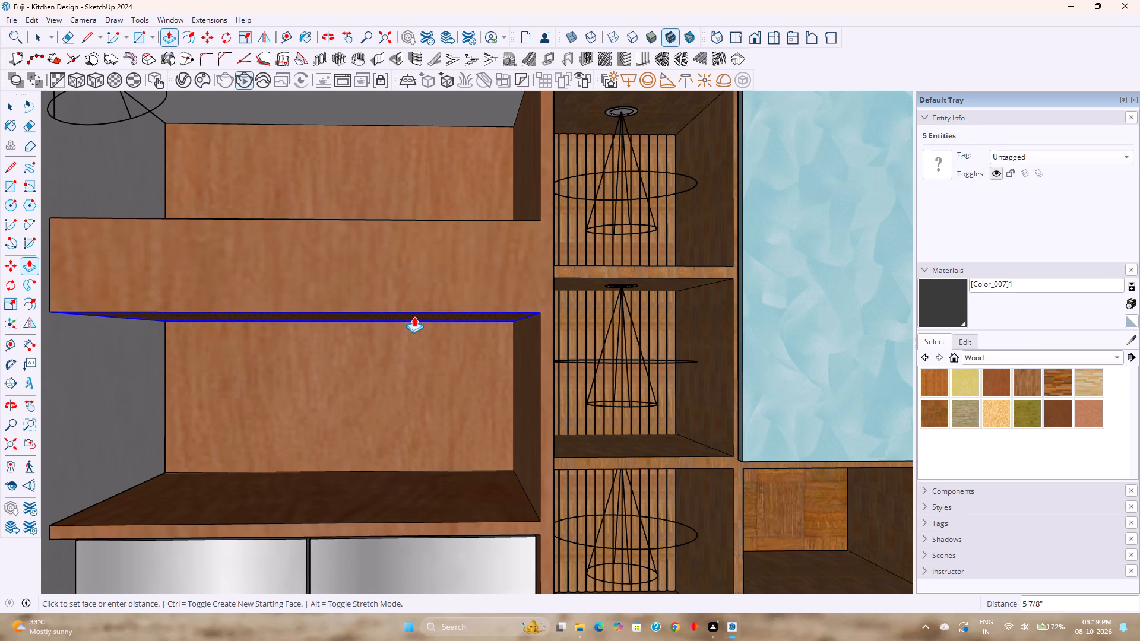
key("4")
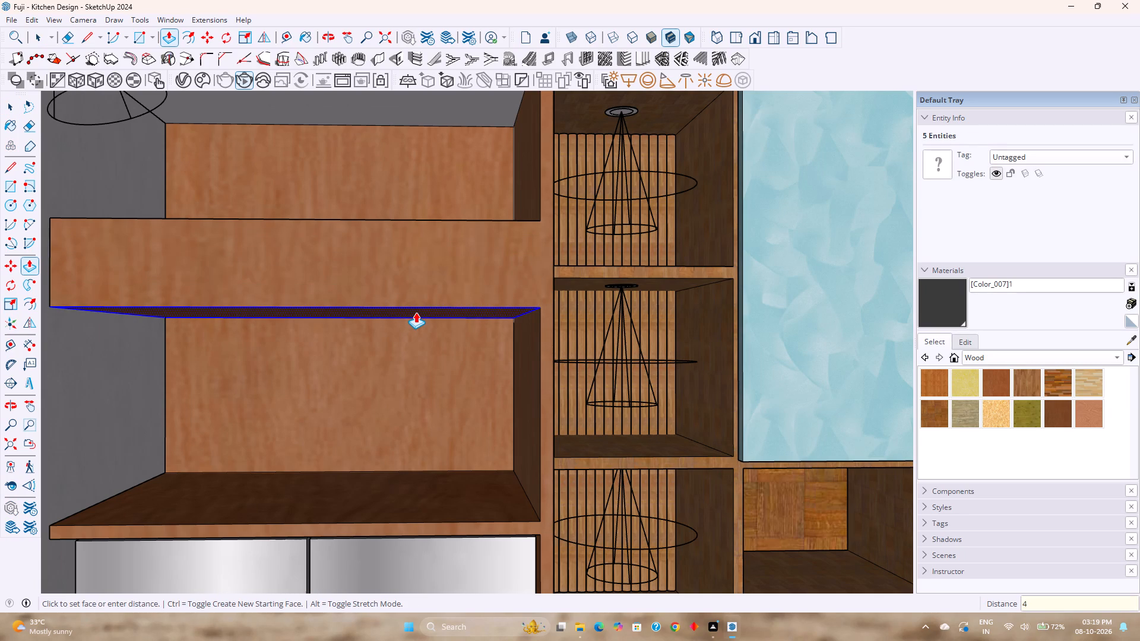
key("Return")
Push/Pull the top face of the same shelf above the refrigerator downward by 4".
middle_click_drag(409, 293, 426, 376)
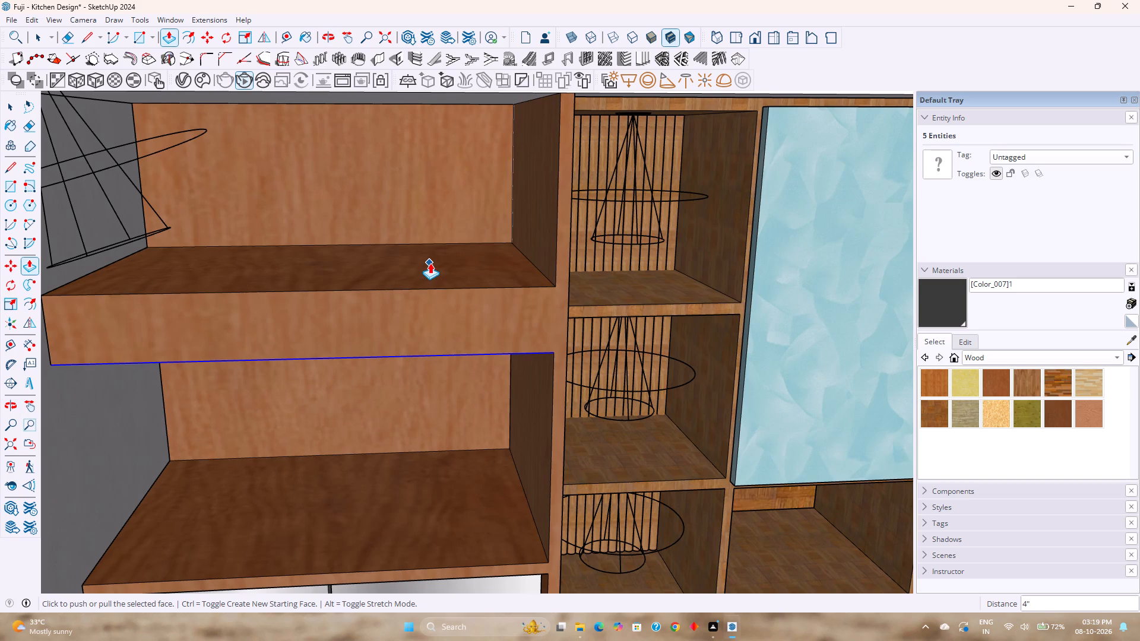
key("Escape")
left_click(443, 261)
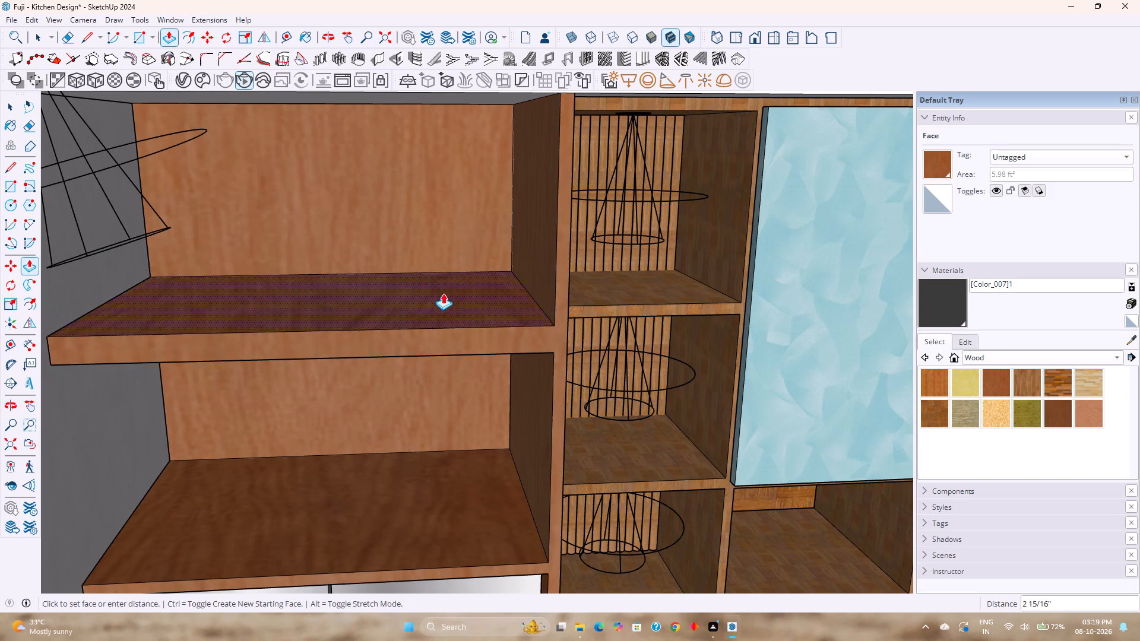
key("4")
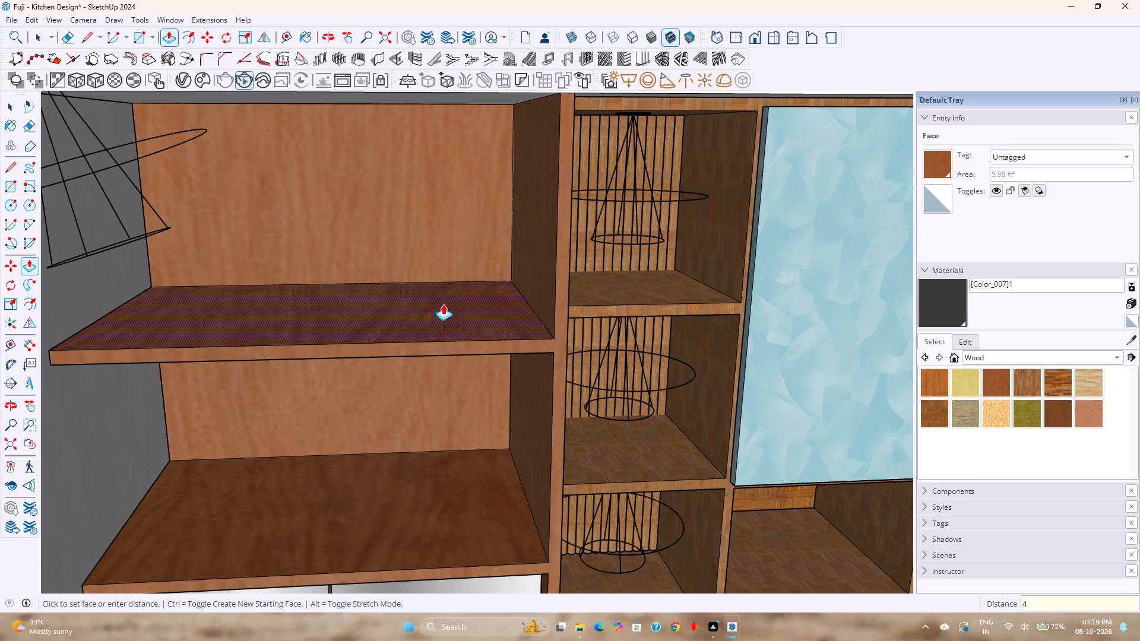
key("Return")
key("space")
key("Escape")
key("space")
key("Escape")
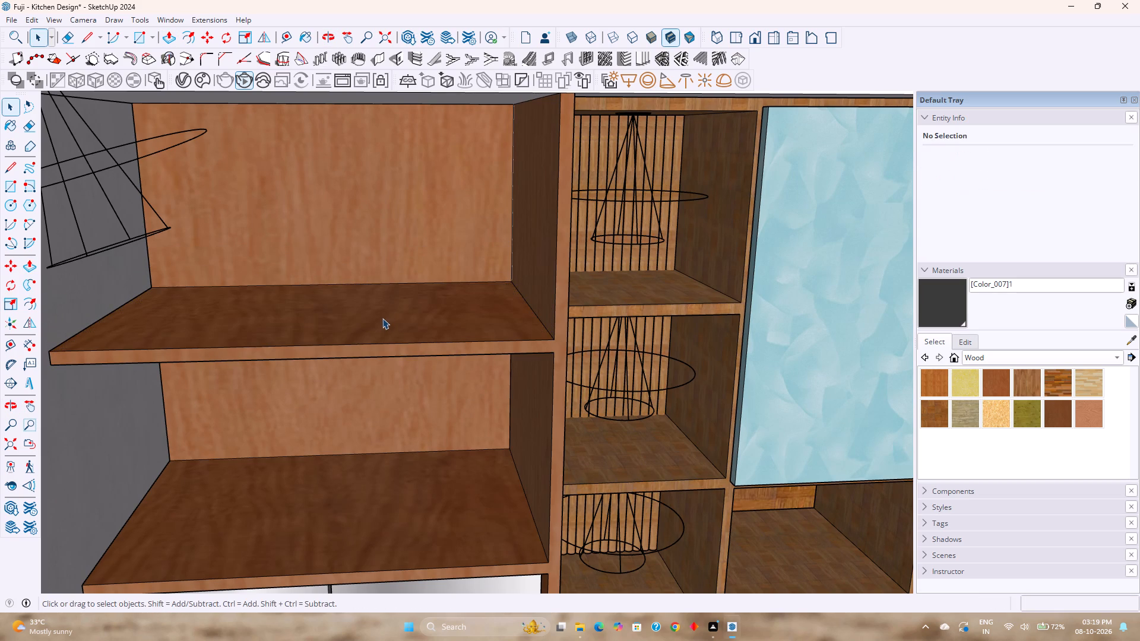
Save the kitchen design model with the lowered shelf.
scroll(391, 325, "down", 3)
middle_click_drag(391, 325, 350, 267)
left_click(11, 449)
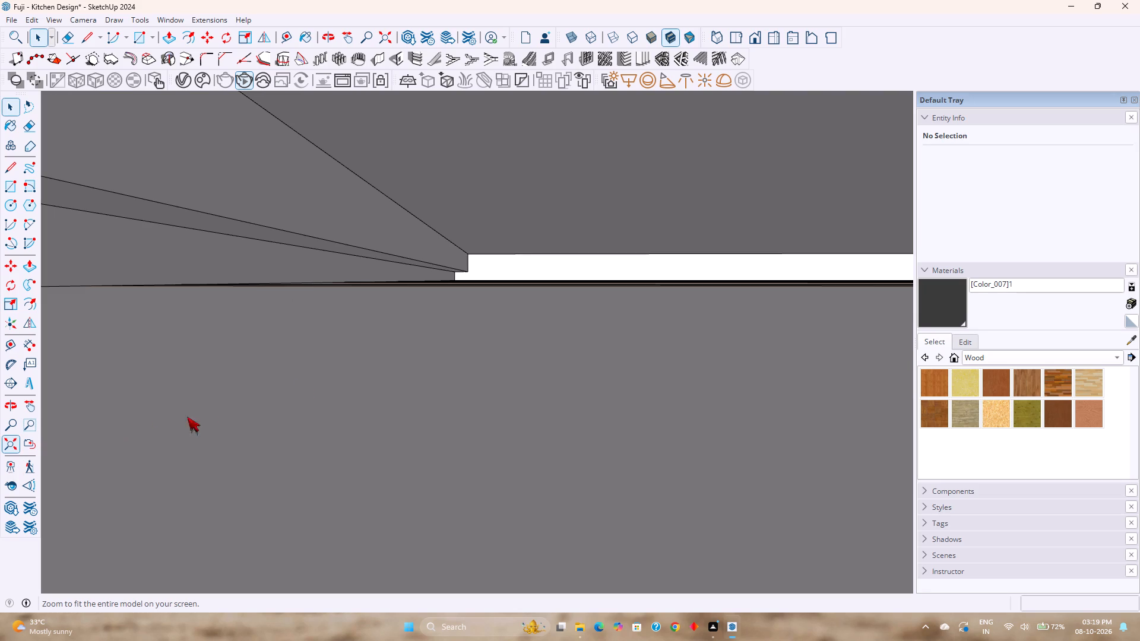
middle_click_drag(588, 286, 506, 275)
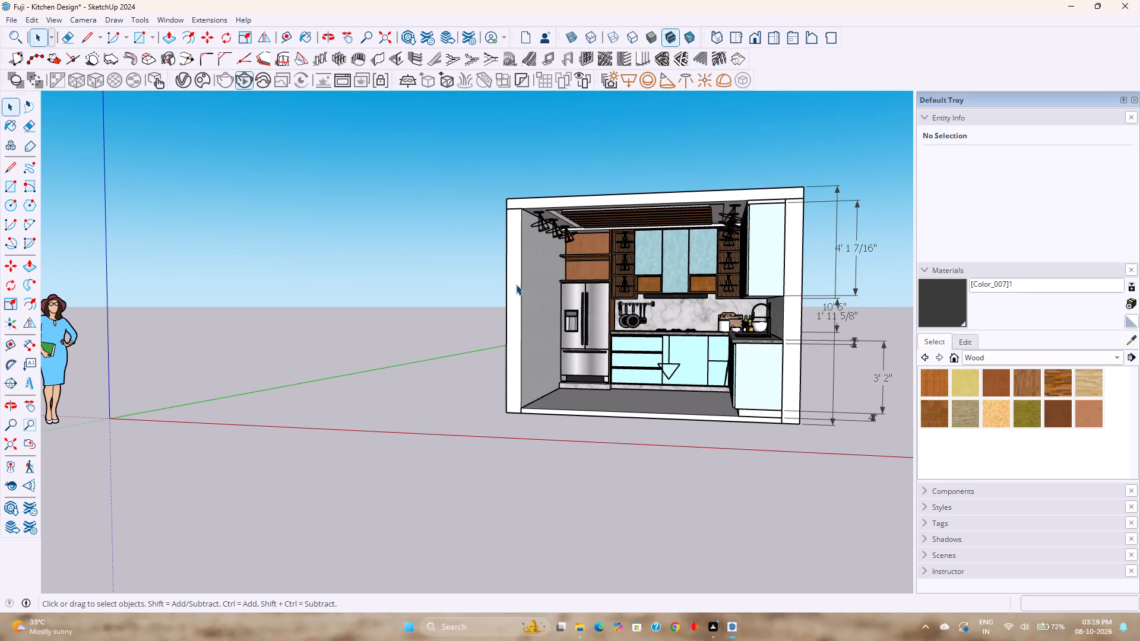
key("Escape")
key("Escape")
key("space")
key("ctrl+s")
Examine the kitchen interior from an angle, including the sink counter and the glass-door cabinets on the side wall.
scroll(723, 293, "up", 3)
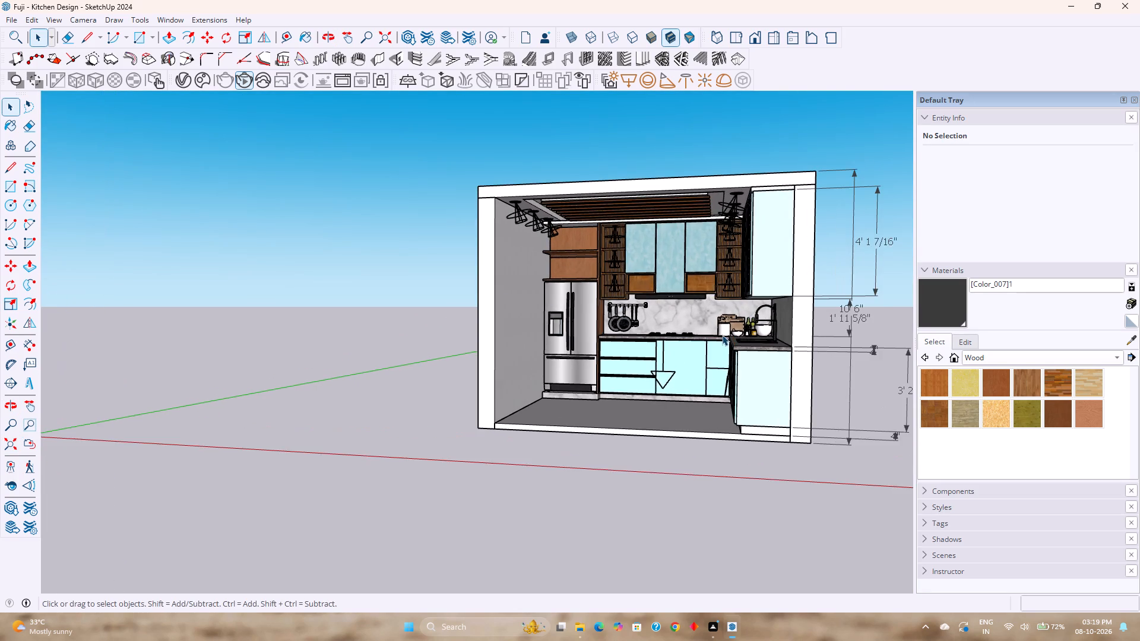
scroll(722, 334, "up", 3)
scroll(726, 330, "up", 2, "shift")
middle_click_drag(726, 329, 629, 383, "shift")
middle_click_drag(623, 380, 631, 380)
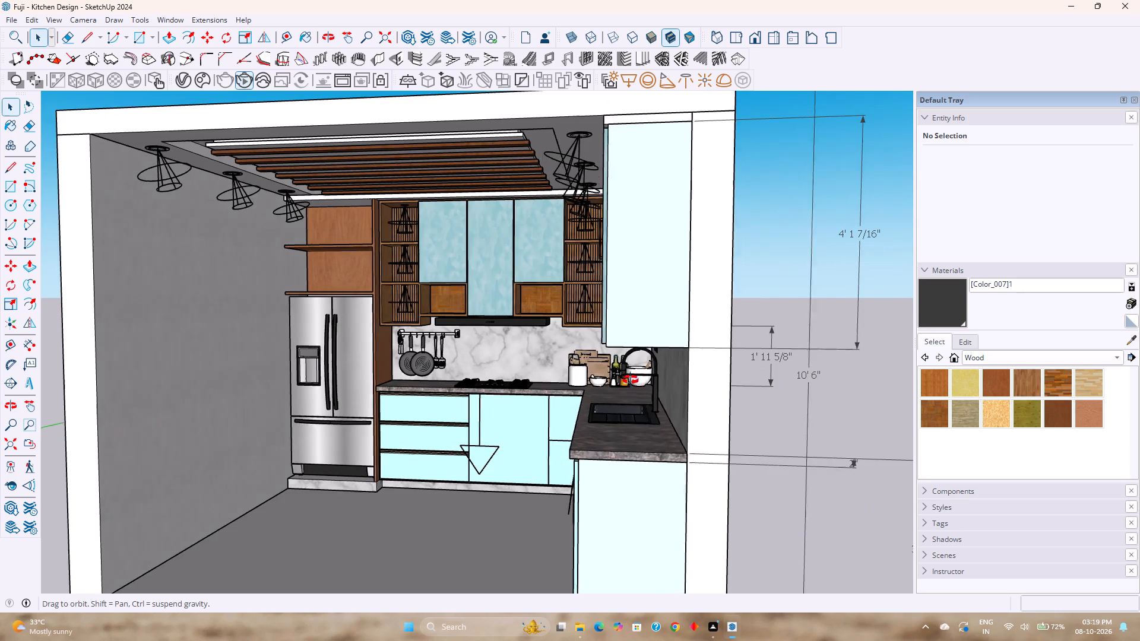
middle_click_drag(631, 380, 691, 388)
middle_click_drag(664, 392, 620, 352, "shift")
middle_click_drag(620, 351, 680, 361)
scroll(680, 361, "up", 1)
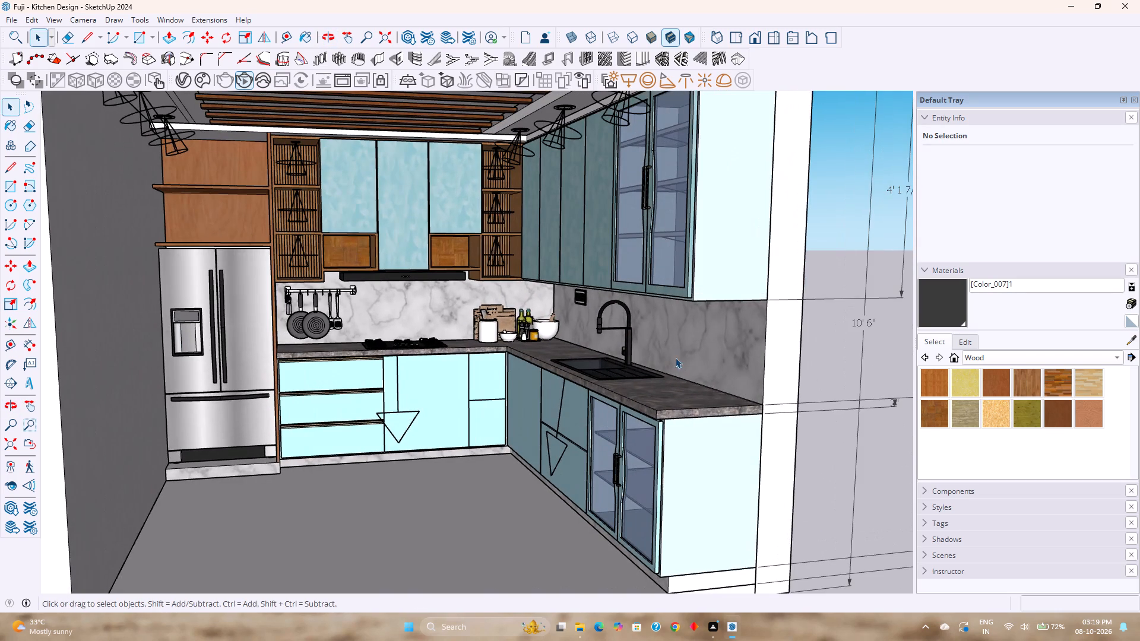
scroll(505, 362, "up", 2)
scroll(505, 362, "down", 2)
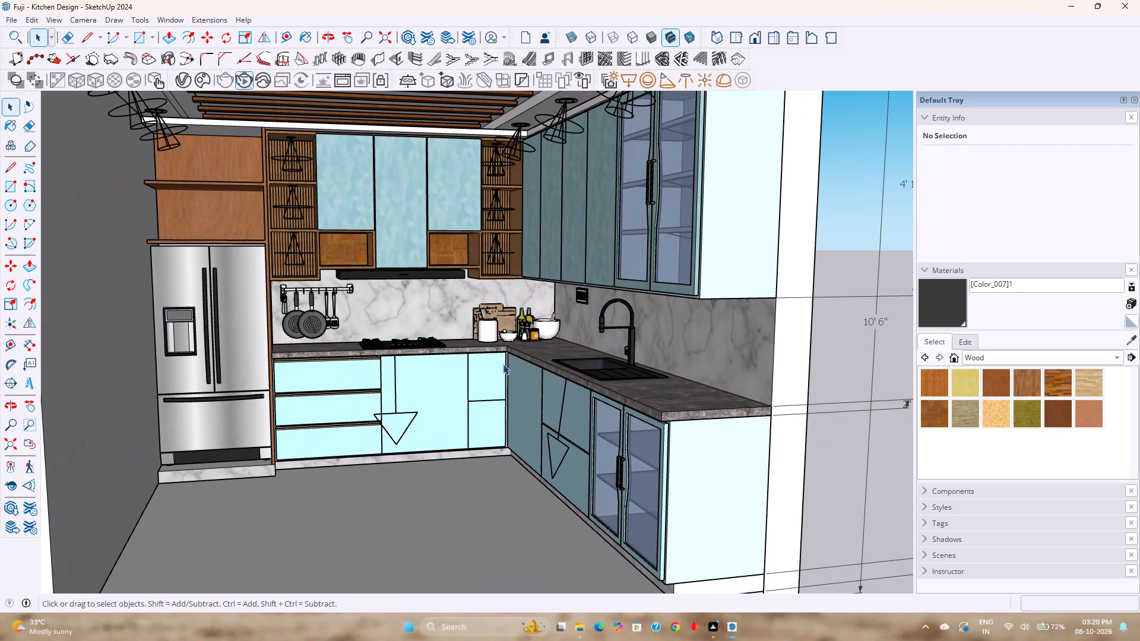
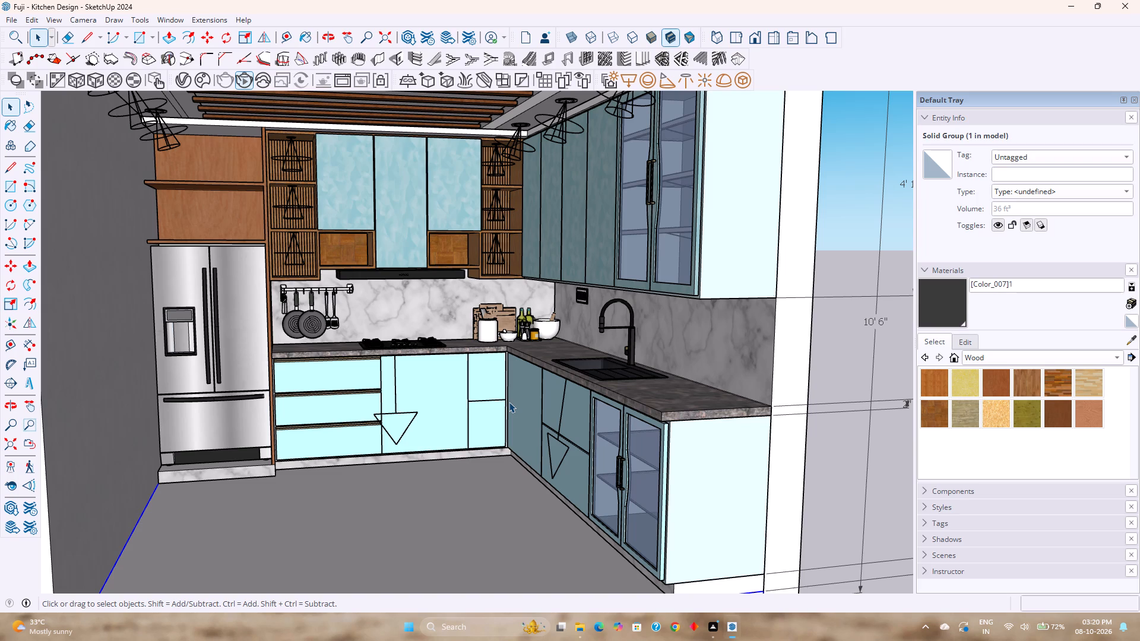
Examine the kitchen from several angles, including the ceiling slats, pendant lights, upper cabinets and the shelves above the refrigerator.
scroll(505, 344, "down", 4)
middle_click_drag(529, 367, 510, 369)
left_click(761, 554)
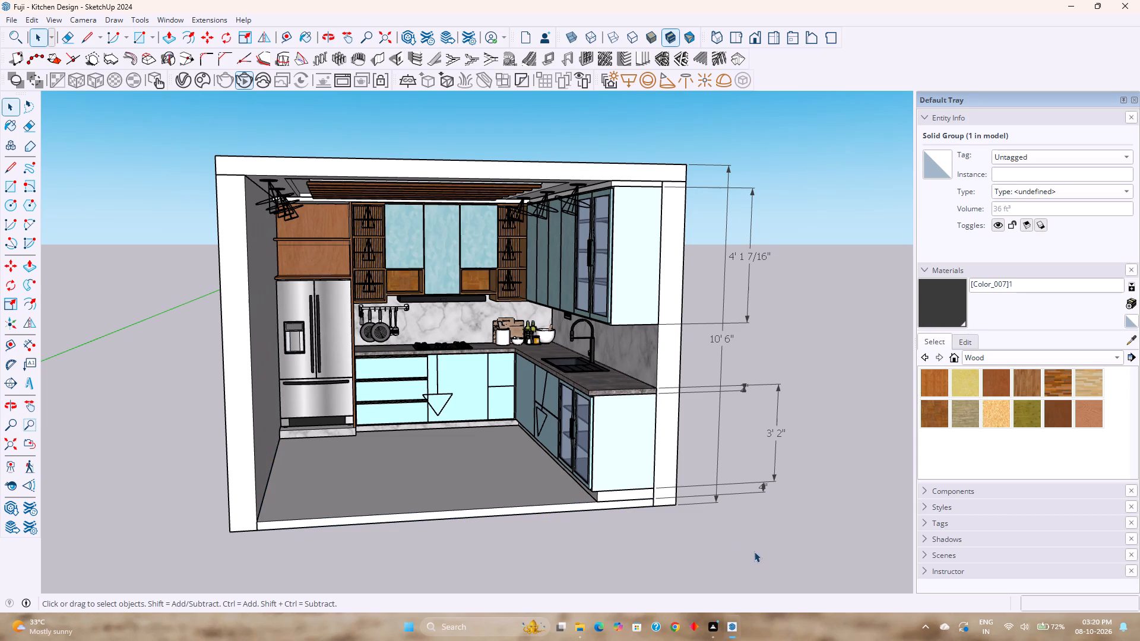
middle_click_drag(729, 547, 710, 540)
scroll(487, 409, "up", 2)
middle_click_drag(487, 408, 484, 471)
middle_click_drag(487, 468, 470, 435)
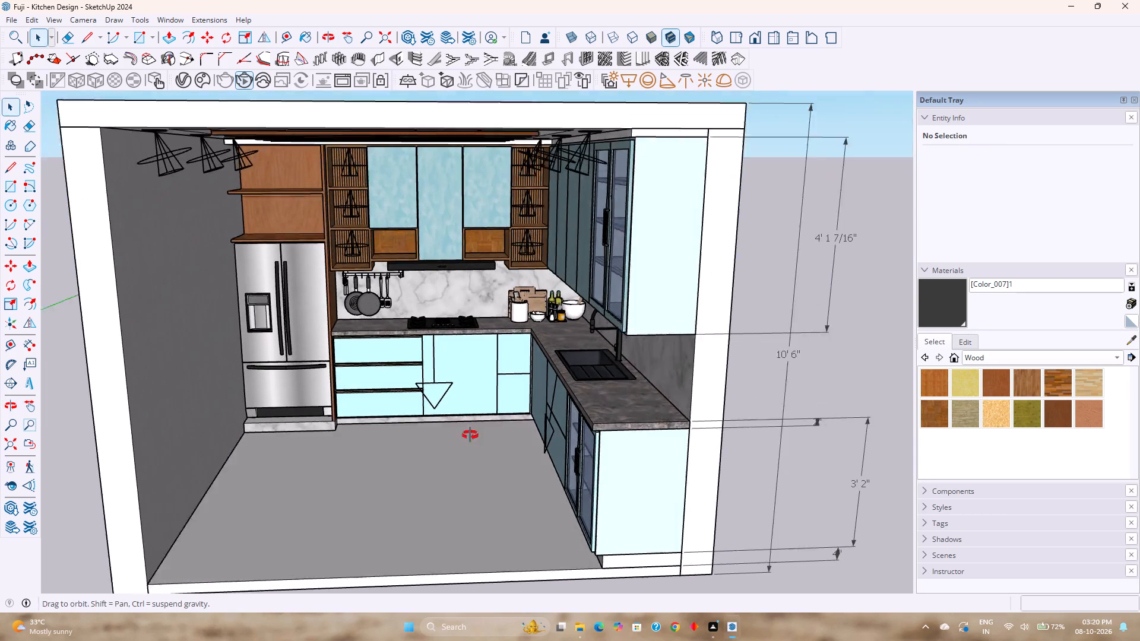
middle_click_drag(470, 435, 465, 410)
middle_click_drag(508, 399, 541, 449, "shift")
middle_click_drag(540, 454, 507, 417)
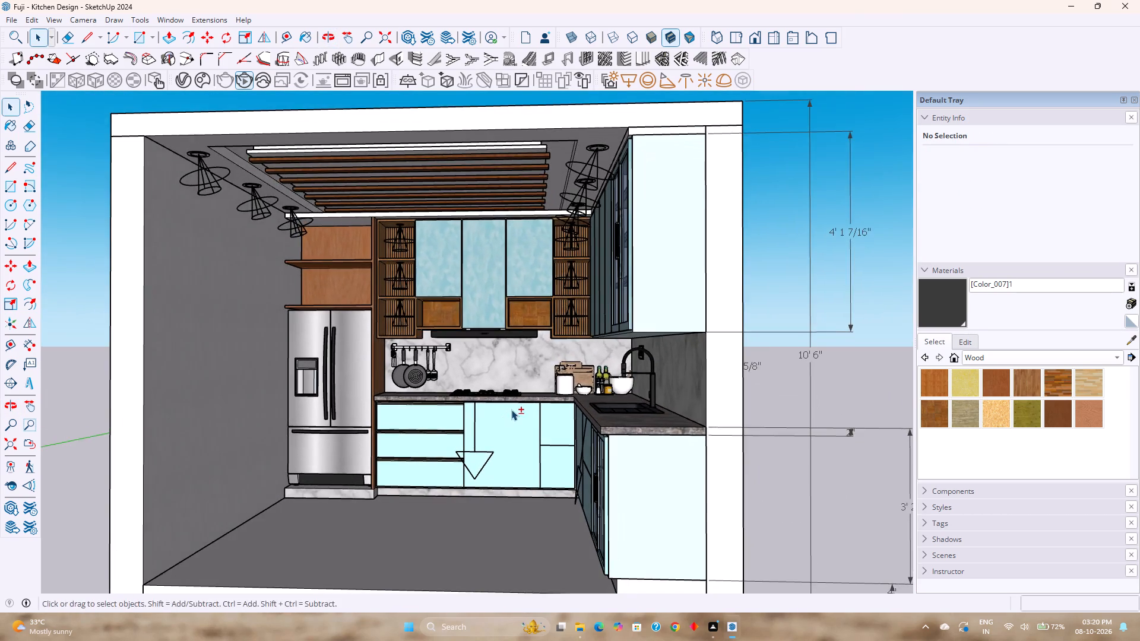
middle_click_drag(512, 408, 506, 493, "shift")
scroll(505, 464, "down", 3)
scroll(555, 478, "up", 2)
middle_click_drag(555, 479, 526, 426, "shift")
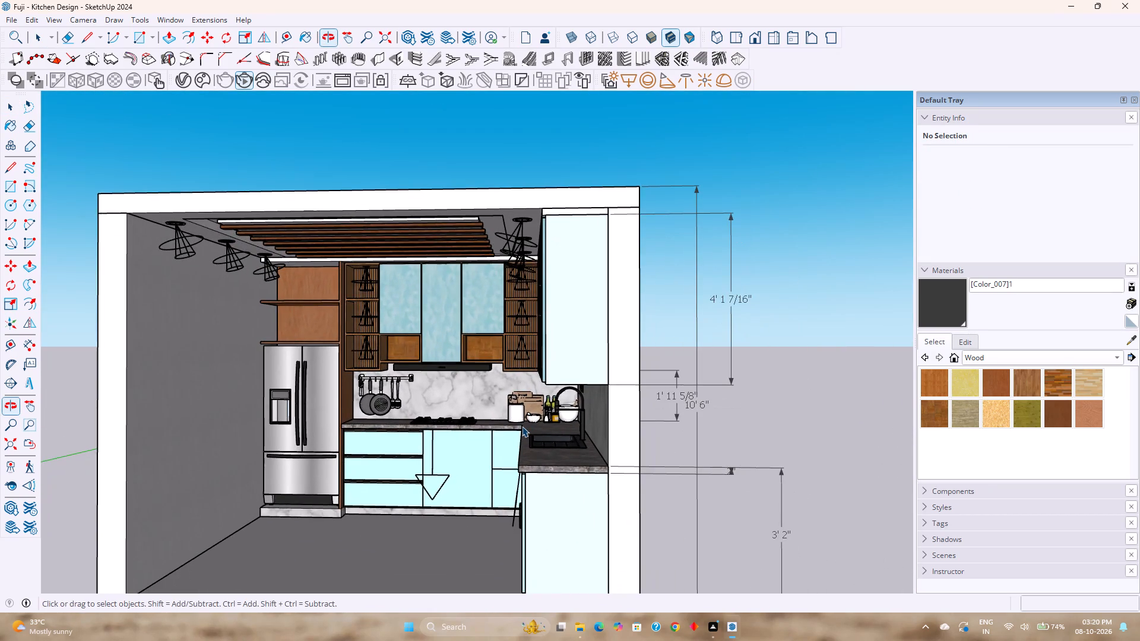
scroll(522, 426, "up", 3)
scroll(517, 430, "down", 2)
middle_click_drag(522, 437, 570, 491, "shift")
middle_click_drag(533, 482, 498, 364)
scroll(496, 356, "up", 2)
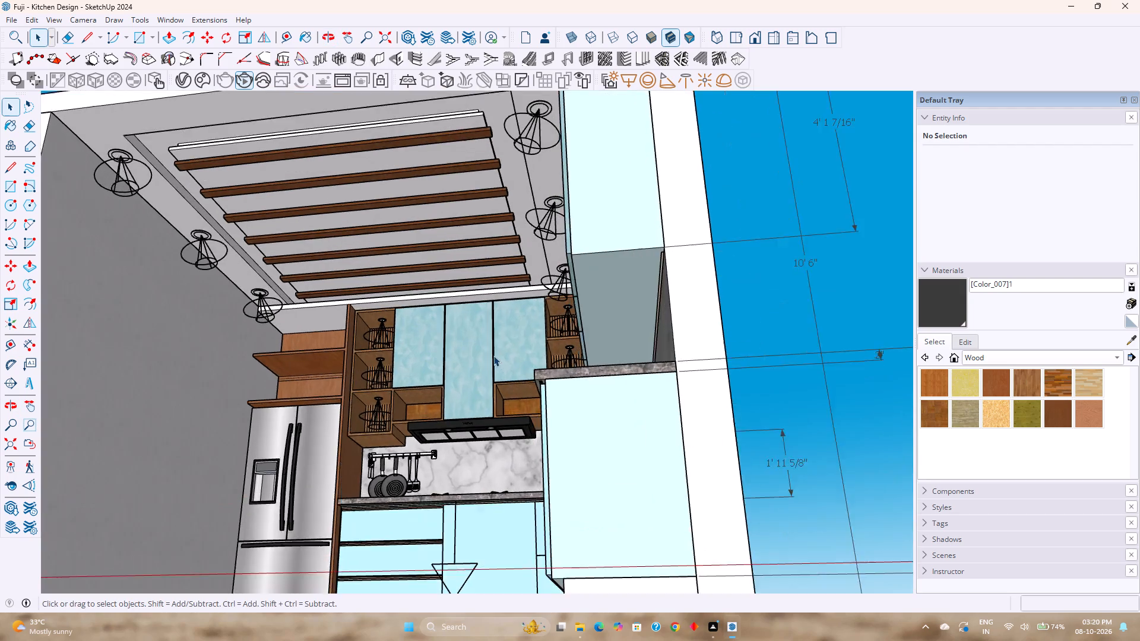
scroll(493, 356, "up", 3)
scroll(493, 356, "down", 3)
middle_click_drag(493, 361, 524, 442)
scroll(486, 304, "up", 5)
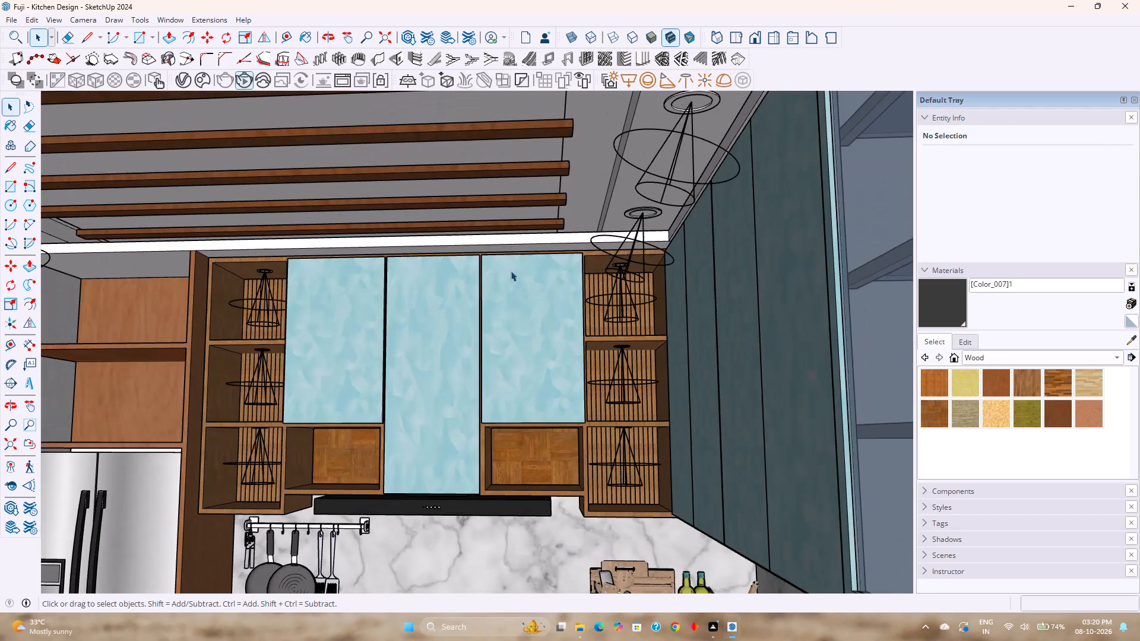
middle_click_drag(590, 222, 559, 317, "shift")
scroll(549, 300, "down", 2)
middle_click_drag(549, 300, 543, 339)
scroll(537, 318, "down", 2)
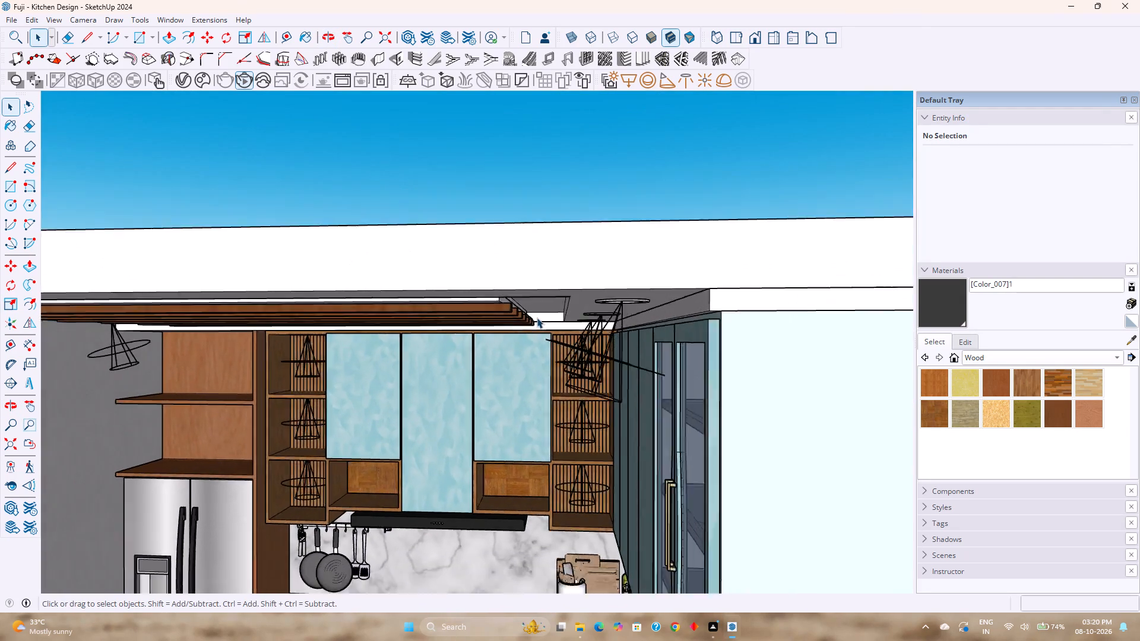
scroll(537, 318, "down", 3)
middle_click_drag(548, 296, 544, 245)
scroll(499, 250, "up", 4)
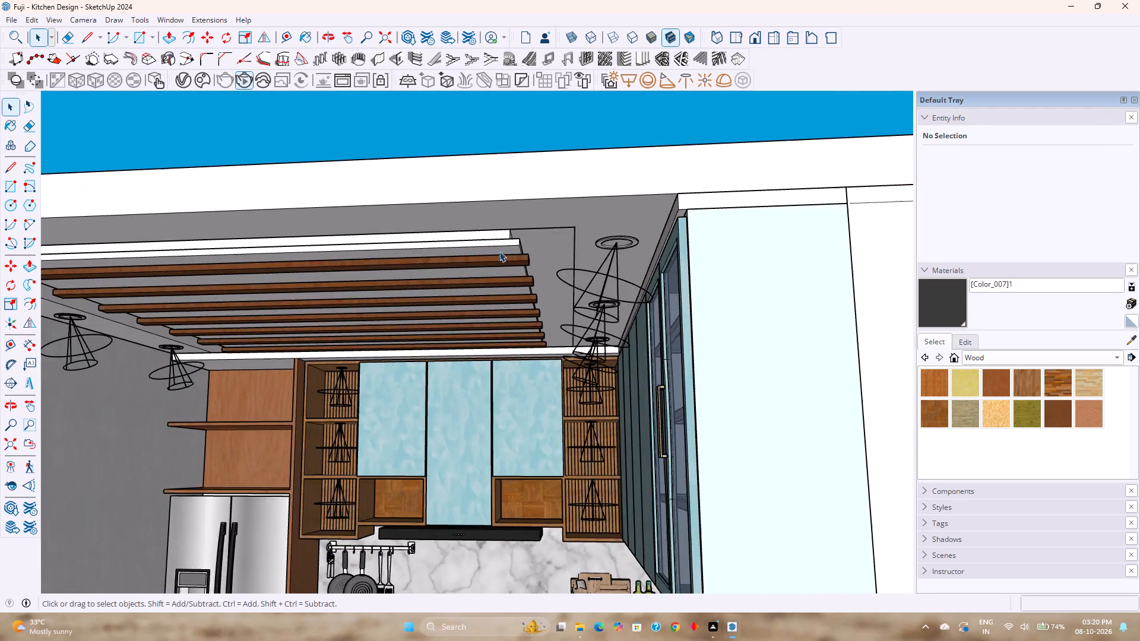
scroll(507, 253, "down", 5)
scroll(579, 279, "down", 4)
Isolate the room shell with its slatted ceiling by inverting the selection and hiding all the other kitchen objects.
left_click(559, 243)
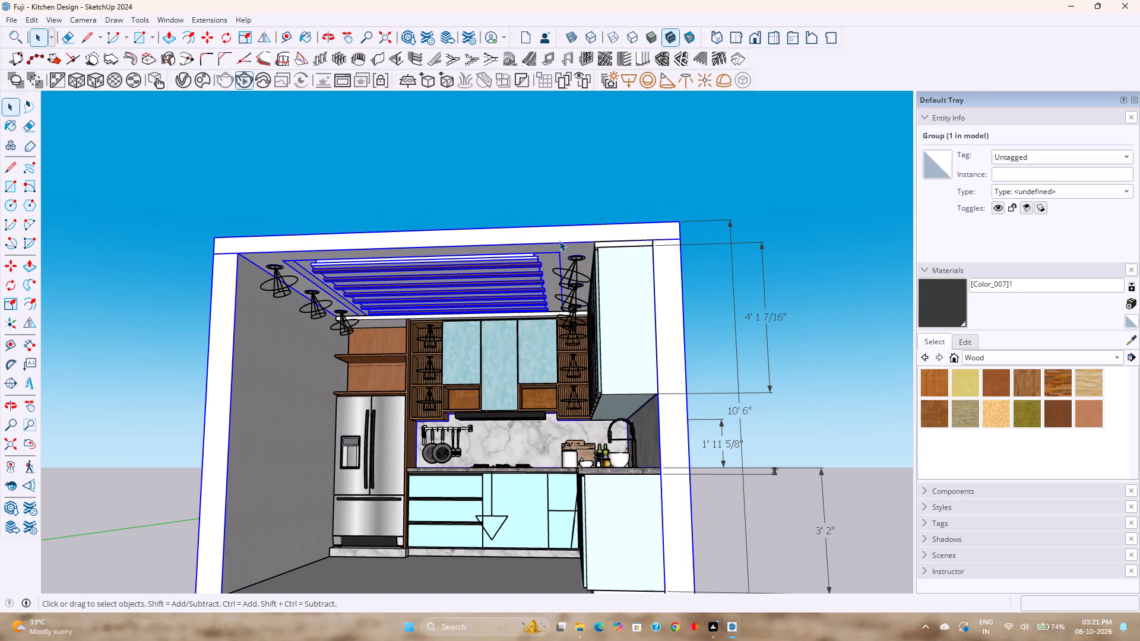
right_click(562, 239)
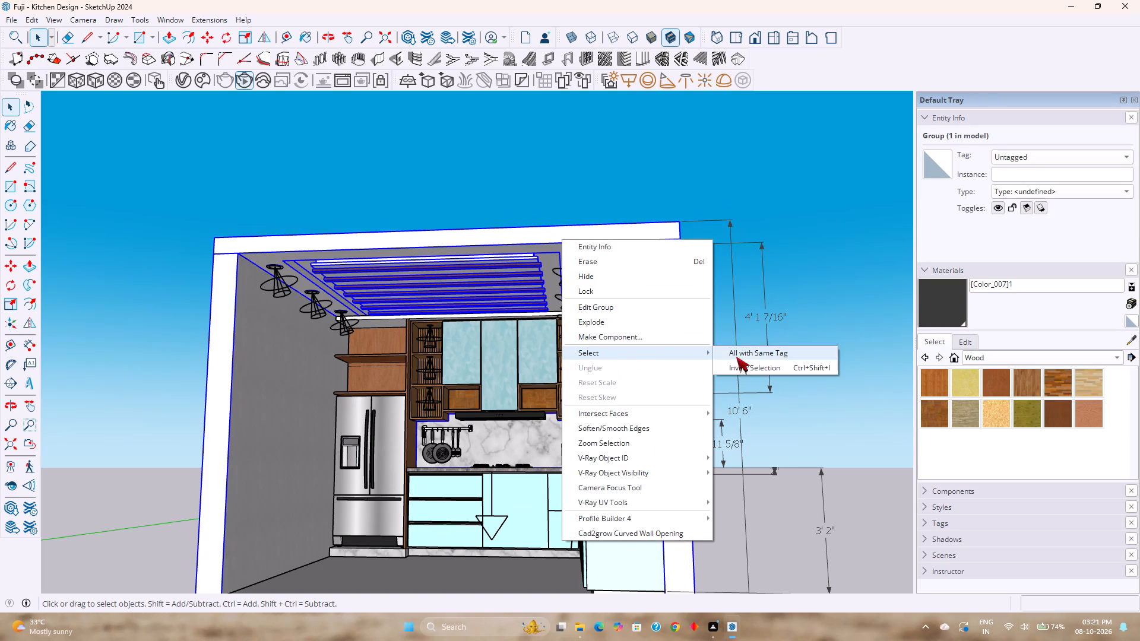
left_click(745, 366)
right_click(640, 318)
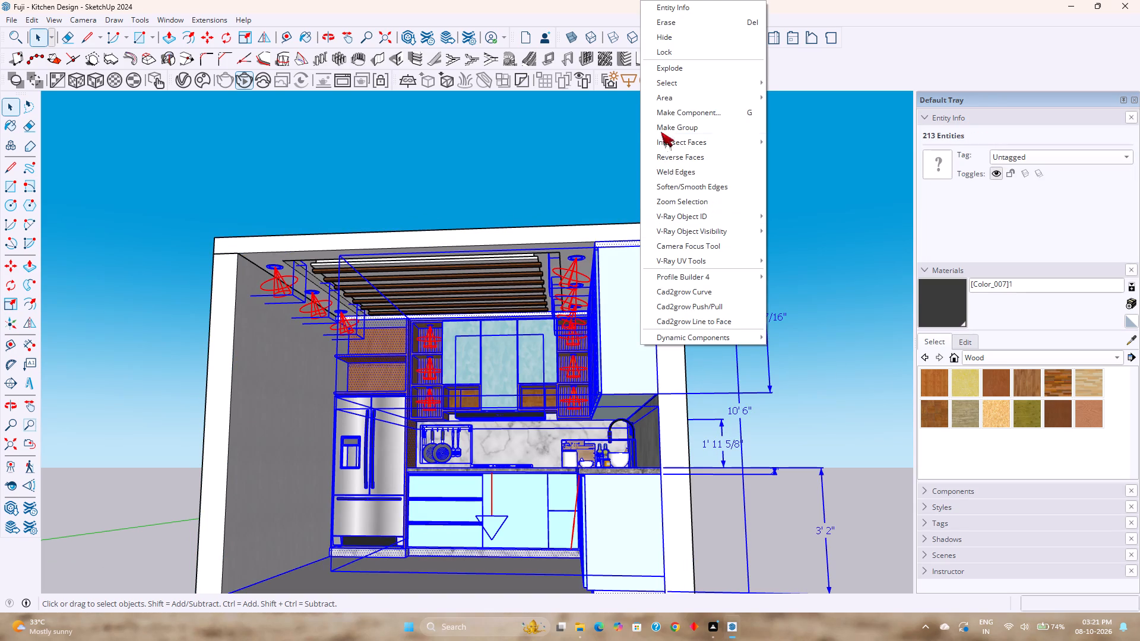
left_click(676, 36)
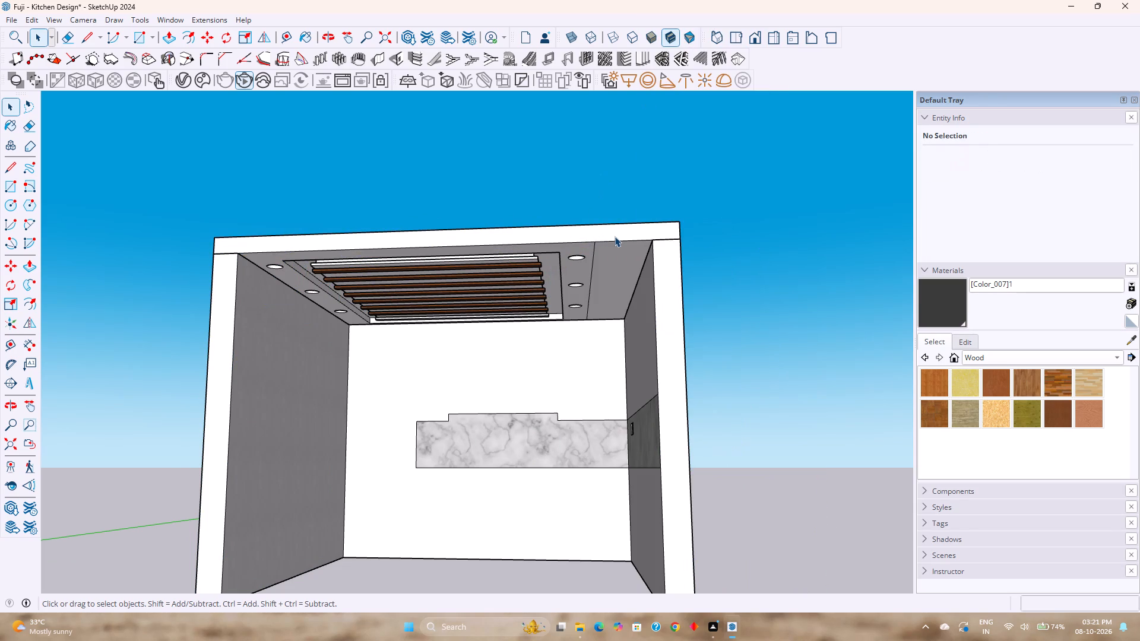
Open the room group and isolate its ceiling group by inverting the selection and hiding the walls and backsplash.
triple_click(615, 236)
right_click(615, 236)
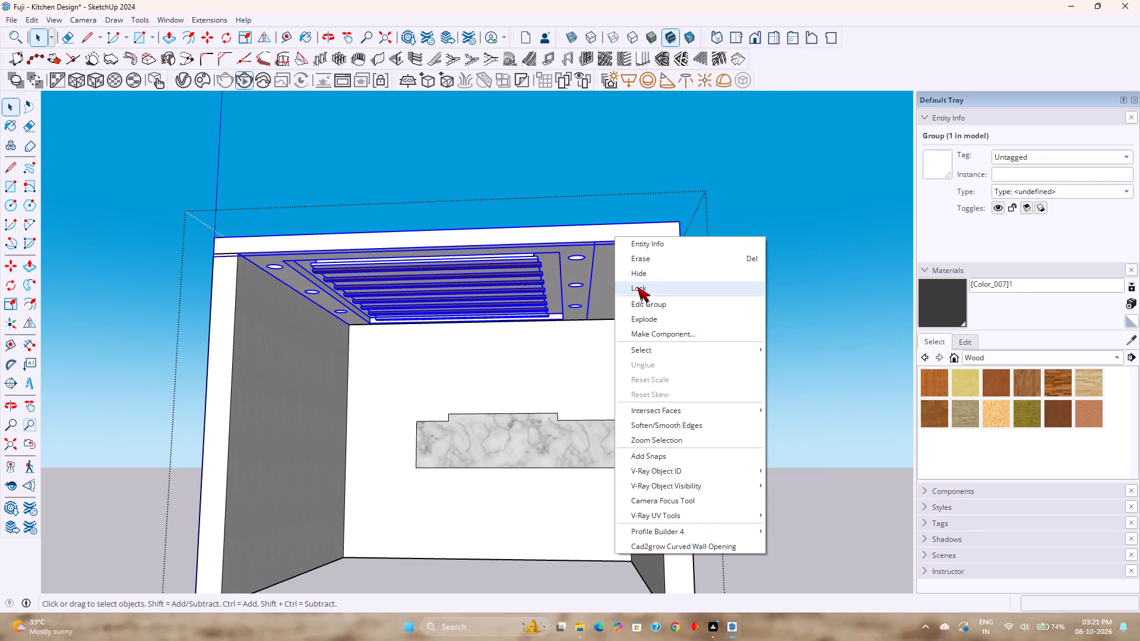
left_click(777, 364)
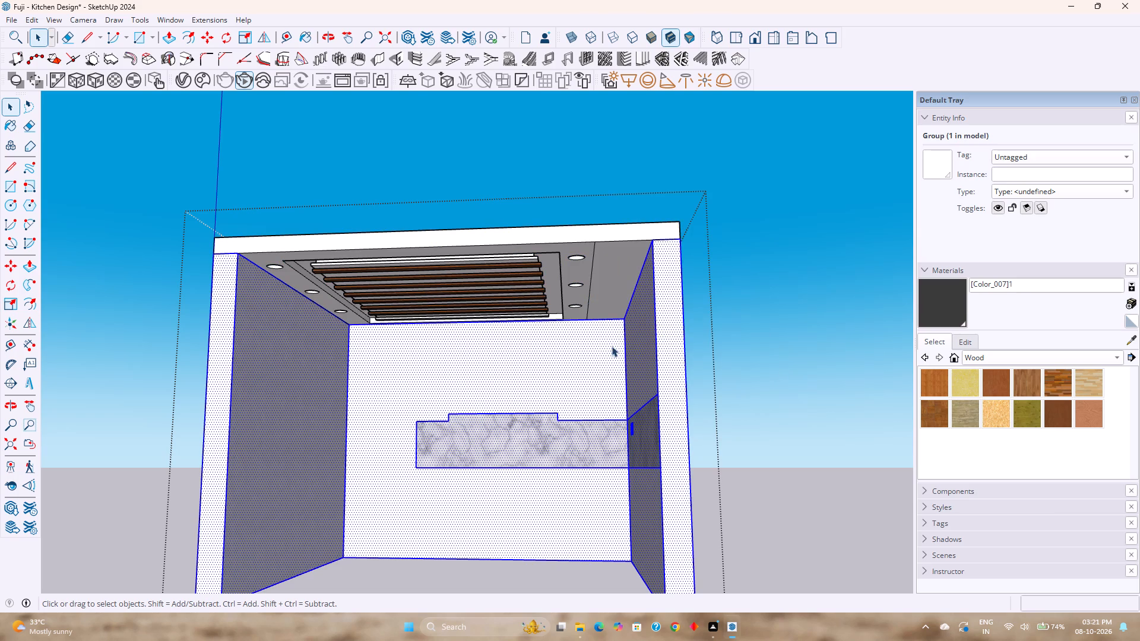
right_click(595, 353)
left_click(619, 46)
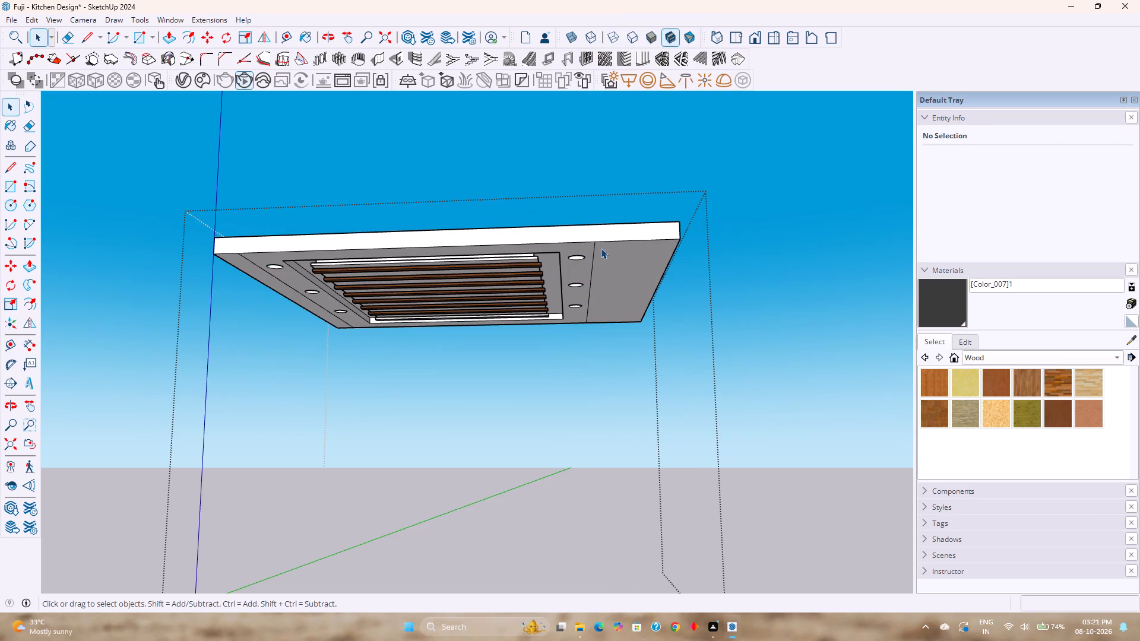
Open the ceiling group for editing and hide its large top face to expose the false-ceiling construction inside.
middle_click_drag(600, 245, 633, 387)
scroll(600, 245, "down", 1)
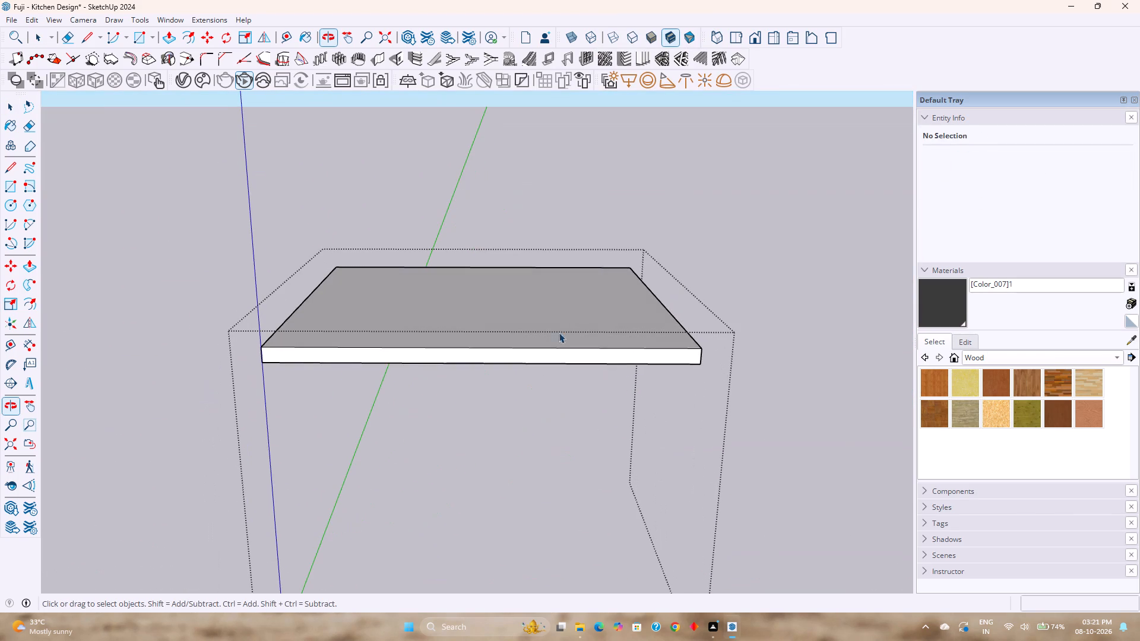
double_click(557, 318)
left_click(556, 313)
right_click(556, 313)
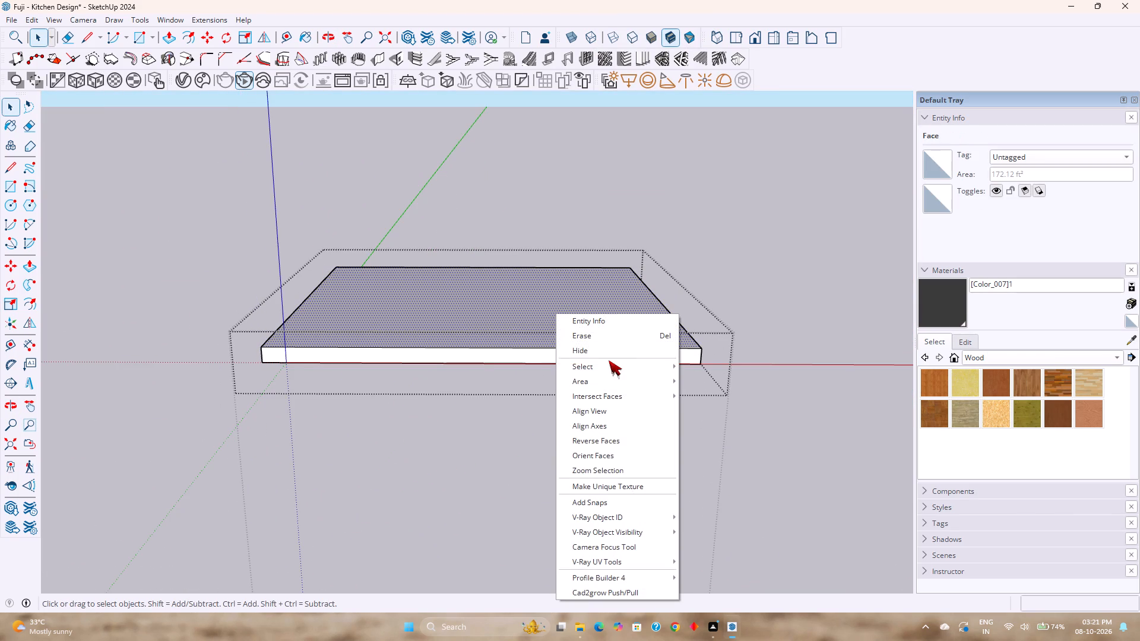
left_click(597, 354)
Hide the rectangular inner top face of the raised central panel, directly above the wooden slats.
middle_click_drag(553, 320, 327, 512)
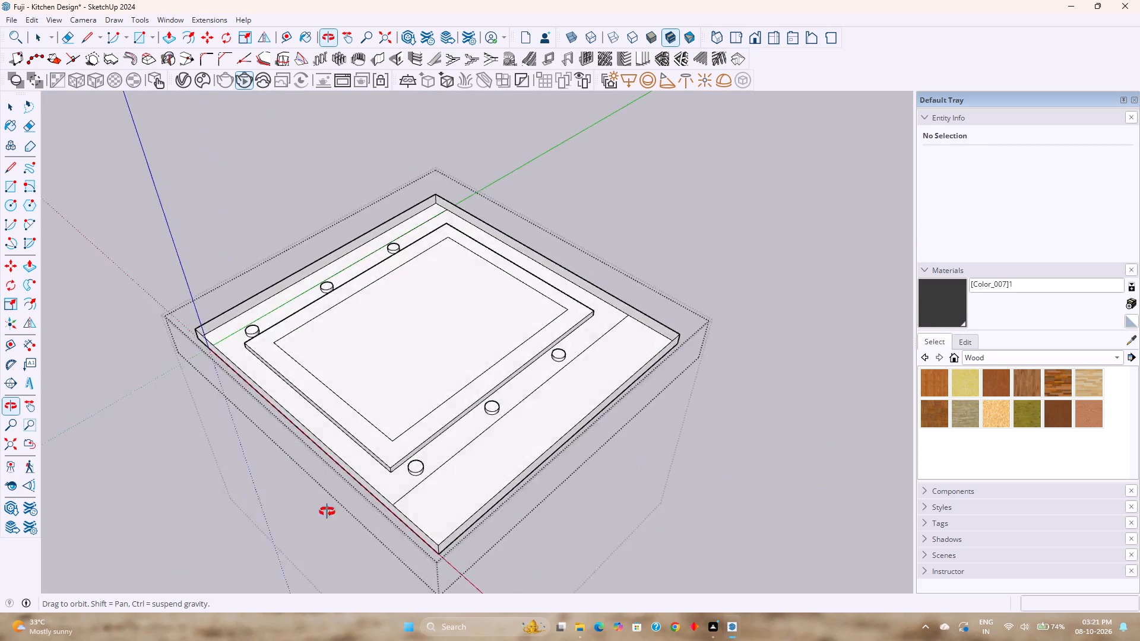
middle_click_drag(327, 512, 549, 371)
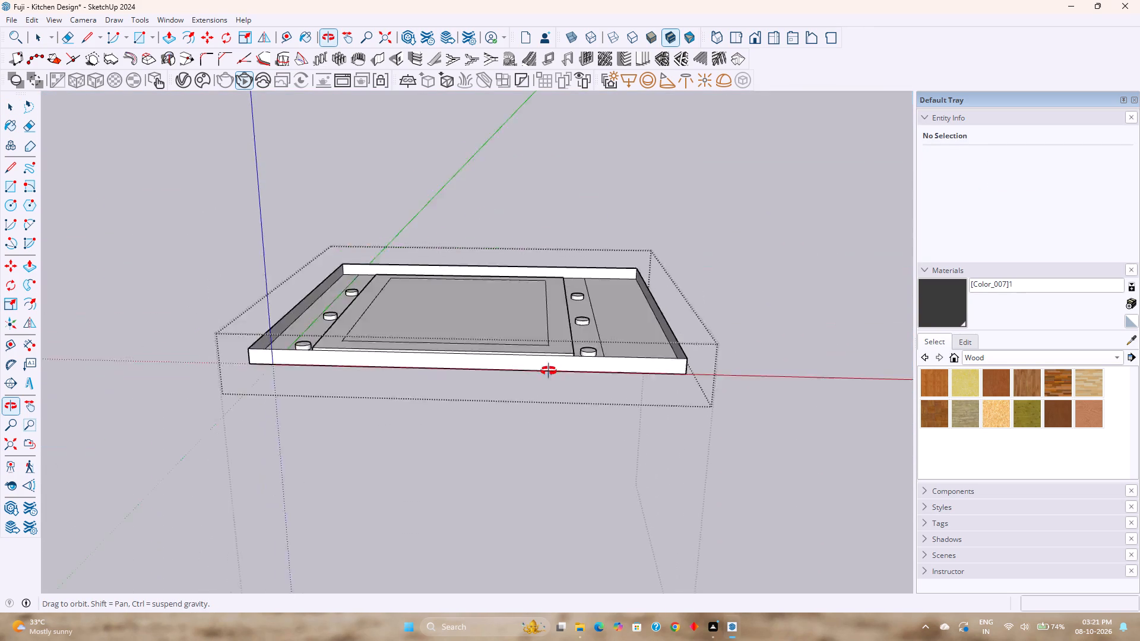
middle_click_drag(549, 371, 481, 442)
scroll(471, 393, "up", 4)
middle_click_drag(496, 410, 484, 373)
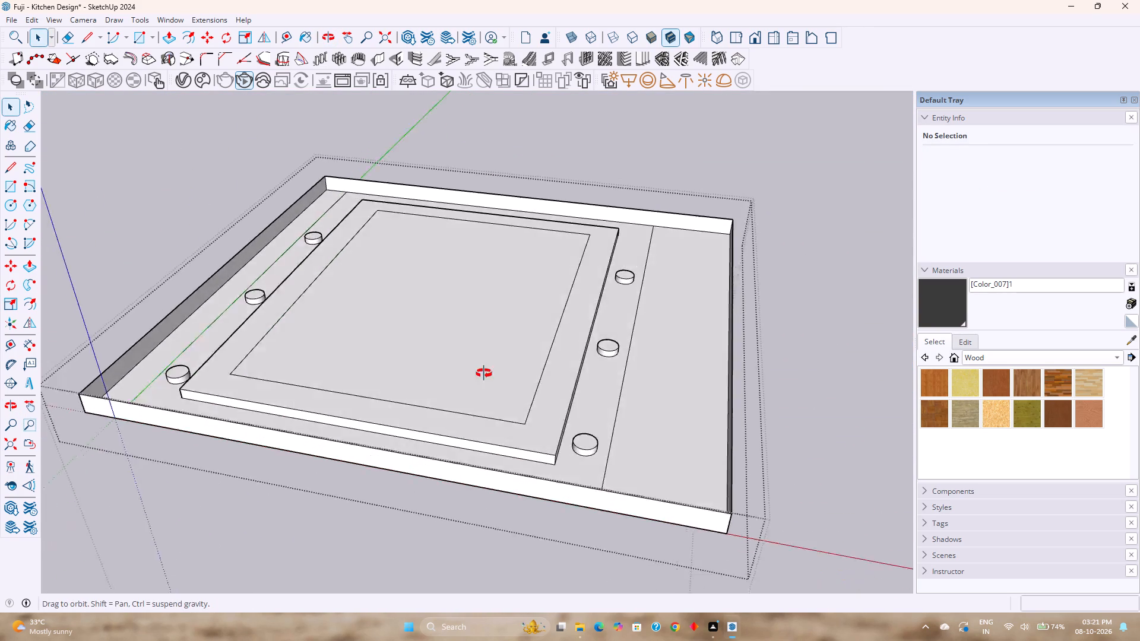
middle_click_drag(484, 373, 474, 232)
scroll(493, 292, "up", 4)
middle_click_drag(505, 305, 463, 290)
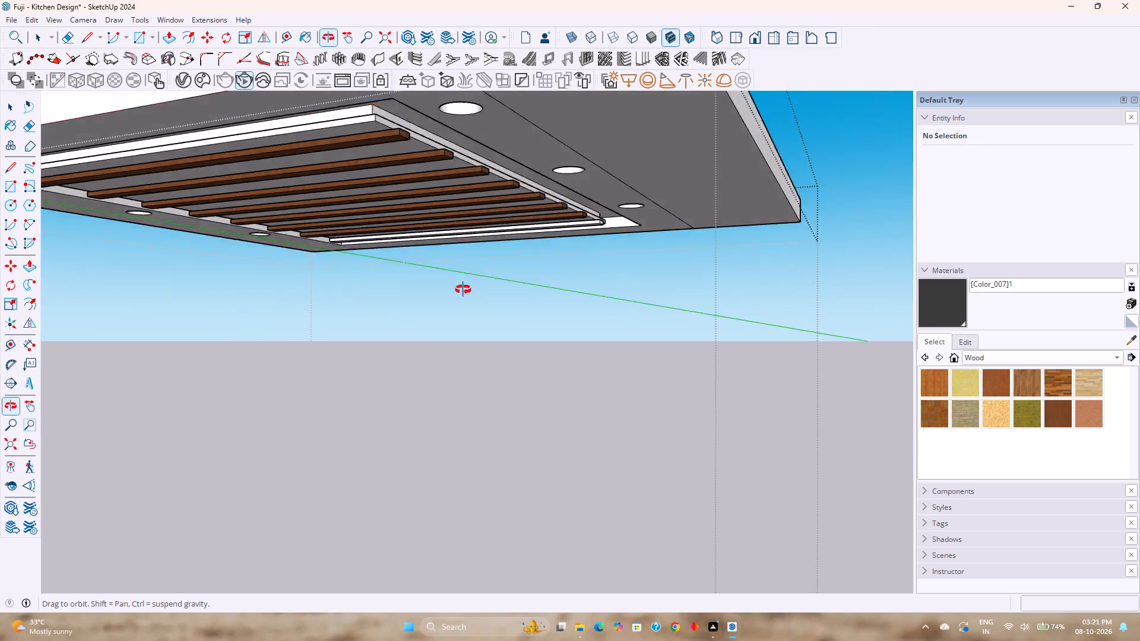
middle_click_drag(463, 290, 536, 450)
left_click(537, 412)
right_click(538, 412)
left_click(550, 158)
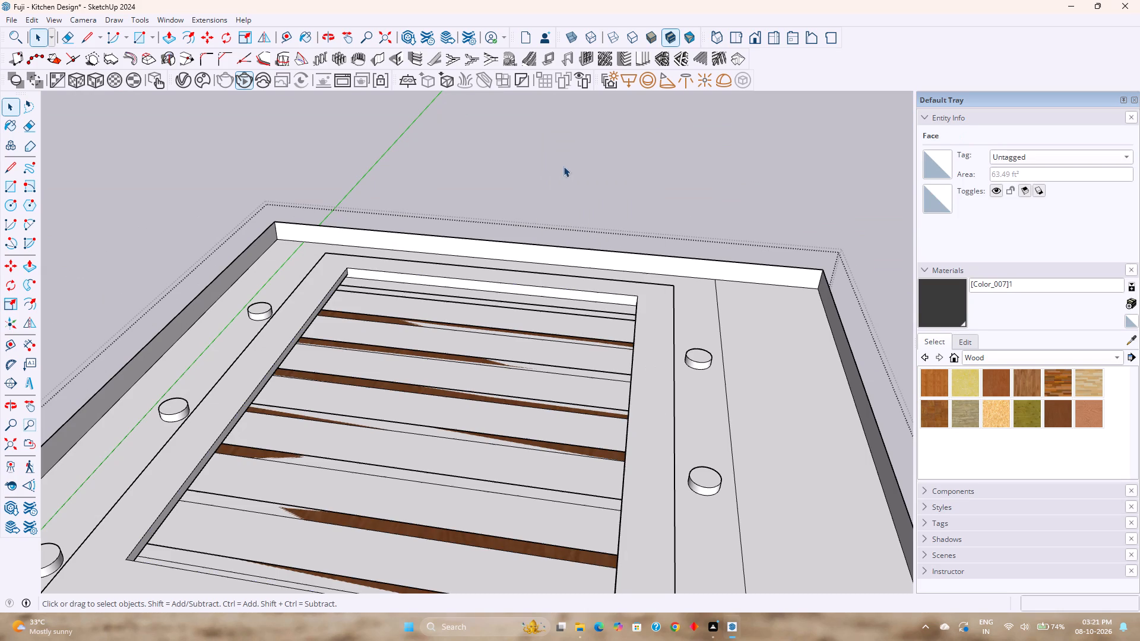
Hide the border face surrounding the slatted recess on top of the raised central panel.
left_click(653, 344)
right_click(653, 344)
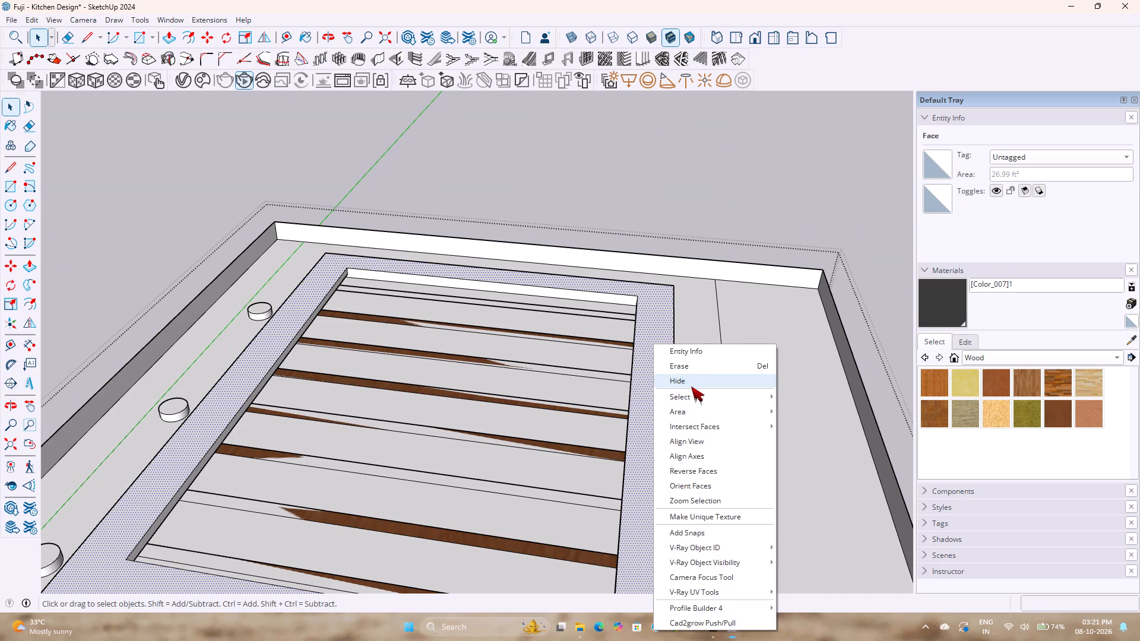
left_click(688, 379)
Offset the narrow ledge face around the slatted recess by about 9/16" to outline a thin strip along its middle.
scroll(635, 369, "up", 2)
middle_click_drag(635, 369, 604, 293)
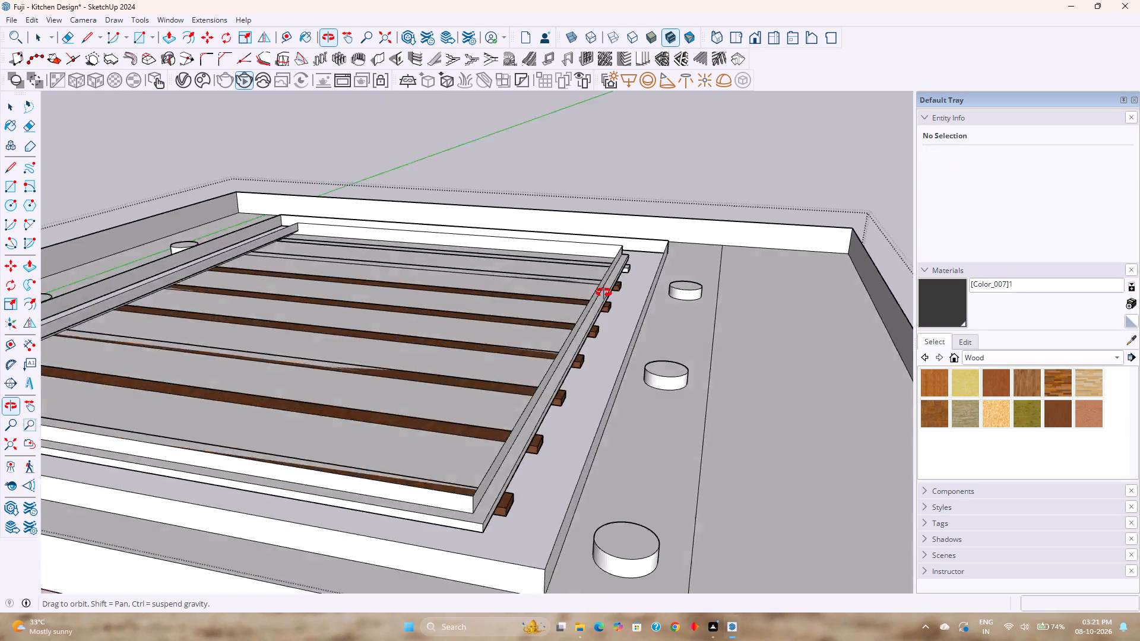
middle_click_drag(604, 293, 603, 274)
middle_click_drag(561, 344, 587, 289, "shift")
middle_click_drag(585, 285, 641, 408)
middle_click_drag(460, 294, 536, 361, "shift")
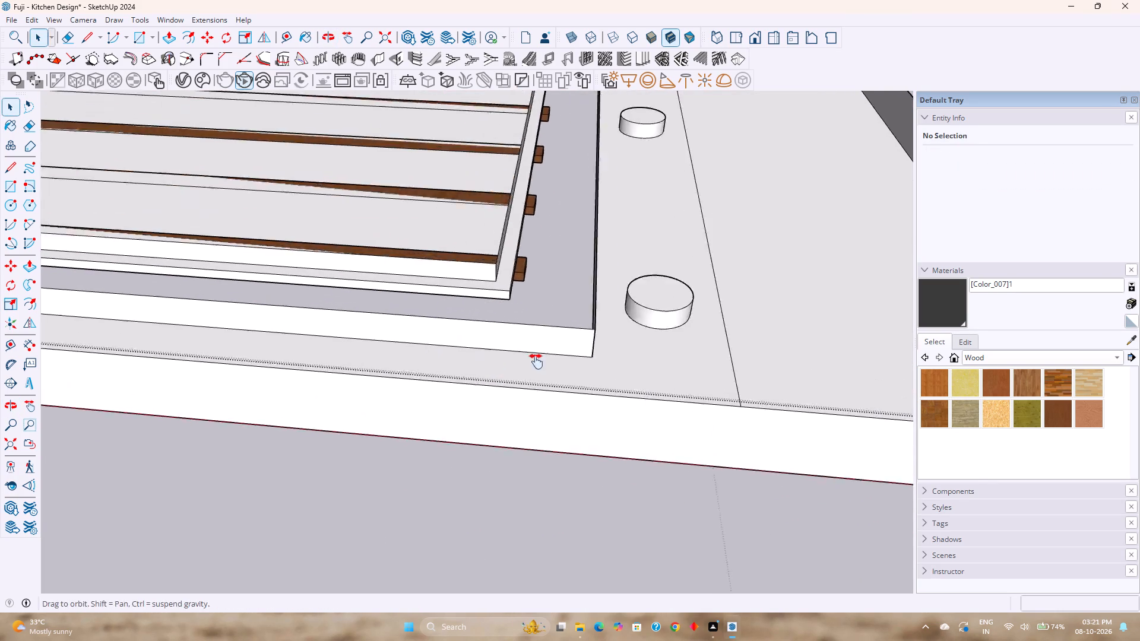
middle_click_drag(536, 361, 578, 399, "shift")
scroll(559, 341, "up", 11)
middle_click_drag(577, 337, 561, 413)
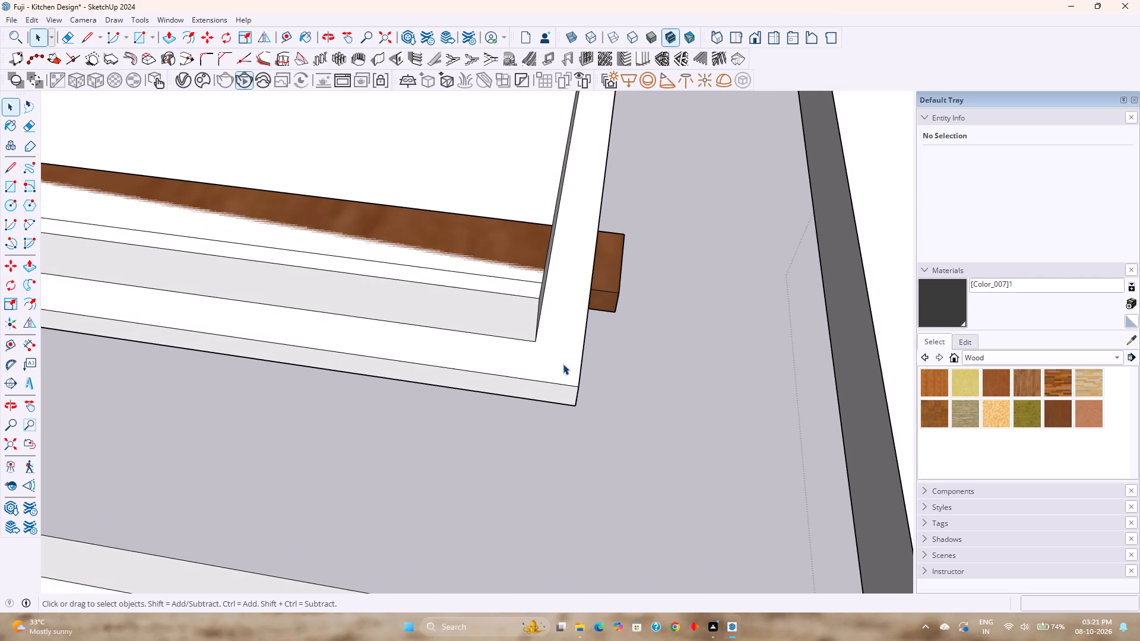
left_click(563, 363)
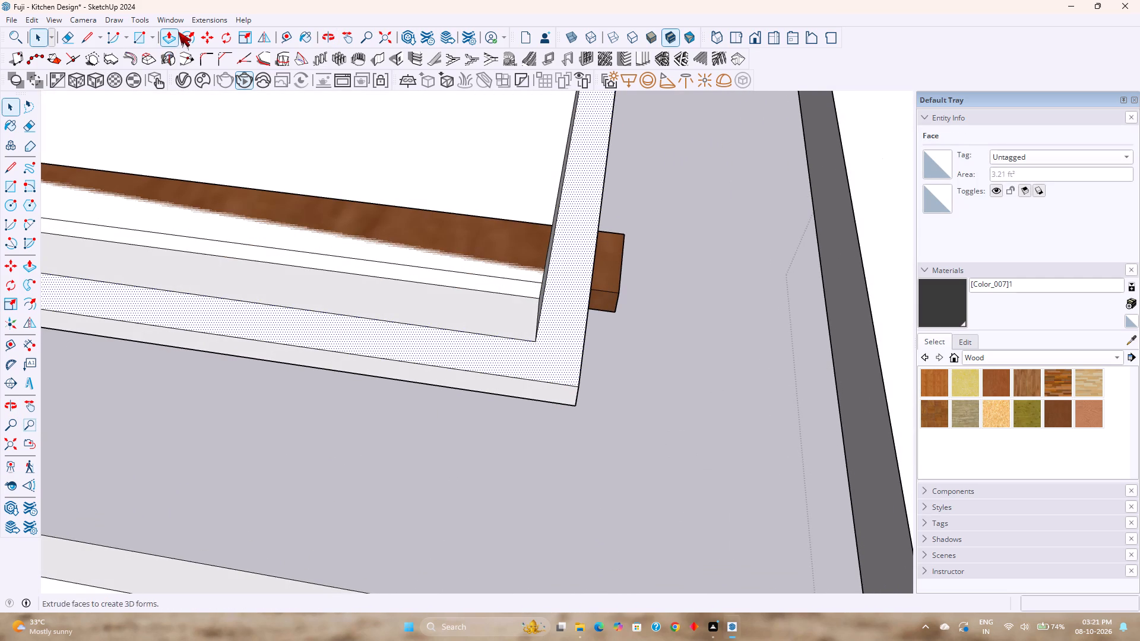
left_click(185, 36)
left_click(381, 318)
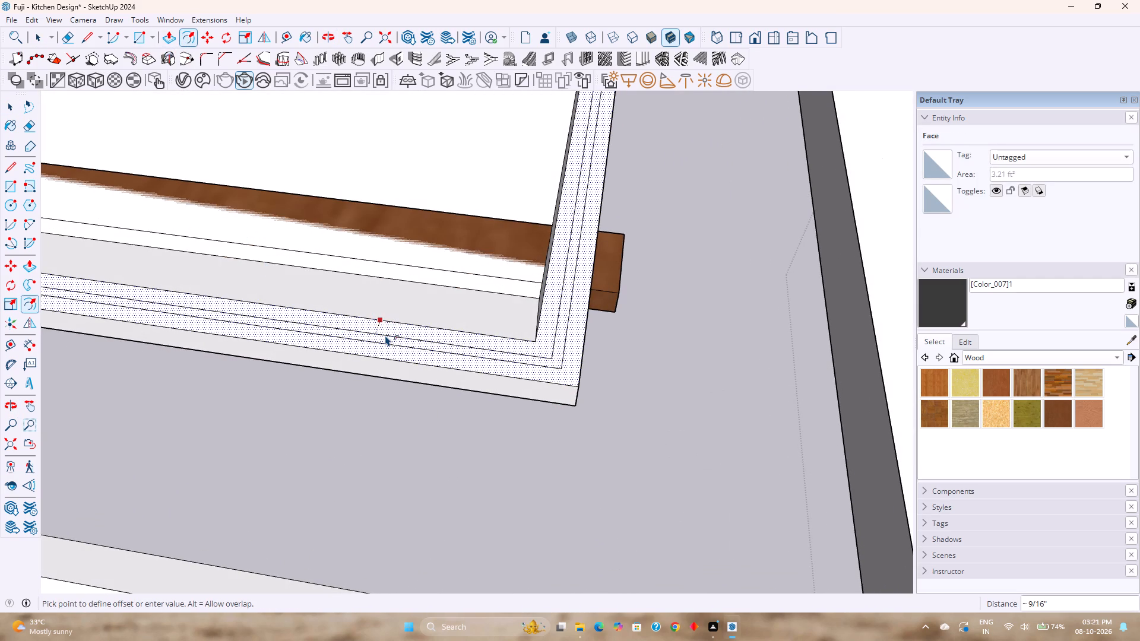
left_click(385, 335)
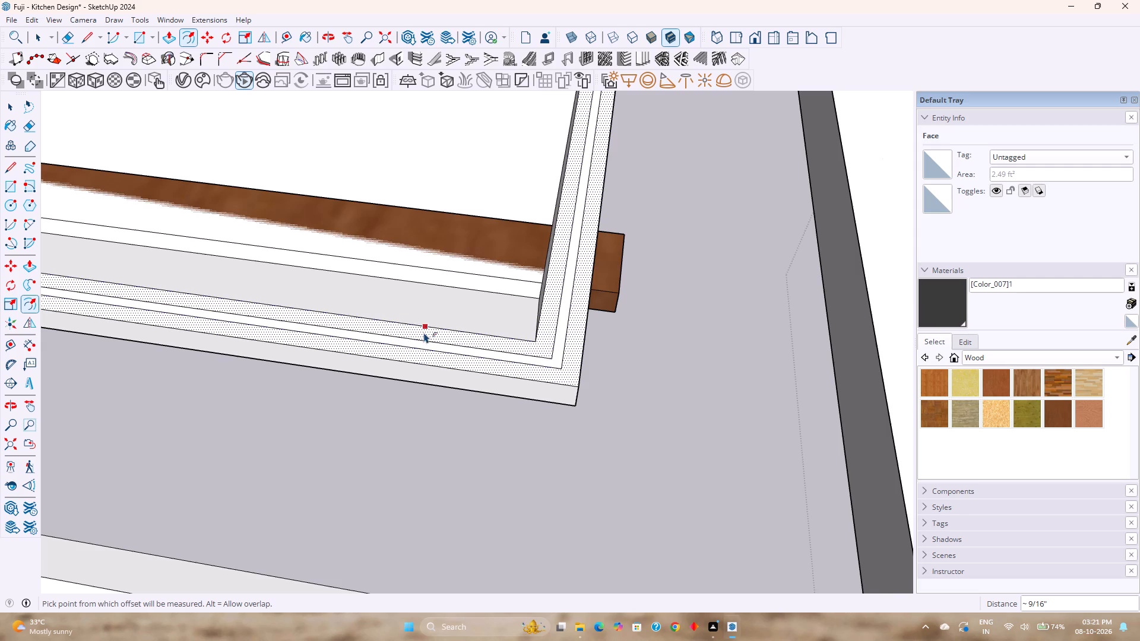
key("Escape")
key("space")
key("Escape")
Make a group from the thin strip face and its bounding edges on the recess ledge.
double_click(559, 360)
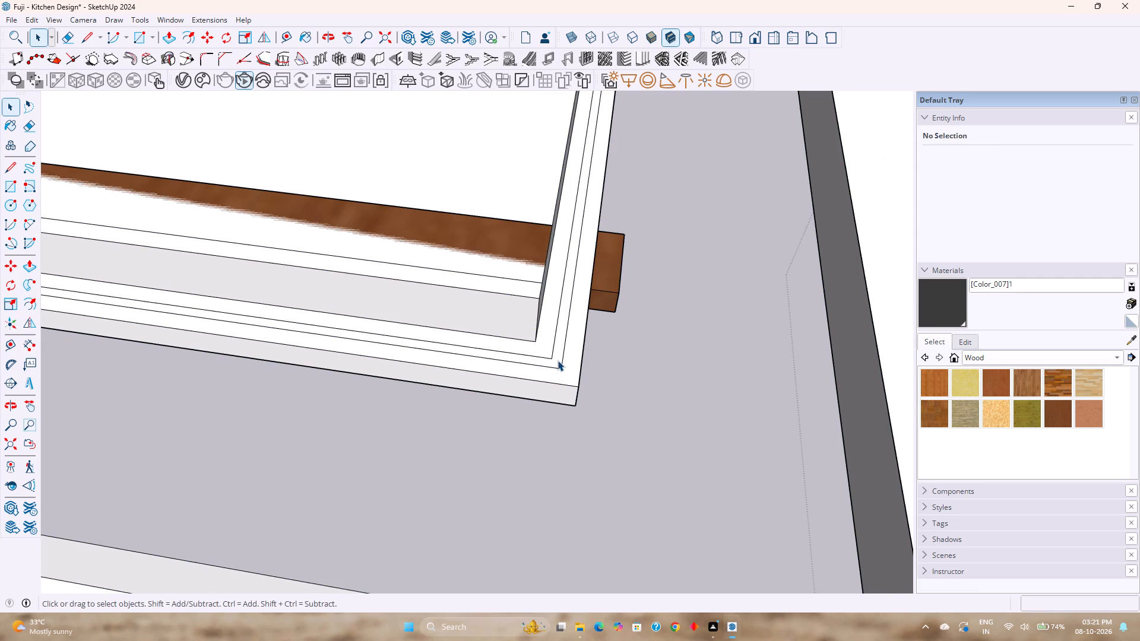
left_click(558, 358)
left_click(558, 358)
right_click(557, 357)
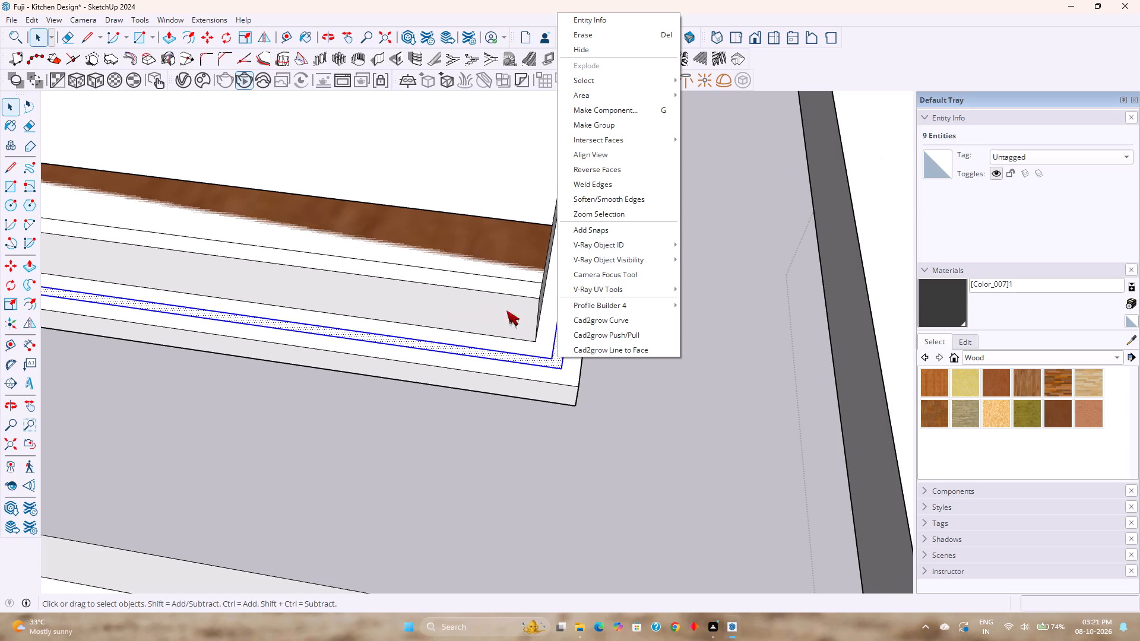
left_click(606, 130)
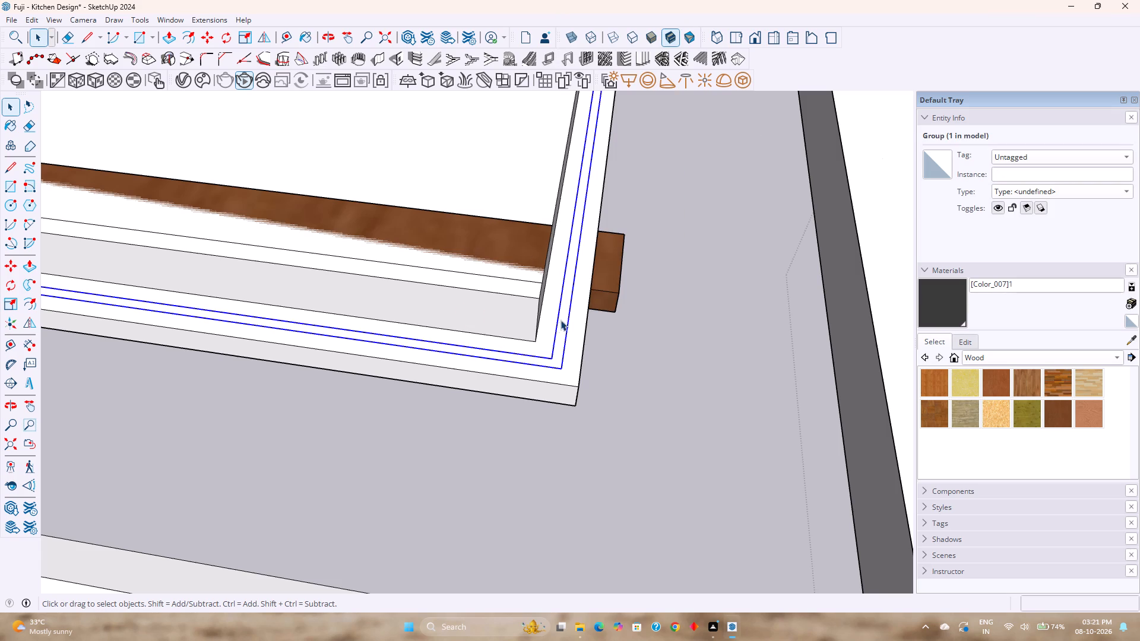
Open the thin strip group and Push/Pull its face upward 5/16" to give it thickness.
double_click(565, 315)
scroll(563, 318, "up", 4)
key("p")
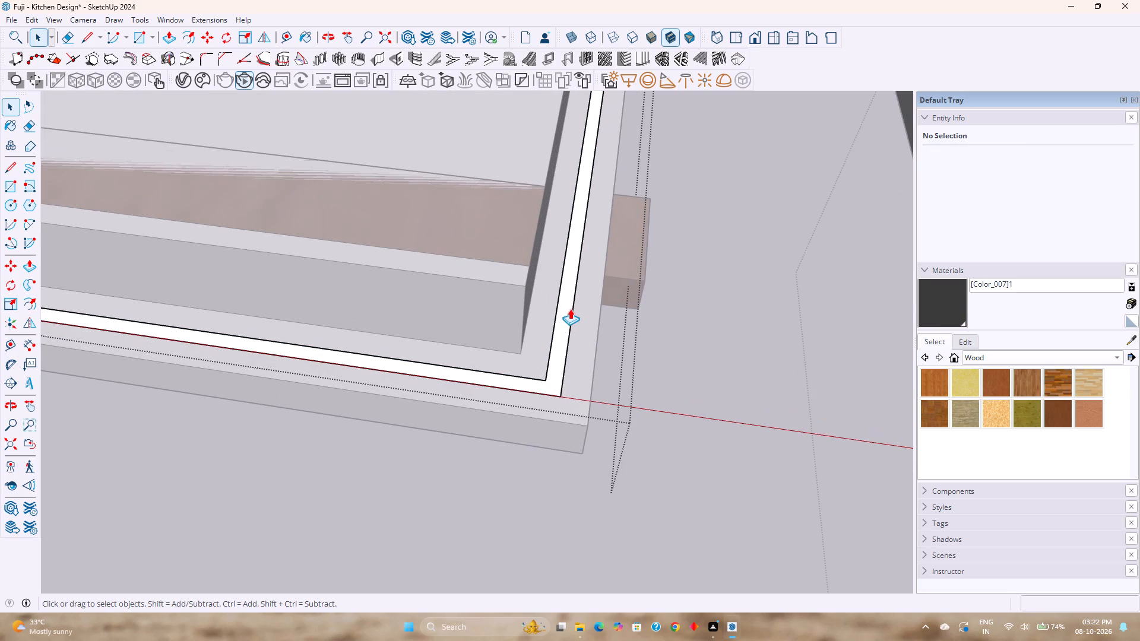
left_click(566, 310)
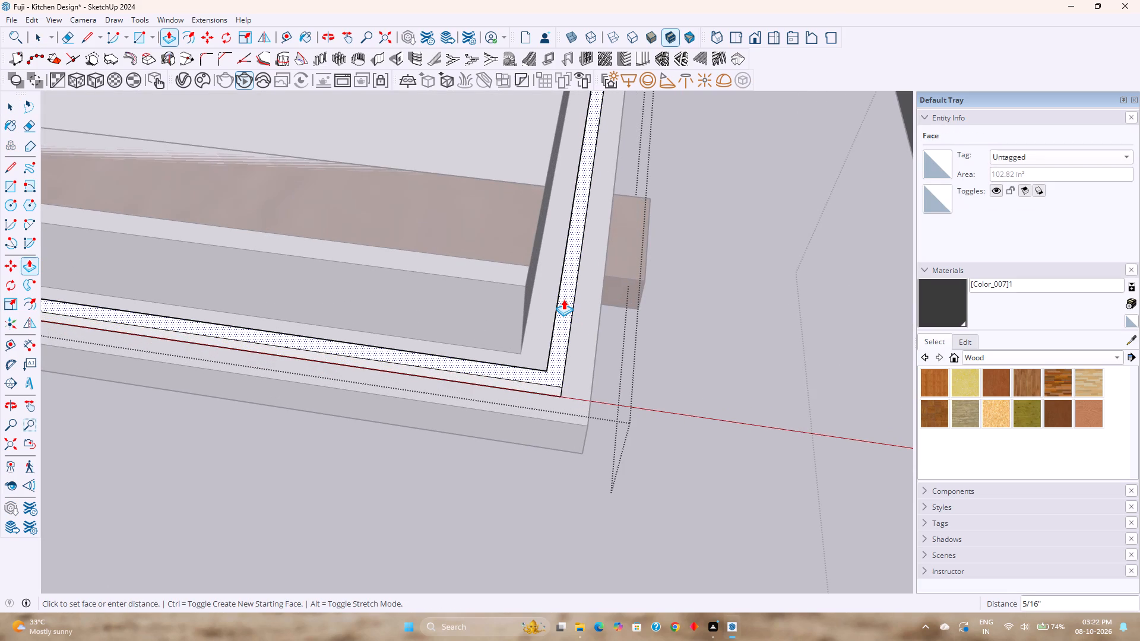
left_click(563, 299)
middle_click_drag(528, 363, 511, 315)
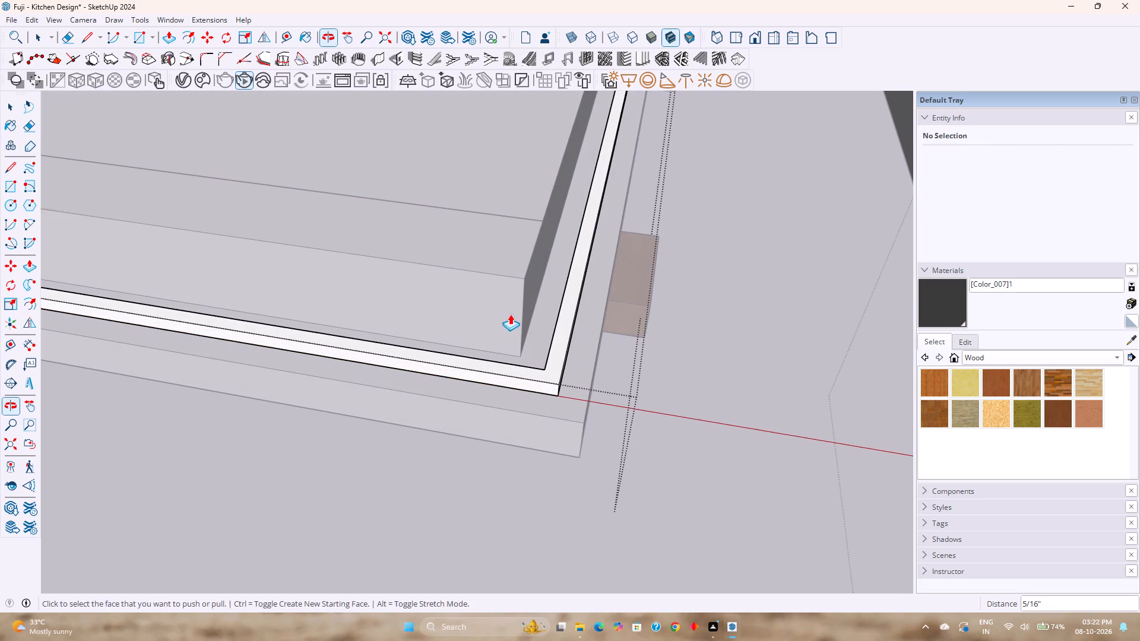
Apply the emissive V-Ray material Dado to the thin strip group on the ledge around the slatted recess.
key("space")
key("Escape")
left_click(554, 354)
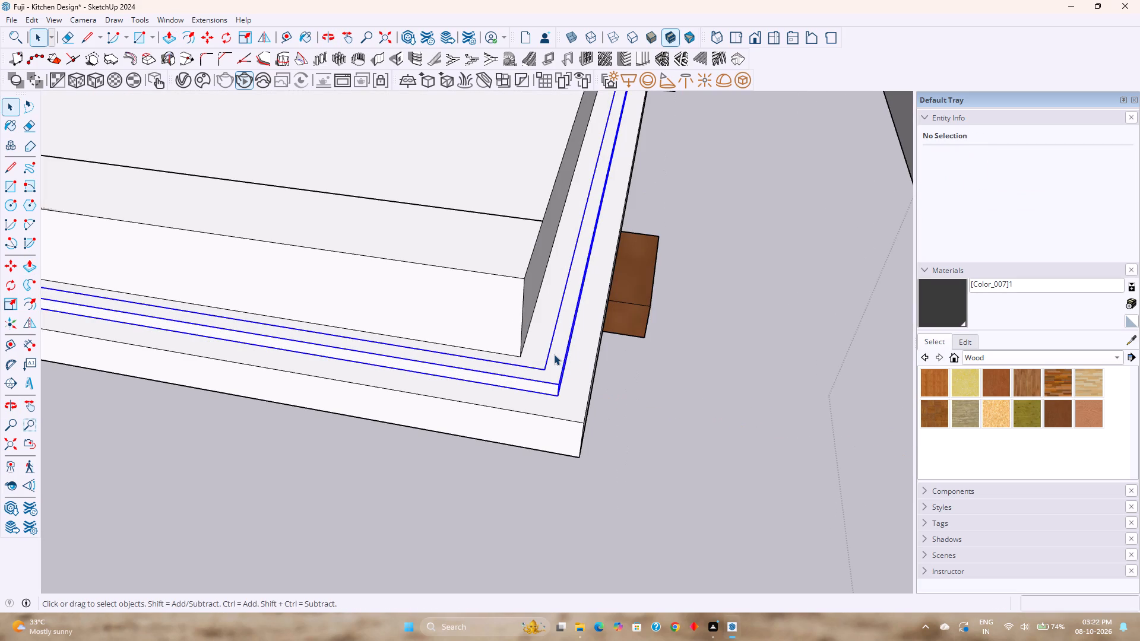
left_click(182, 85)
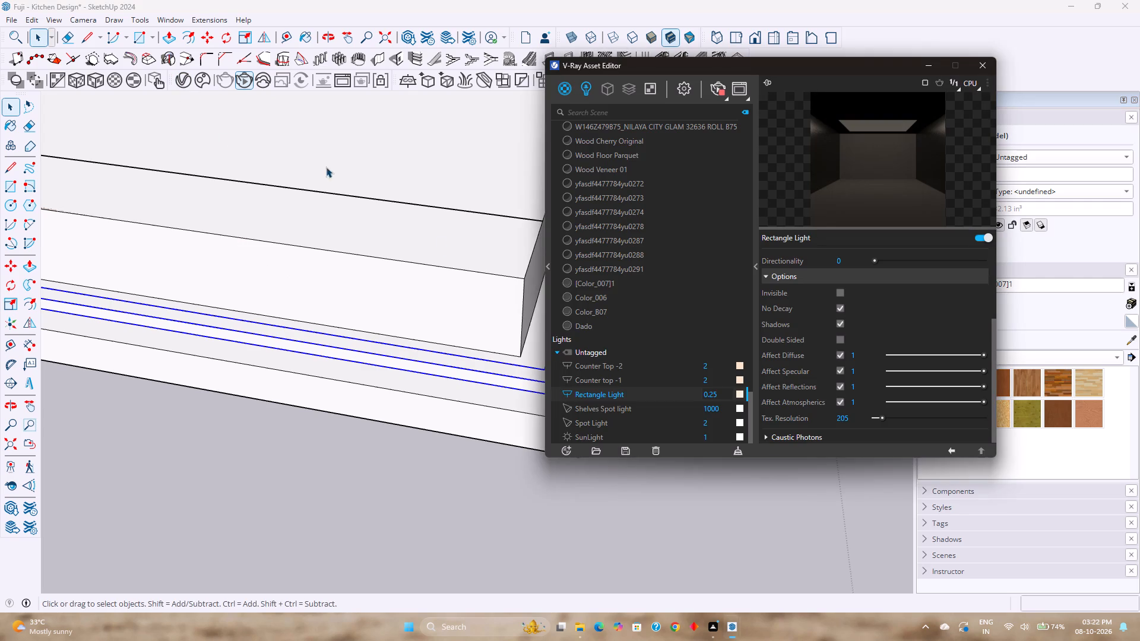
left_click(581, 329)
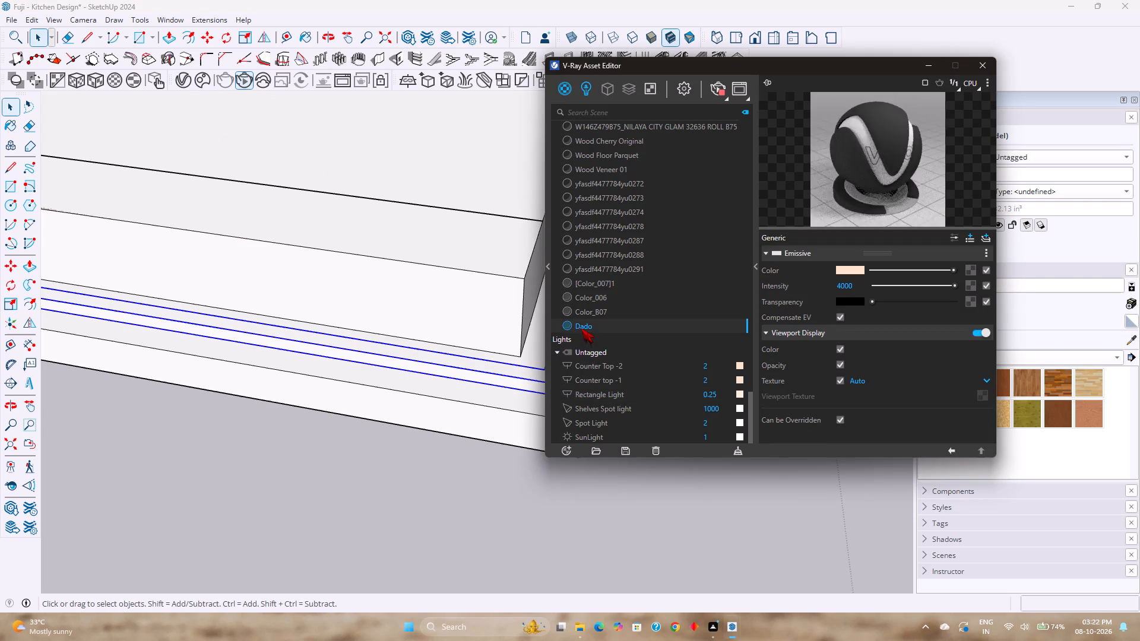
right_click(595, 329)
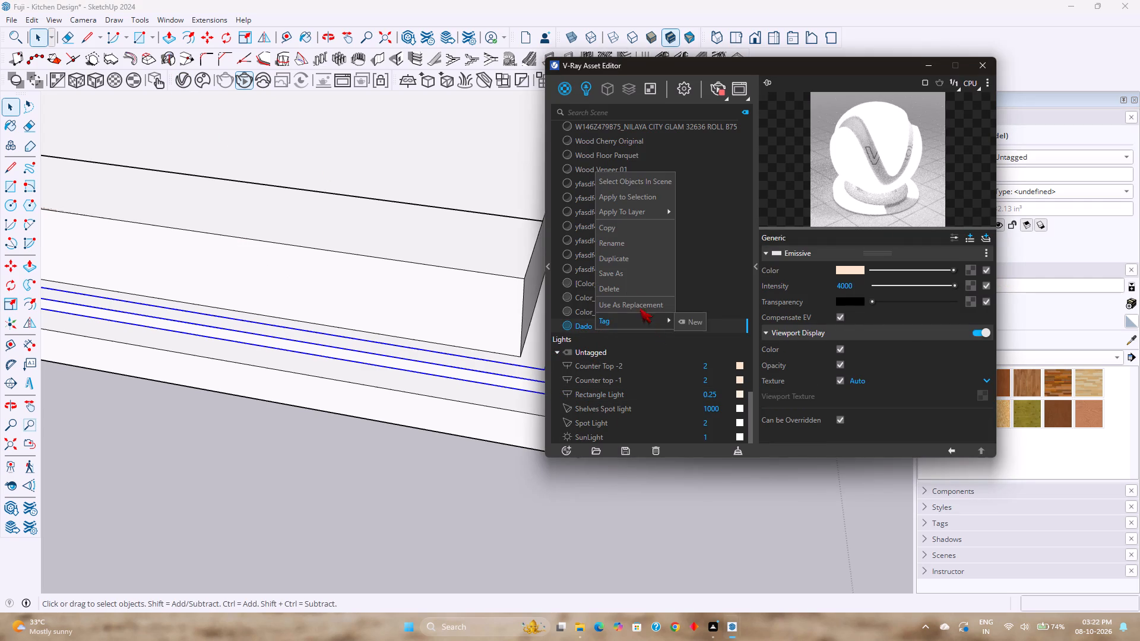
left_click(631, 199)
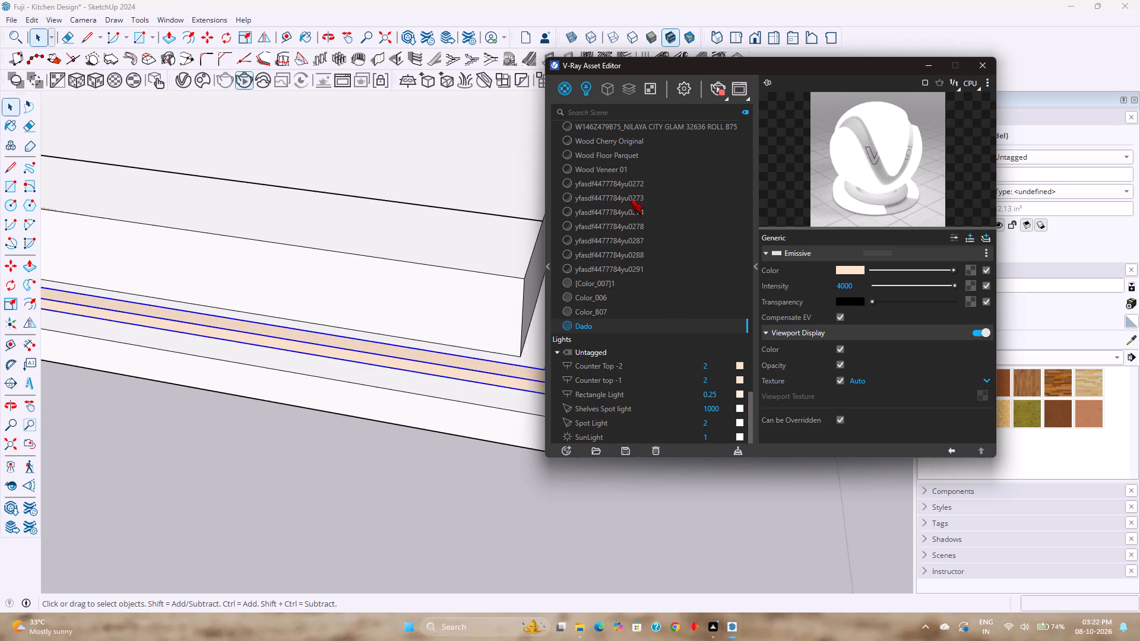
key("Escape")
key("space")
key("Escape")
left_click(350, 507)
scroll(351, 497, "down", 1)
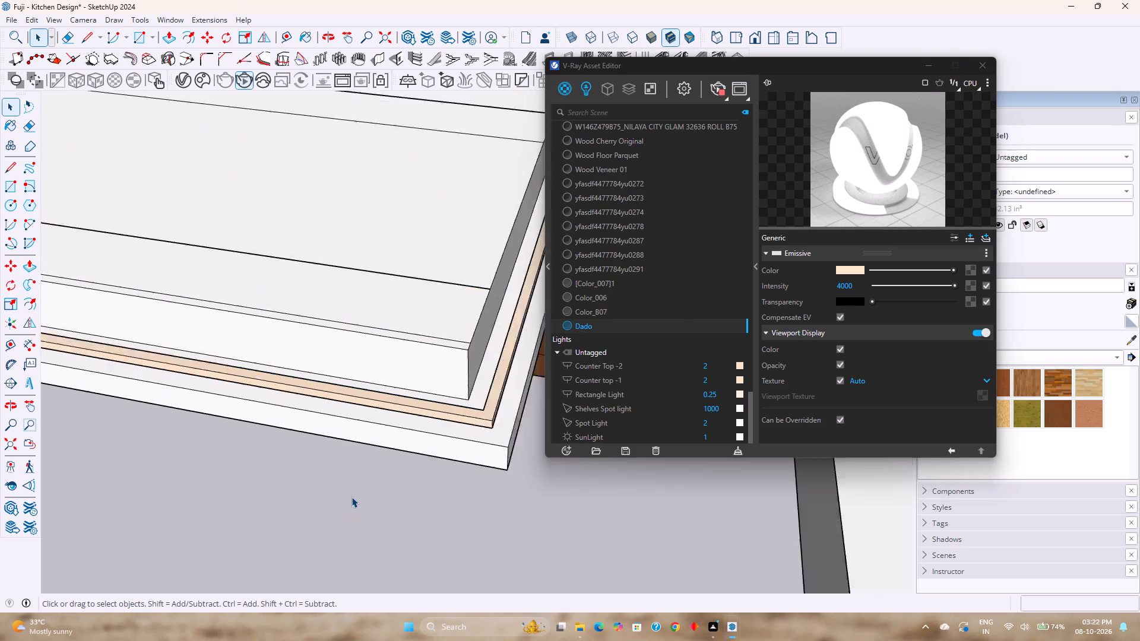
scroll(351, 497, "down", 2)
left_click(351, 494)
left_click(982, 64)
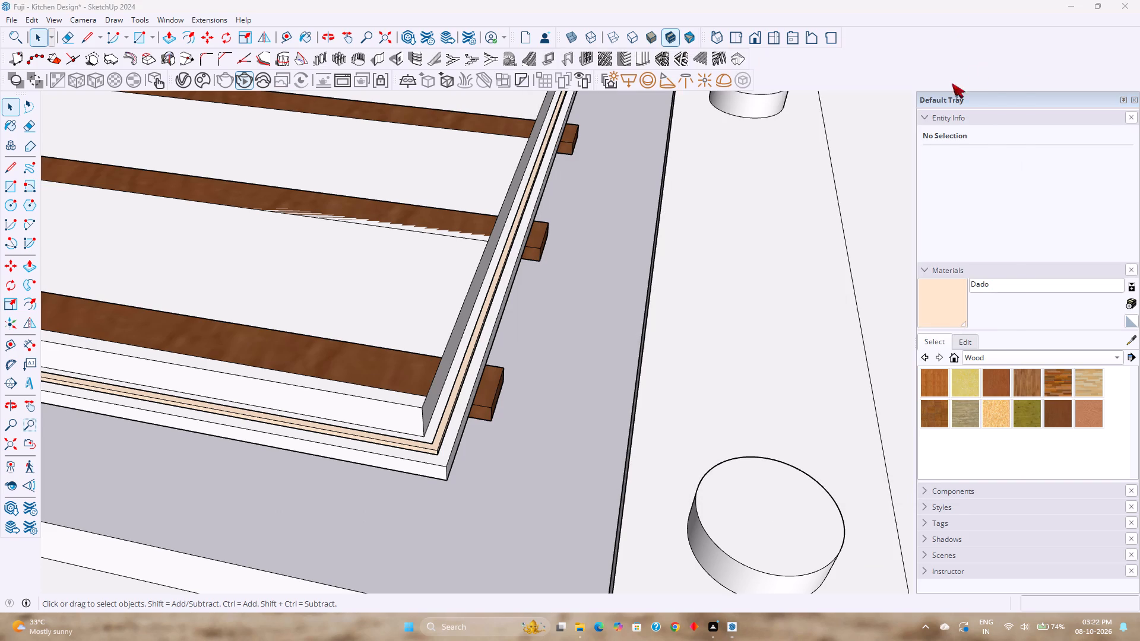
Unhide all hidden geometry inside the slatted ceiling group and close the group.
left_click(27, 20)
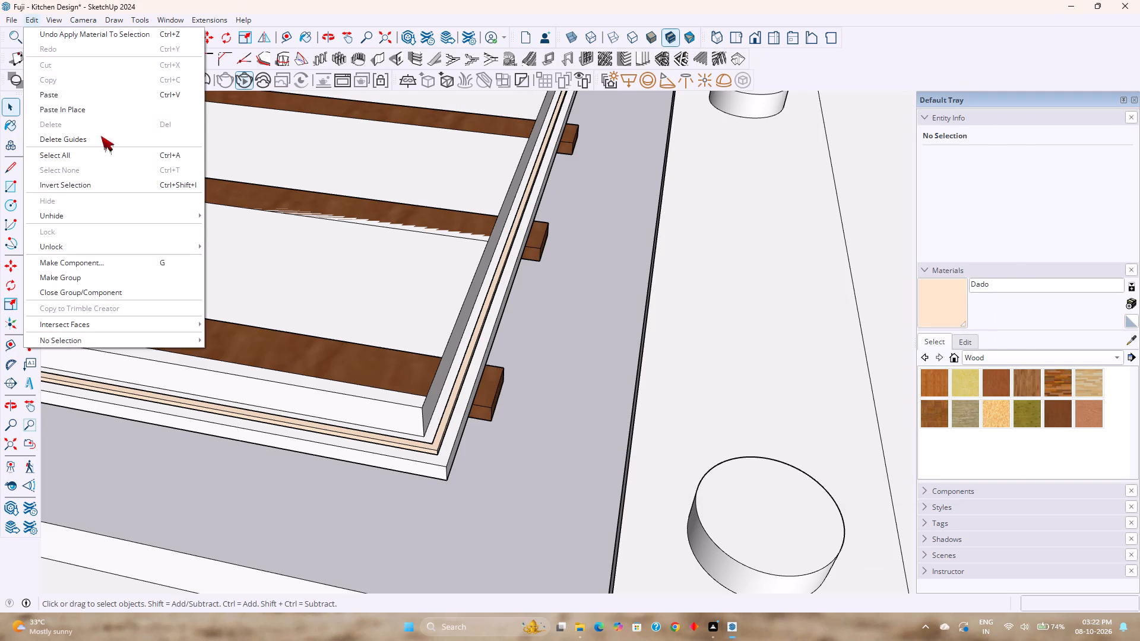
left_click(251, 245)
scroll(367, 319, "down", 3)
middle_click_drag(367, 319, 376, 291)
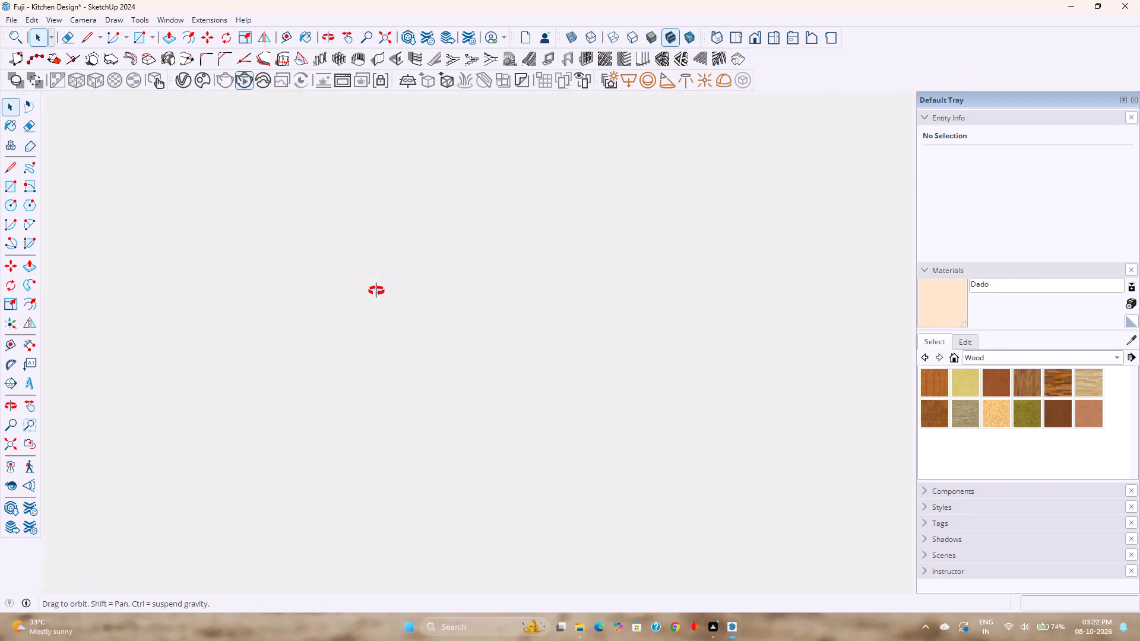
middle_click_drag(376, 291, 423, 217)
scroll(446, 226, "down", 12)
middle_click_drag(454, 297, 451, 180)
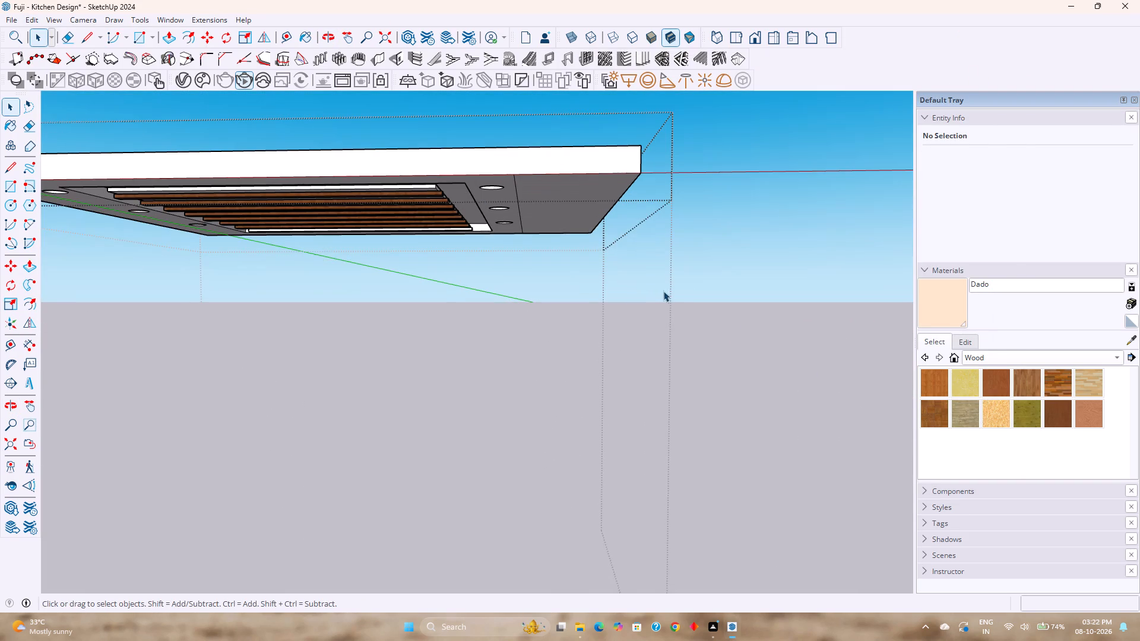
left_click(667, 291)
Unhide all the walls and other hidden parts inside the enclosing room group, and close that group.
left_click(25, 17)
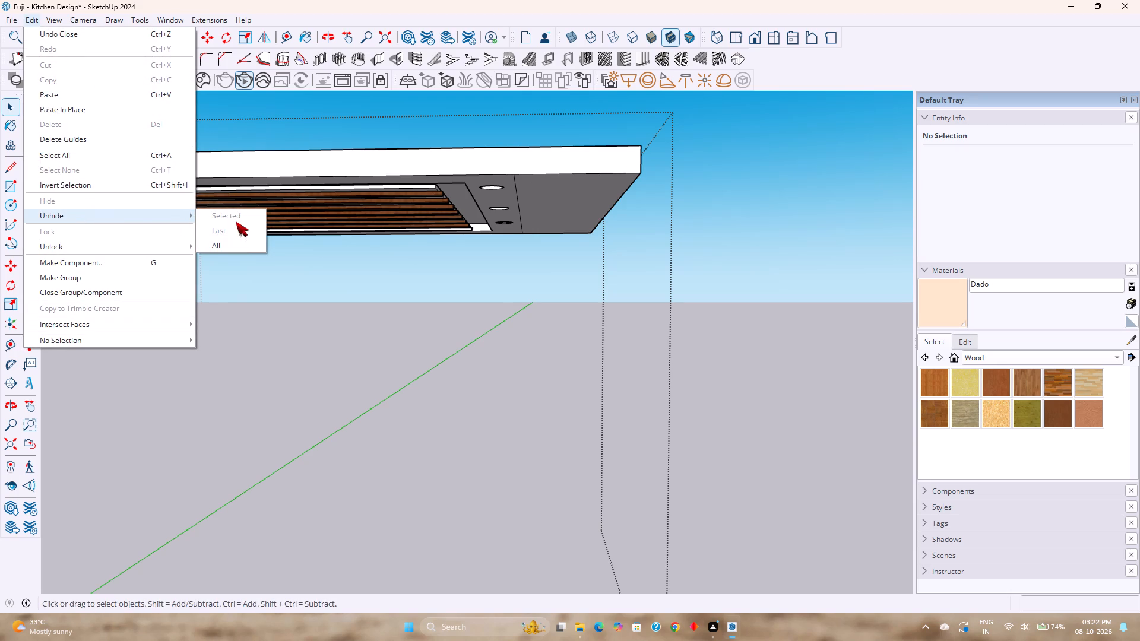
left_click(238, 243)
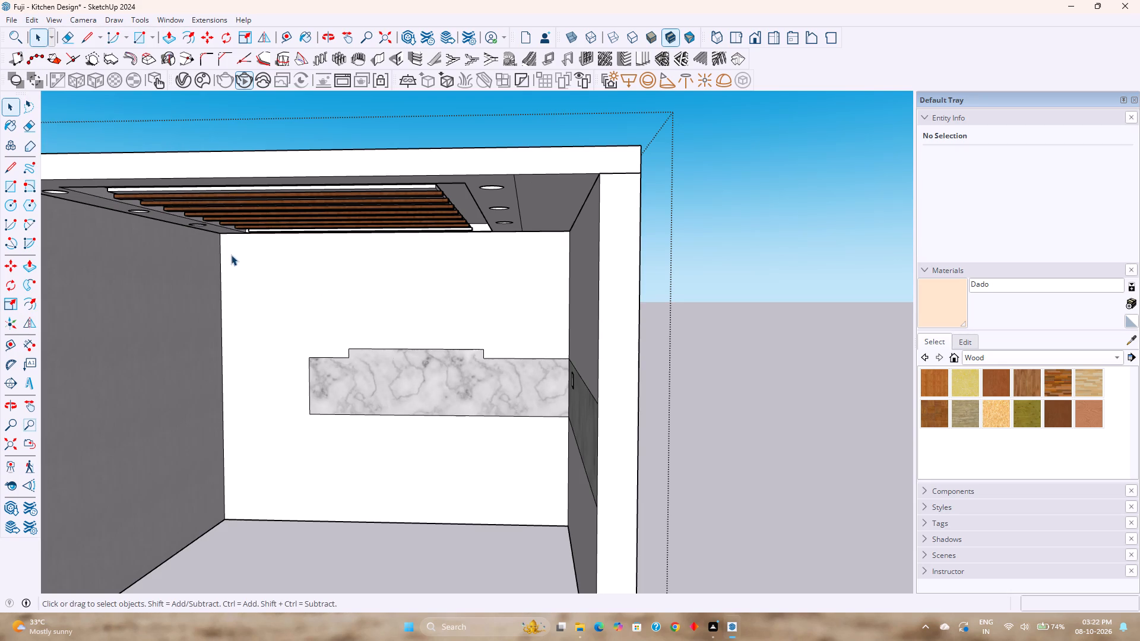
left_click(26, 20)
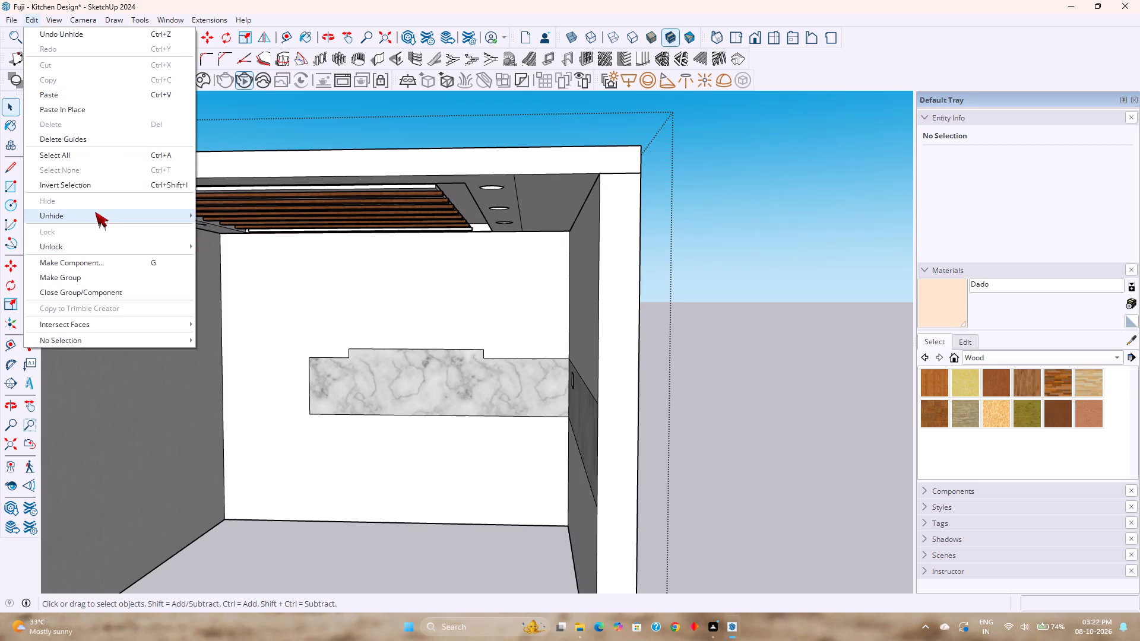
left_click(95, 212)
left_click(254, 243)
key("Escape")
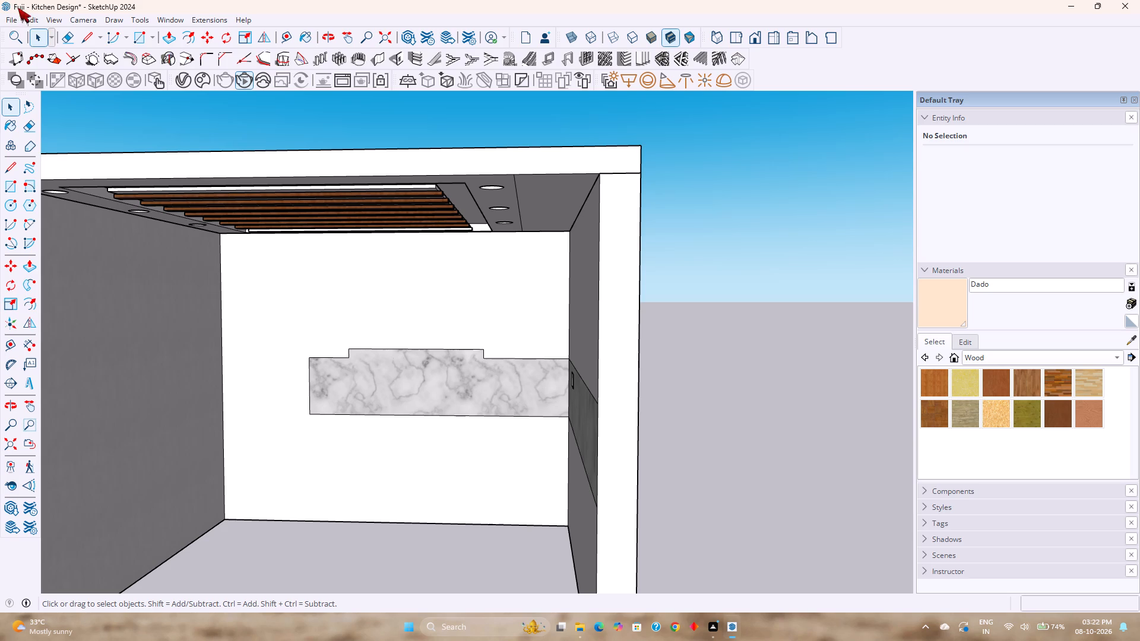
Unhide all hidden cabinets, appliances, lights and dimensions at the model's top level to restore the full kitchen.
left_click(28, 20)
left_click(121, 209)
left_click(211, 242)
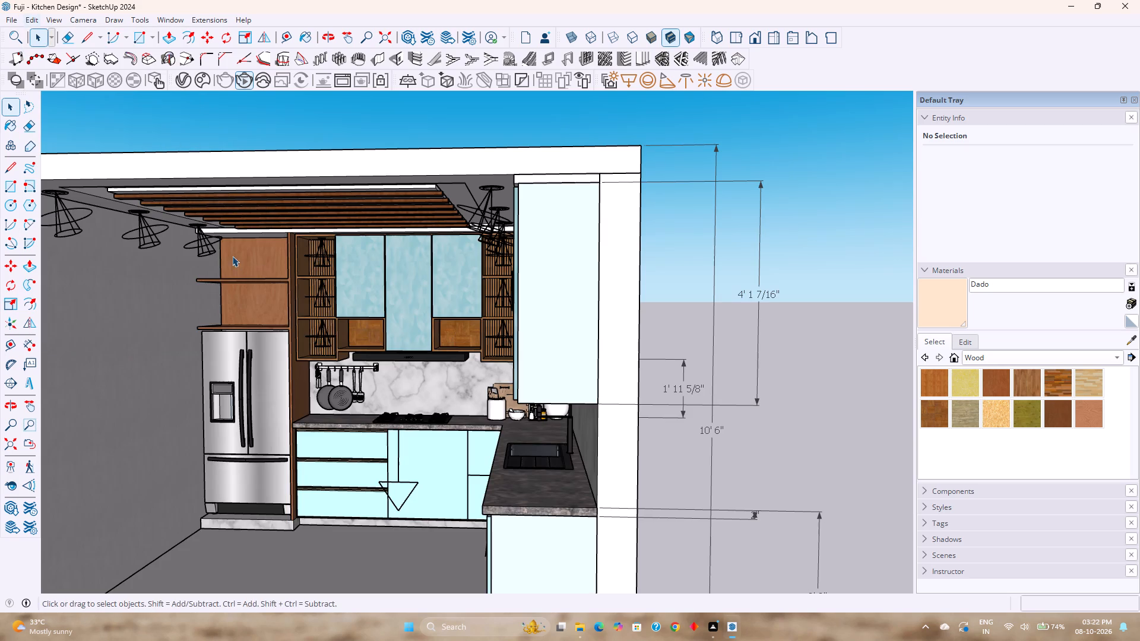
key("Escape")
middle_click_drag(303, 259, 418, 263)
scroll(468, 248, "up", 3)
scroll(470, 248, "down", 2)
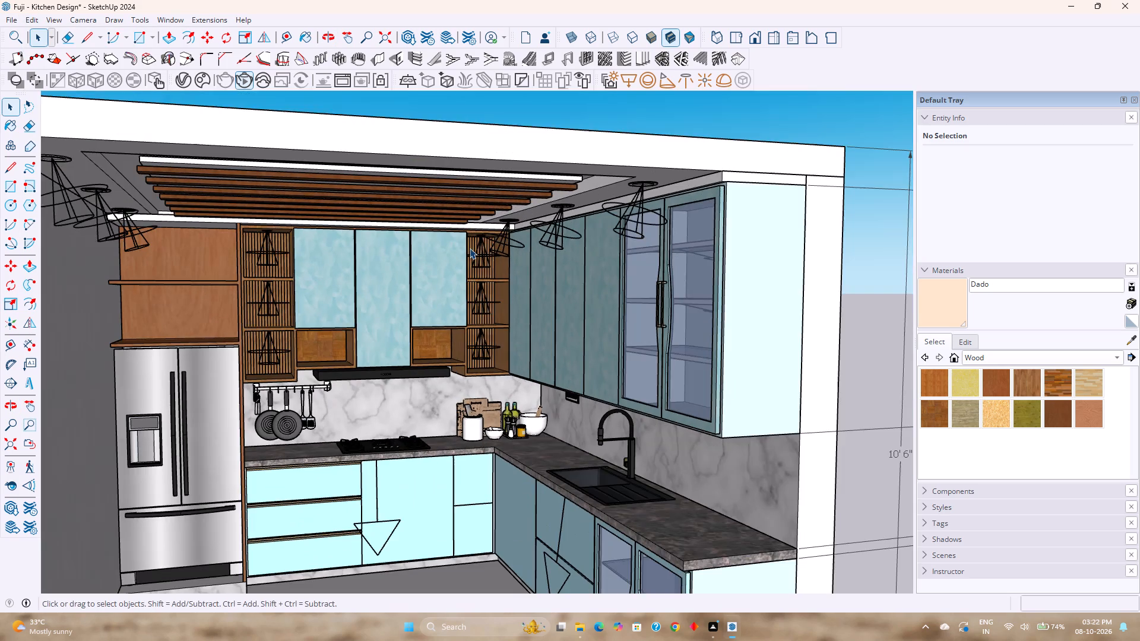
middle_click_drag(470, 248, 457, 232)
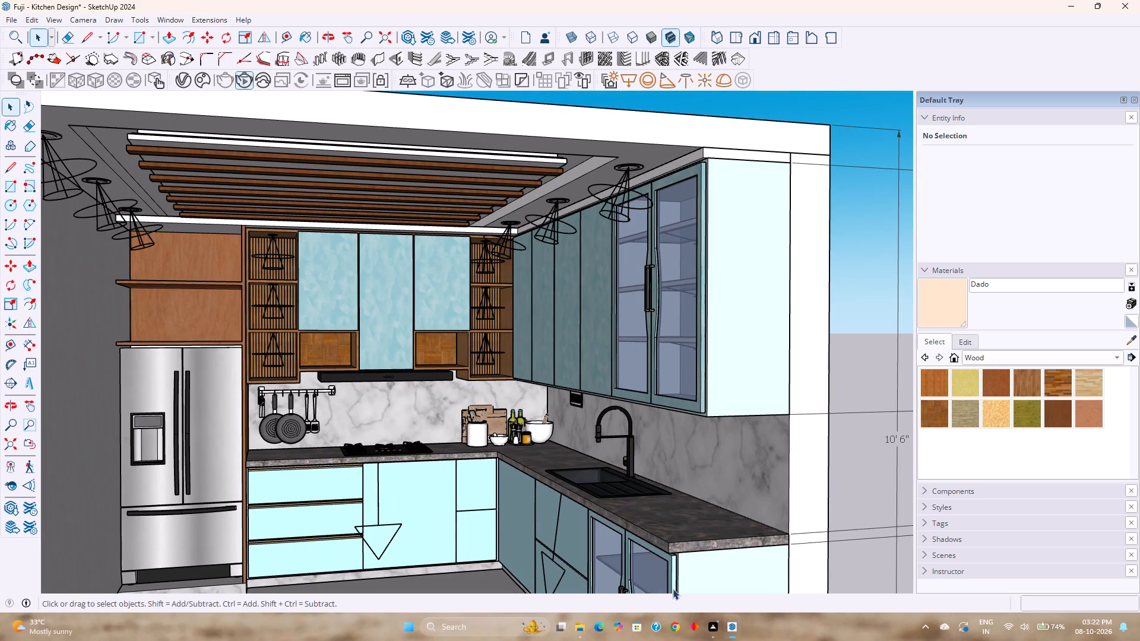
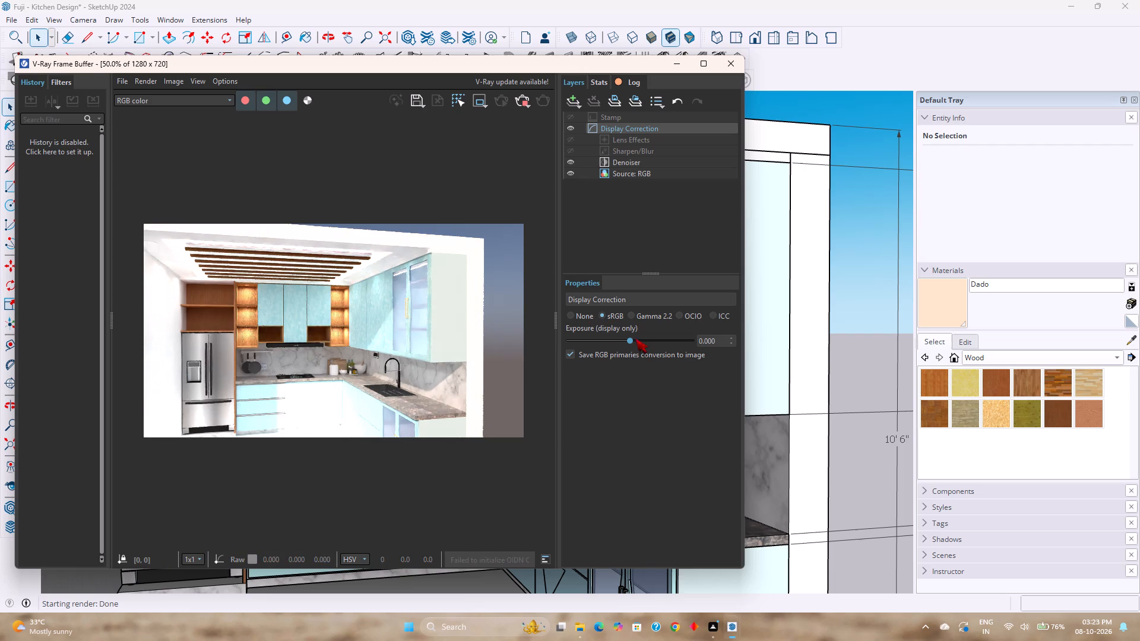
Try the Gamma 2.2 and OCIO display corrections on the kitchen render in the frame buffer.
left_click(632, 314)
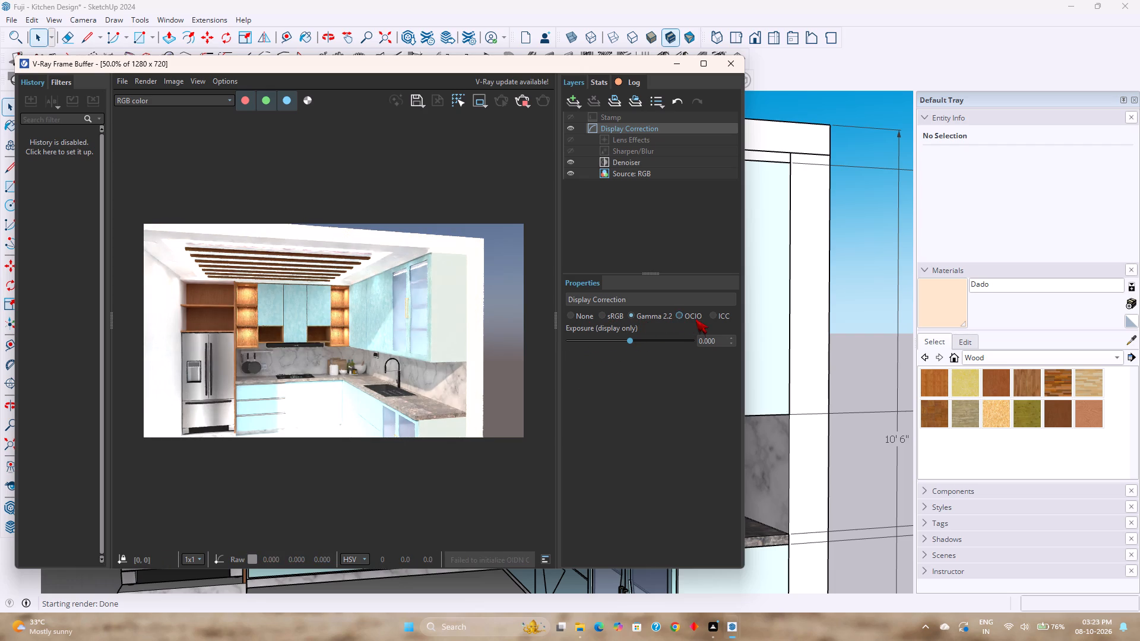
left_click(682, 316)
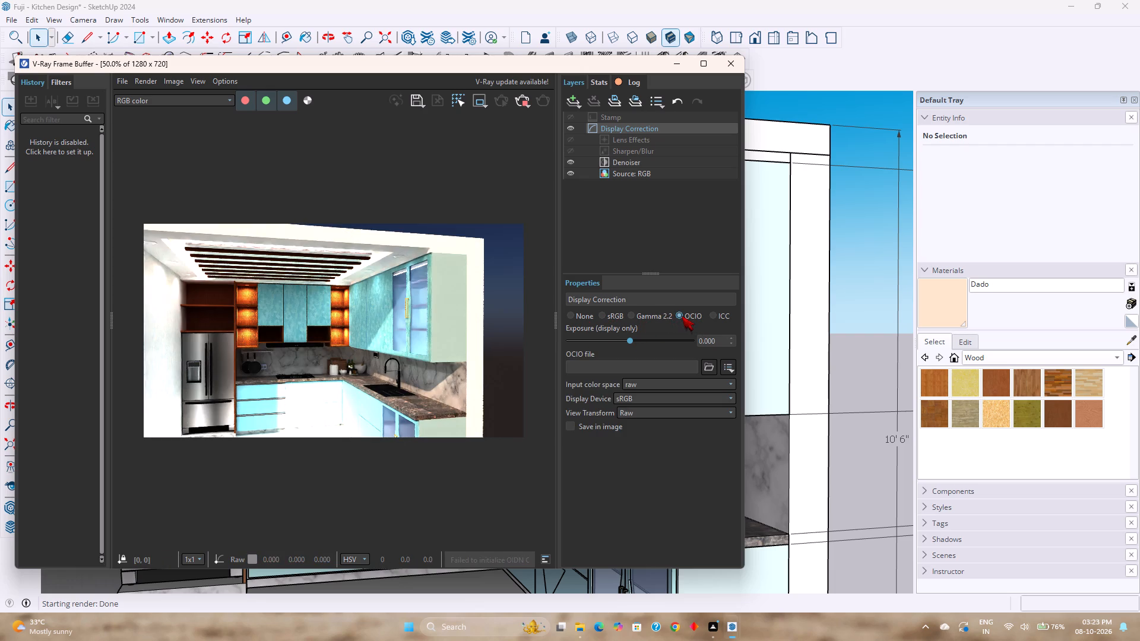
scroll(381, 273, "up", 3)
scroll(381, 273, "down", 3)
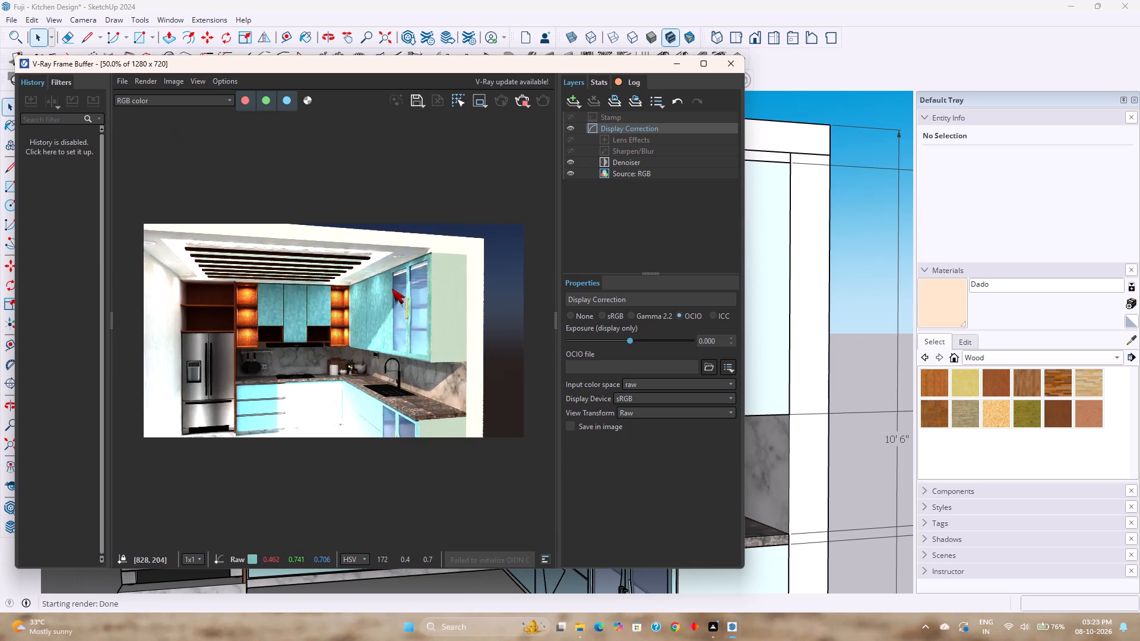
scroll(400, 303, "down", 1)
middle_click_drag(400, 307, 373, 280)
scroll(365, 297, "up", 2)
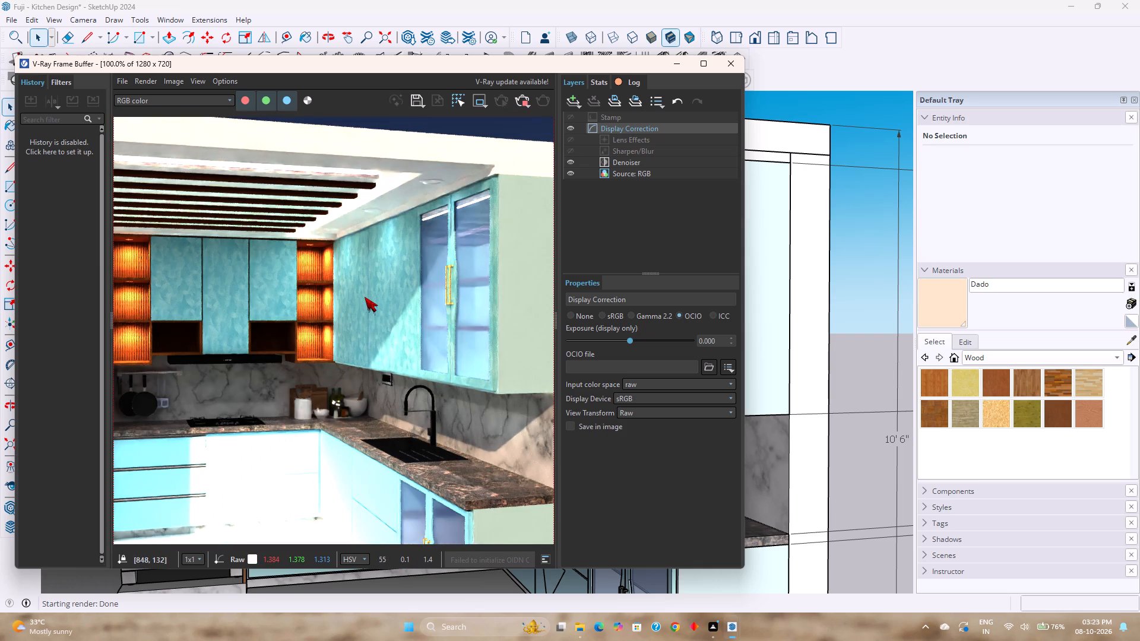
With the camera tilted up toward the slatted ceiling, lower the render's display exposure to -0.485.
scroll(708, 406, "down", 1)
middle_click_drag(809, 436, 765, 357)
scroll(765, 357, "down", 3)
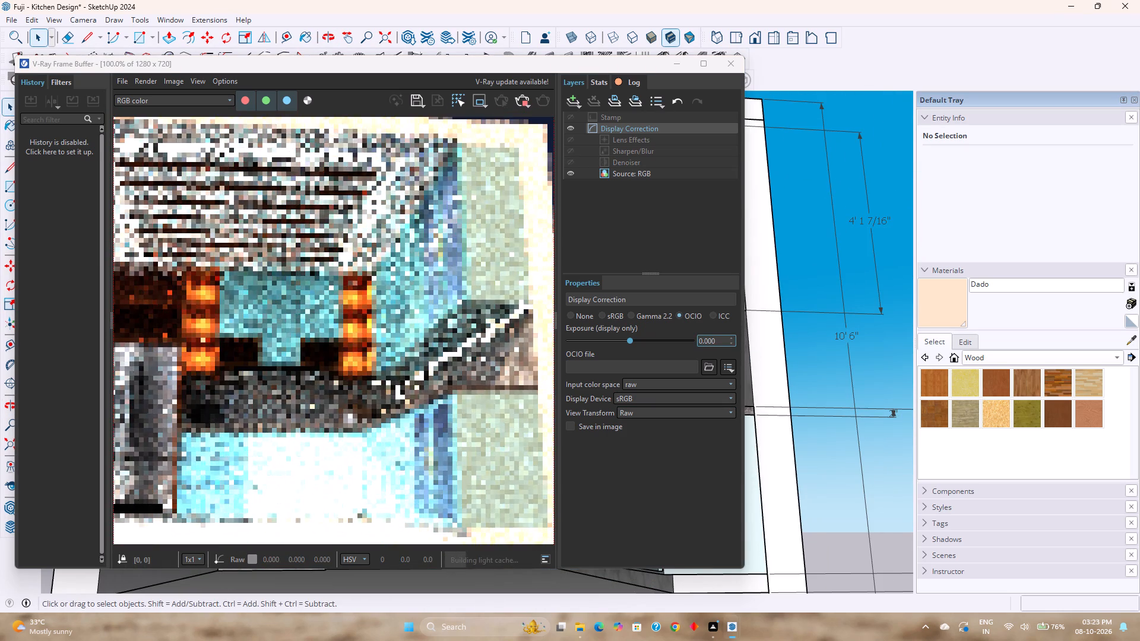
left_click(624, 339)
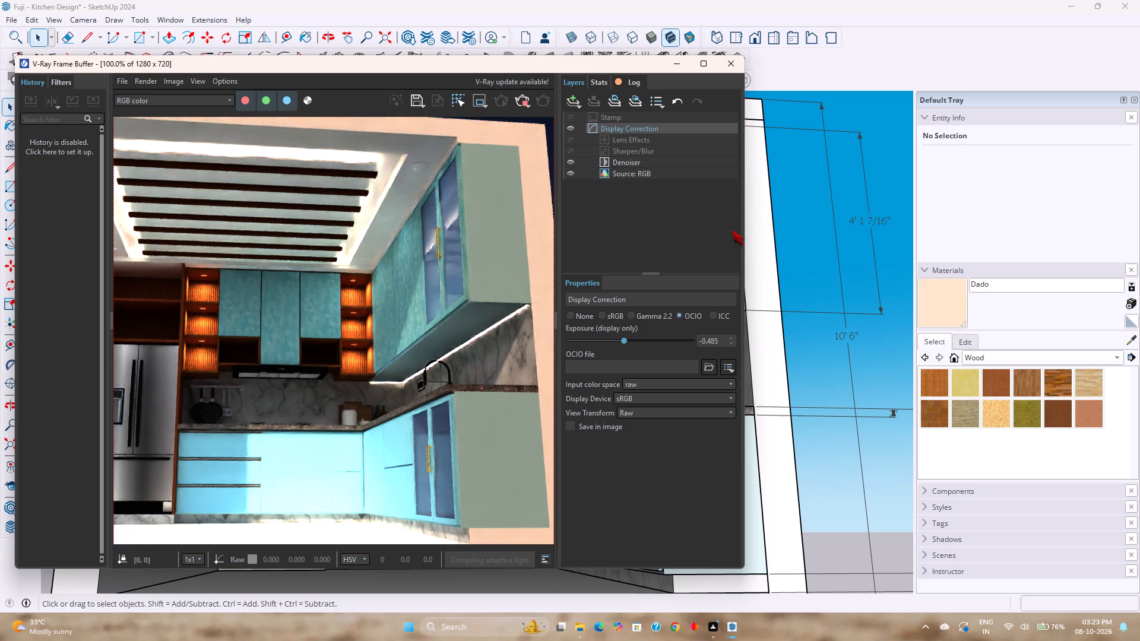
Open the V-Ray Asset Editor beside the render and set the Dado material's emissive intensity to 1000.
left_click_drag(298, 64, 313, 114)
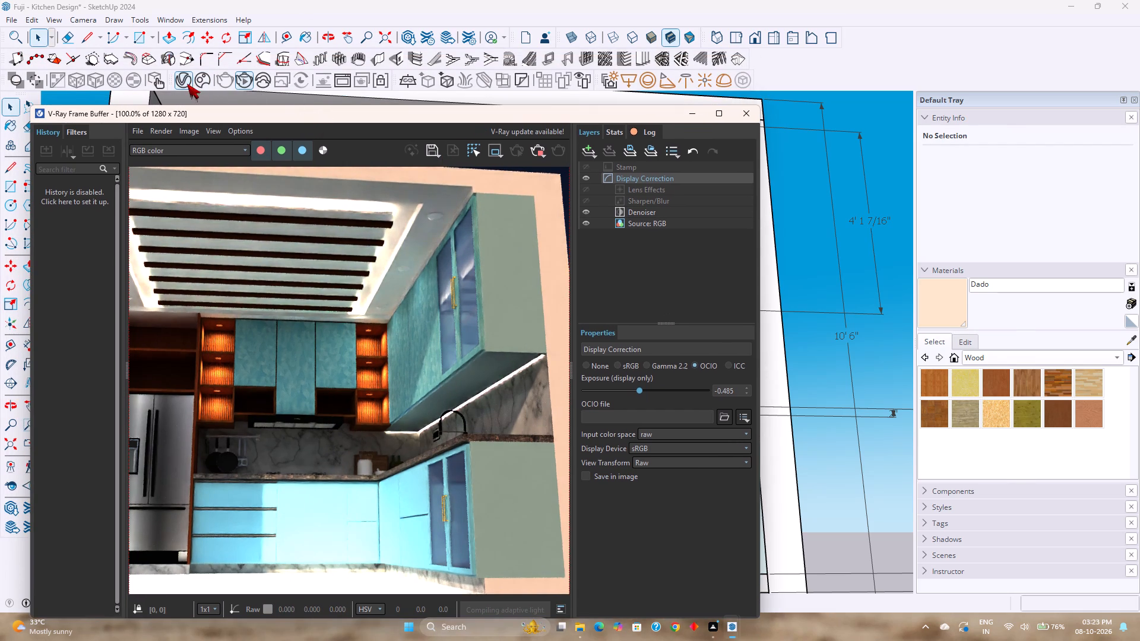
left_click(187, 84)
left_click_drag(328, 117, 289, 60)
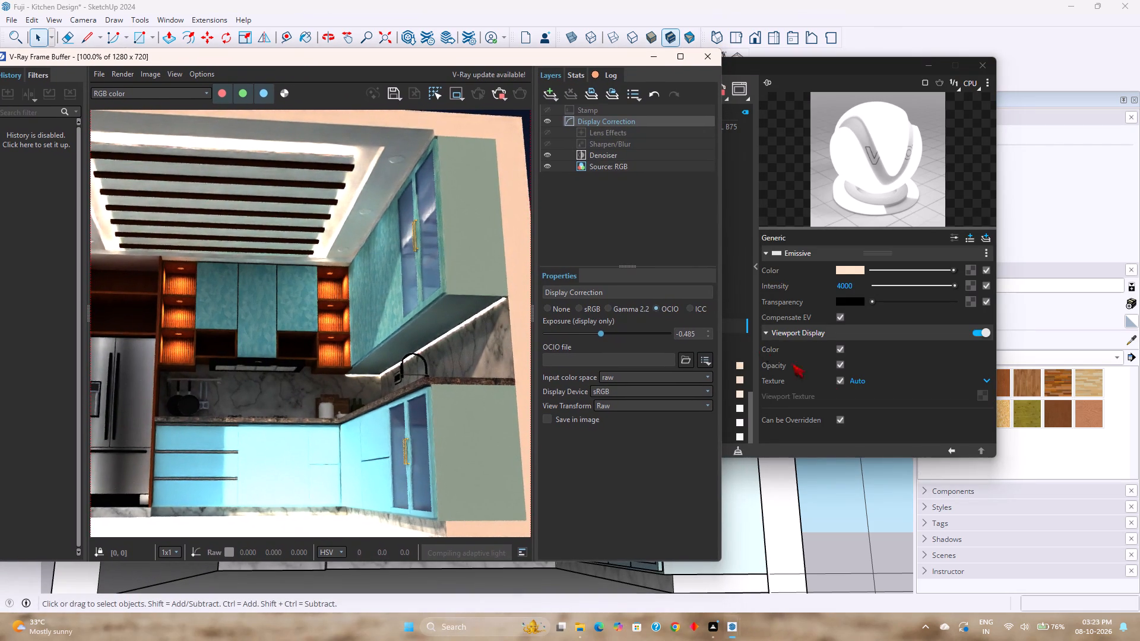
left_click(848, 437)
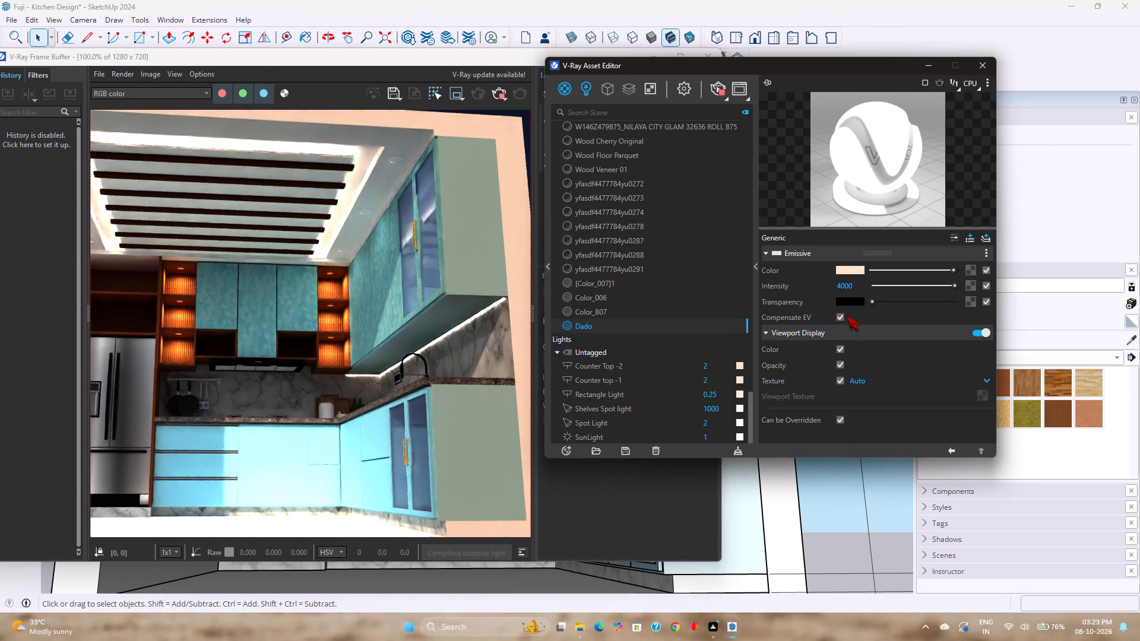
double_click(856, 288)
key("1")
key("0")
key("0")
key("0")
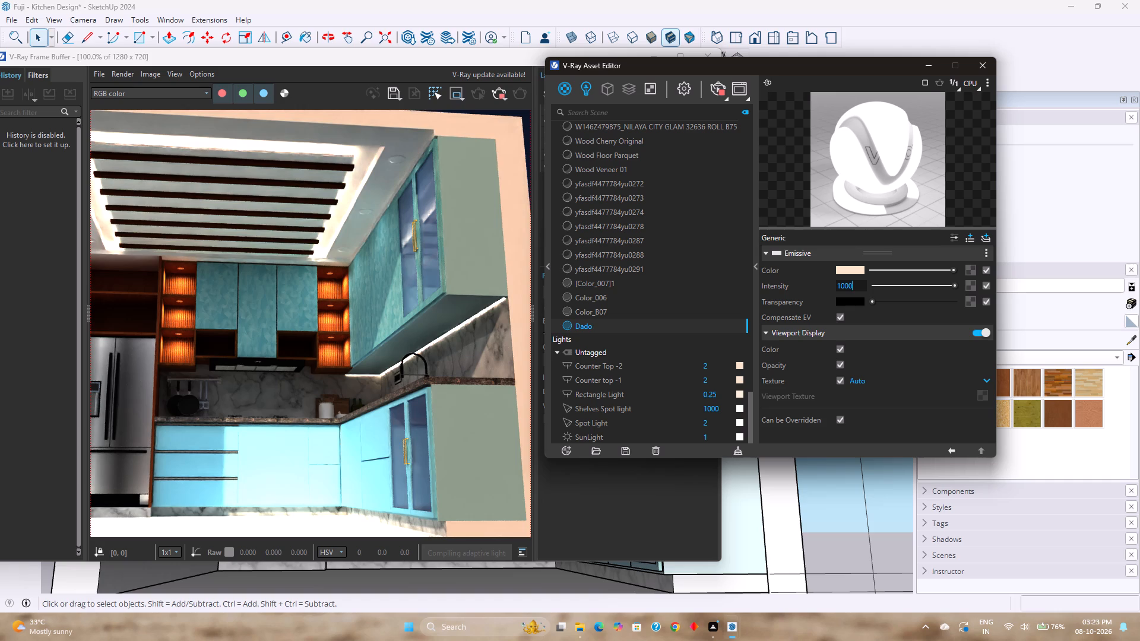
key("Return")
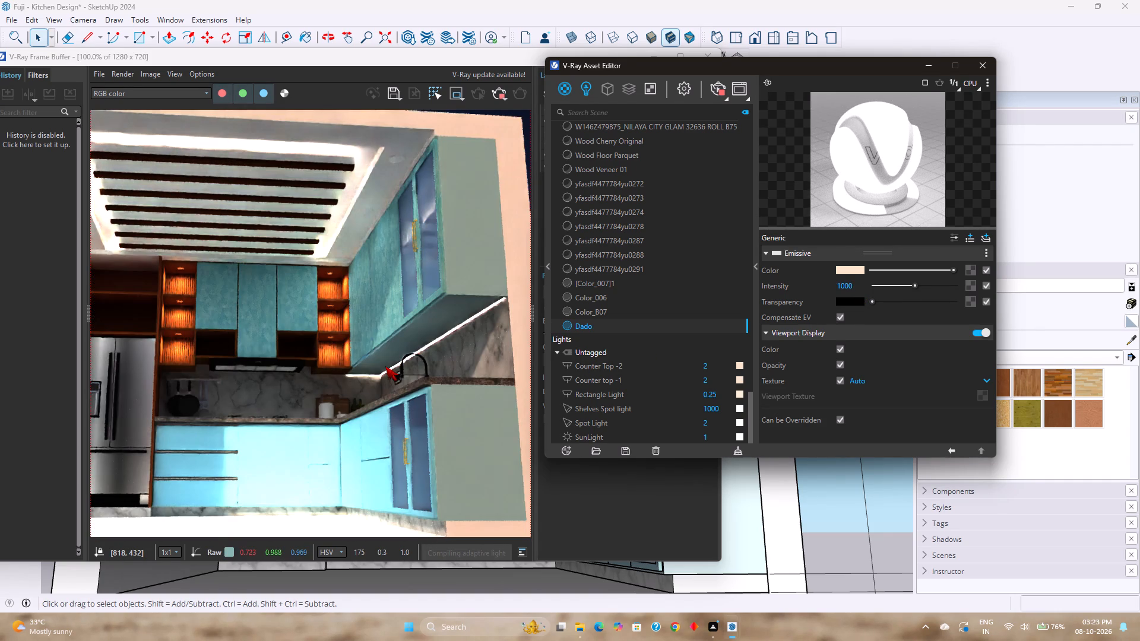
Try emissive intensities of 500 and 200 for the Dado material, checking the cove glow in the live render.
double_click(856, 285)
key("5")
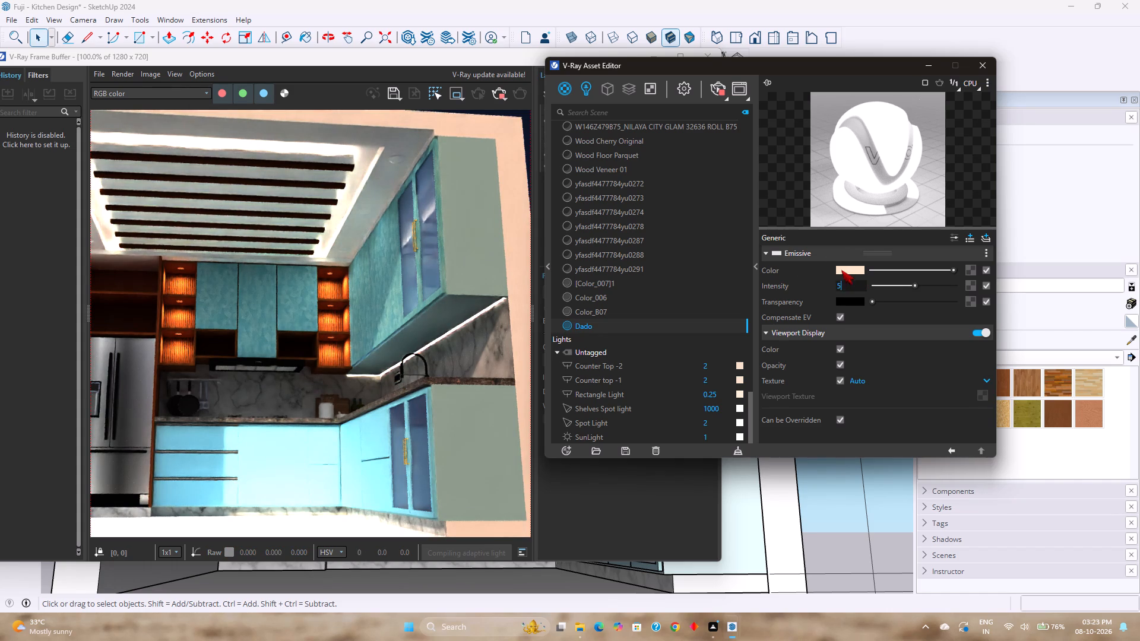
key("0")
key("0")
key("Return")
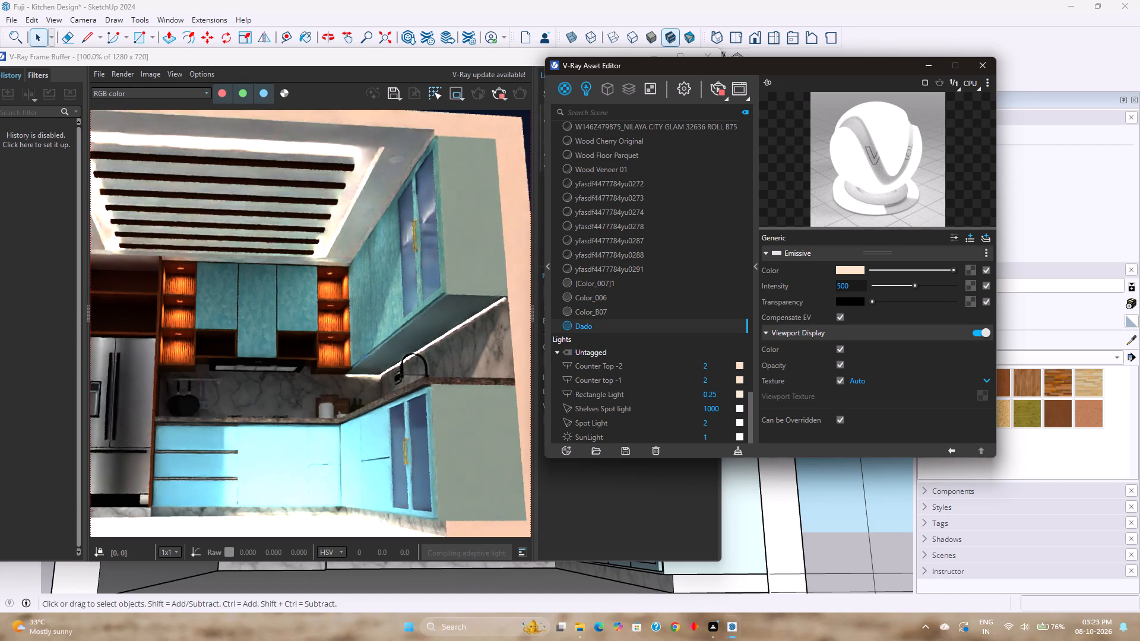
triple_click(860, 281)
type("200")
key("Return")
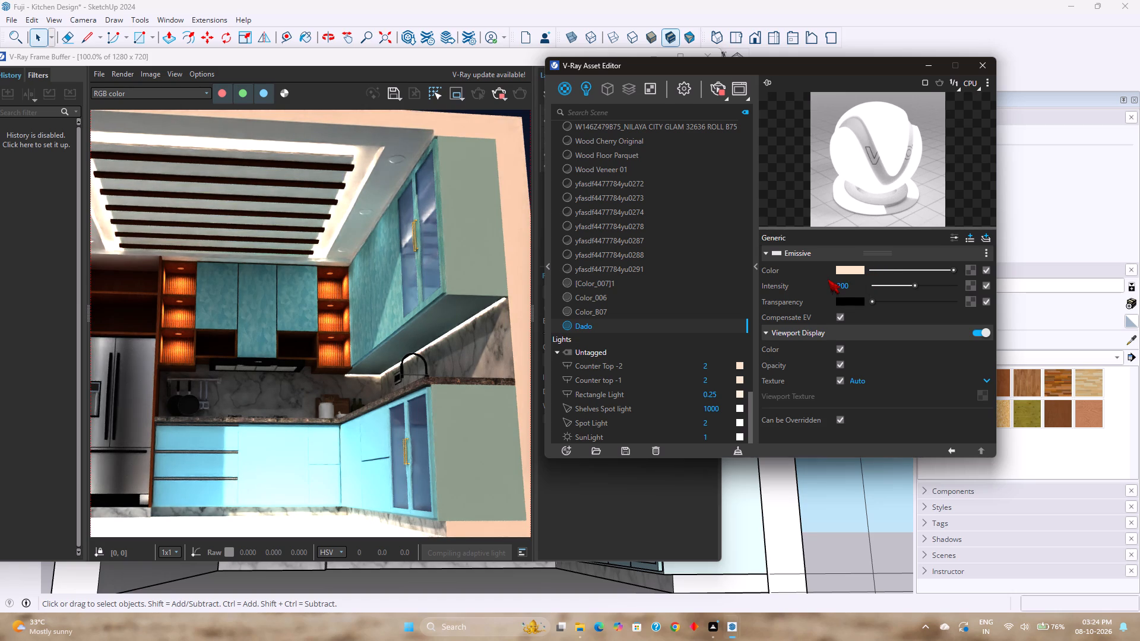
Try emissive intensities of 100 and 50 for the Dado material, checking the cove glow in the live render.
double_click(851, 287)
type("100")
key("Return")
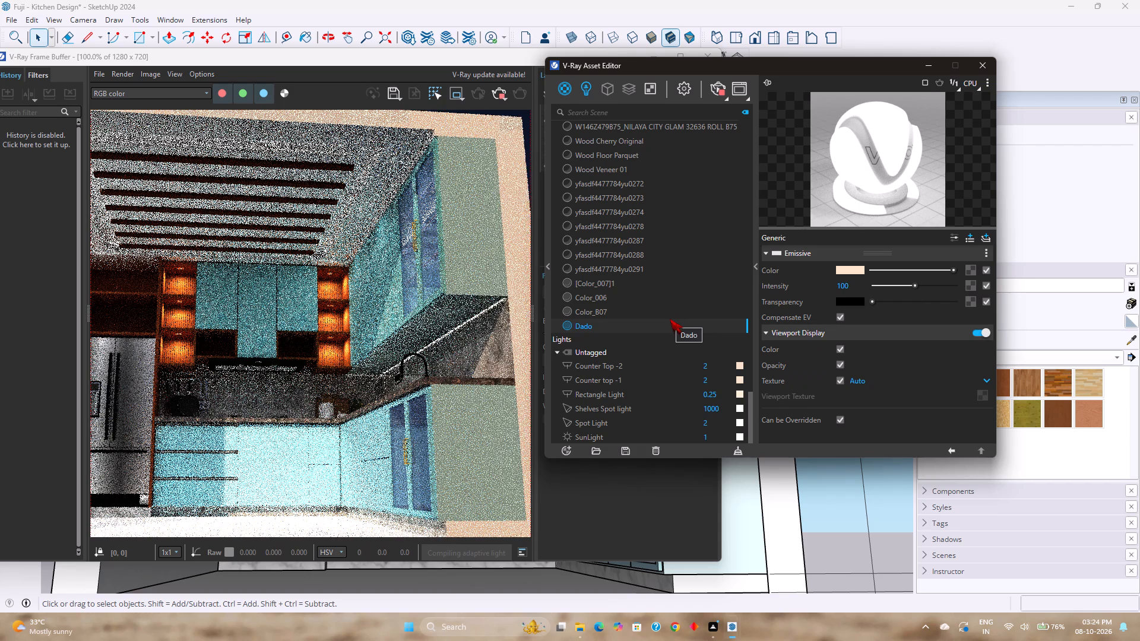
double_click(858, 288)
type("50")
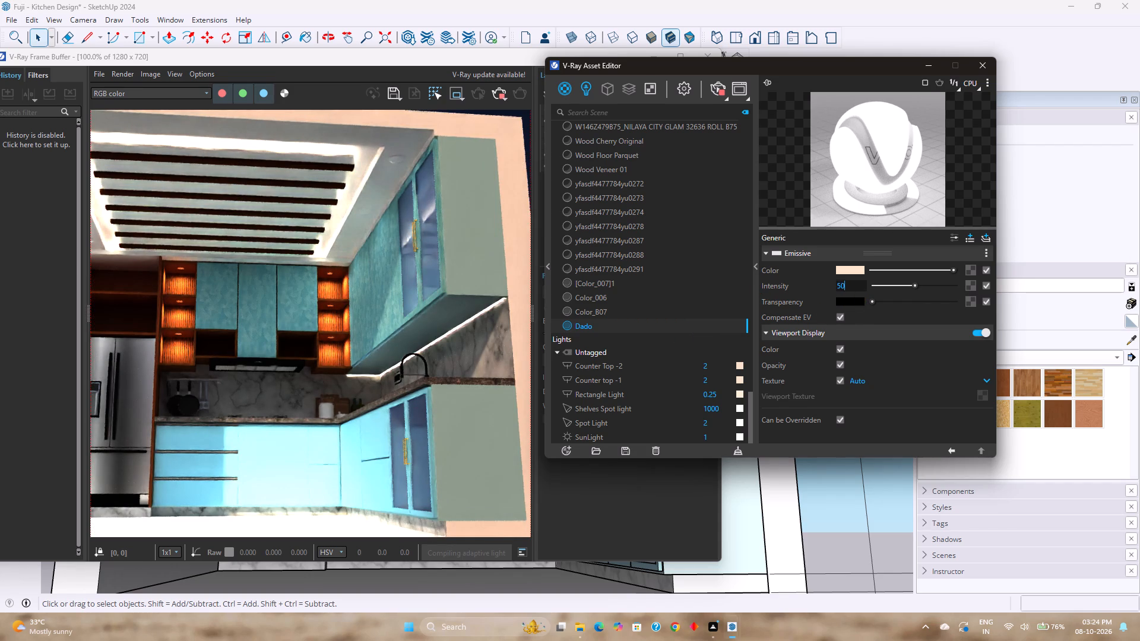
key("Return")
Compare the Gamma 2.2 and ICC display corrections on the render and choose sRGB.
left_click(636, 544)
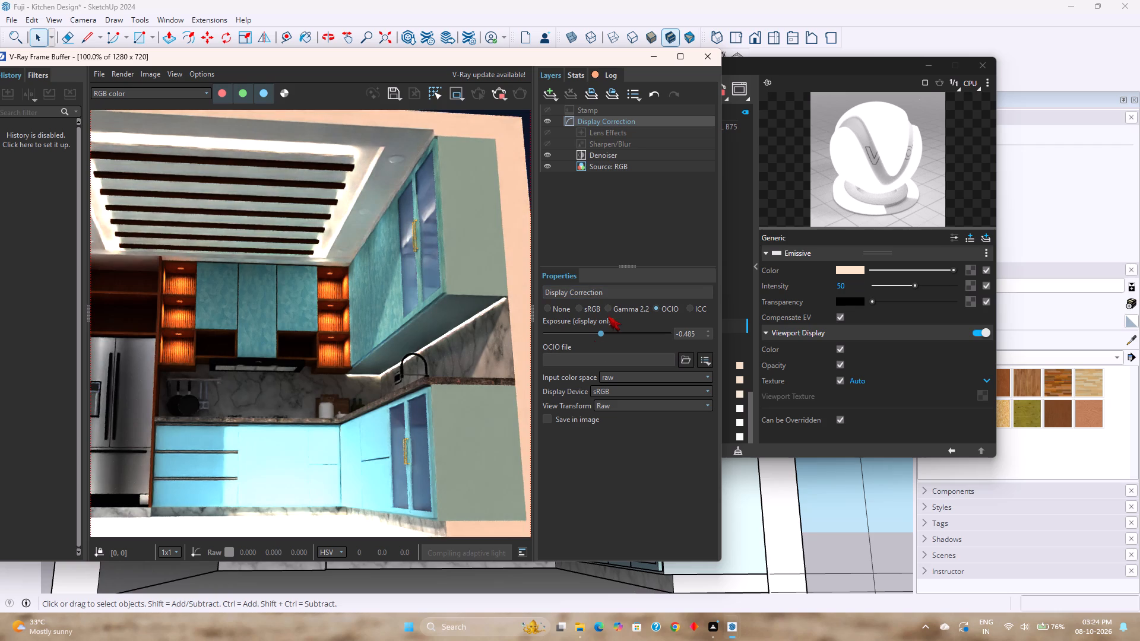
left_click(611, 309)
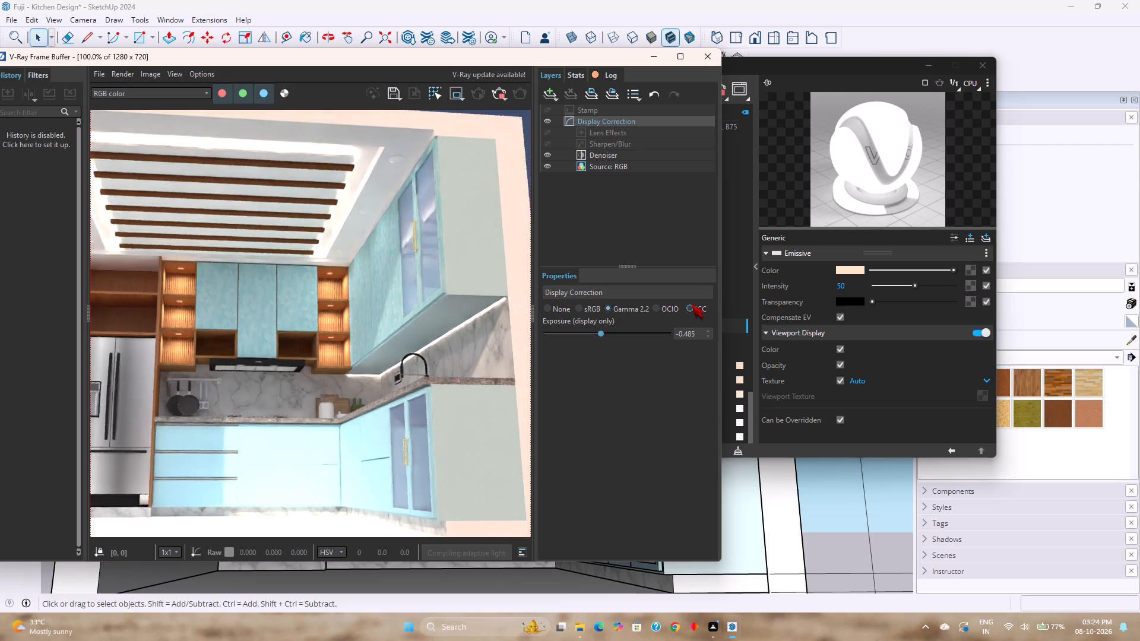
left_click(692, 304)
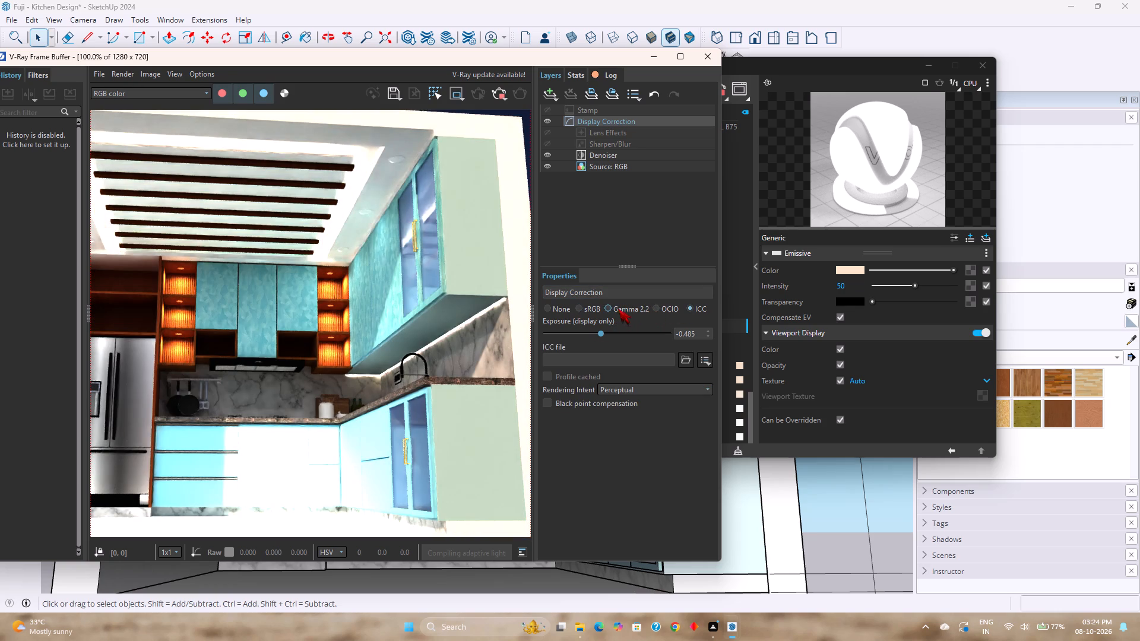
left_click(600, 308)
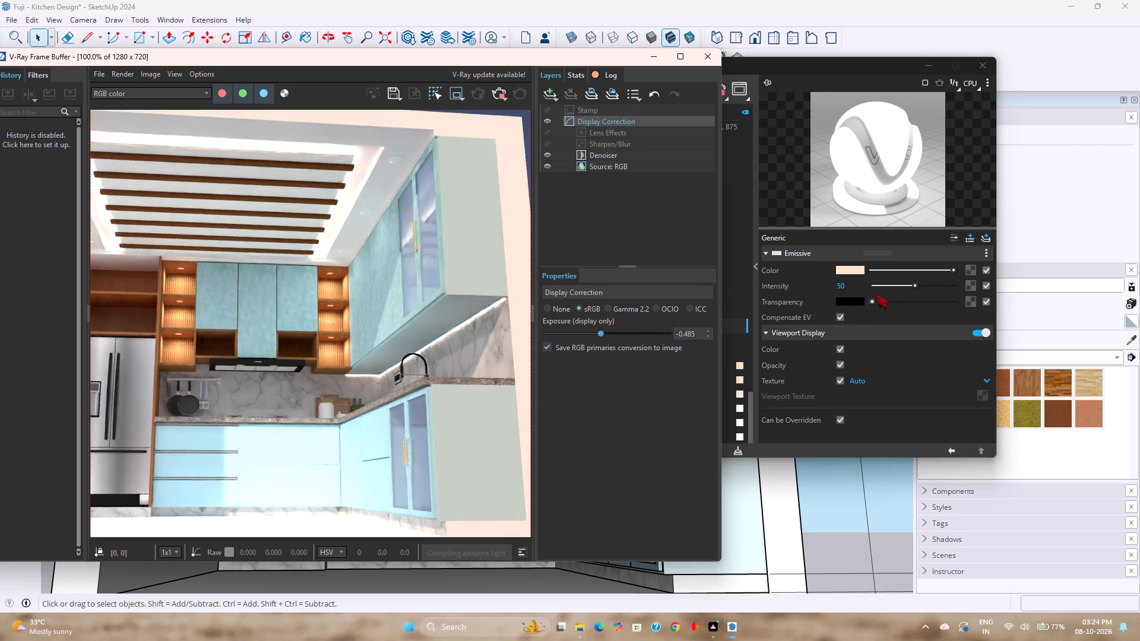
Set the Dado material's emissive intensity to 10 and check the slatted ceiling's cove in the live render.
double_click(861, 288)
type("10")
key("Return")
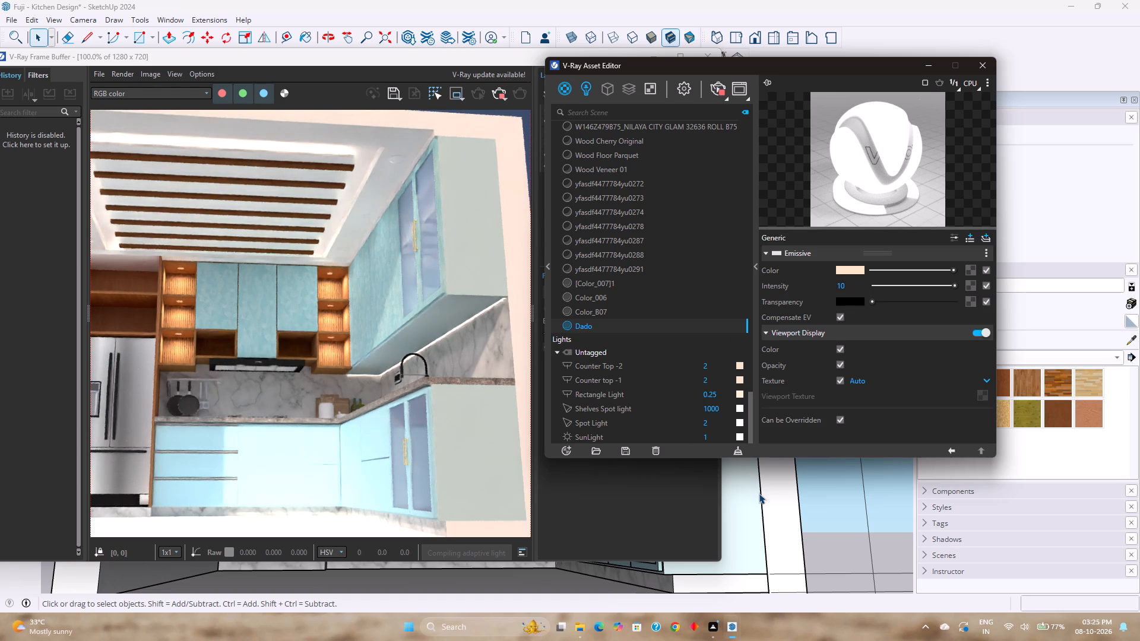
middle_click_drag(811, 501, 843, 510, "shift")
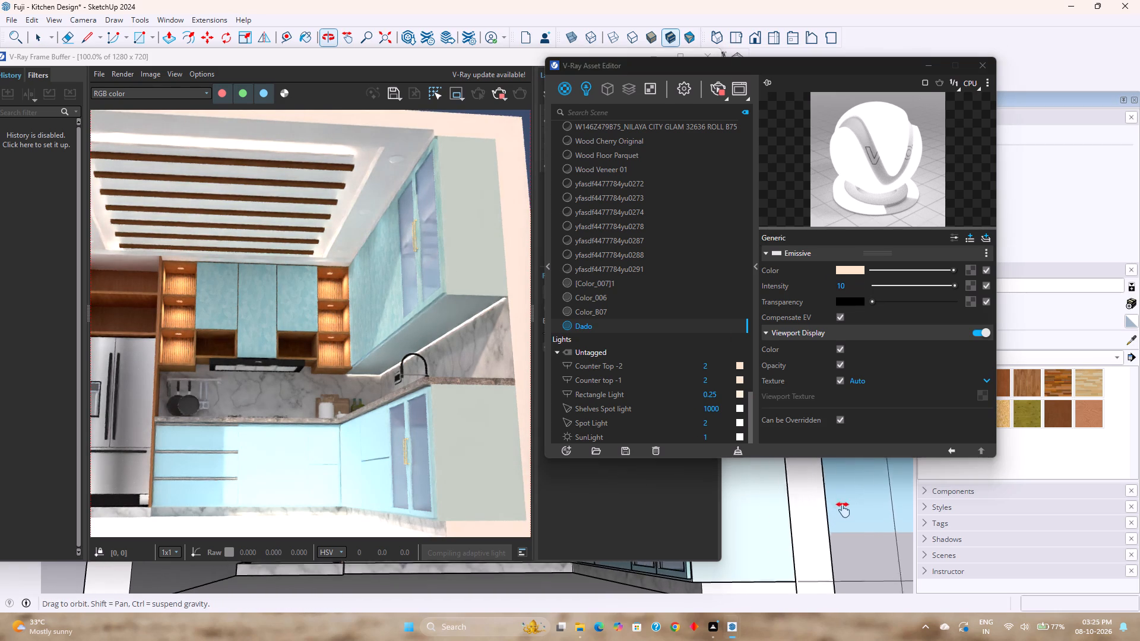
middle_click_drag(843, 510, 905, 519, "shift")
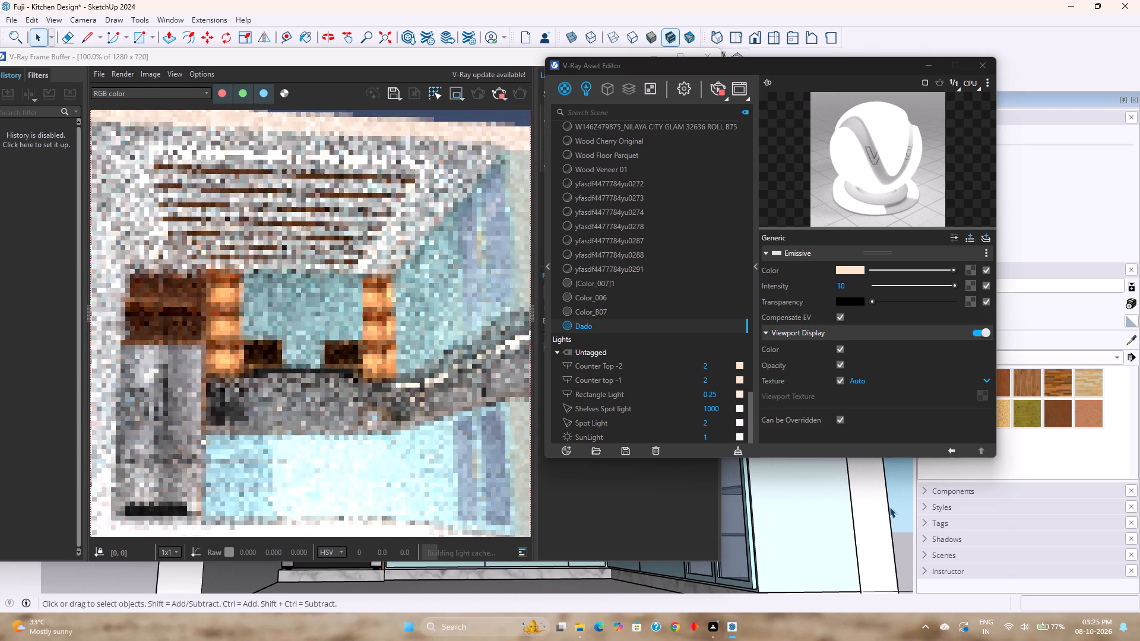
middle_click_drag(890, 532, 881, 507)
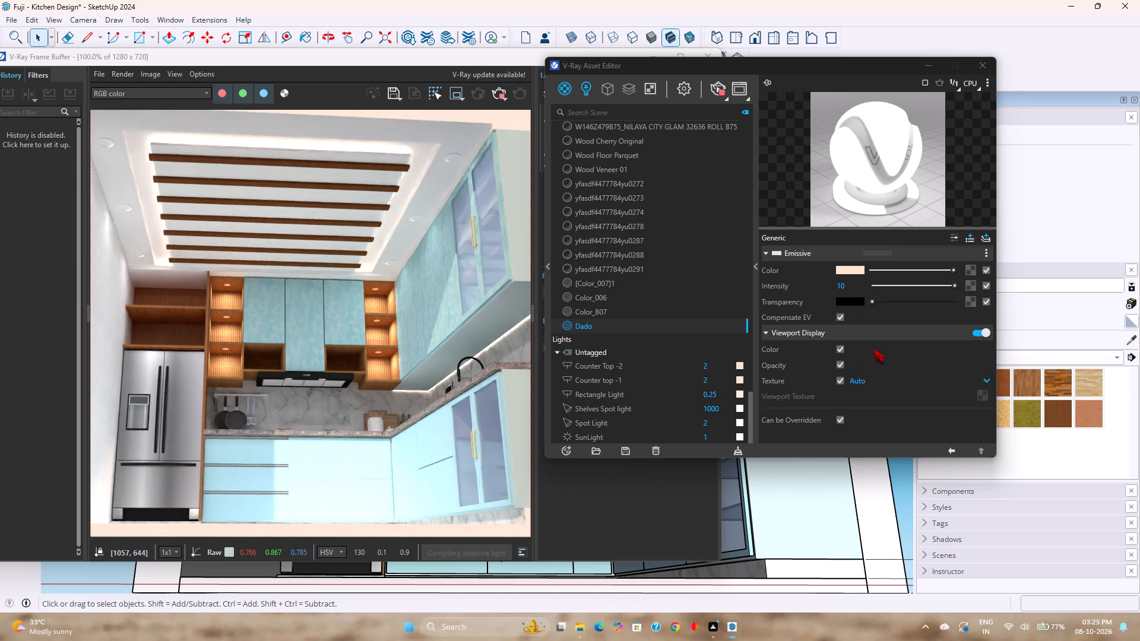
Clear the V-Ray Asset Editor and frame buffer windows away from the model view.
left_click(935, 64)
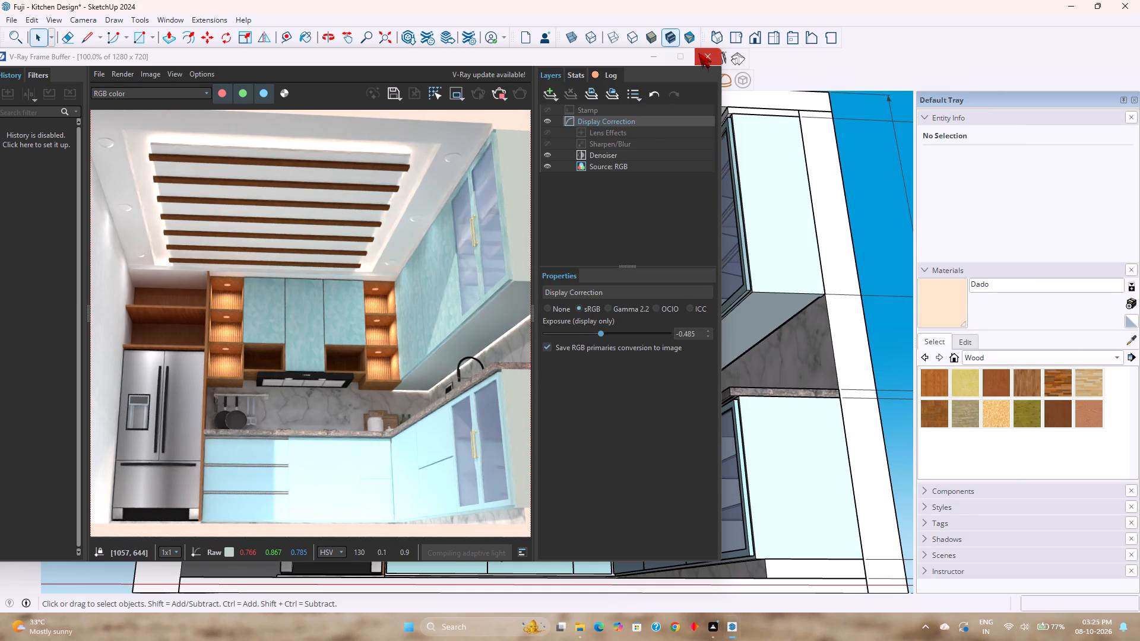
left_click(700, 53)
Examine the kitchen interior and the slatted false ceiling in the model from several angles.
scroll(581, 329, "down", 2)
middle_click_drag(581, 329, 534, 480)
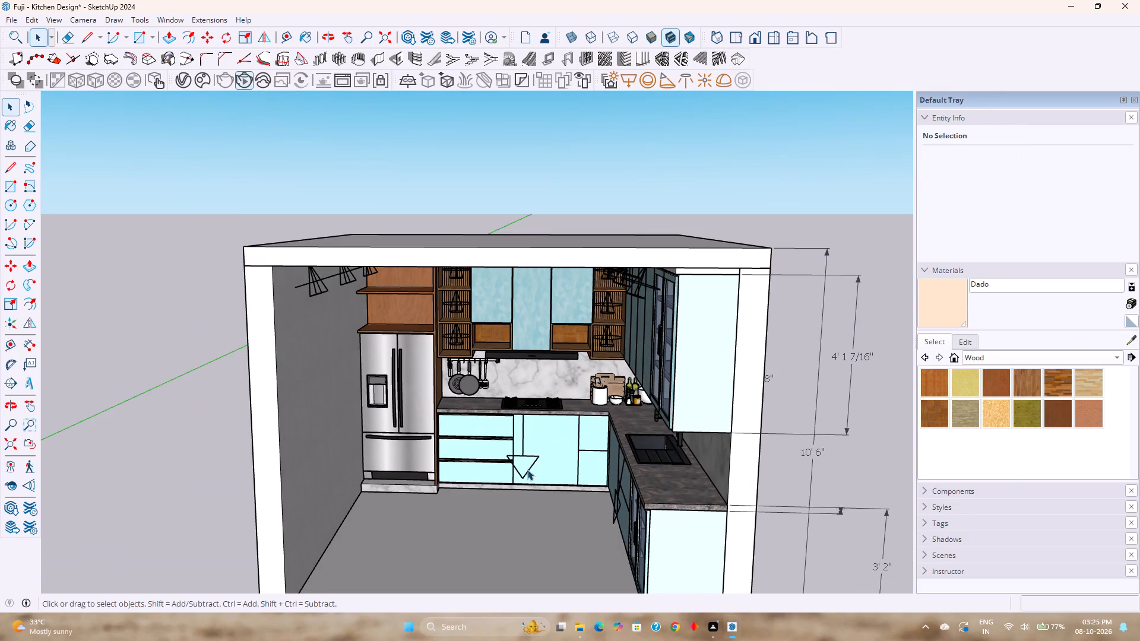
key("Escape")
scroll(537, 442, "up", 2)
middle_click_drag(540, 442, 552, 377)
middle_click_drag(552, 380, 536, 350, "shift")
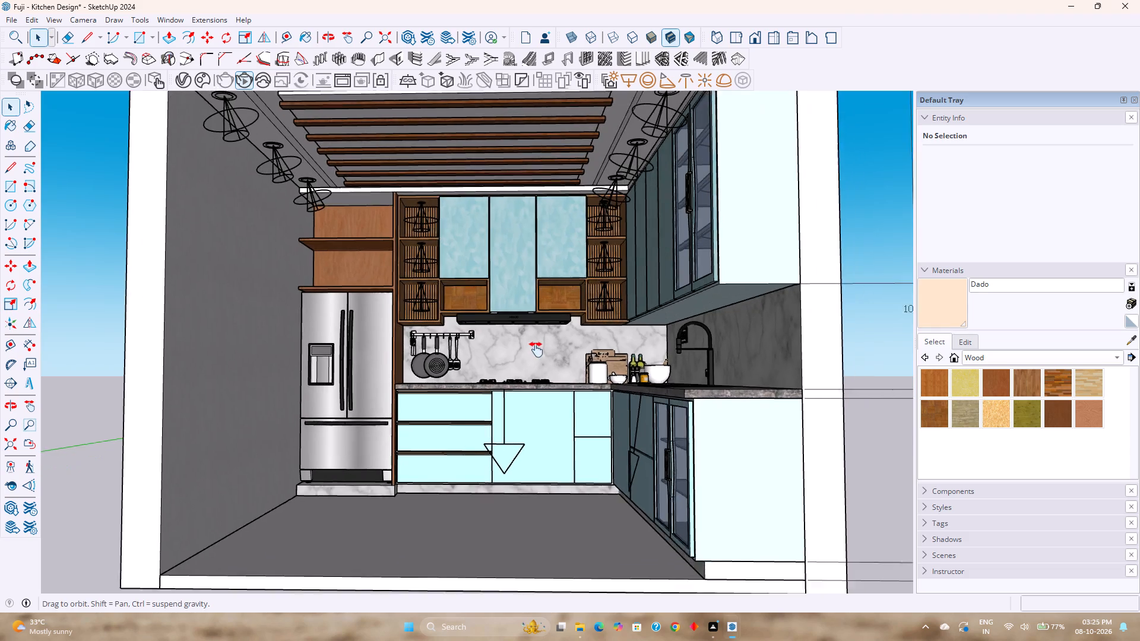
middle_click_drag(536, 350, 533, 344, "shift")
middle_click_drag(533, 345, 541, 383)
middle_click_drag(549, 382, 550, 430, "shift")
middle_click_drag(561, 448, 508, 312)
scroll(500, 320, "up", 1)
middle_click_drag(500, 320, 582, 448)
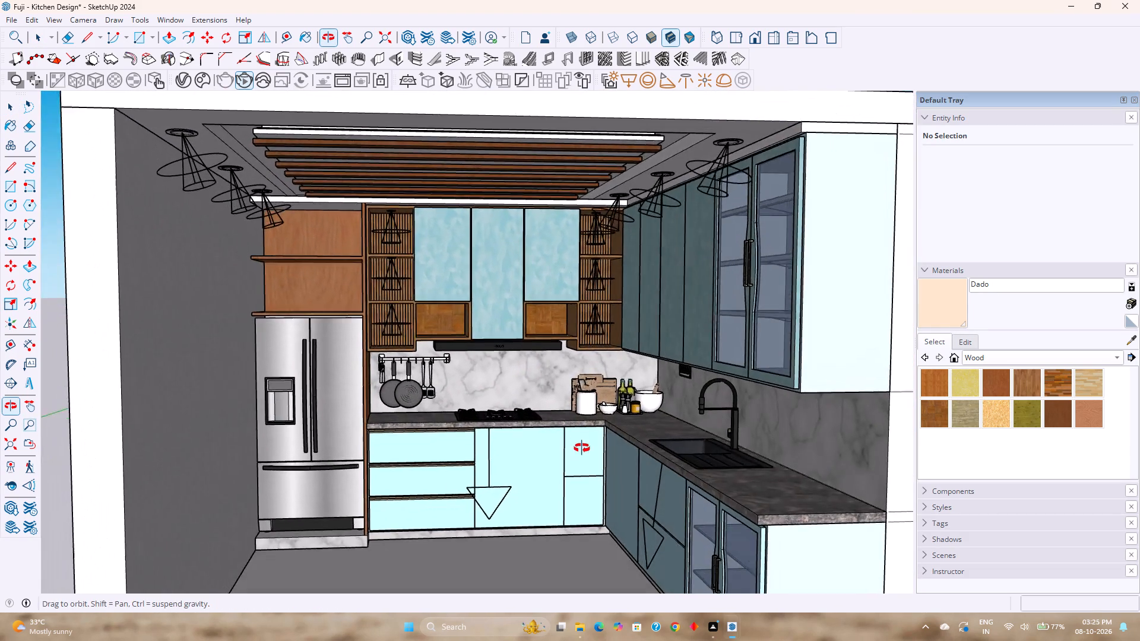
middle_click_drag(582, 448, 568, 435)
middle_click_drag(576, 436, 584, 492, "shift")
middle_click_drag(612, 486, 573, 372)
middle_click_drag(574, 367, 577, 392, "shift")
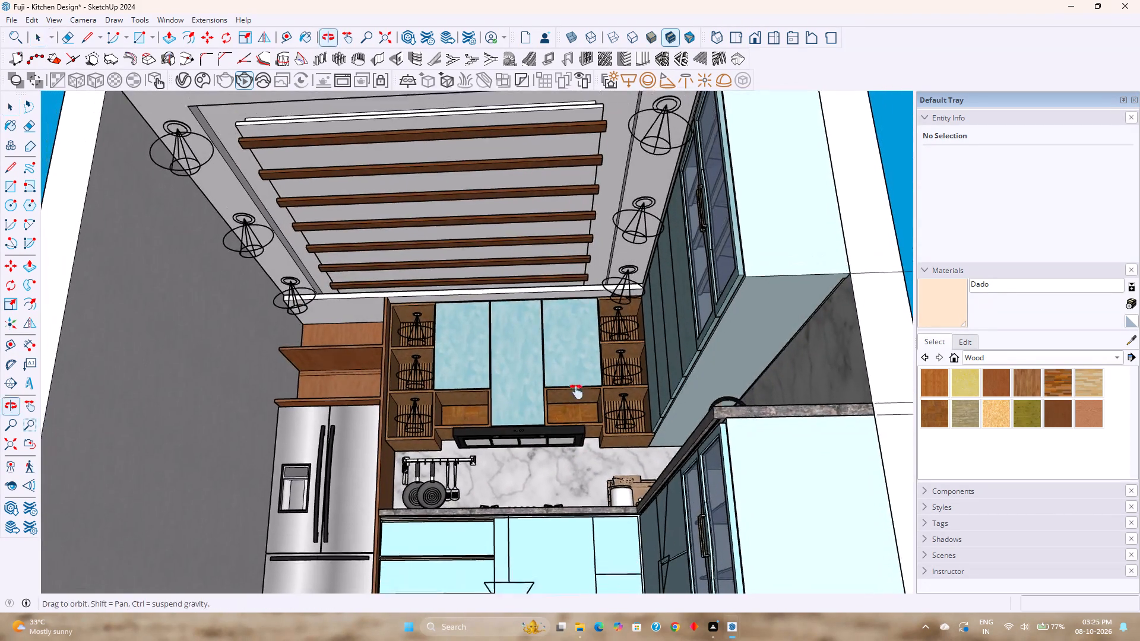
middle_click_drag(577, 392, 548, 357, "shift")
middle_click_drag(546, 354, 533, 420)
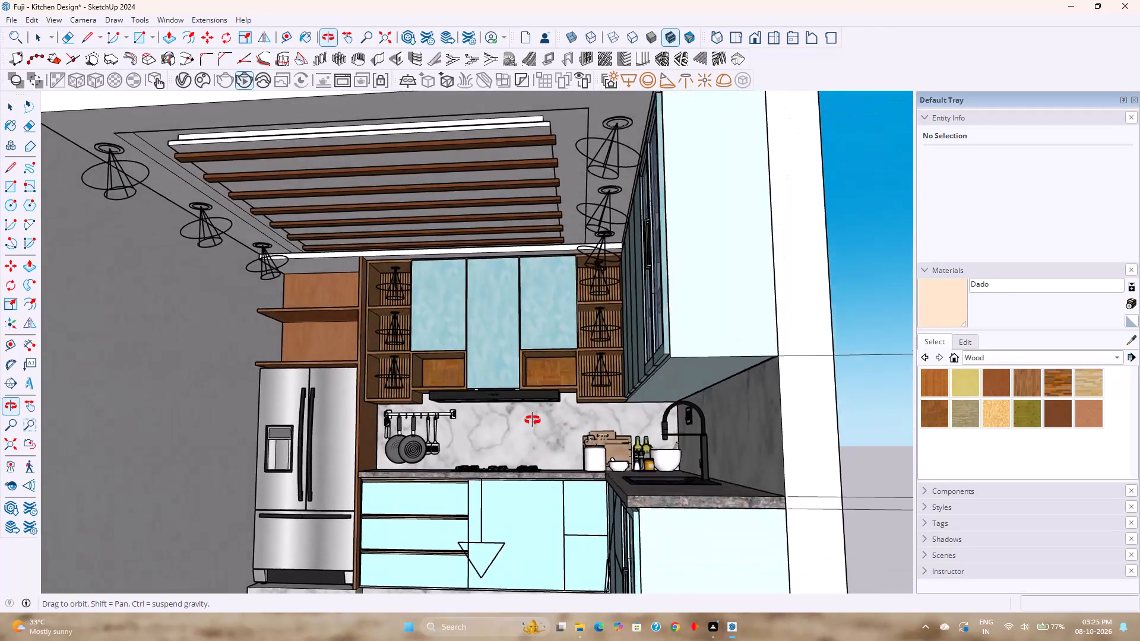
middle_click_drag(533, 420, 575, 358)
middle_click_drag(574, 360, 604, 444, "shift")
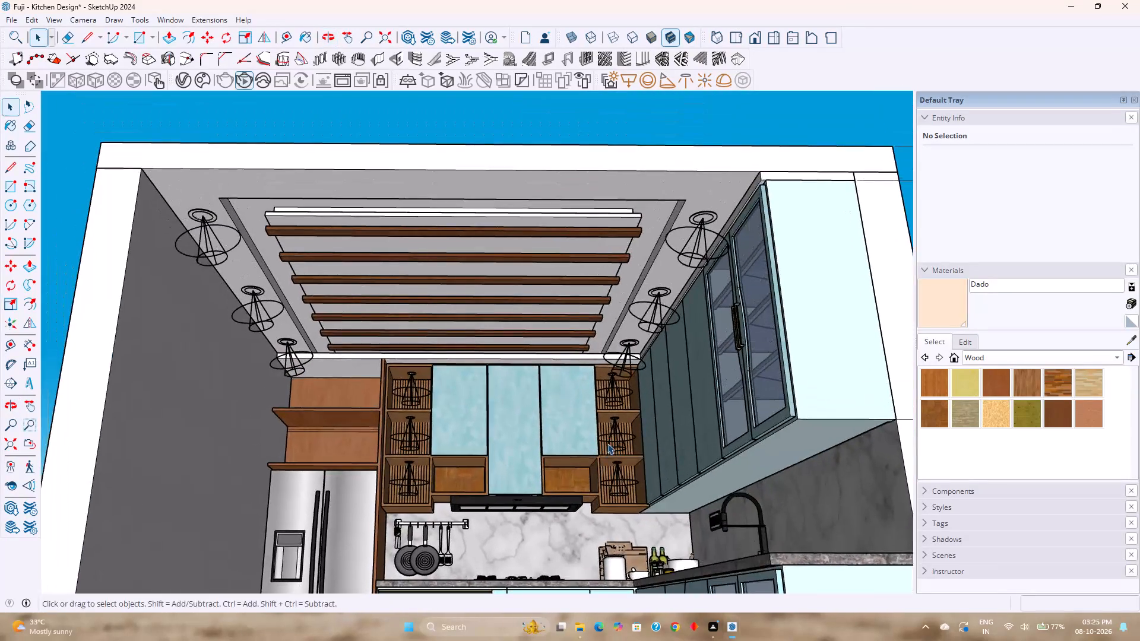
middle_click_drag(607, 442, 570, 360)
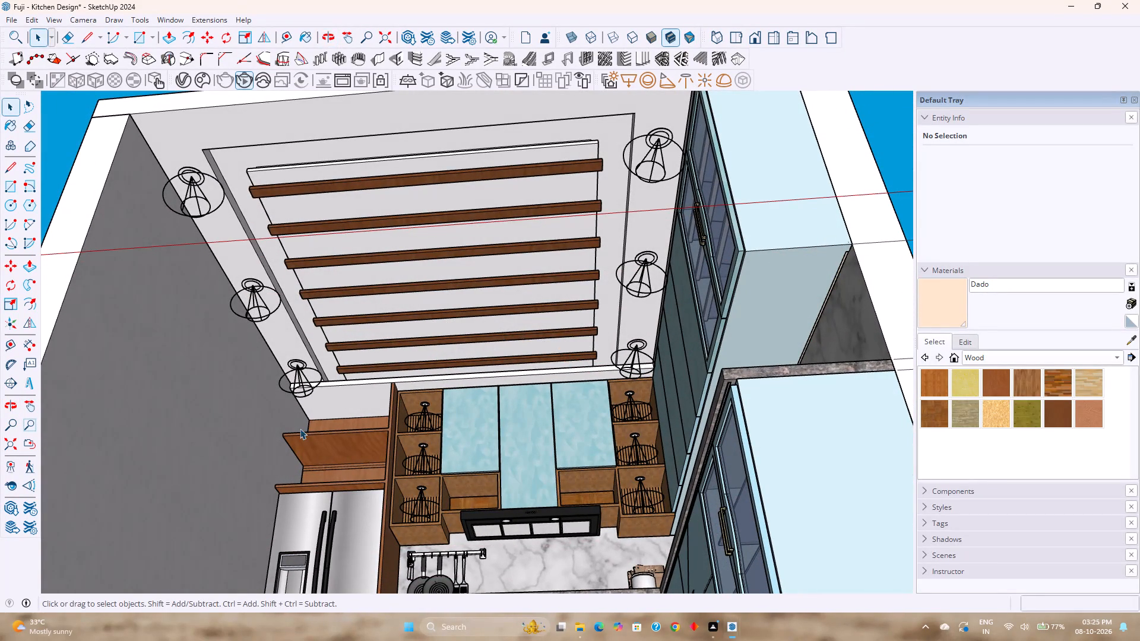
Open the false ceiling's nested groups for editing and select the border face around the slatted recess.
middle_click_drag(342, 218, 344, 285, "shift")
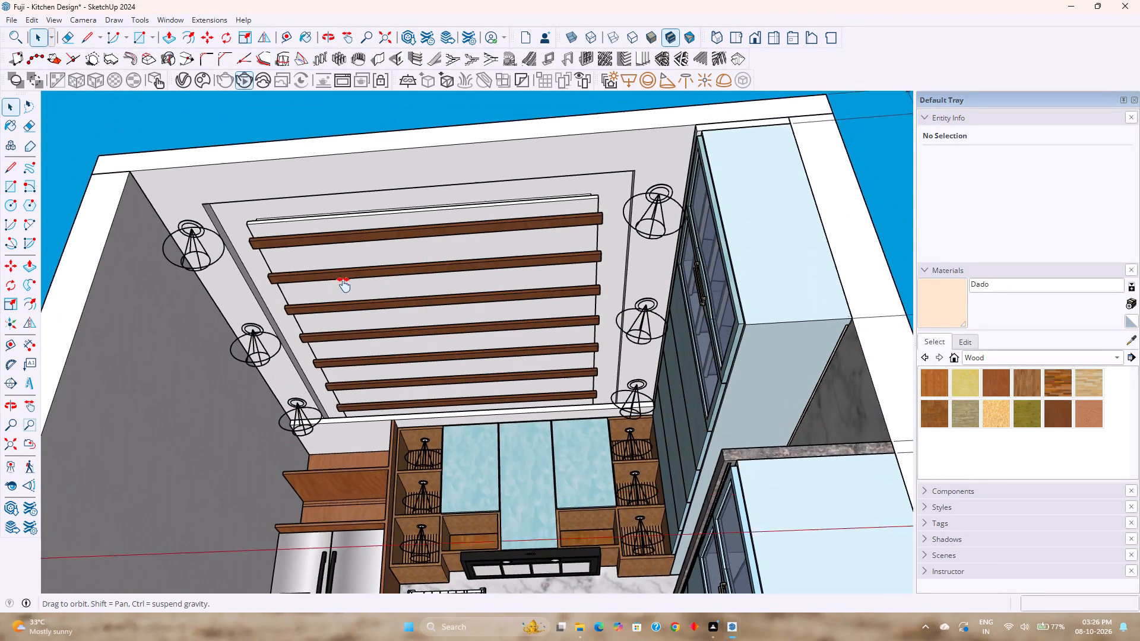
middle_click_drag(344, 285, 358, 342, "shift")
middle_click_drag(379, 354, 379, 298)
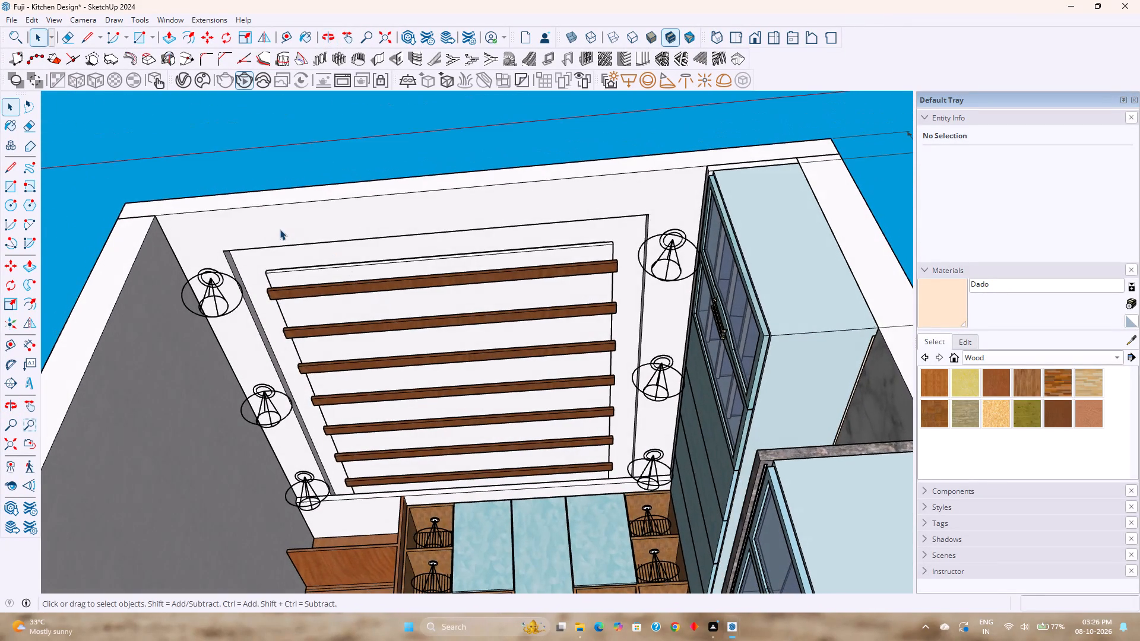
left_click(280, 229)
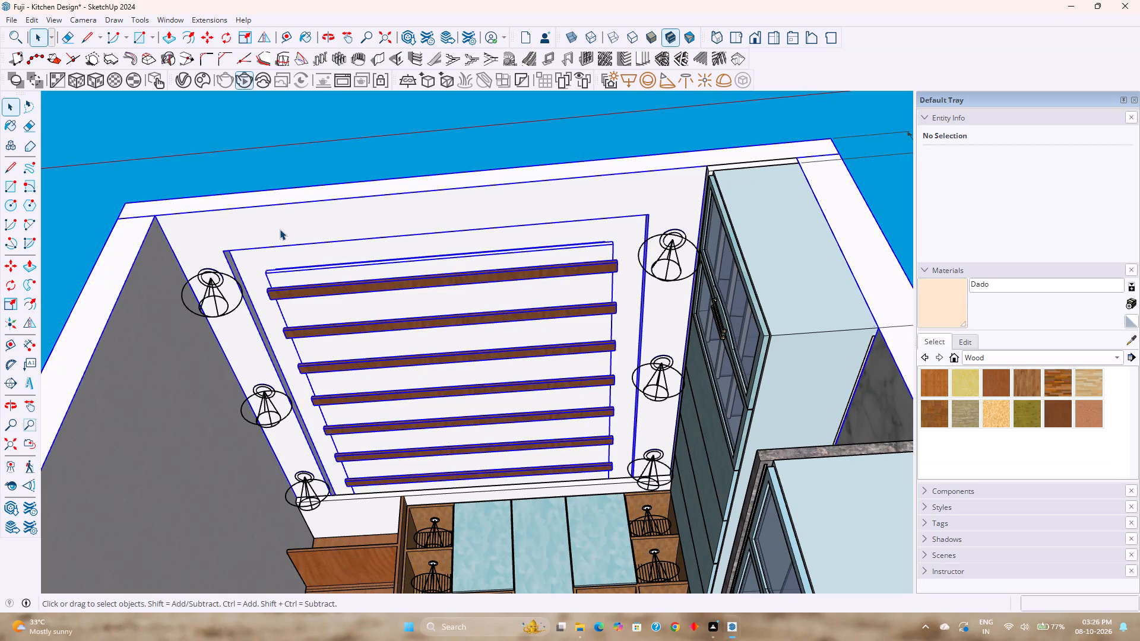
left_click(280, 229)
left_click(280, 229)
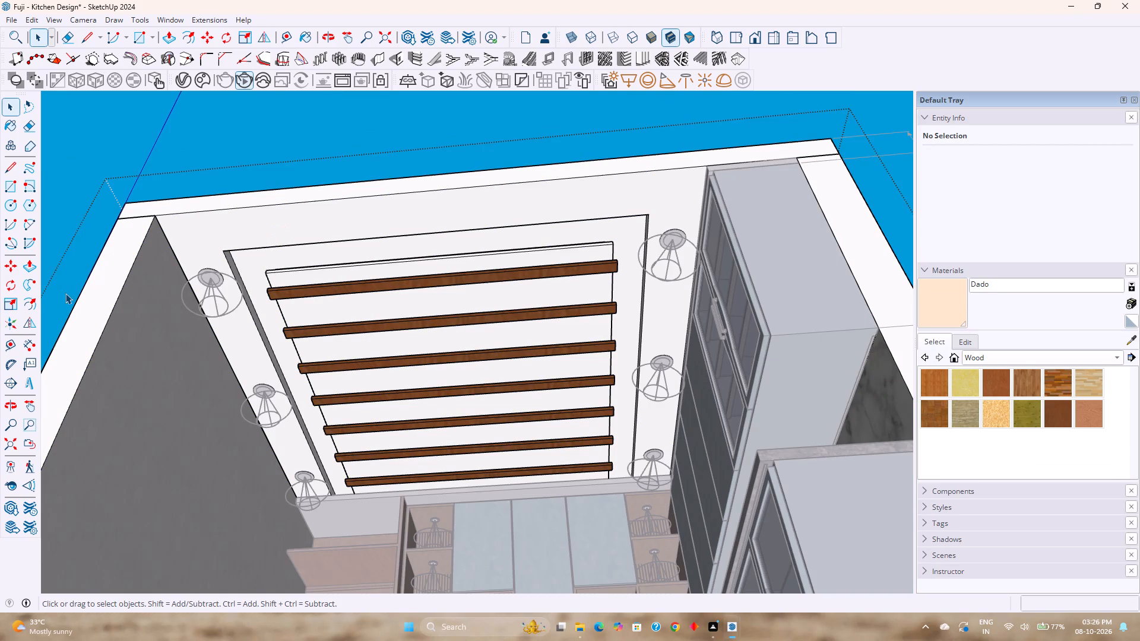
double_click(268, 233)
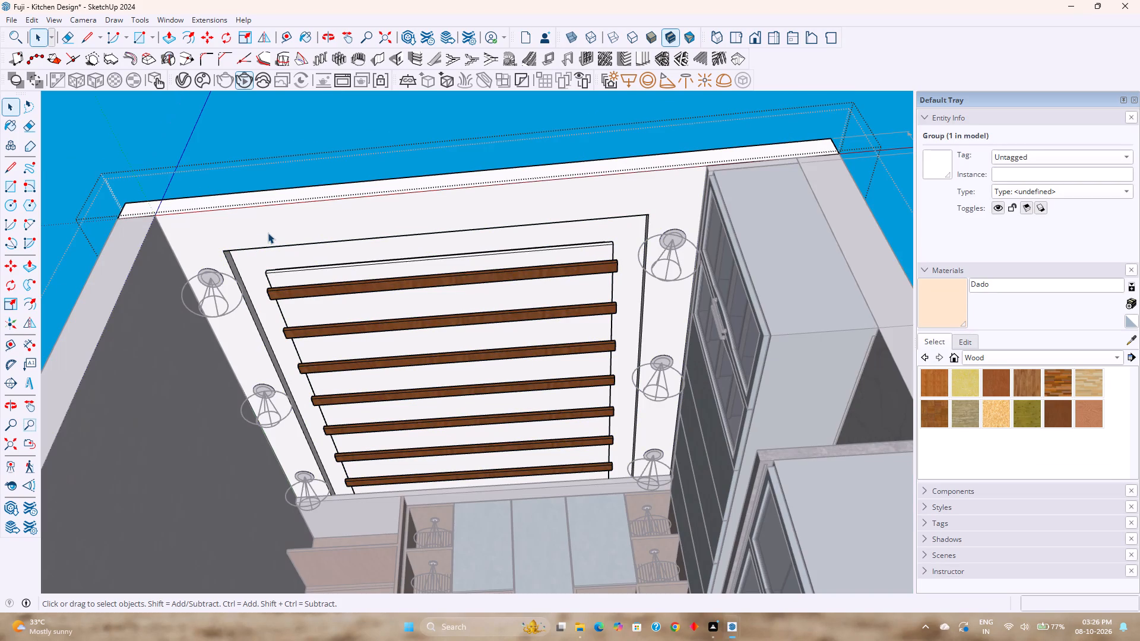
left_click(268, 233)
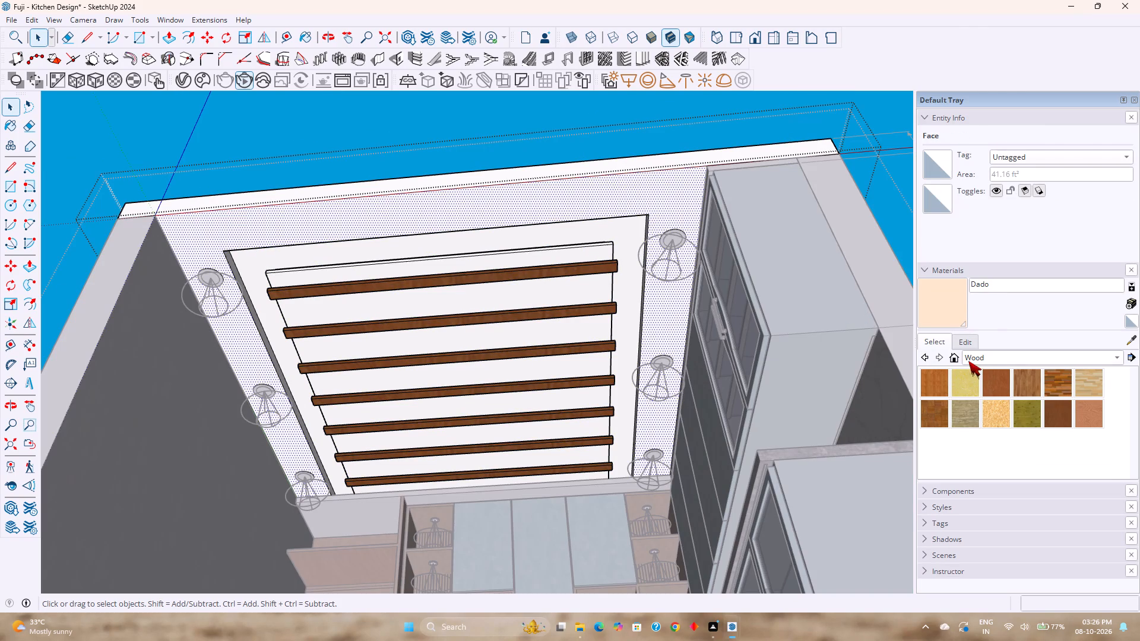
Look through the New Modern and Scott Living material collections for a finish for the ceiling border.
left_click(979, 358)
left_click(1002, 246)
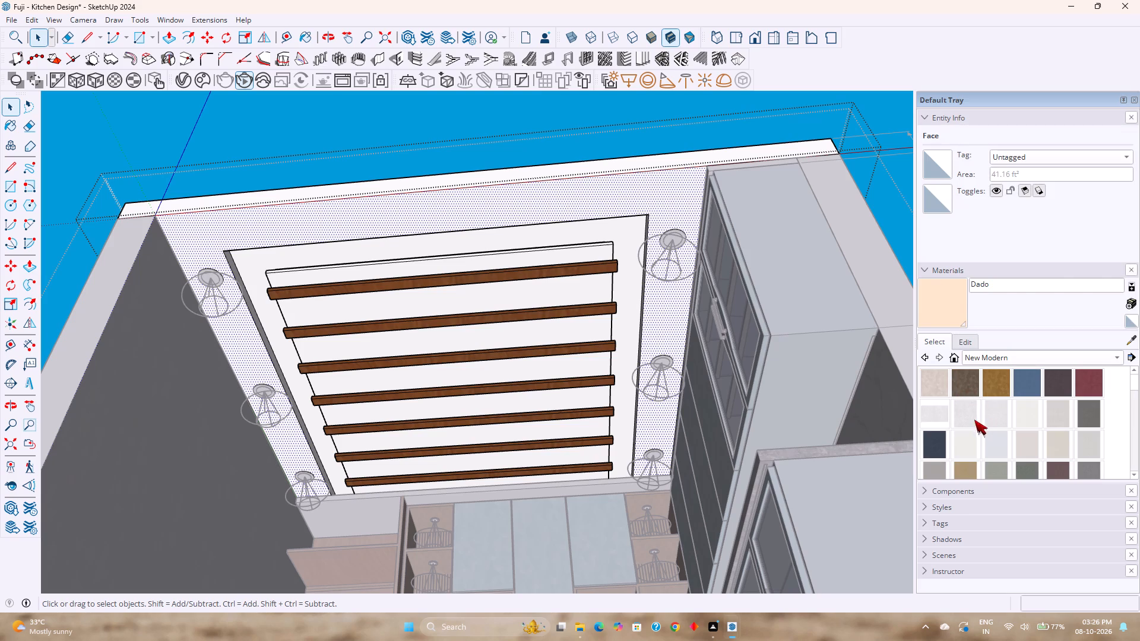
left_click(974, 420)
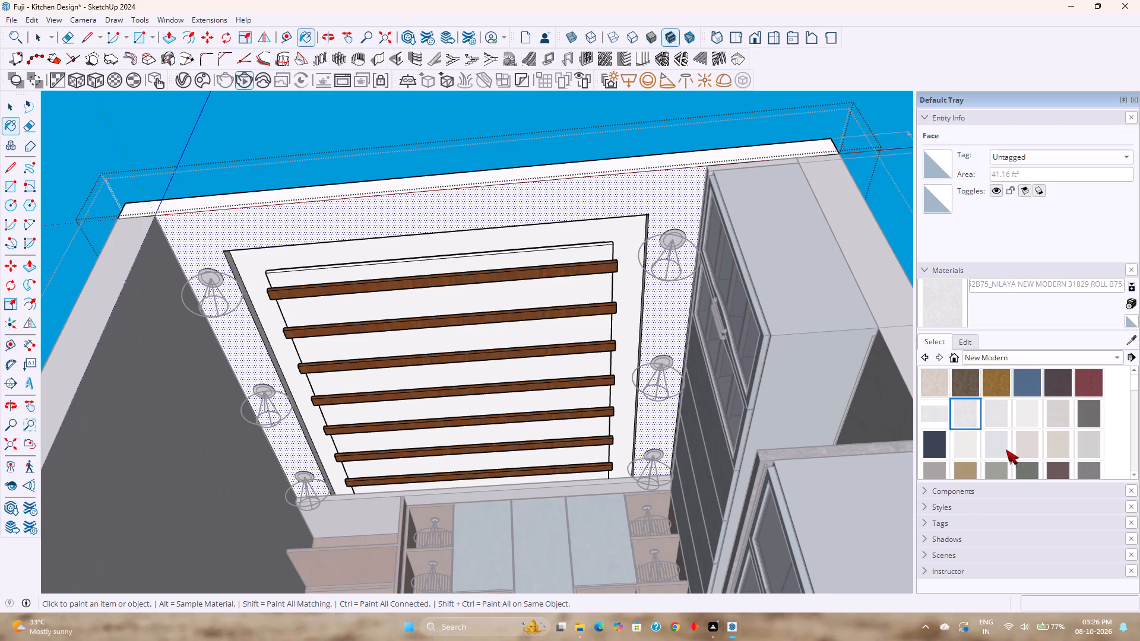
left_click(1006, 449)
left_click(1015, 357)
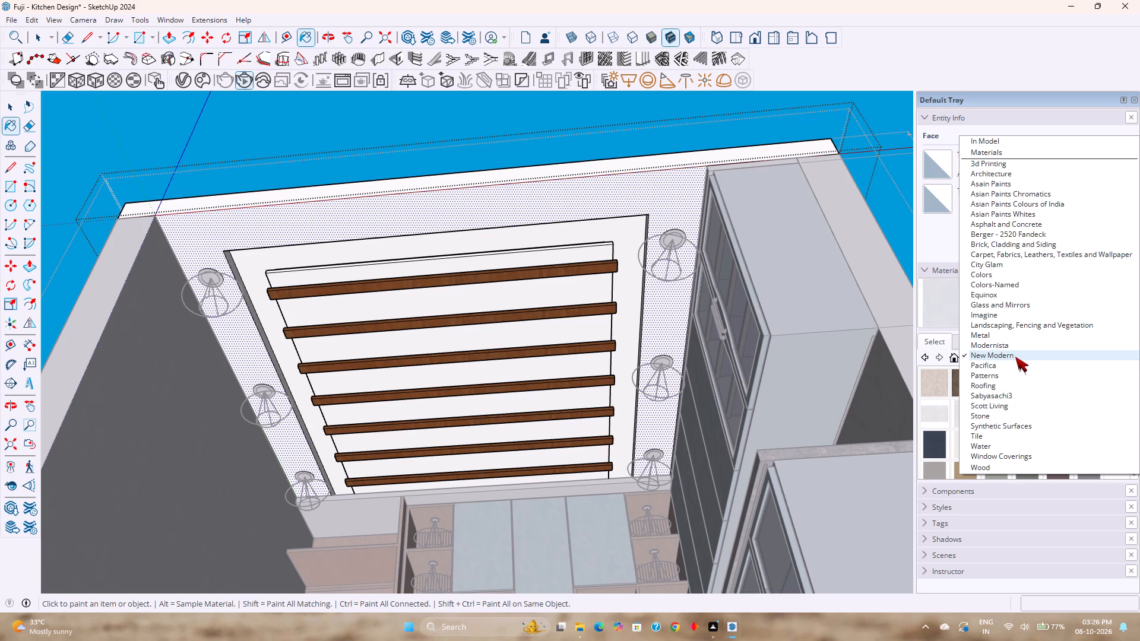
left_click(1008, 402)
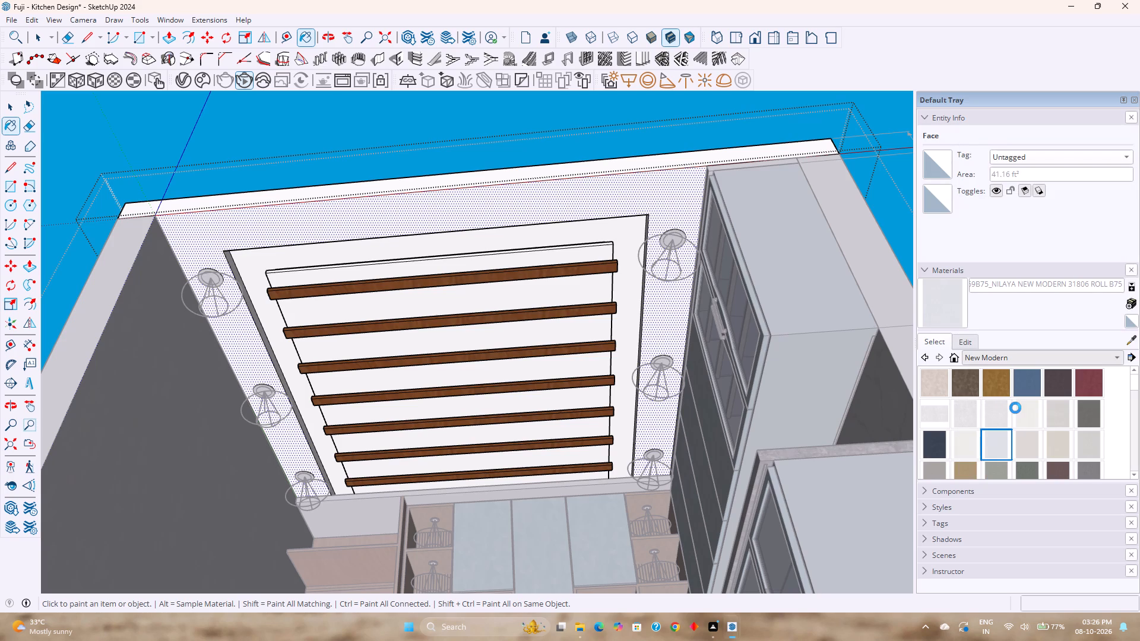
scroll(1014, 424, "down", 2)
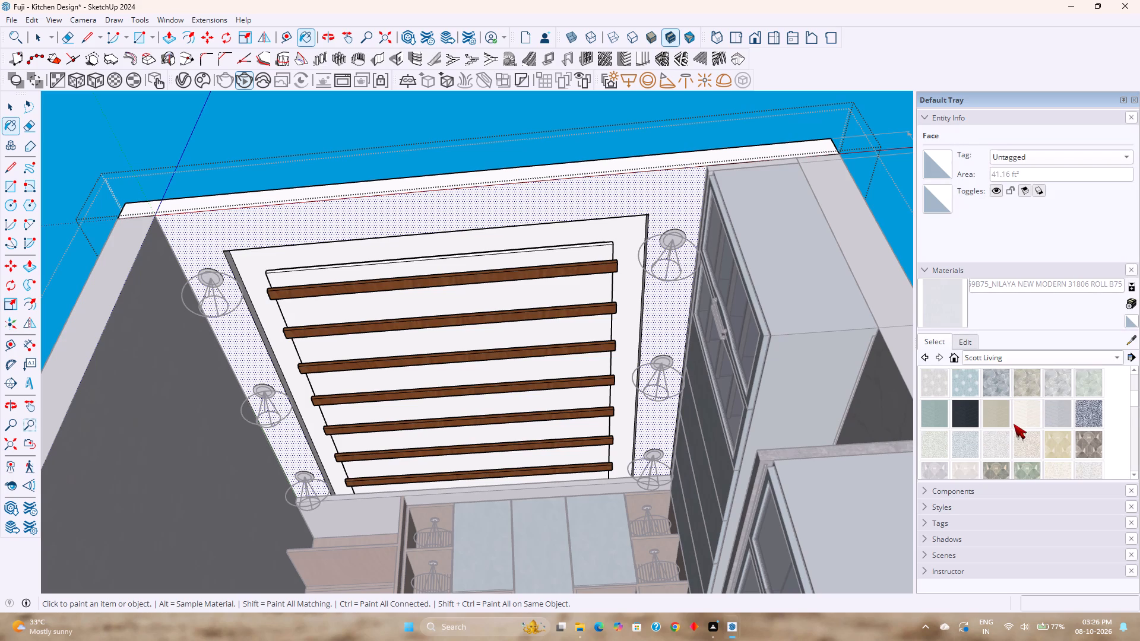
scroll(1014, 424, "down", 9)
scroll(1015, 424, "up", 3)
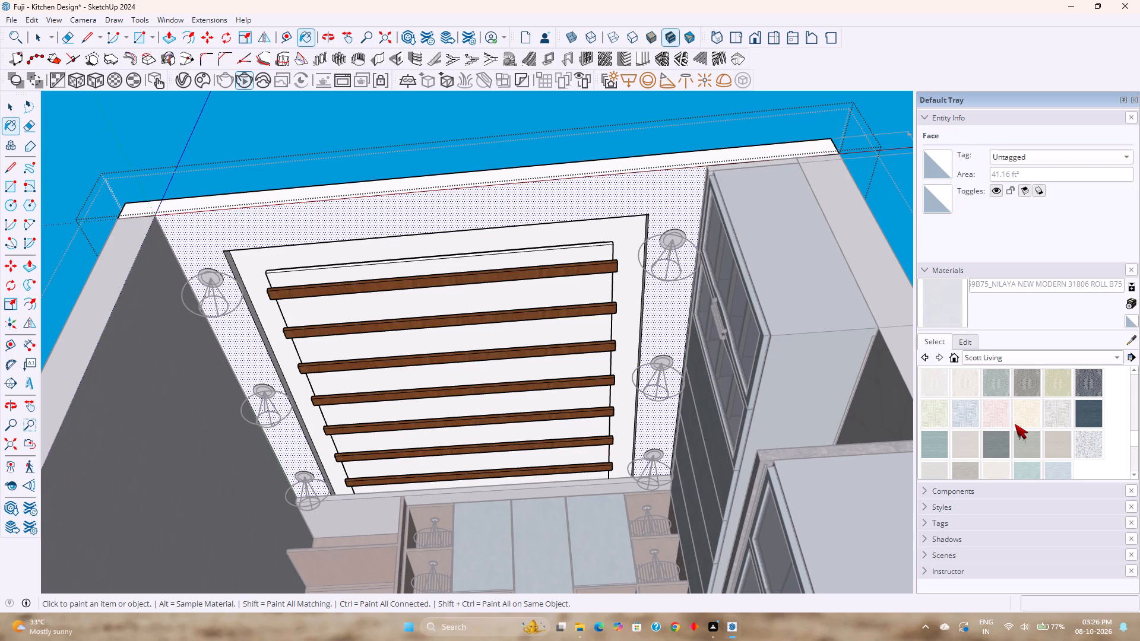
Paint the selected ceiling border face with Formica Laminate Light from the Synthetic Surfaces collection.
left_click(1009, 361)
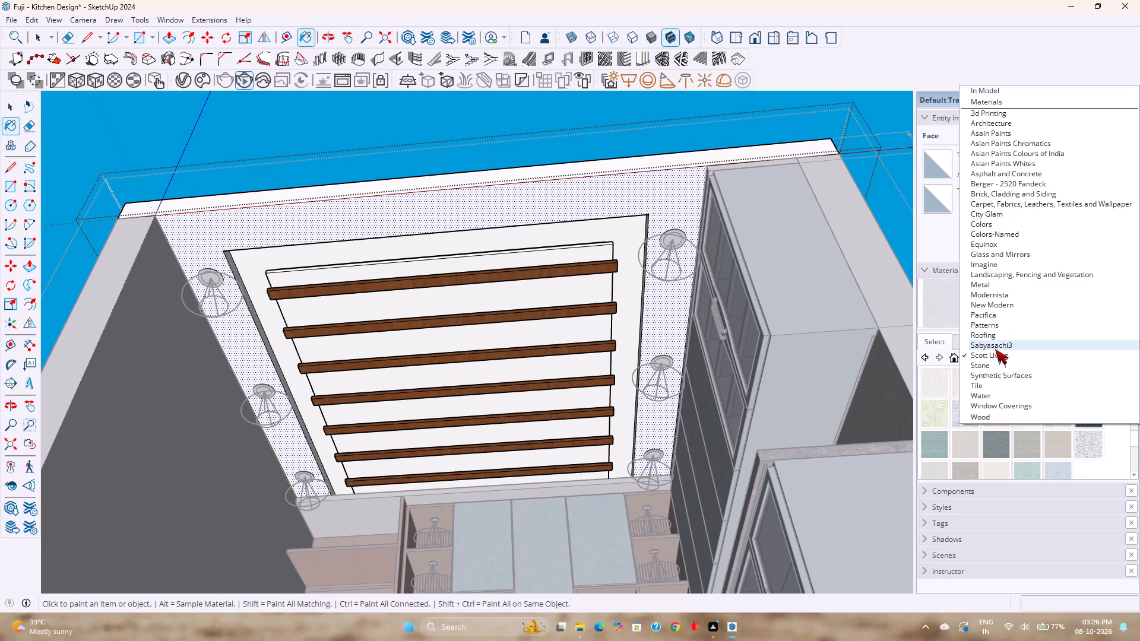
left_click(997, 376)
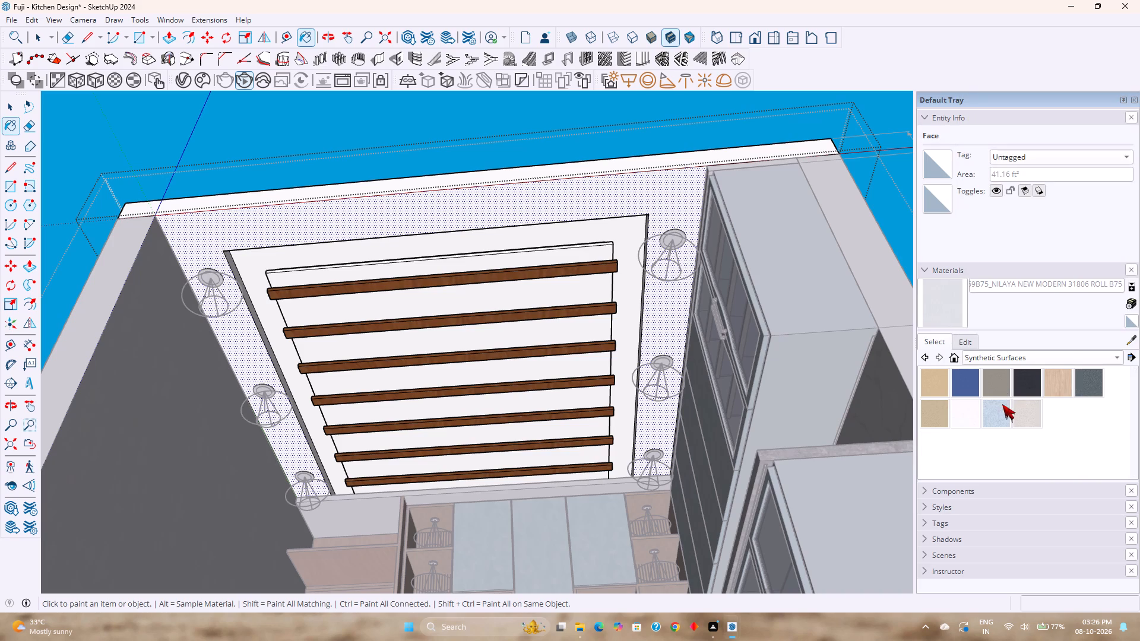
left_click(1002, 404)
left_click(1024, 414)
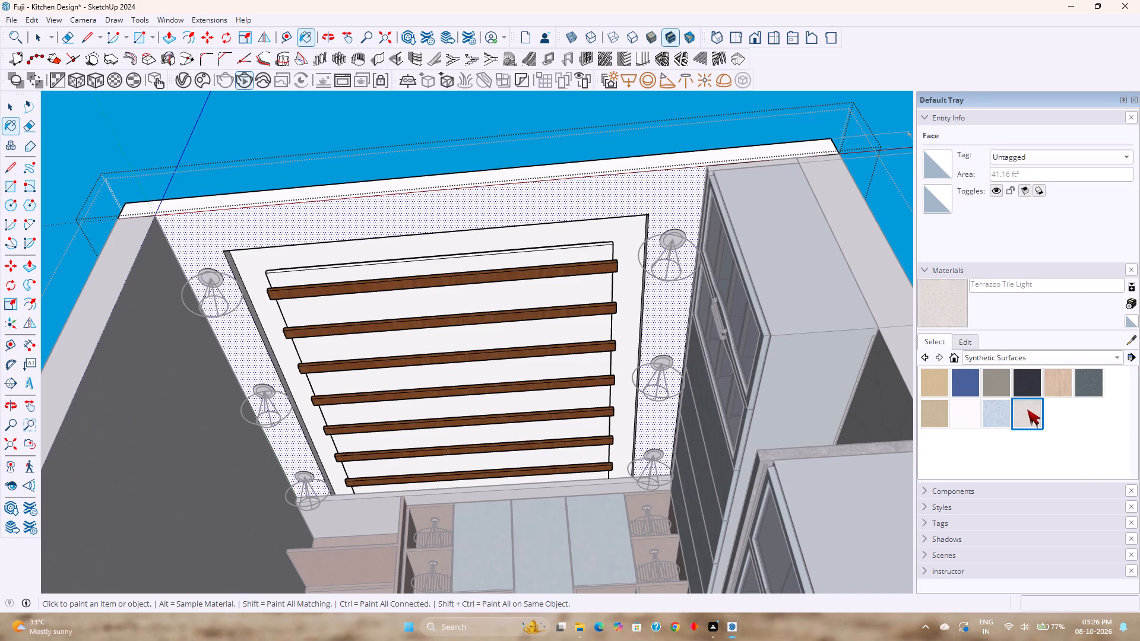
left_click(1052, 391)
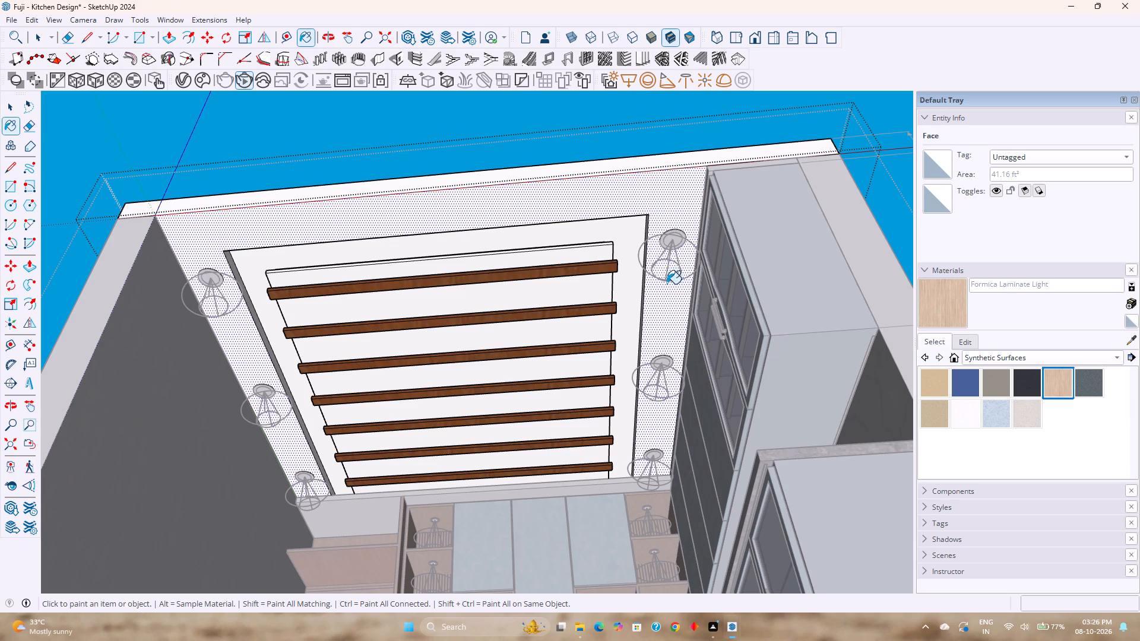
left_click(671, 196)
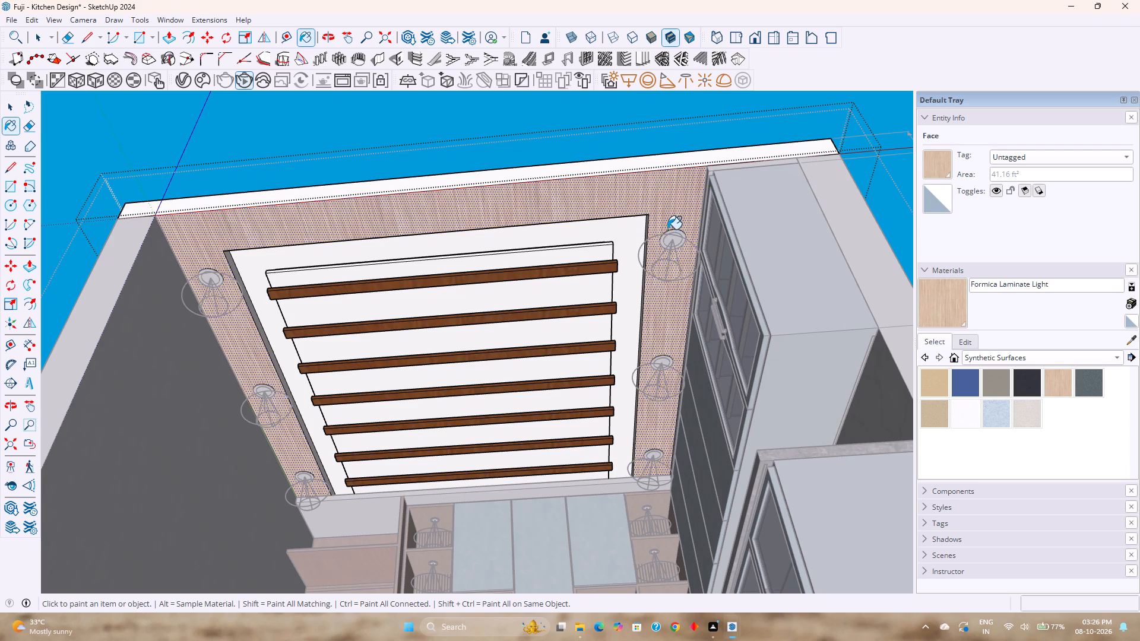
Adjust the Formica Laminate Light colour to saturation 39 and lightness 83.
left_click(967, 339)
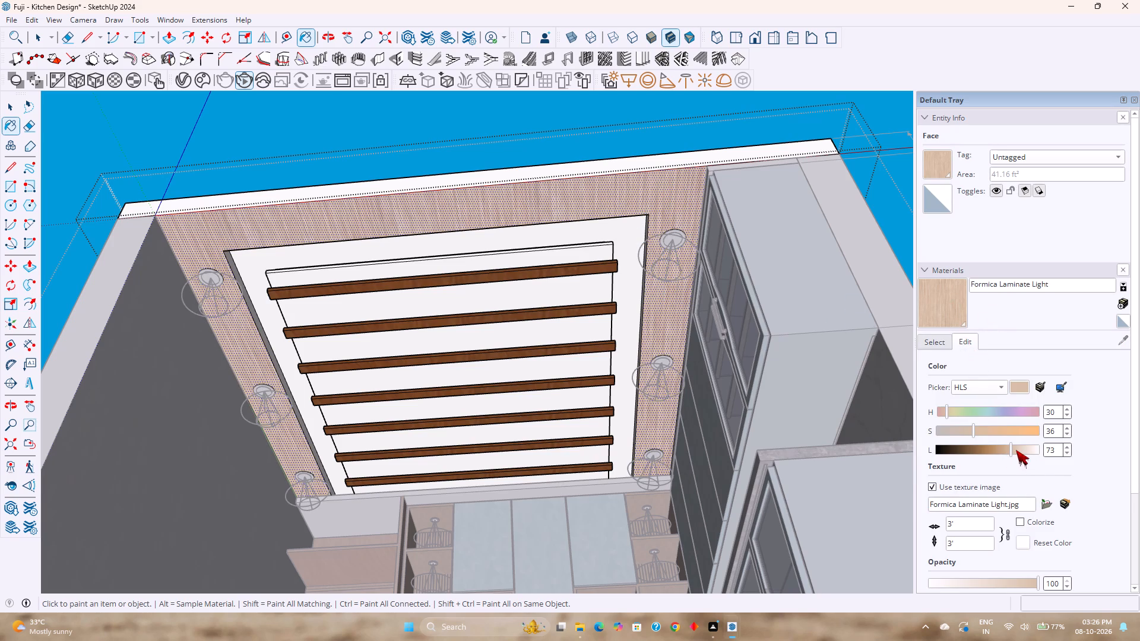
scroll(1015, 450, "up", 2)
left_click(1015, 450)
scroll(1015, 450, "up", 1)
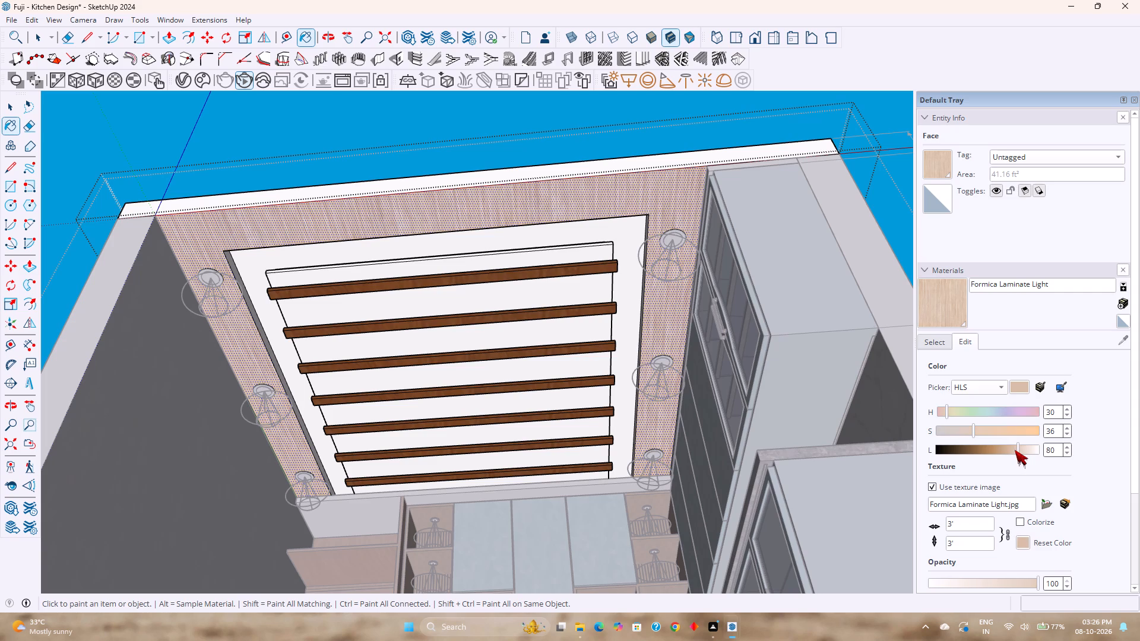
scroll(1015, 450, "up", 1)
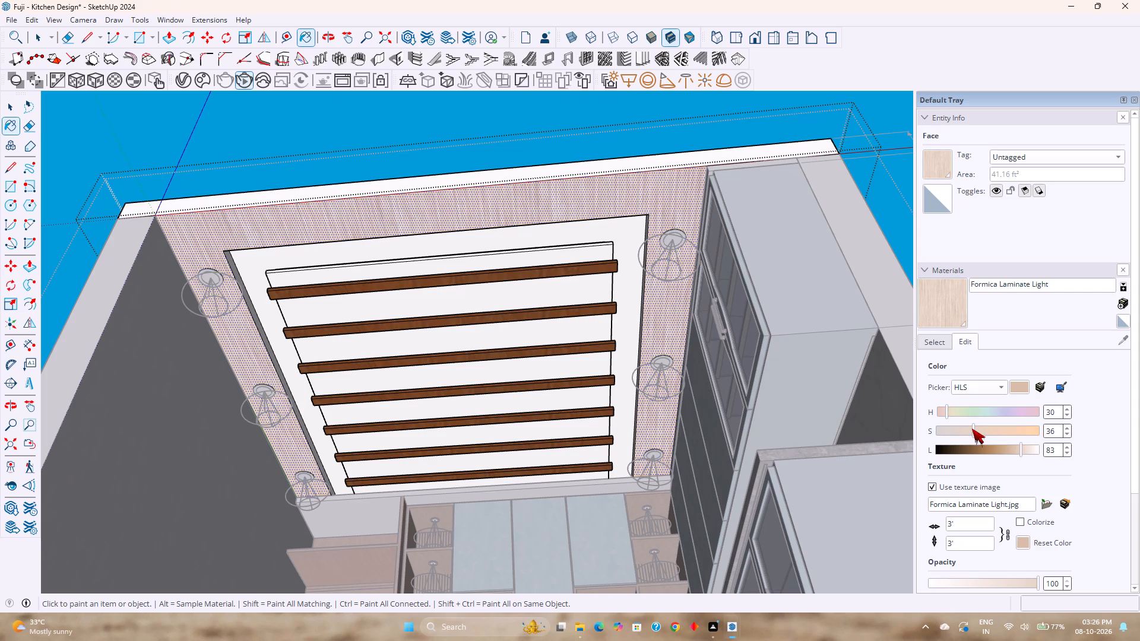
scroll(972, 429, "up", 2)
scroll(972, 429, "down", 1)
key("Escape")
key("space")
key("Escape")
key("Escape")
key("space")
key("Escape")
key("Escape")
key("space")
key("Escape")
key("Escape")
key("space")
key("Escape")
Raise the Formica Laminate Light lightness to 92, repaint the ceiling border and leave the ceiling groups.
left_click(1030, 453)
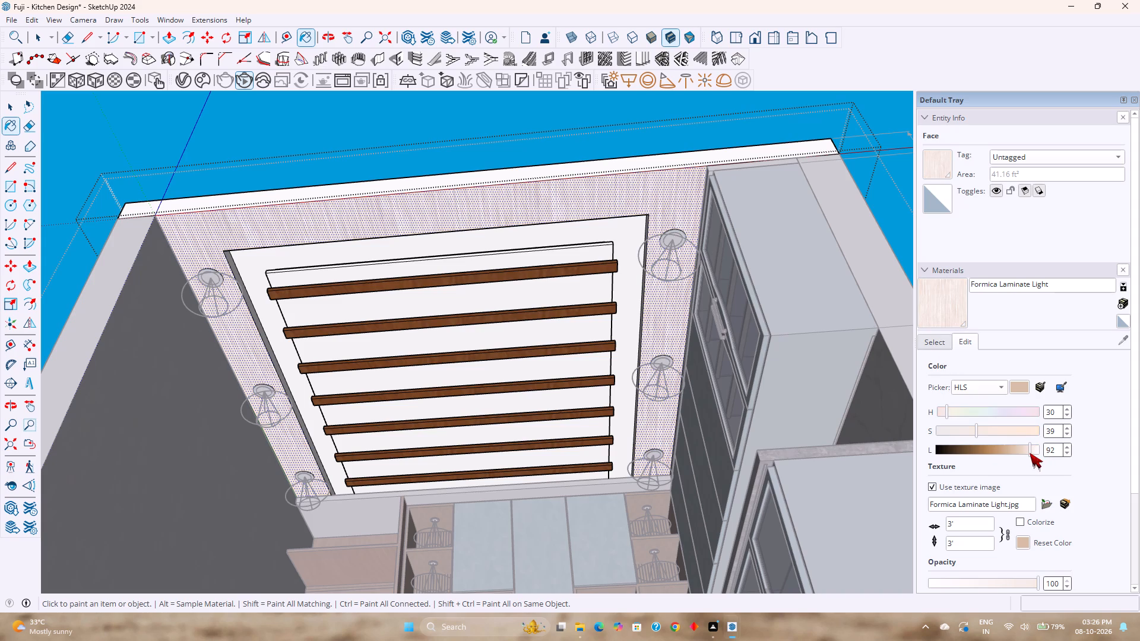
key("space")
key("space")
left_click(680, 195)
key("Escape")
key("space")
key("Escape")
key("Escape")
Examine the laminate ceiling border against the cabinets and walls from several angles.
scroll(671, 208, "down", 2)
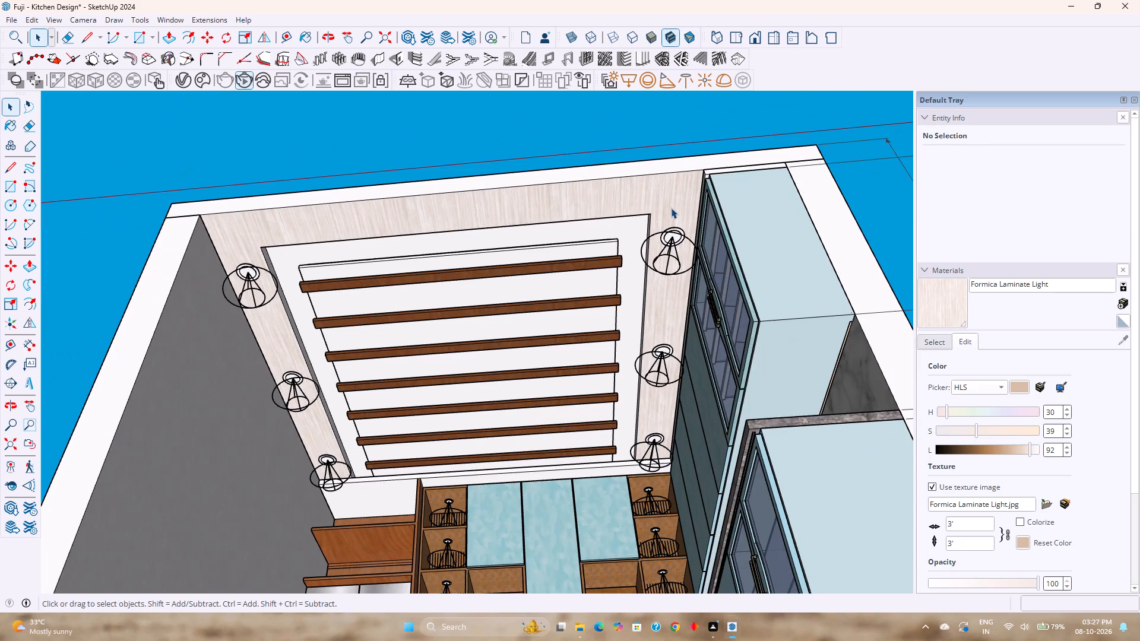
middle_click_drag(672, 217, 673, 297)
key("Escape")
middle_click_drag(798, 309, 755, 259, "shift")
middle_click_drag(760, 256, 811, 342)
middle_click_drag(809, 342, 781, 274, "shift")
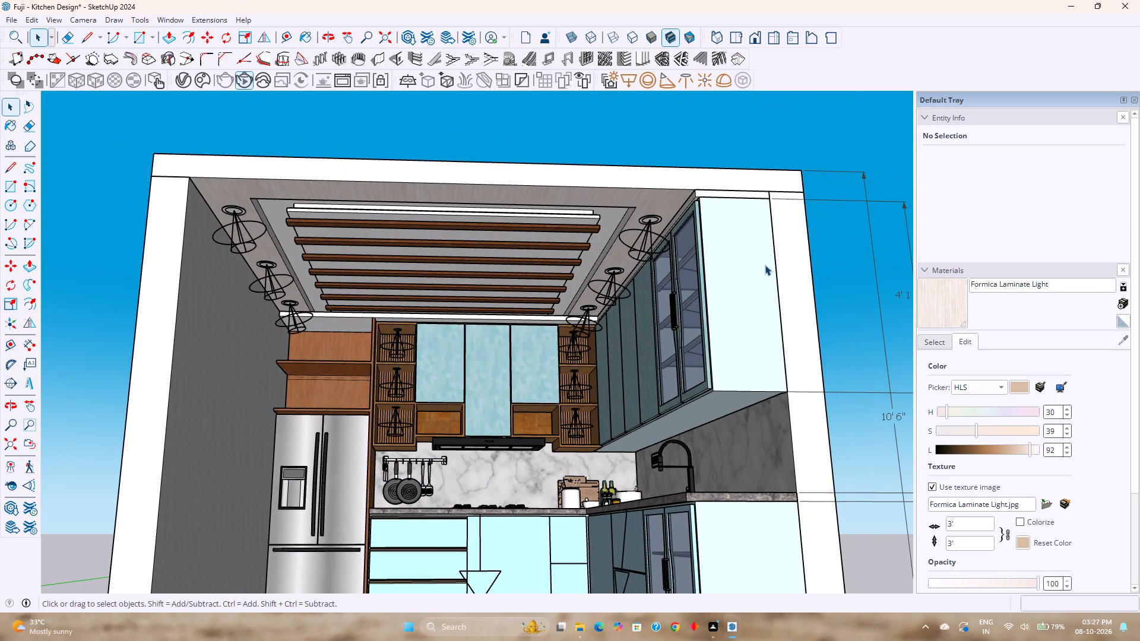
middle_click_drag(769, 320, 745, 288)
middle_click_drag(730, 307, 705, 253, "shift")
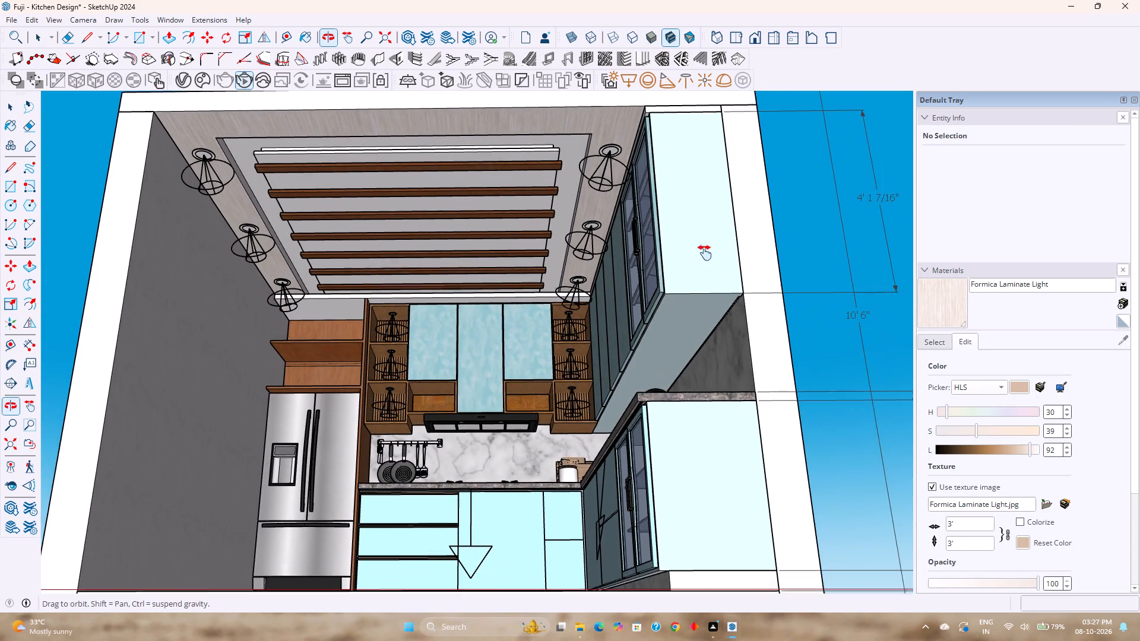
middle_click_drag(705, 253, 703, 250, "shift")
middle_click_drag(703, 249, 735, 274)
middle_click_drag(734, 274, 697, 279, "shift")
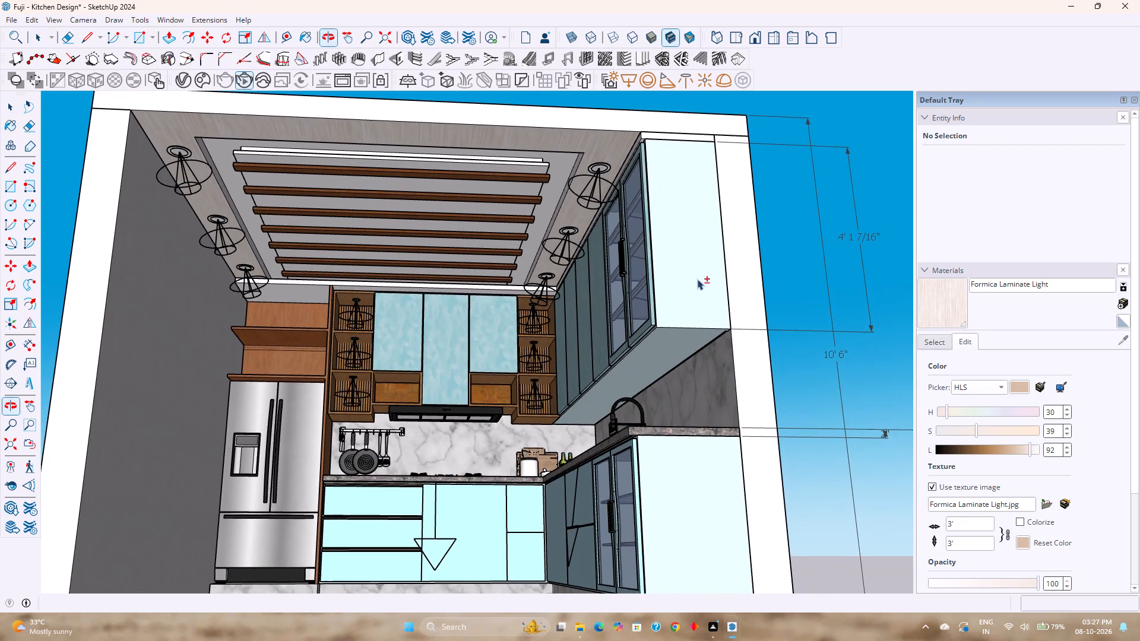
middle_click_drag(697, 279, 702, 291)
Save the kitchen model.
key("ctrl+s")
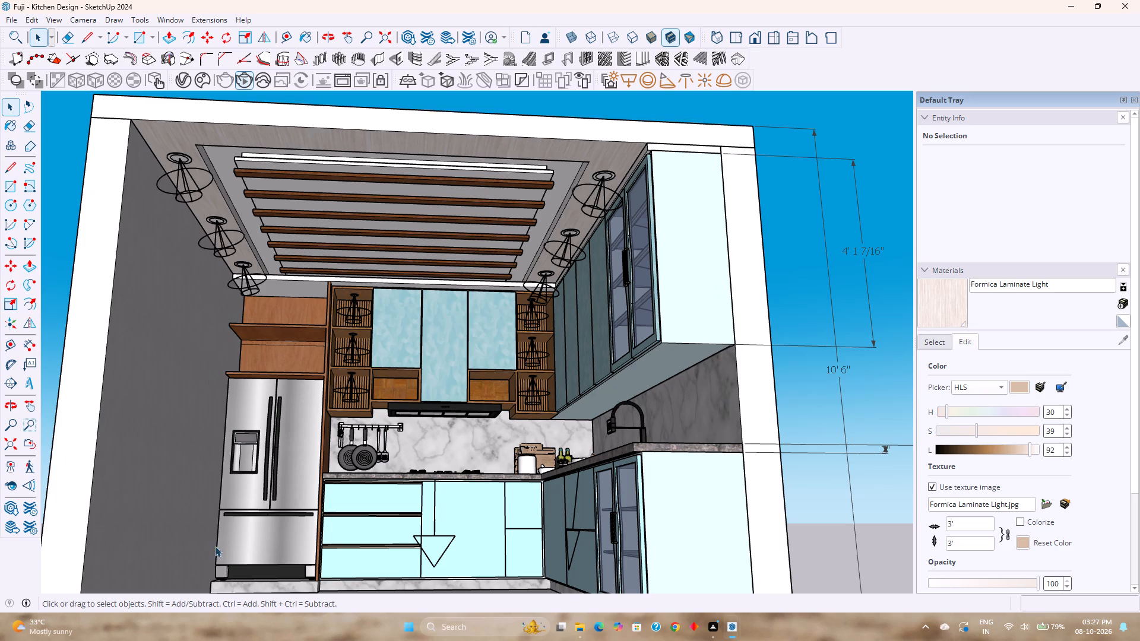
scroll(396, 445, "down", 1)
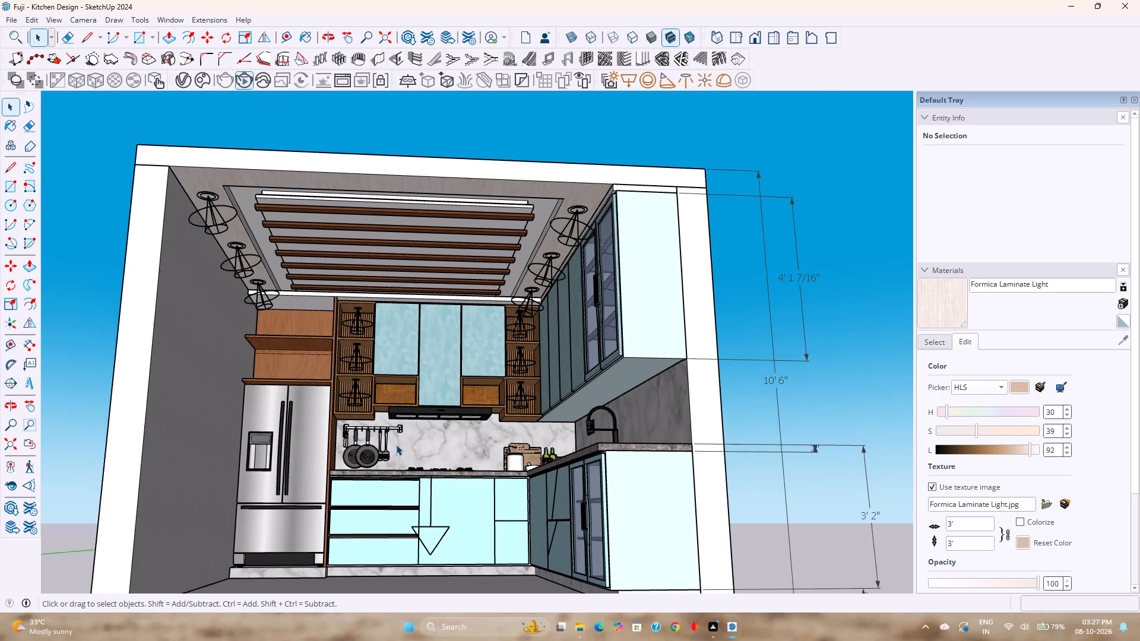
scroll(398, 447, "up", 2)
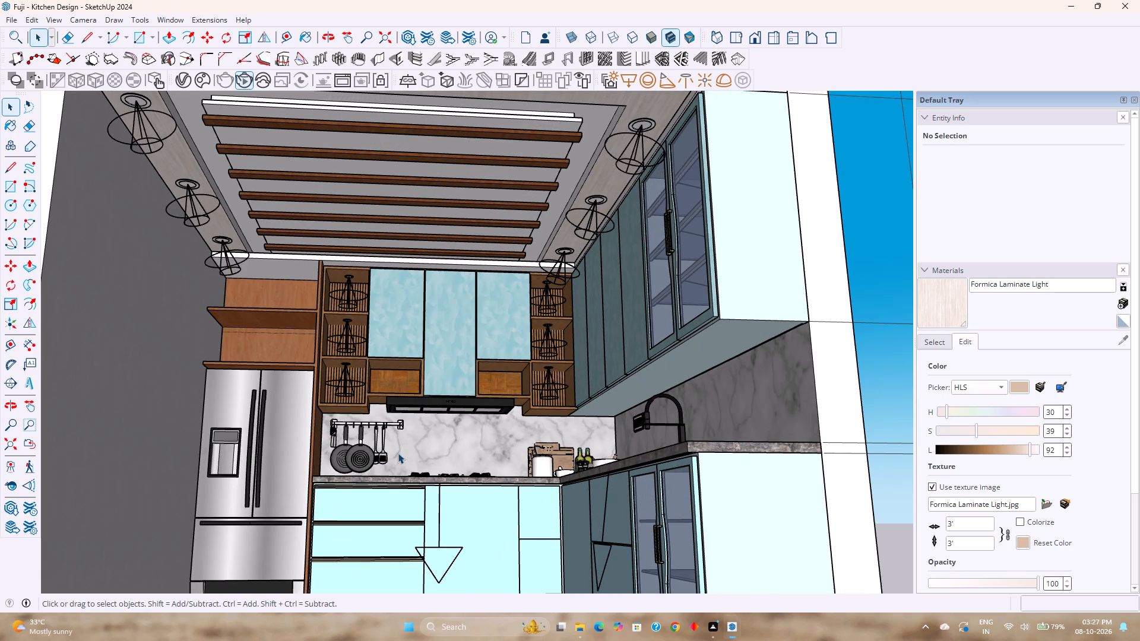
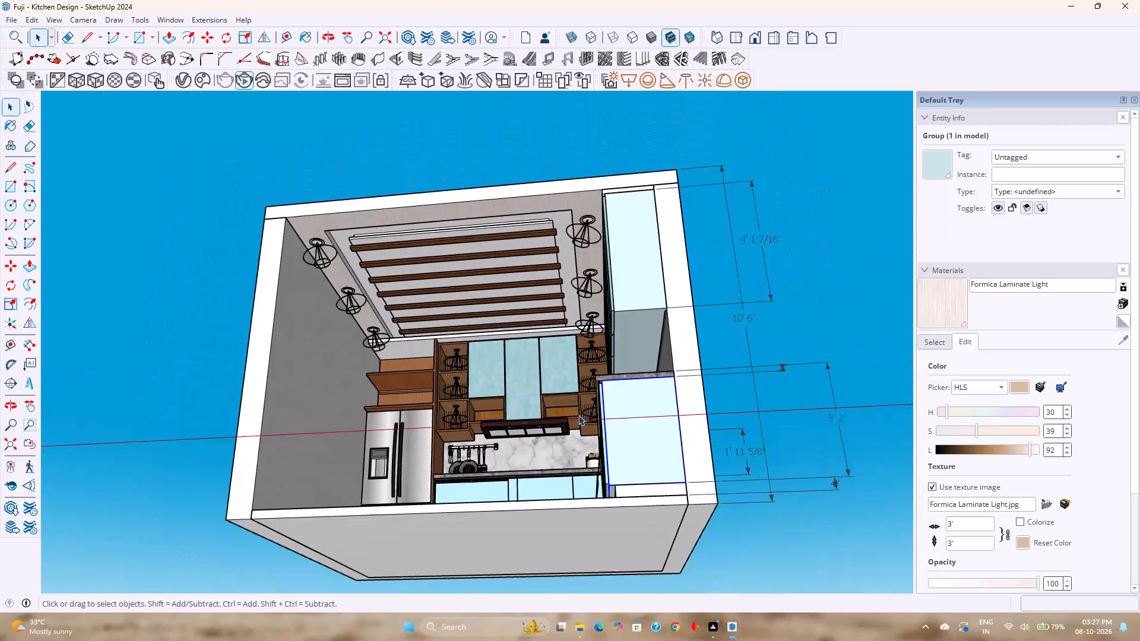
Clear the selection and save the kitchen model.
left_click(778, 548)
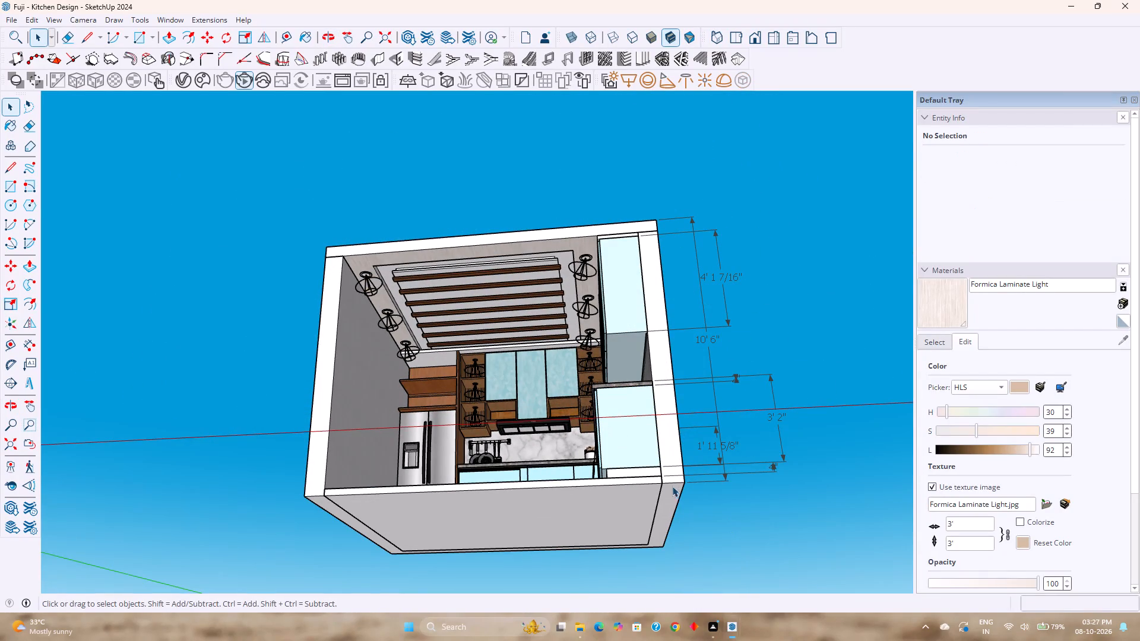
middle_click_drag(774, 334, 759, 405, "shift")
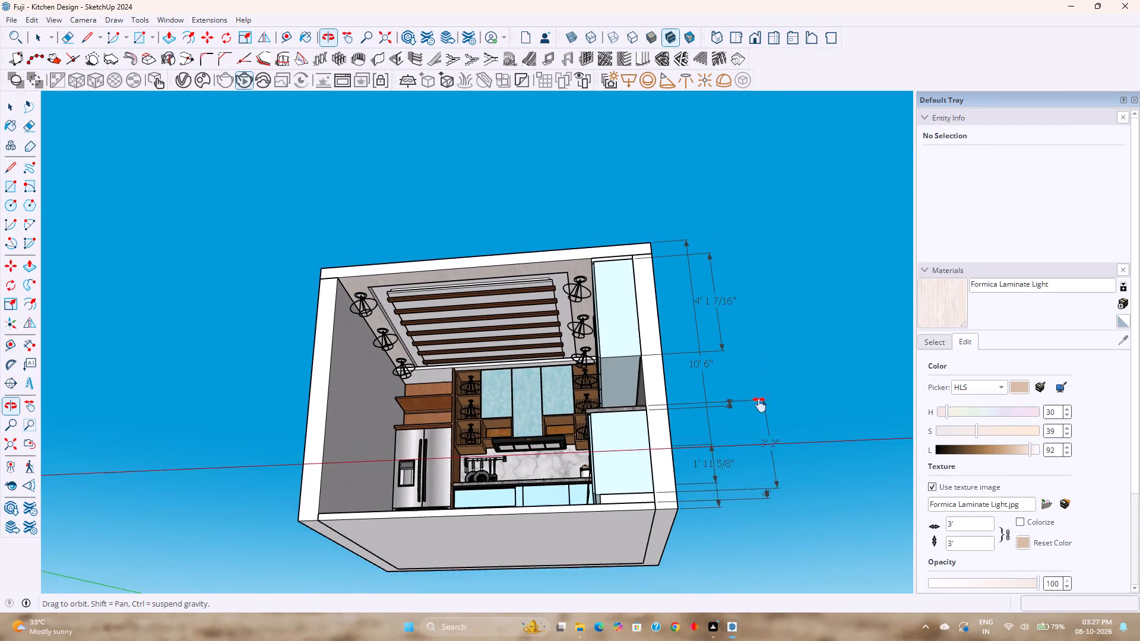
middle_click_drag(759, 405, 759, 436, "shift")
middle_click_drag(759, 436, 790, 451)
left_click(808, 417)
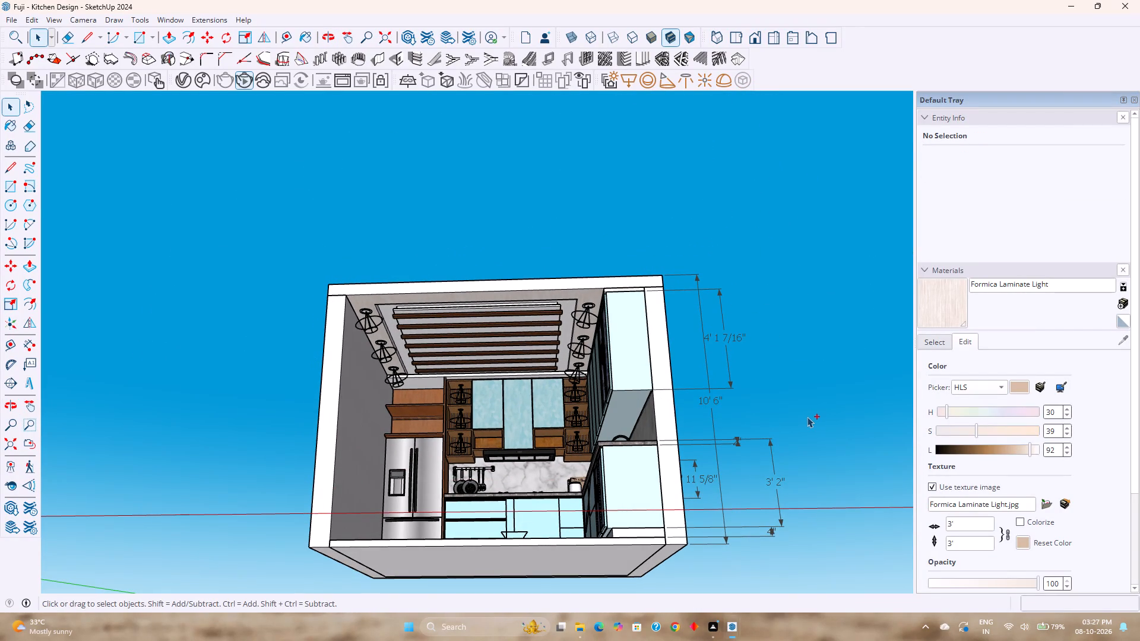
key("ctrl+s")
Examine the kitchen's slatted ceiling, wall and base cabinets, countertop and marble backsplash from the front and from both sides.
scroll(623, 297, "up", 5)
middle_click_drag(701, 319, 703, 223, "shift")
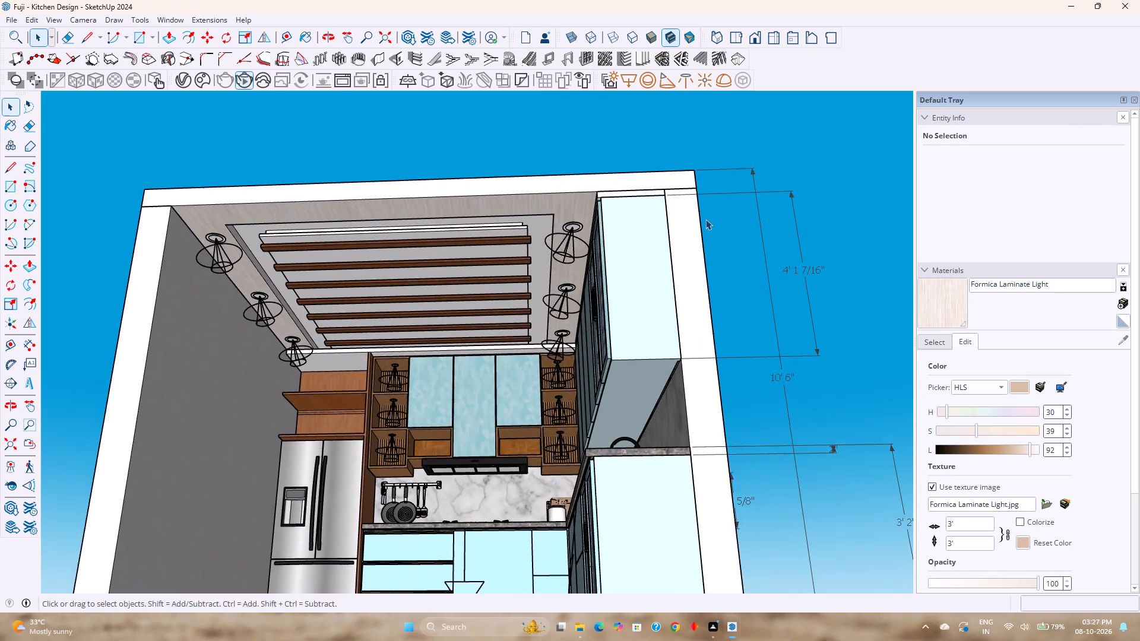
middle_click_drag(706, 219, 736, 318)
middle_click_drag(746, 331, 726, 205, "shift")
scroll(746, 268, "up", 1)
middle_click_drag(746, 276, 748, 213, "shift")
middle_click_drag(693, 248, 714, 242)
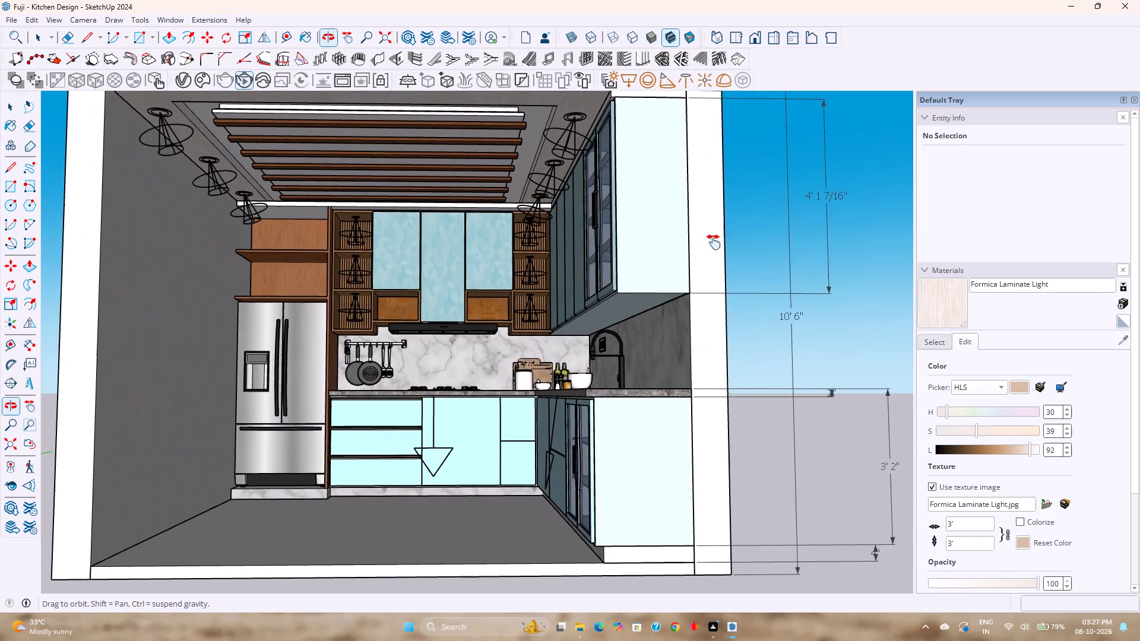
middle_click_drag(714, 242, 732, 230)
middle_click_drag(732, 231, 745, 313)
middle_click_drag(729, 315, 717, 253, "shift")
middle_click_drag(672, 298, 639, 247)
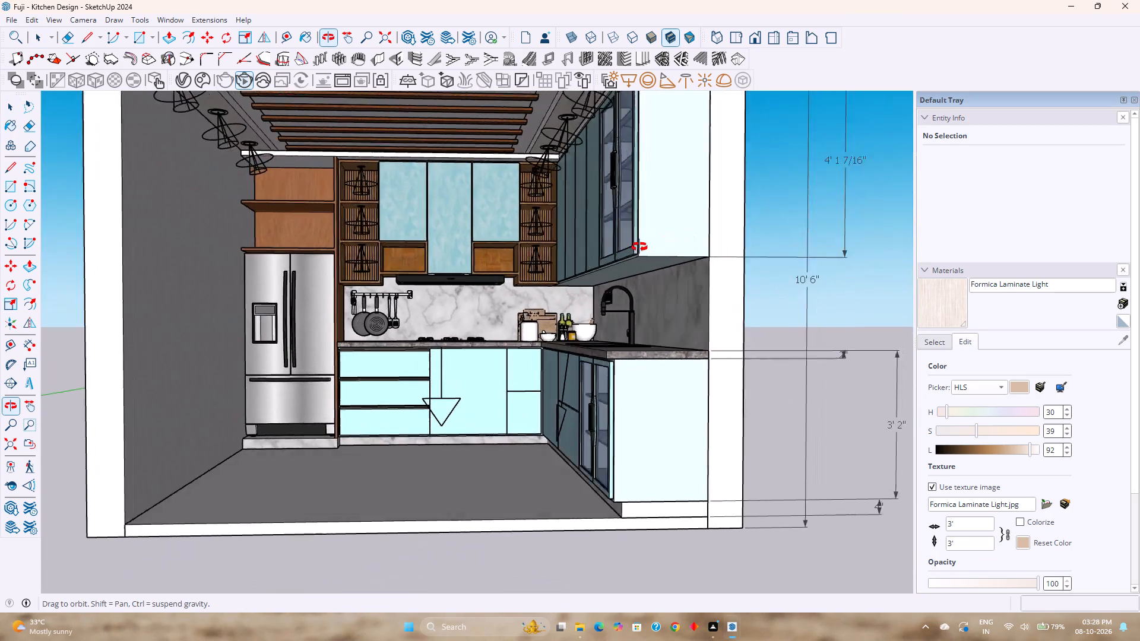
middle_click_drag(639, 247, 617, 250)
middle_click_drag(611, 262, 642, 337, "shift")
middle_click_drag(632, 344, 764, 382)
middle_click_drag(756, 372, 615, 274, "shift")
middle_click_drag(610, 268, 610, 269)
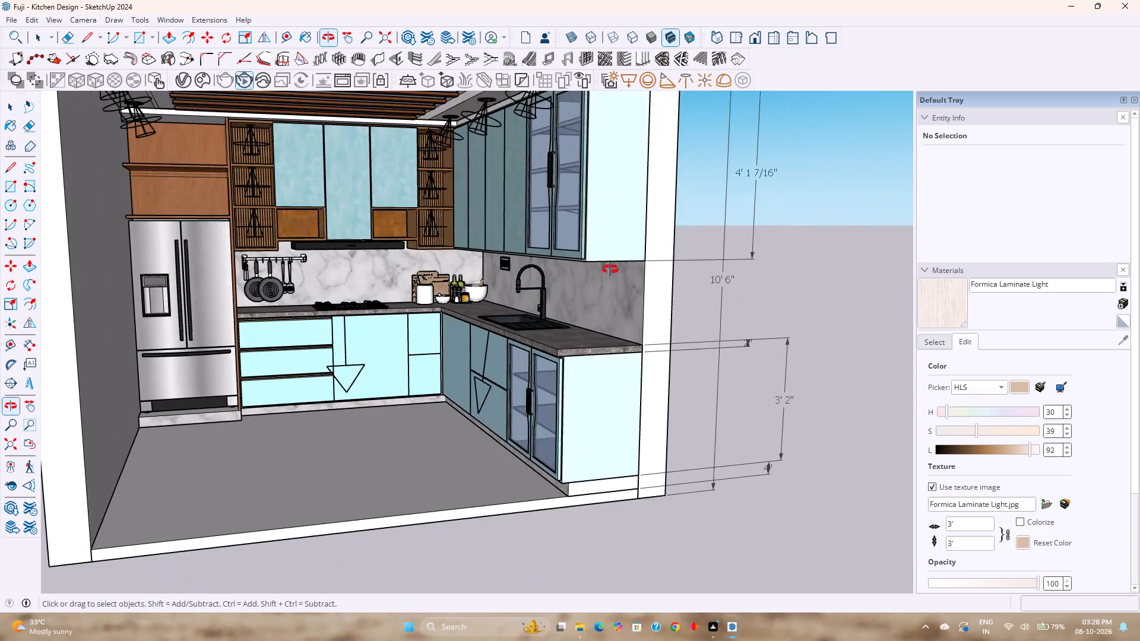
middle_click_drag(610, 269, 572, 255)
scroll(566, 256, "down", 3)
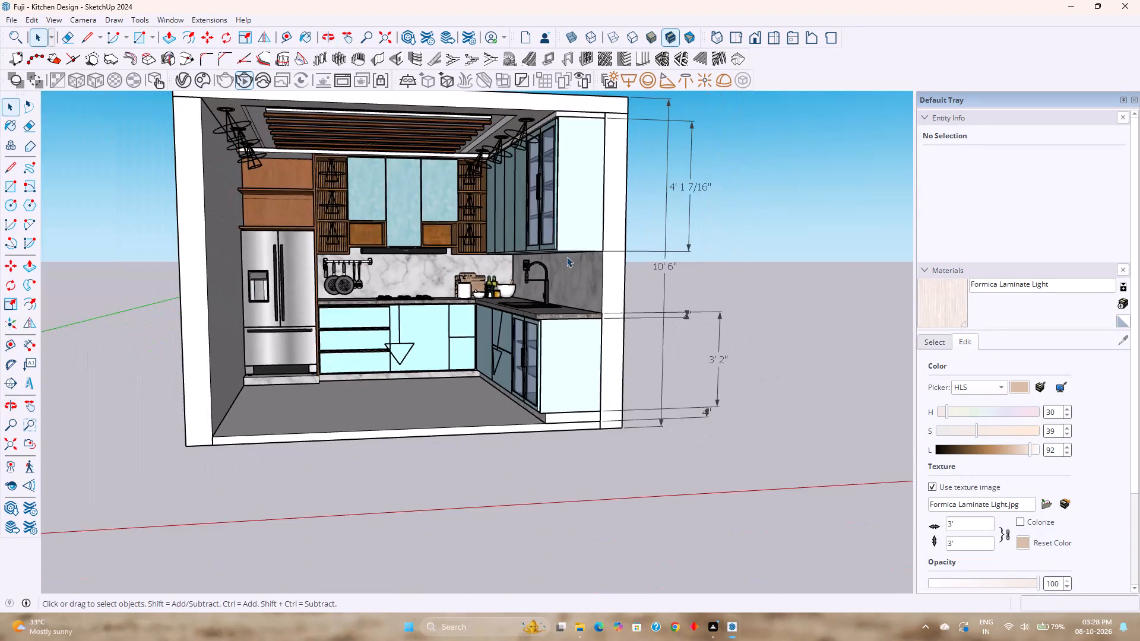
middle_click_drag(566, 257, 582, 313, "shift")
scroll(582, 309, "down", 2)
middle_click_drag(582, 307, 465, 310)
scroll(464, 307, "up", 1)
middle_click_drag(464, 307, 465, 307)
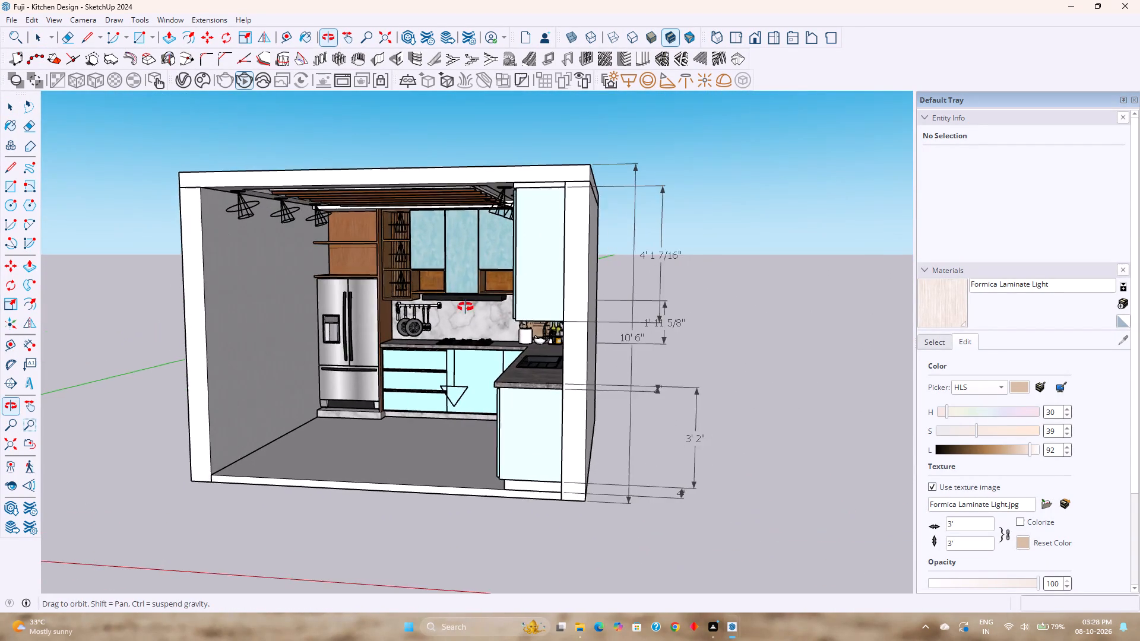
middle_click_drag(465, 307, 499, 271)
scroll(553, 304, "up", 2)
middle_click_drag(553, 304, 602, 304)
scroll(585, 304, "up", 2)
middle_click_drag(585, 304, 588, 323)
scroll(582, 313, "up", 1)
middle_click_drag(562, 307, 594, 312)
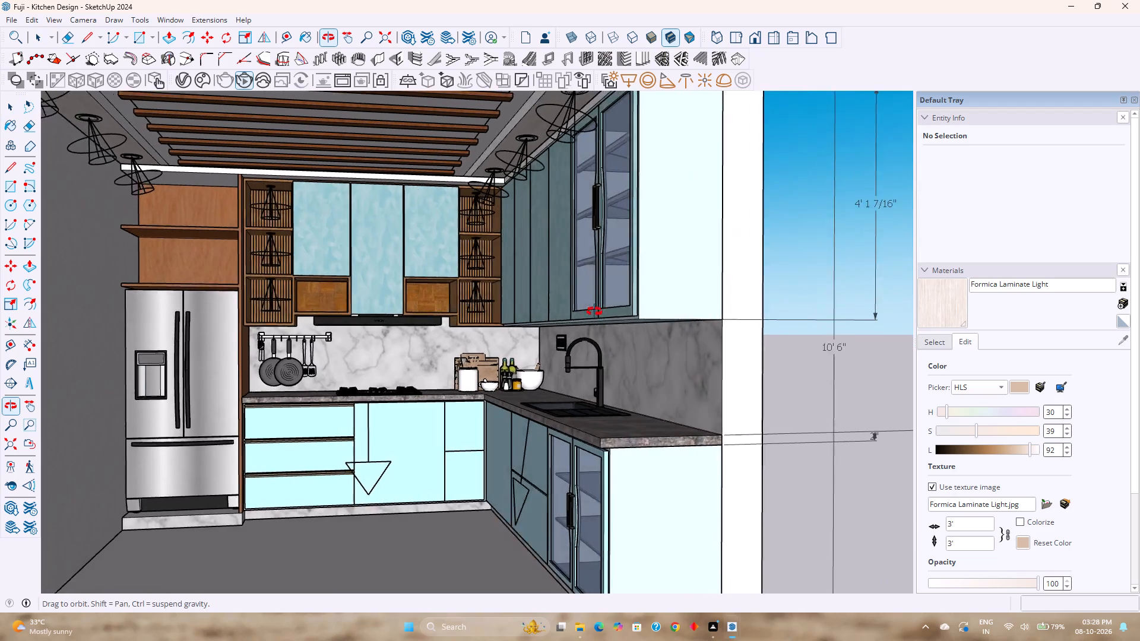
middle_click_drag(594, 312, 695, 326)
middle_click_drag(654, 327, 698, 325, "shift")
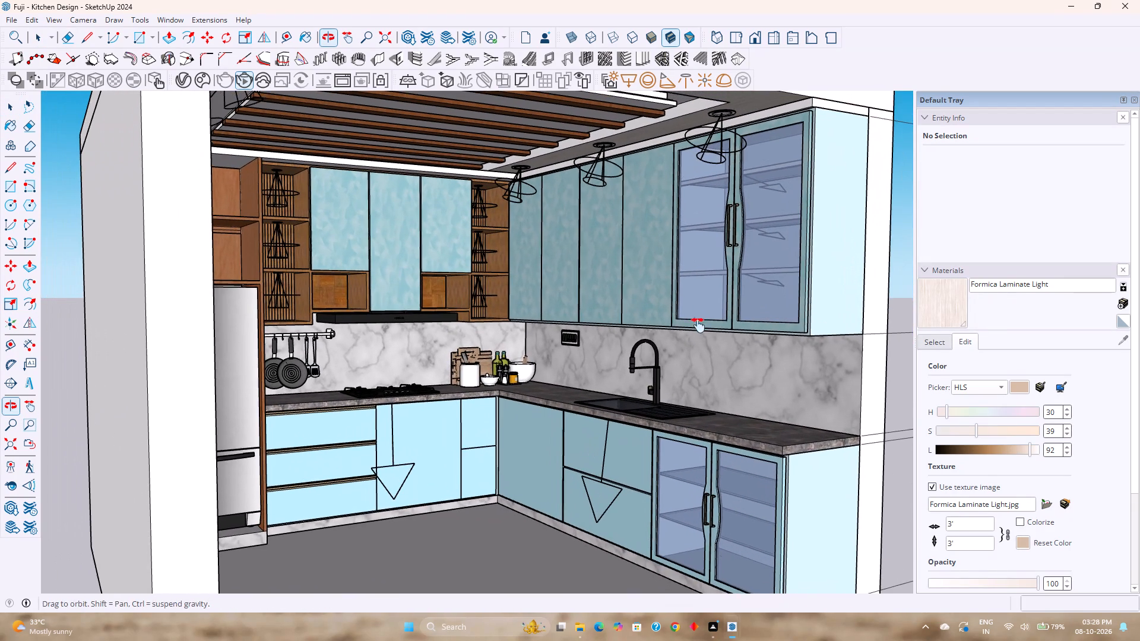
middle_click_drag(698, 325, 698, 326, "shift")
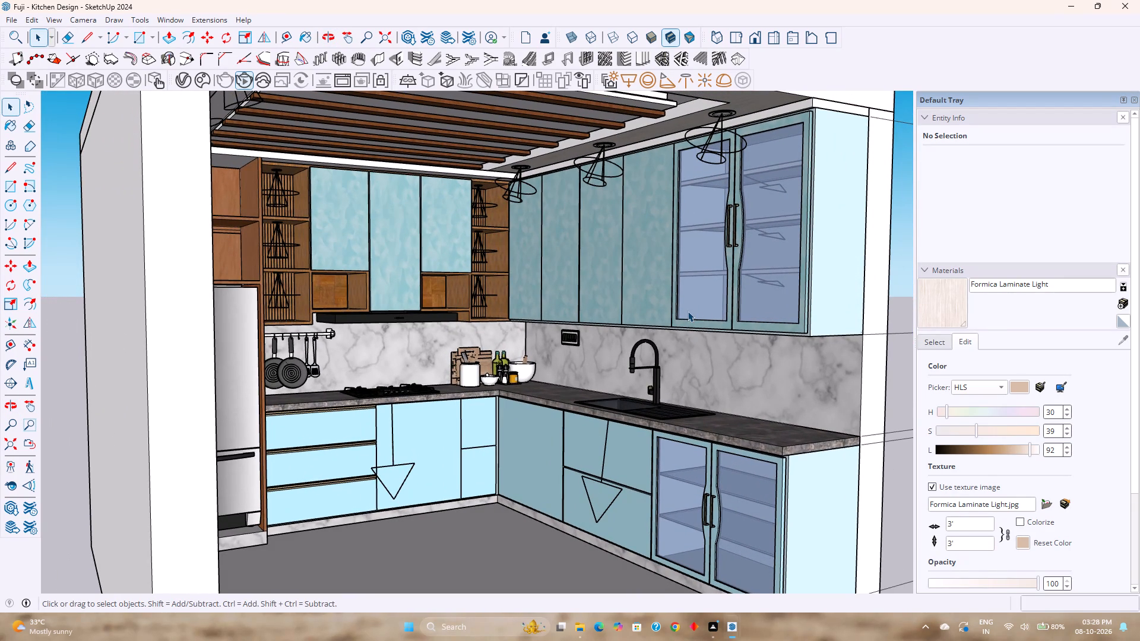
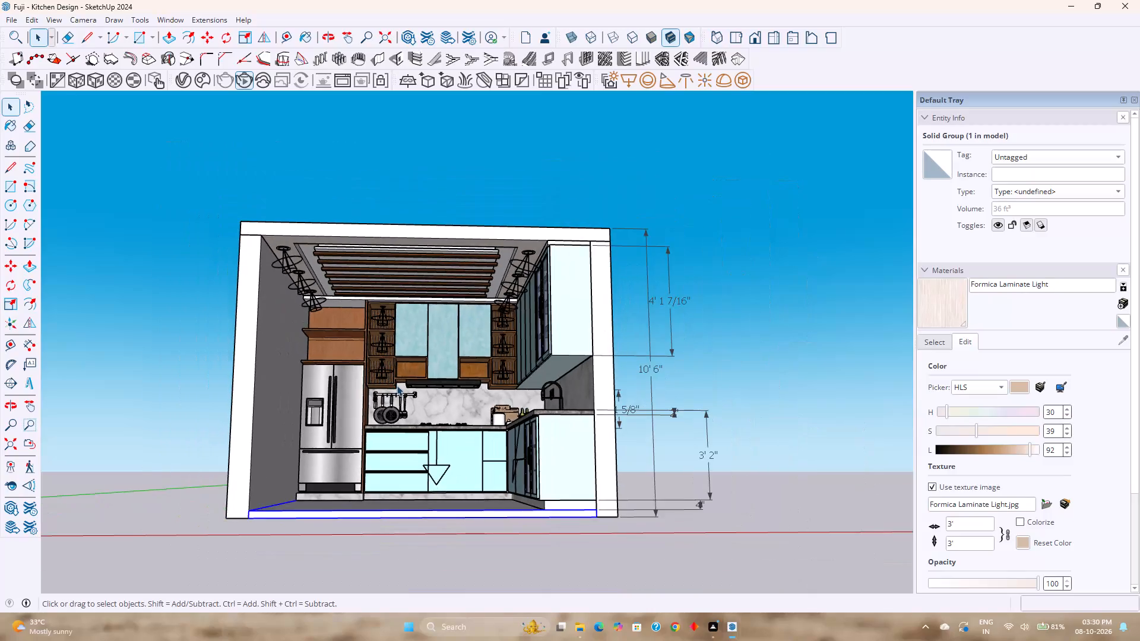
Open the kitchen floor slab's group for editing and select its top face.
middle_click_drag(399, 386, 398, 433)
scroll(399, 433, "up", 1)
middle_click_drag(414, 447, 391, 376, "shift")
middle_click_drag(395, 376, 429, 472)
scroll(429, 480, "up", 4)
left_click(429, 480)
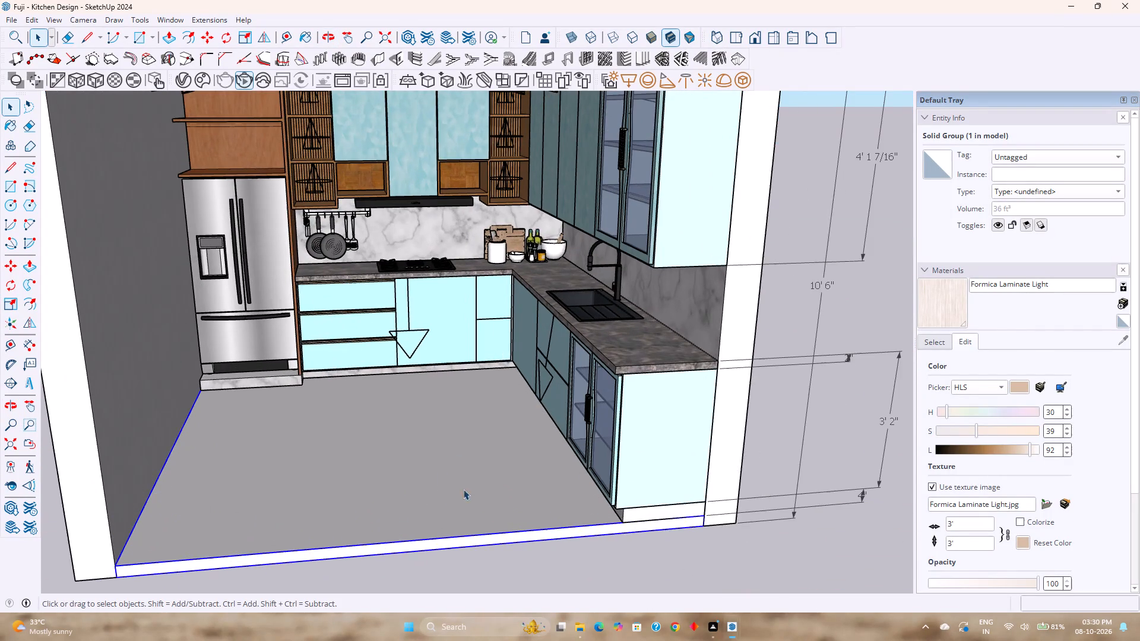
scroll(465, 490, "up", 3)
middle_click_drag(465, 490, 449, 429, "shift")
left_click(524, 529)
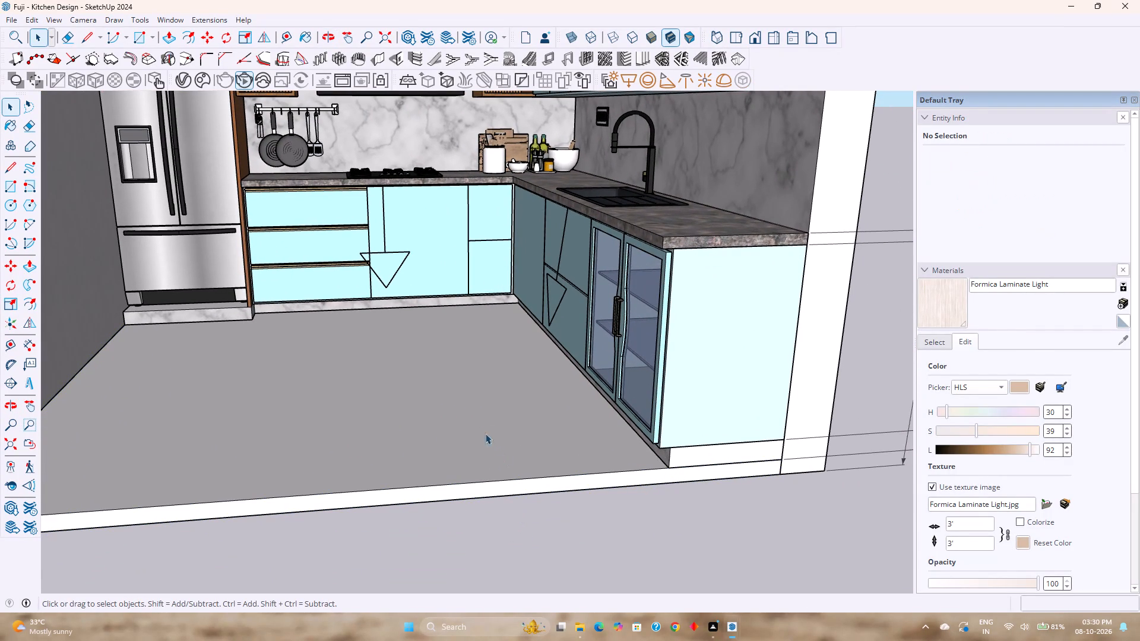
double_click(479, 428)
scroll(479, 428, "up", 3)
left_click(479, 428)
scroll(479, 428, "down", 1)
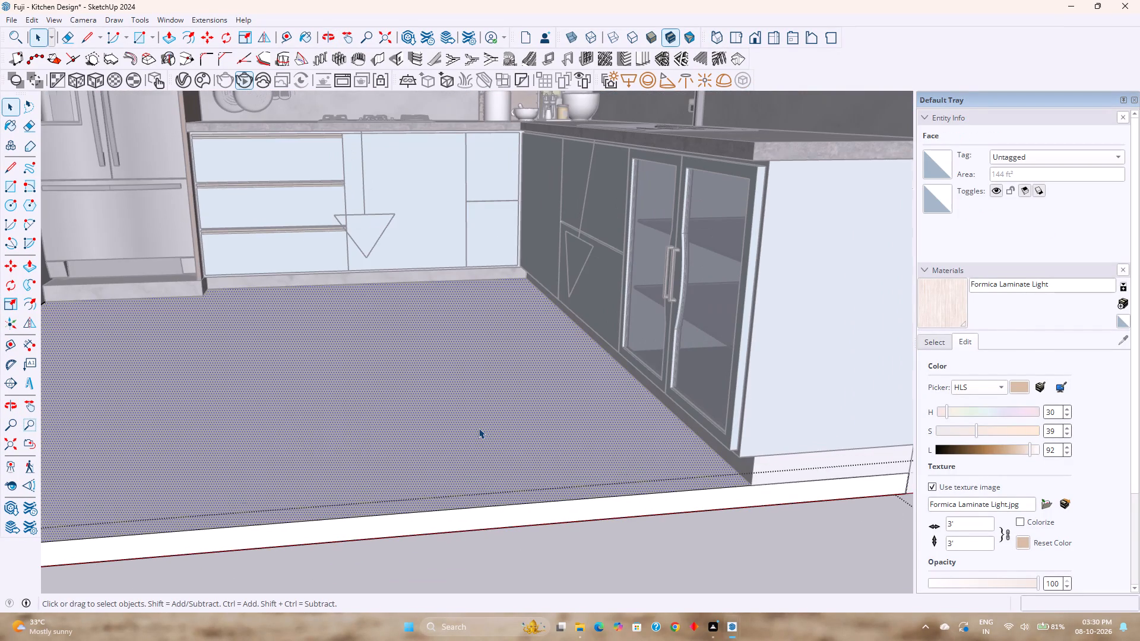
scroll(479, 428, "down", 1)
middle_click_drag(476, 430, 489, 437)
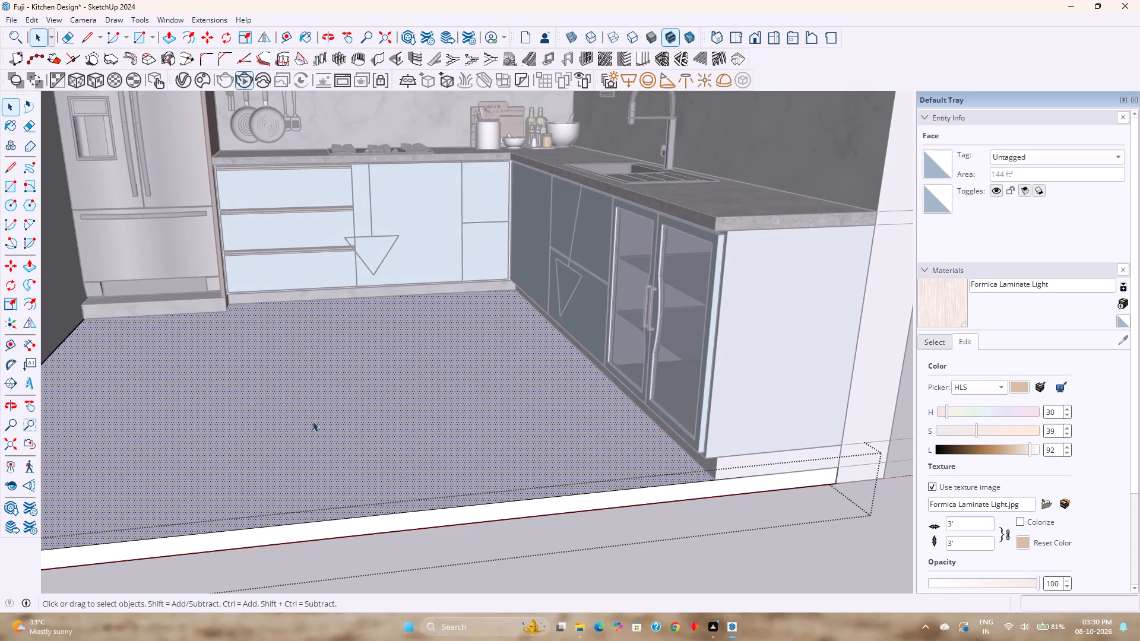
Draw connected edges on the floor along the fridge plinth, back cabinets (7' 1") and sink-side cabinets (10' 8") to separate the open floor area.
left_click(88, 43)
left_click(91, 318)
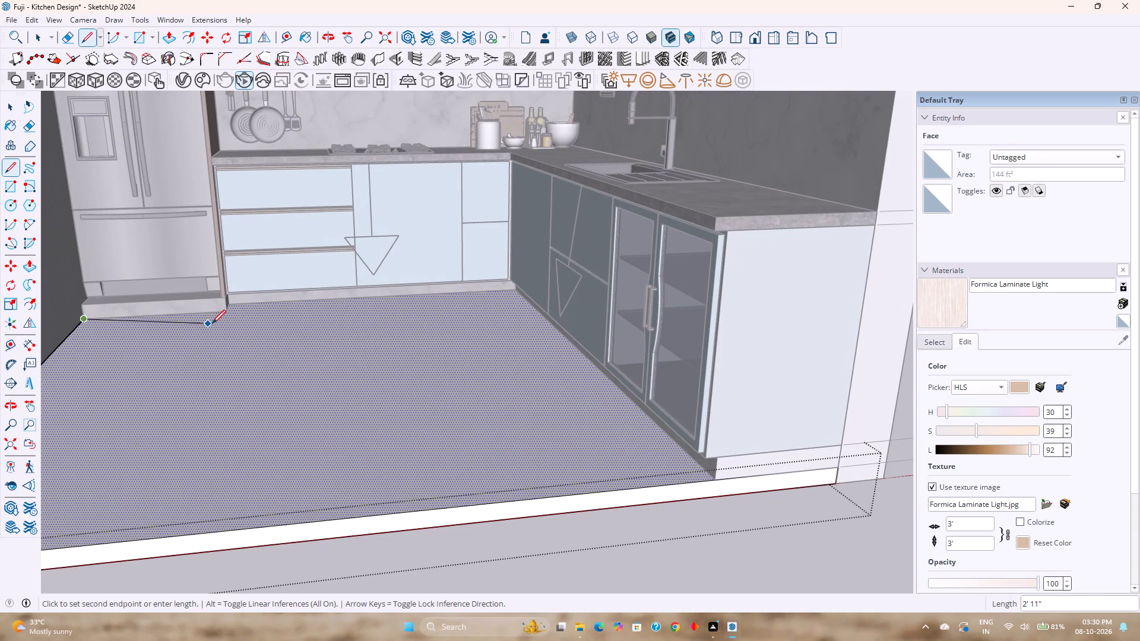
left_click(225, 313)
scroll(230, 303, "up", 6)
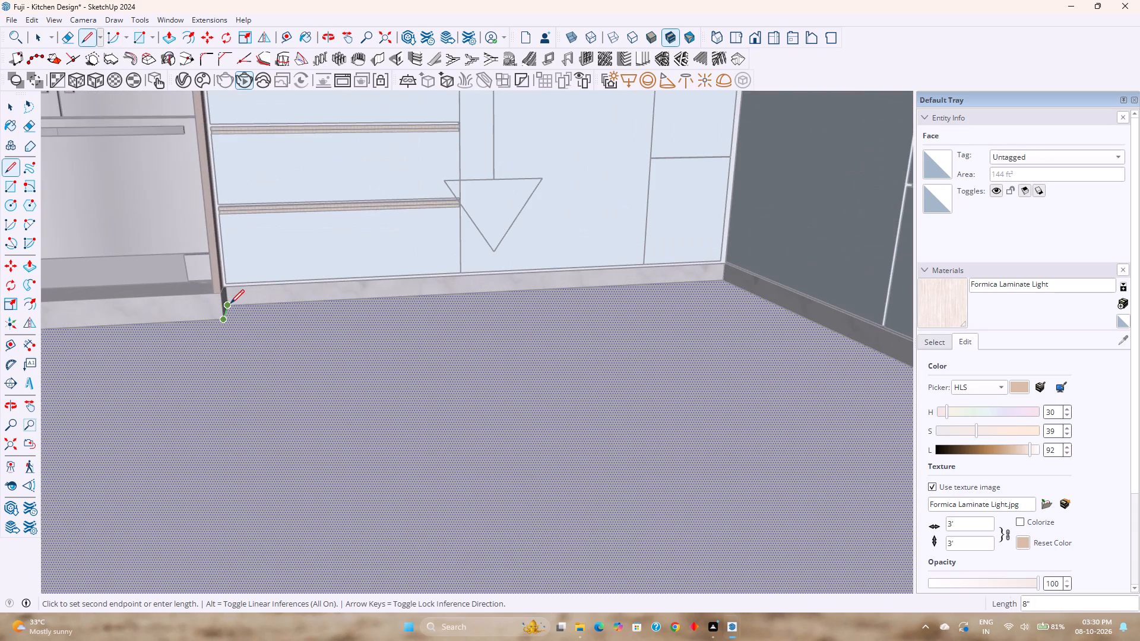
left_click(230, 303)
left_click(723, 284)
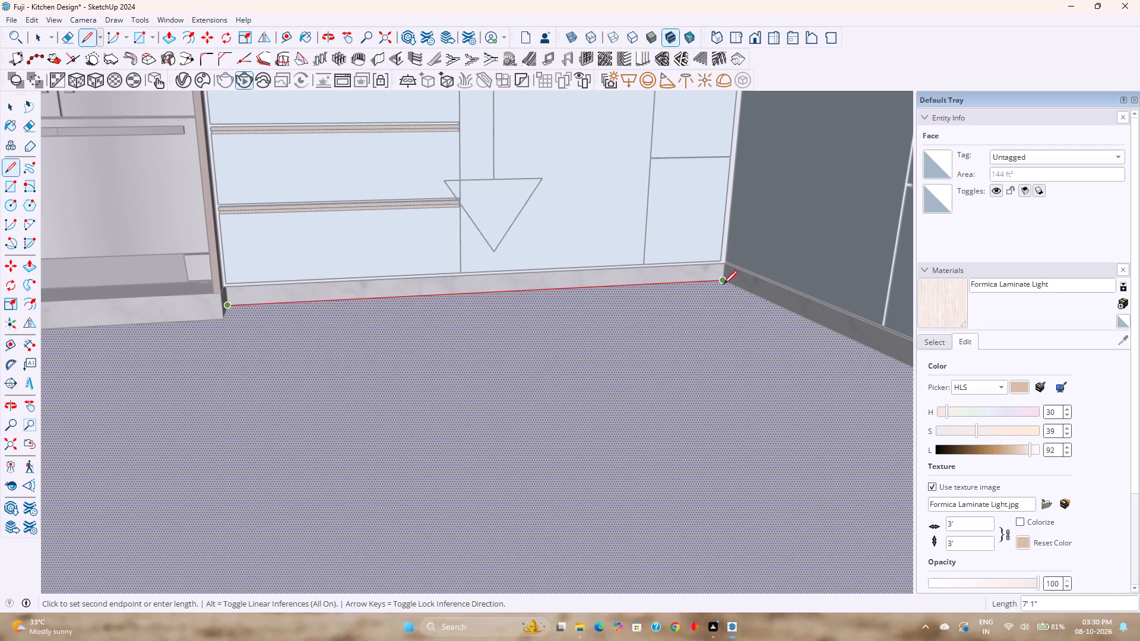
scroll(743, 355, "down", 8)
middle_click_drag(727, 347, 587, 256, "shift")
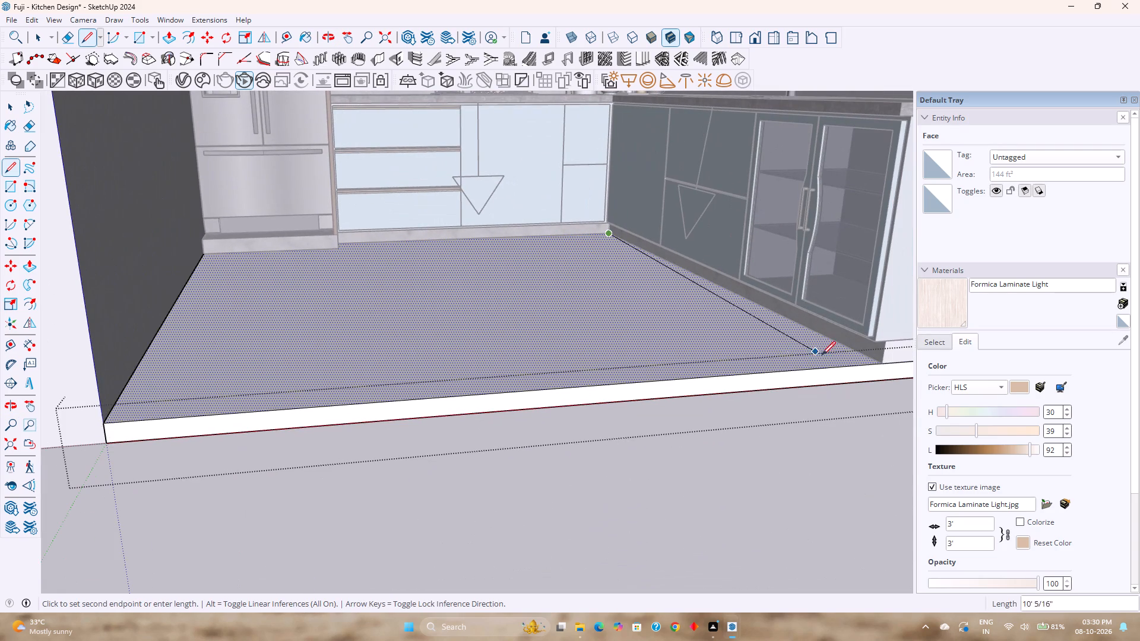
left_click(883, 366)
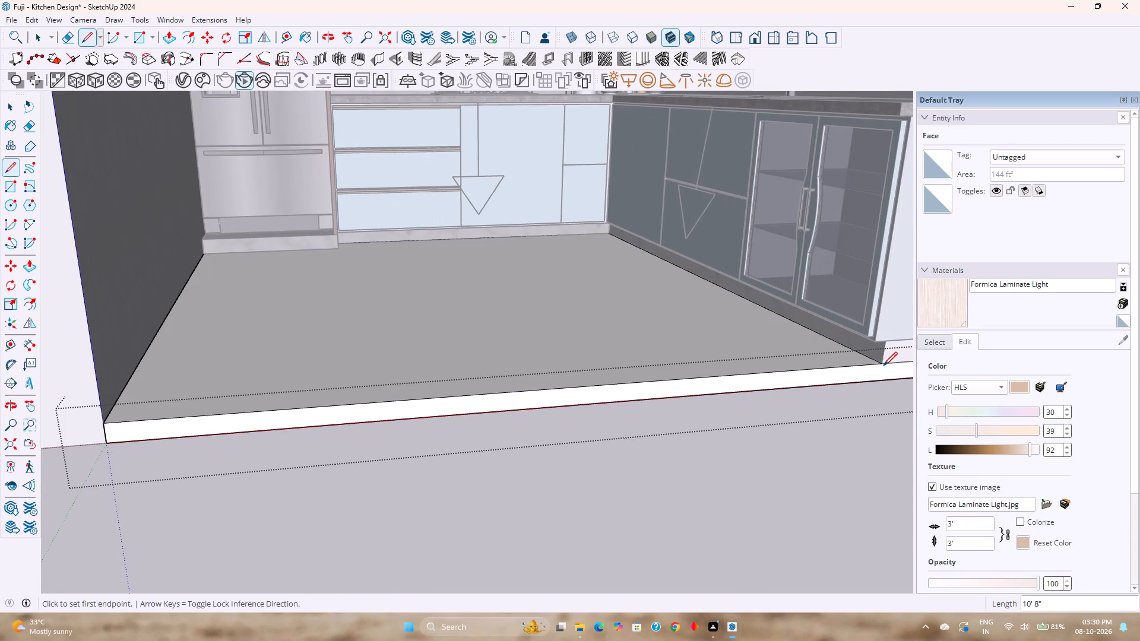
key("space")
Paint the open floor face with Marble Carrara Gold Floor Tile from the Tile material collection.
middle_click_drag(586, 354, 546, 358, "shift")
middle_click_drag(543, 343, 532, 366)
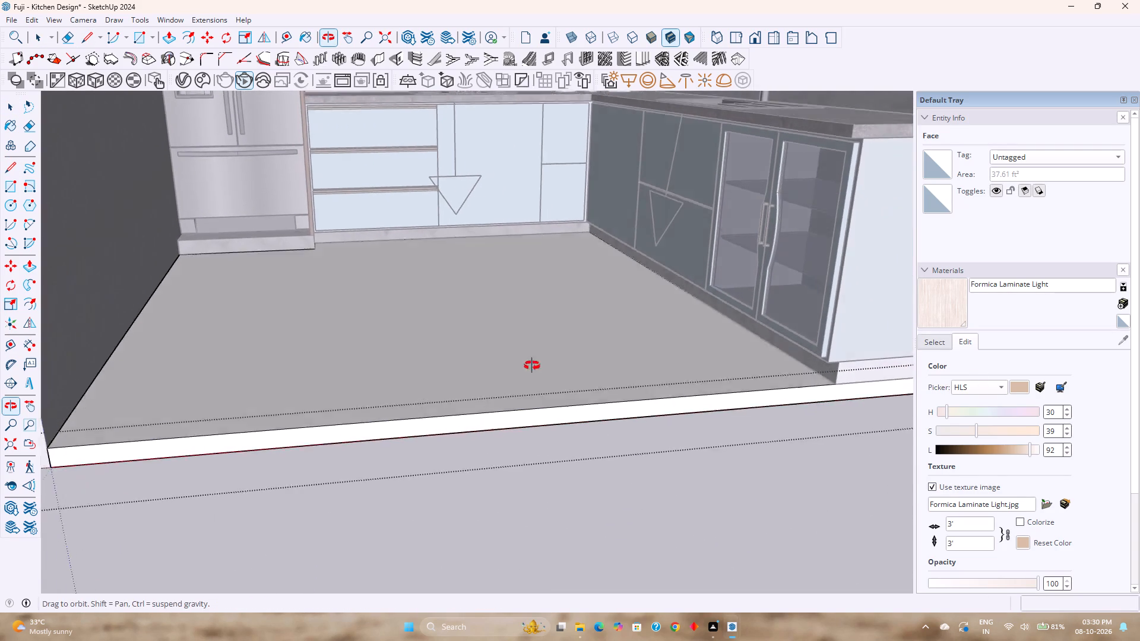
middle_click_drag(532, 366, 508, 444)
scroll(508, 436, "down", 1)
middle_click_drag(506, 431, 491, 376, "shift")
double_click(491, 376)
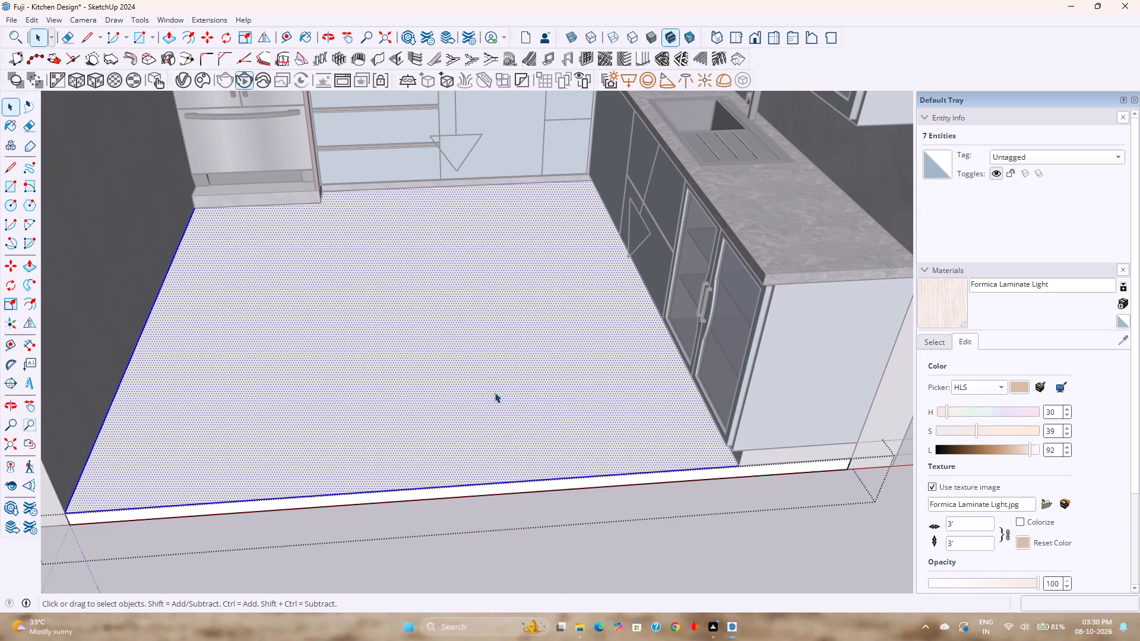
left_click(926, 342)
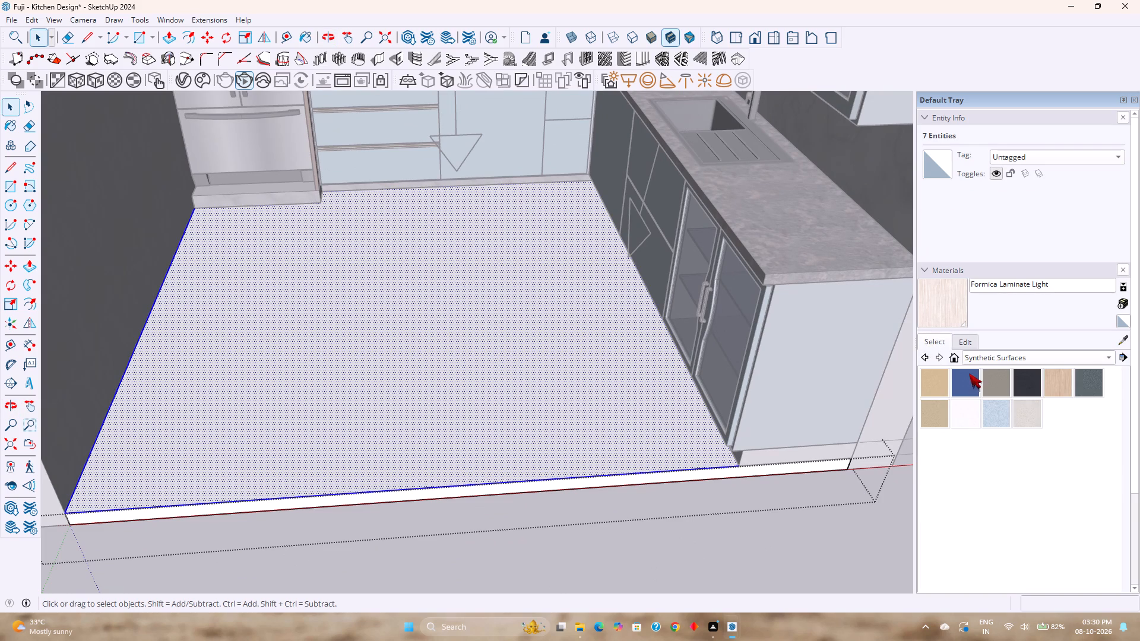
left_click(977, 360)
left_click(986, 367)
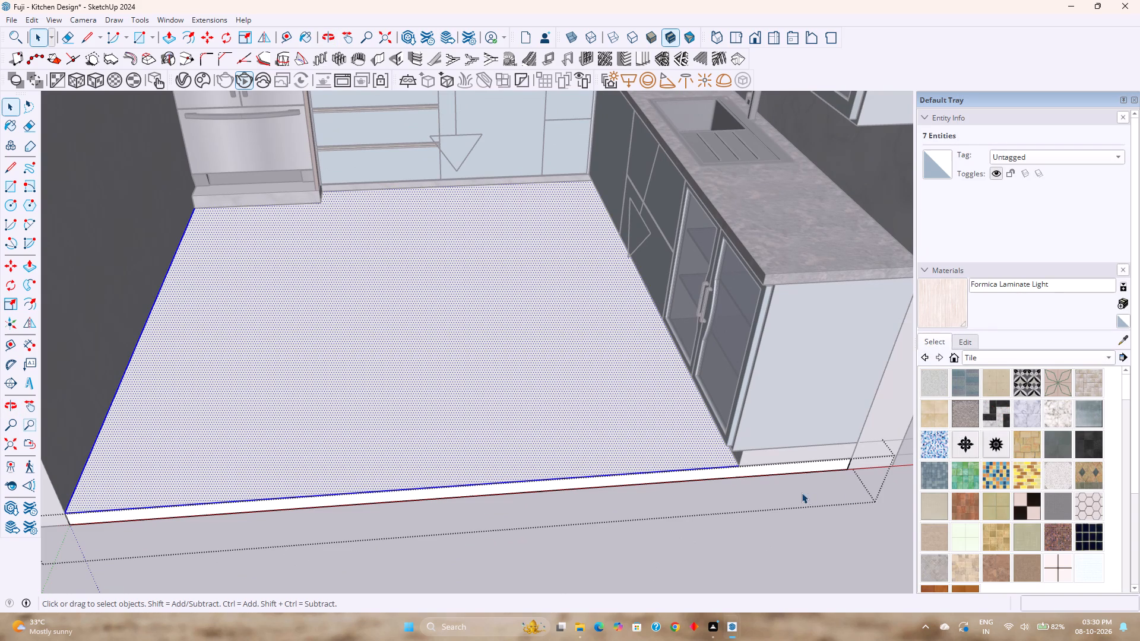
scroll(1027, 538, "down", 2)
scroll(1019, 526, "up", 3)
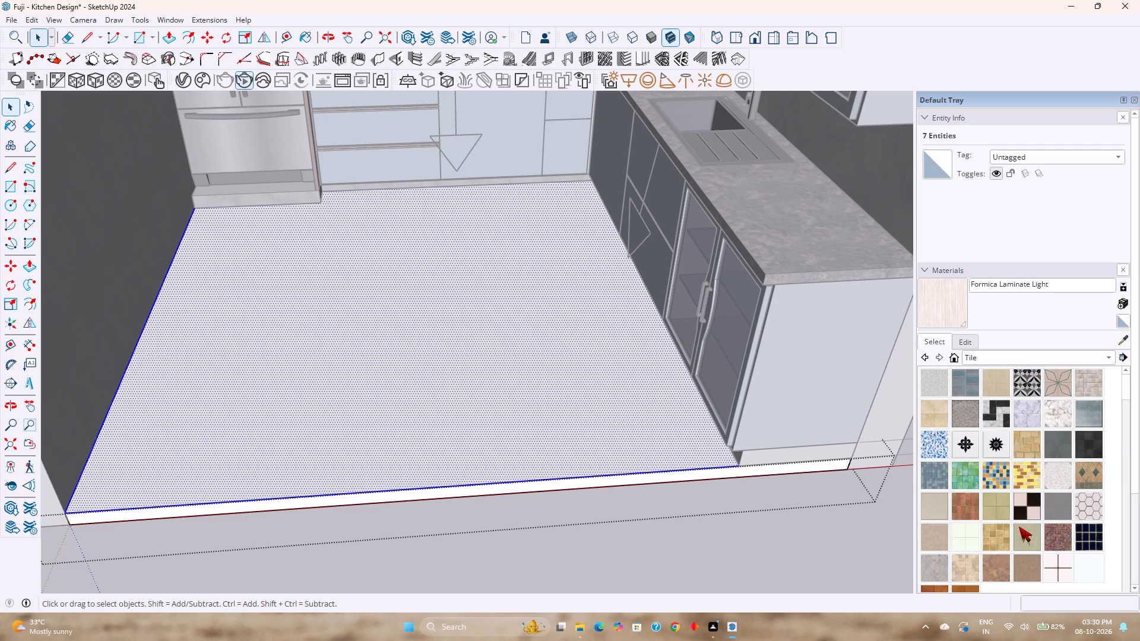
left_click(1057, 417)
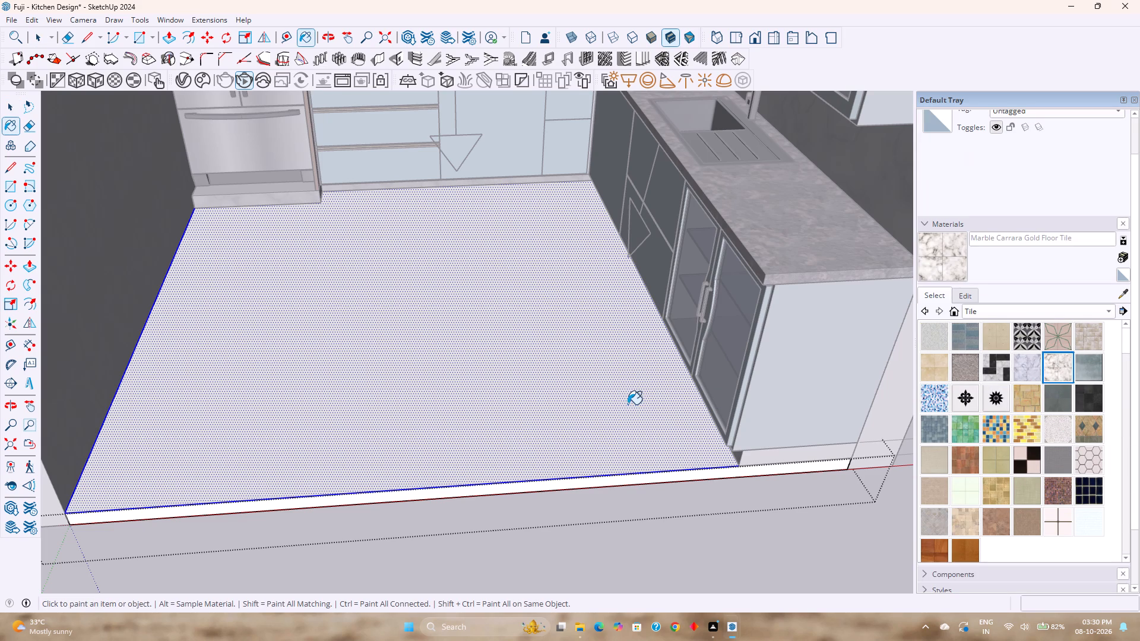
left_click(628, 404)
Scale the floor tile texture to 4' by 4' and unlock its aspect ratio.
left_click(975, 296)
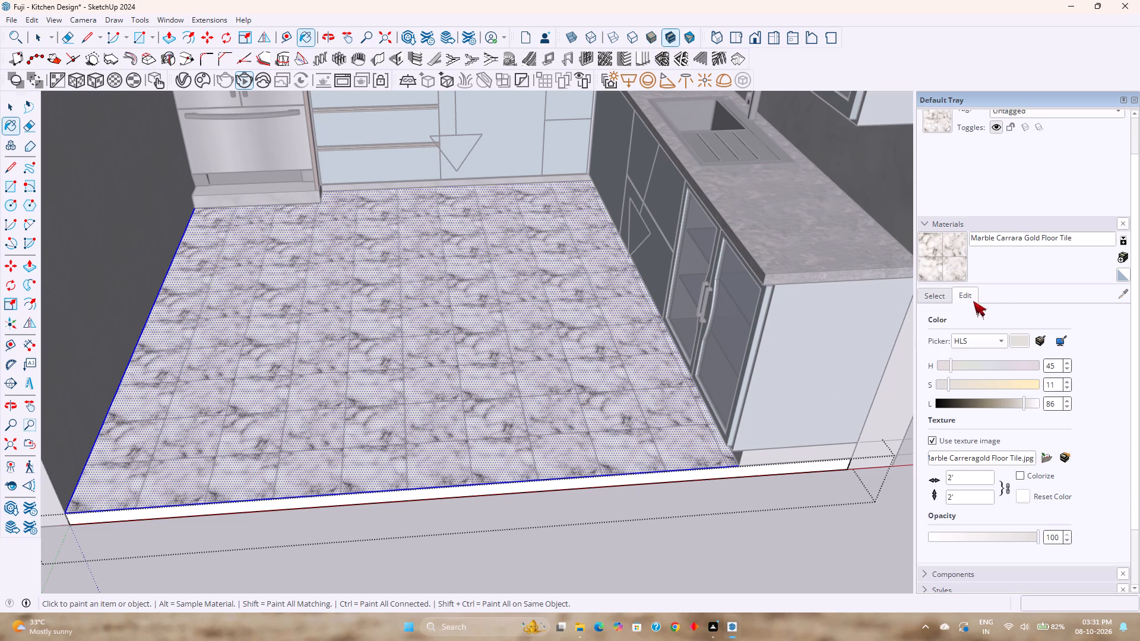
double_click(989, 482)
left_click(987, 481)
key("Left")
key("BackSpace")
key("4")
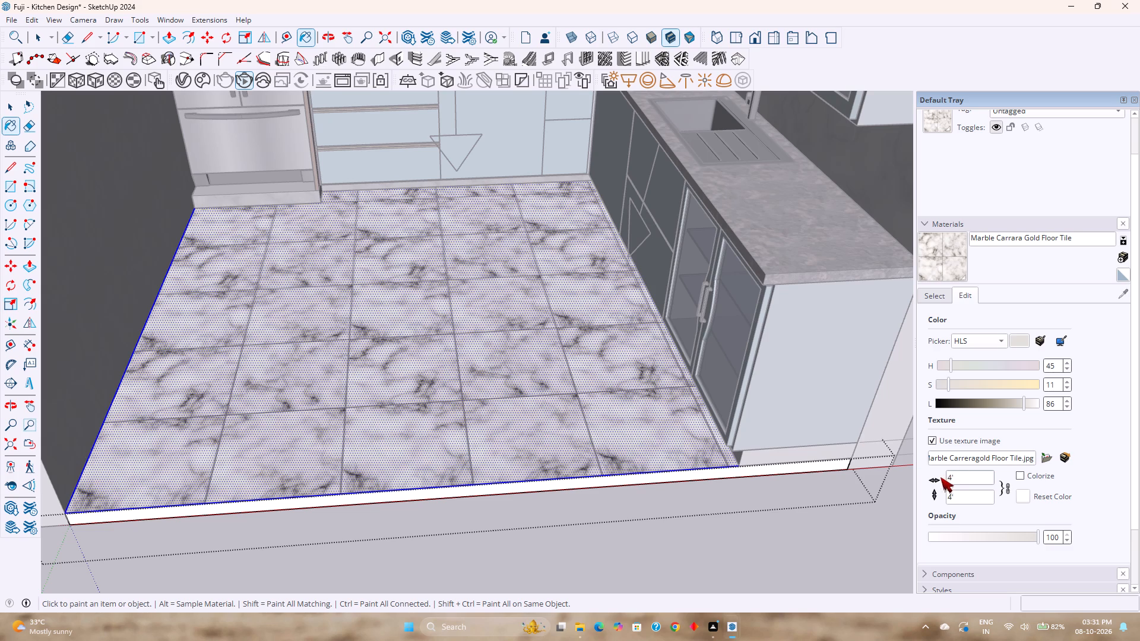
left_click(1010, 491)
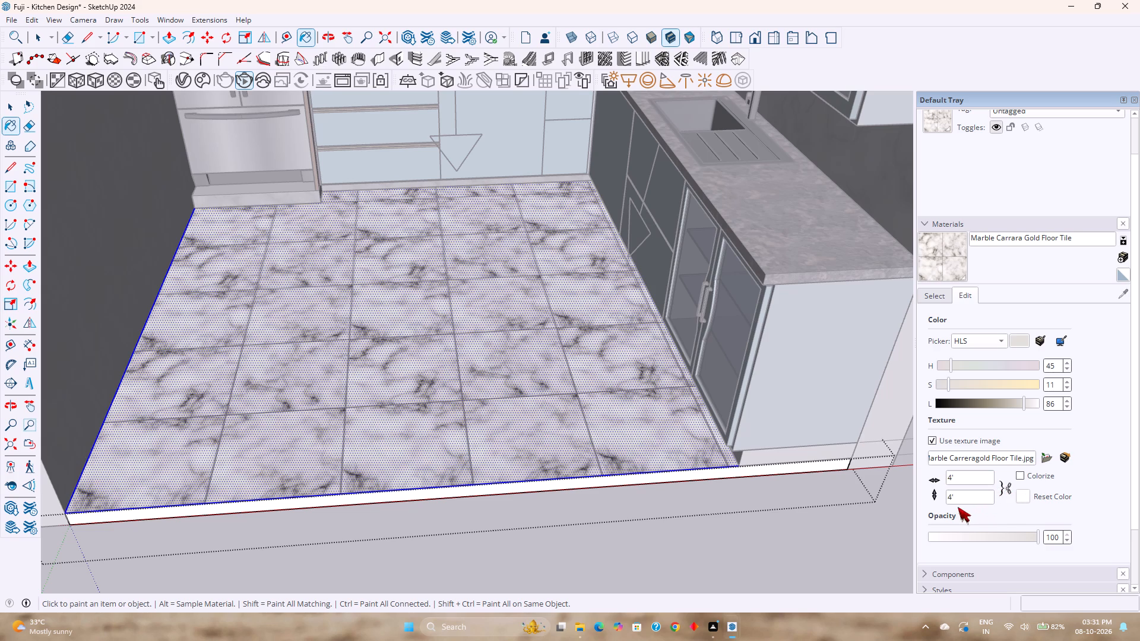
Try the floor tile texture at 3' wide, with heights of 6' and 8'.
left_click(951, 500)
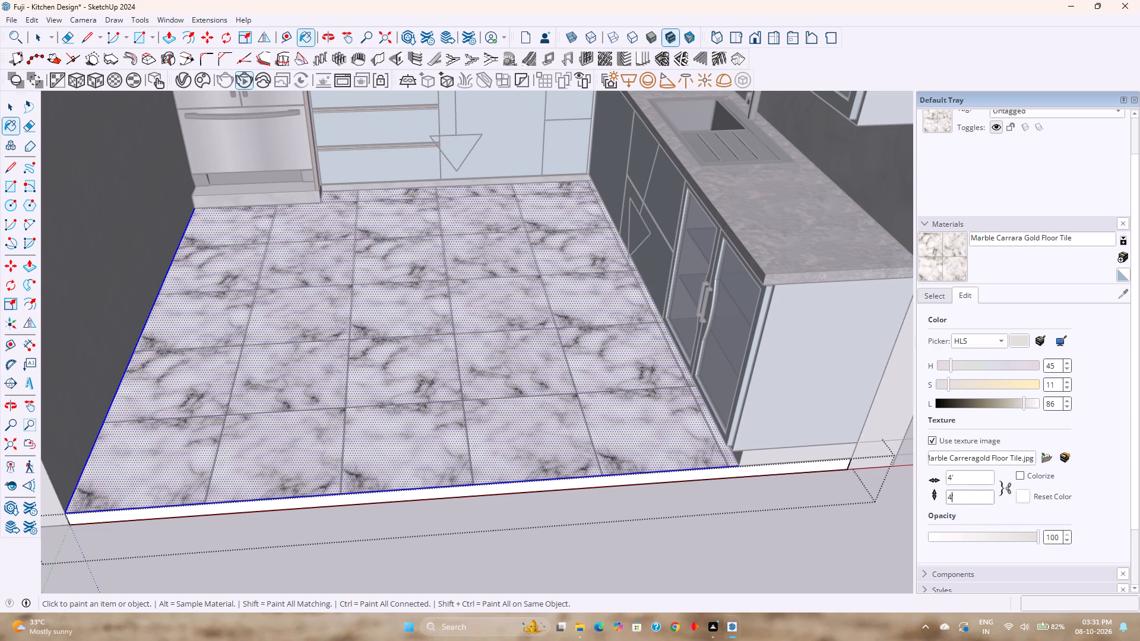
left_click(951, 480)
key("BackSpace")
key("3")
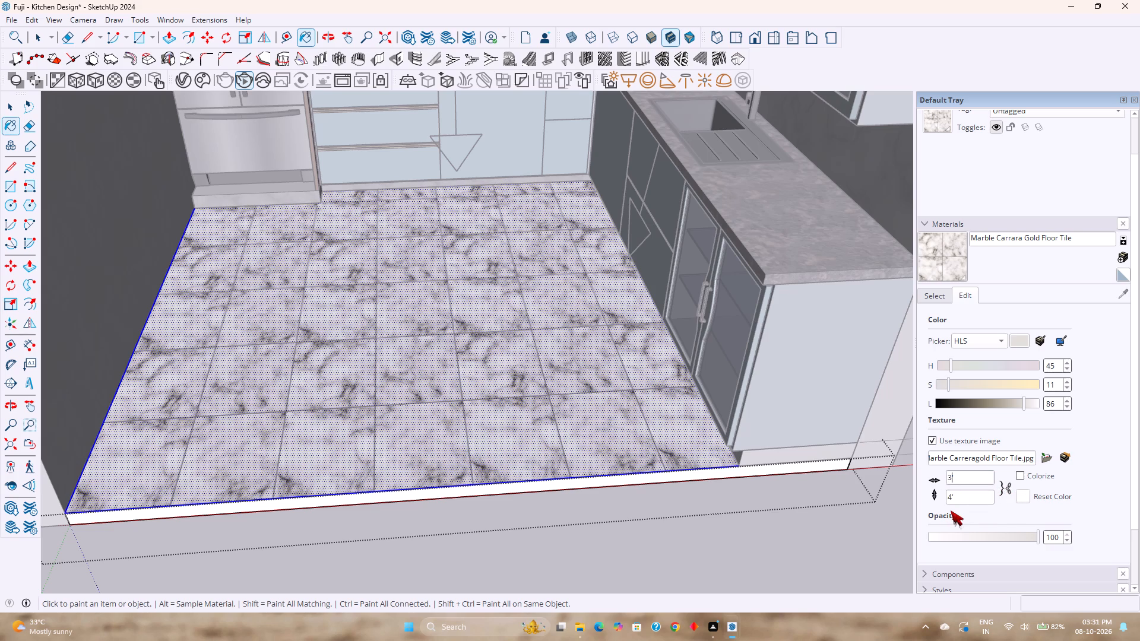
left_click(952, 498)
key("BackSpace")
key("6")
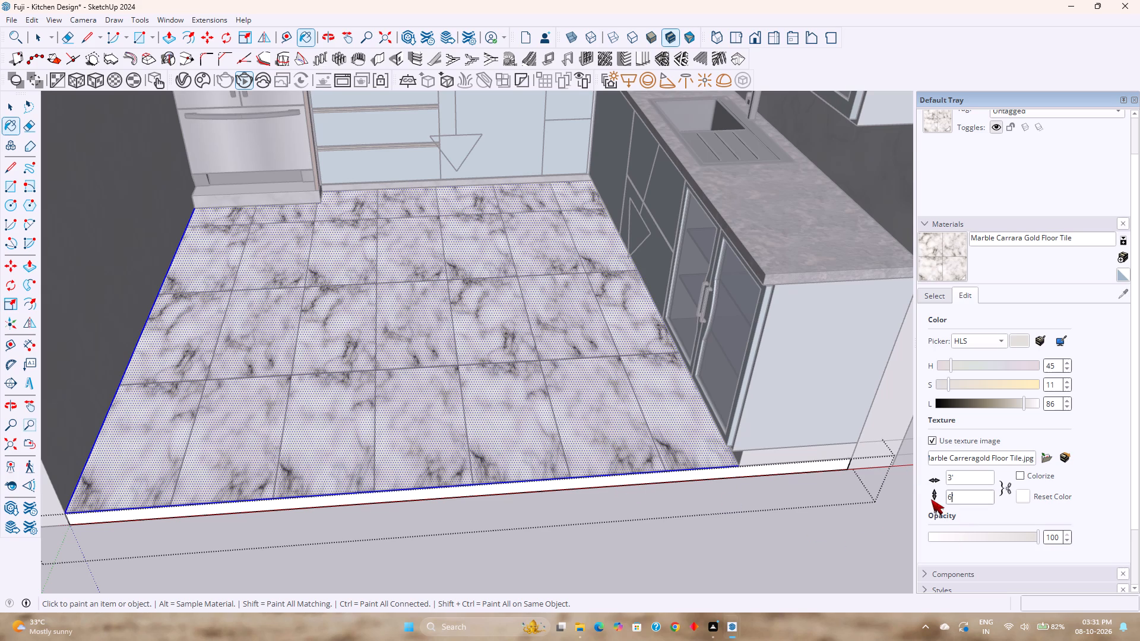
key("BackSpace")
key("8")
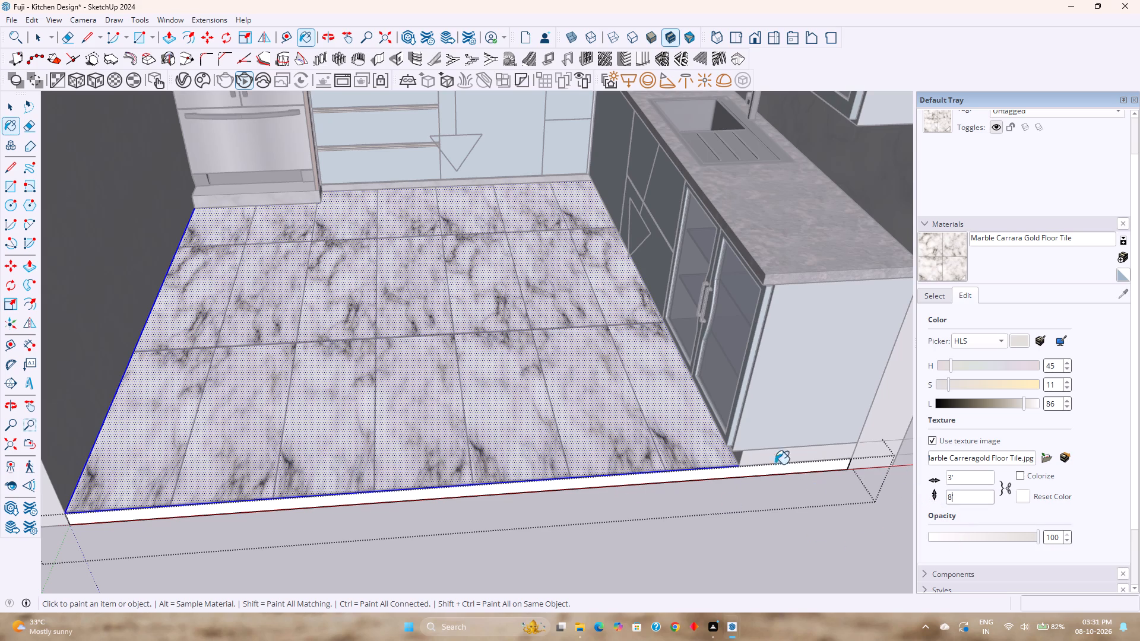
Set the floor tile texture to 8' wide and 3' high.
left_click(951, 477)
key("BackSpace")
key("BackSpace")
key("8")
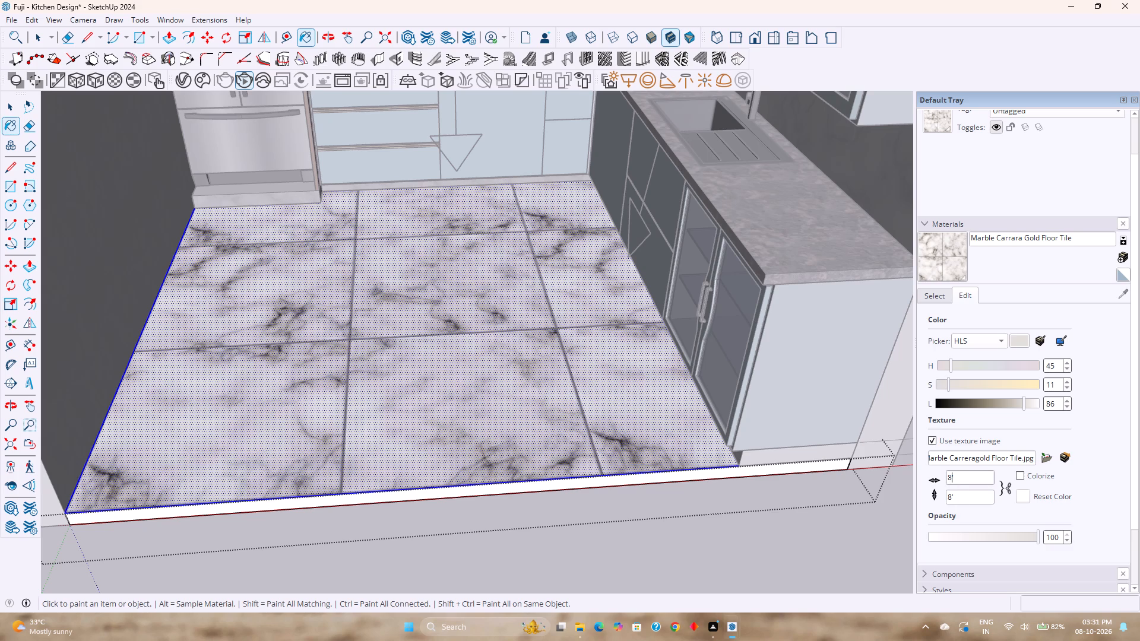
left_click(951, 496)
key("BackSpace")
key("BackSpace")
key("3")
Clear the floor selection and exit the floor group, with the whole tiled floor in view.
middle_click_drag(688, 407, 668, 473)
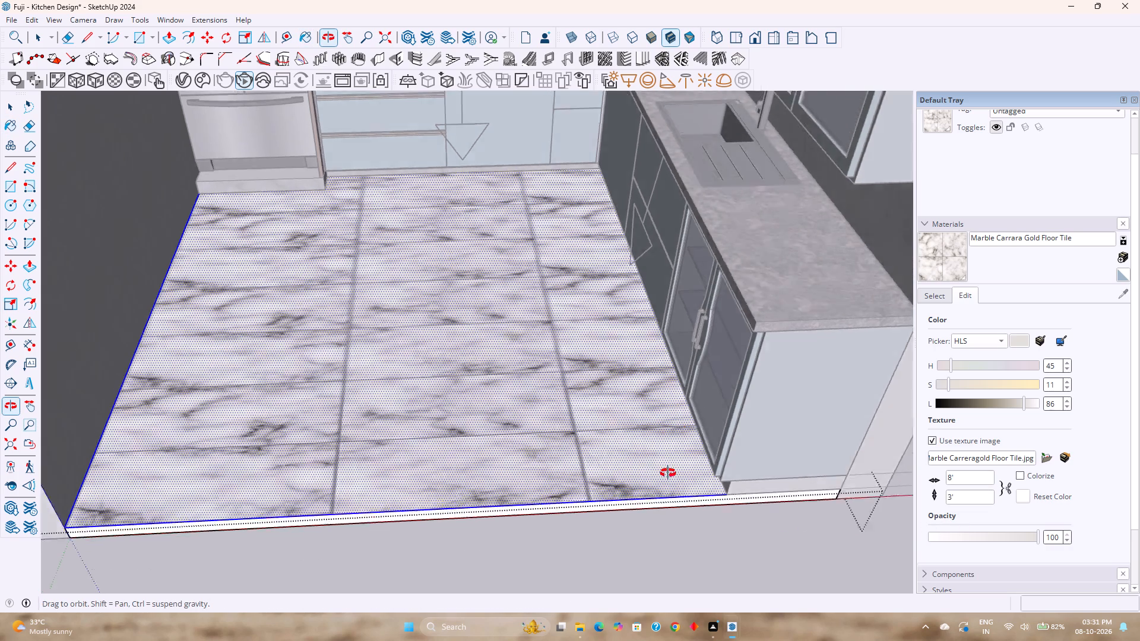
middle_click_drag(668, 473, 649, 538)
scroll(649, 538, "down", 3)
middle_click_drag(649, 538, 624, 421)
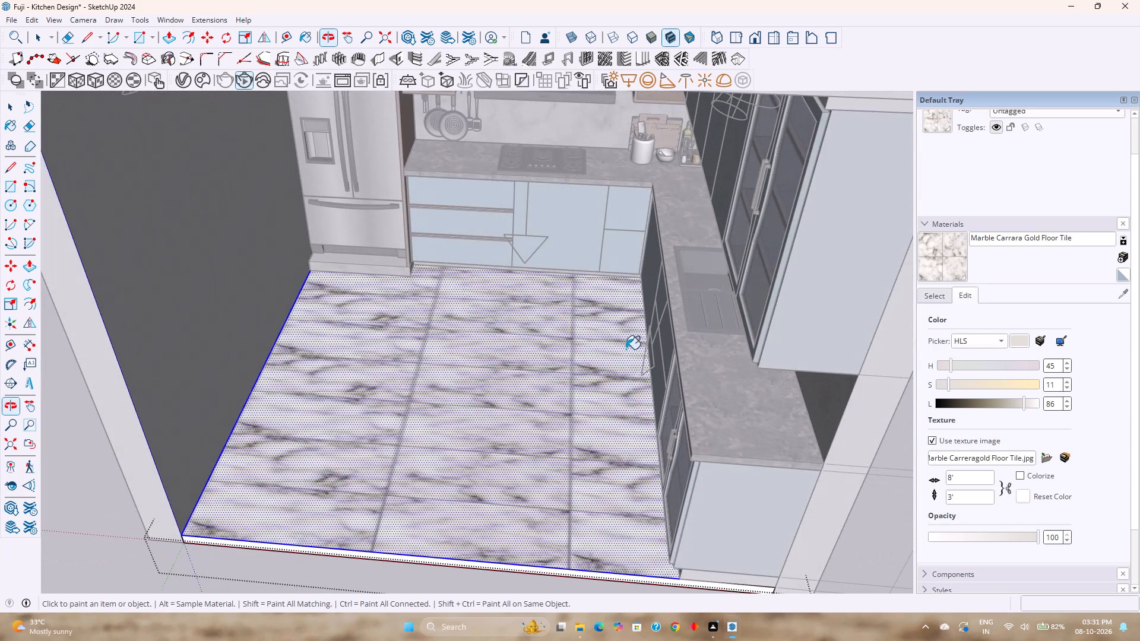
scroll(591, 391, "down", 2)
middle_click_drag(593, 404, 595, 329)
key("space")
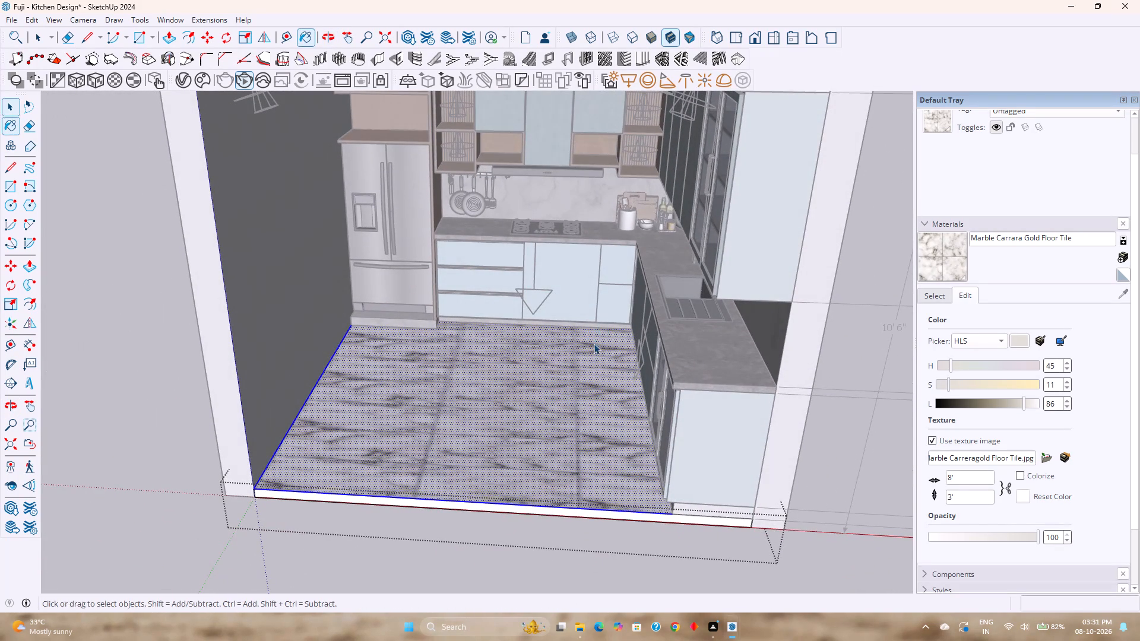
key("Escape")
key("space")
key("Escape")
scroll(562, 426, "down", 2)
scroll(552, 445, "up", 2)
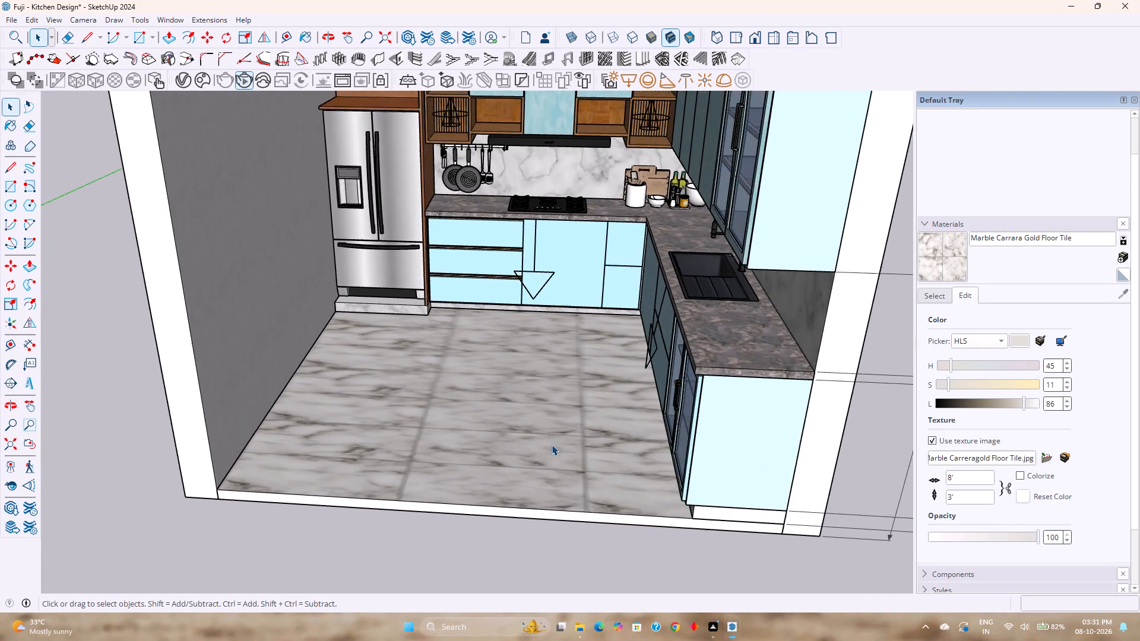
Reopen the floor slab's group for editing.
scroll(552, 445, "up", 3)
middle_click_drag(552, 445, 542, 502)
double_click(541, 496)
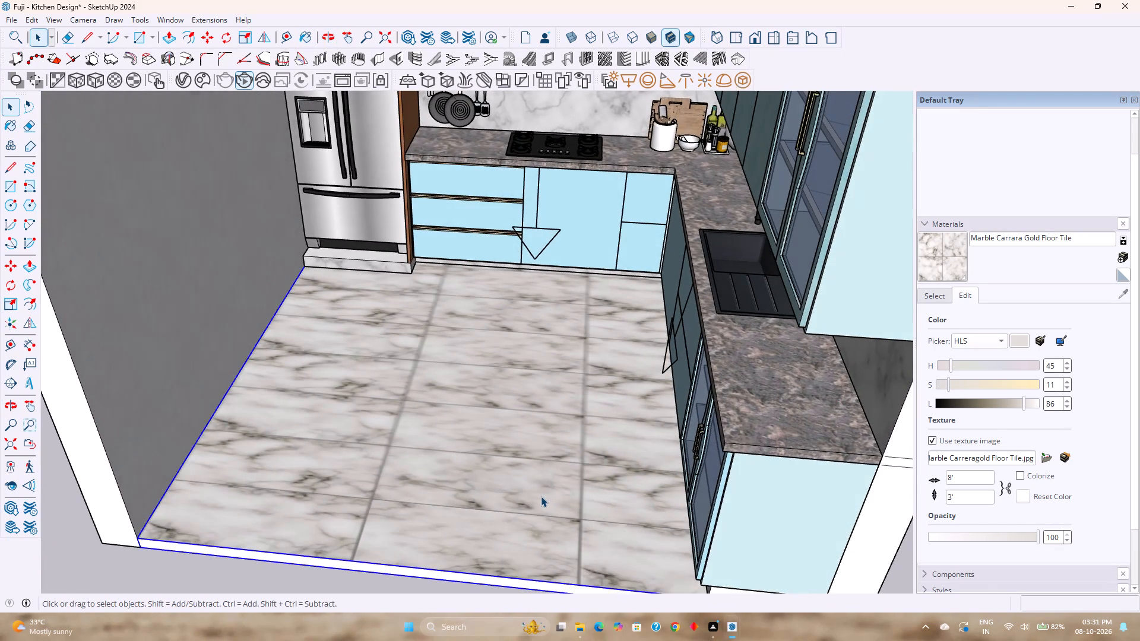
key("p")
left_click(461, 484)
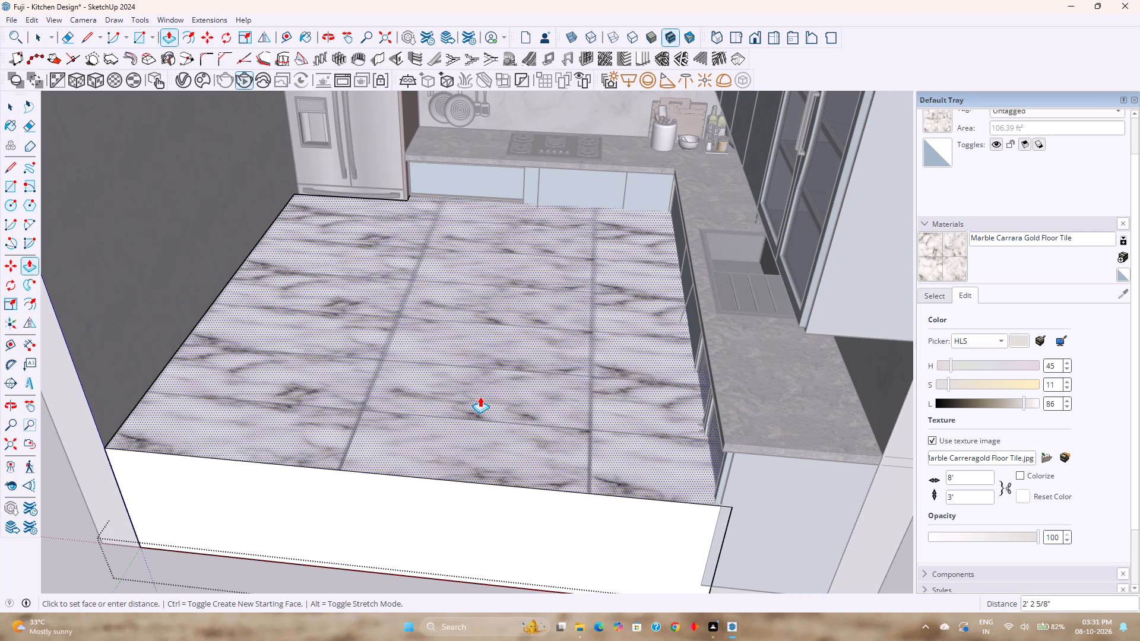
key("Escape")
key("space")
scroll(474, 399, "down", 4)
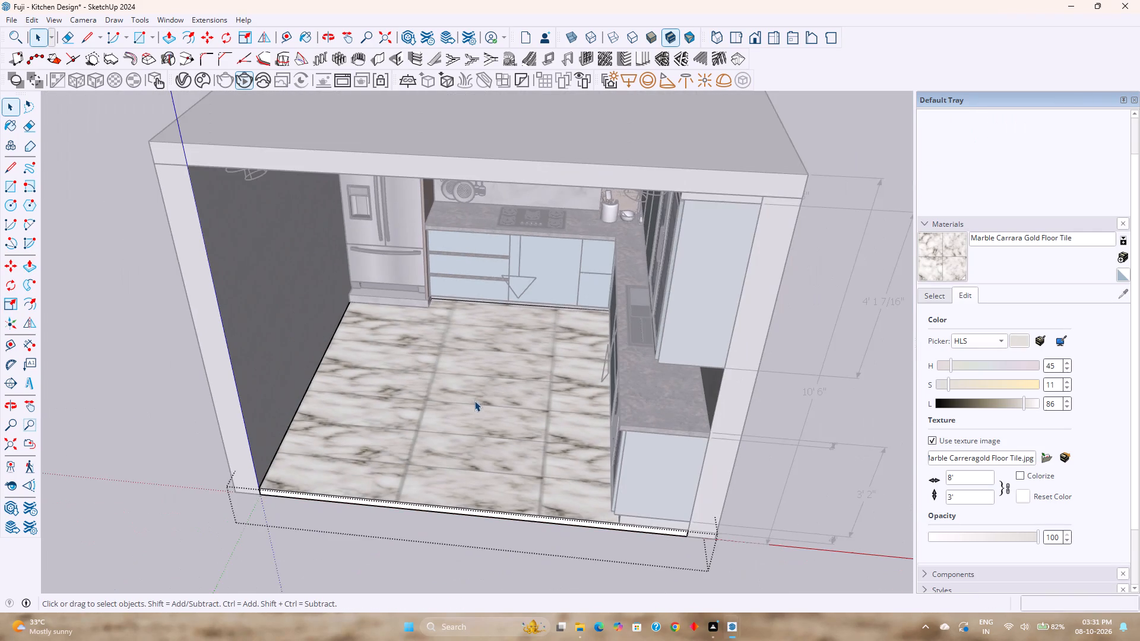
Exit the floor slab's group and examine the tiled floor and kitchen interior from several angles, including the standard front view.
key("Escape")
scroll(528, 538, "up", 4)
middle_click_drag(528, 538, 527, 446)
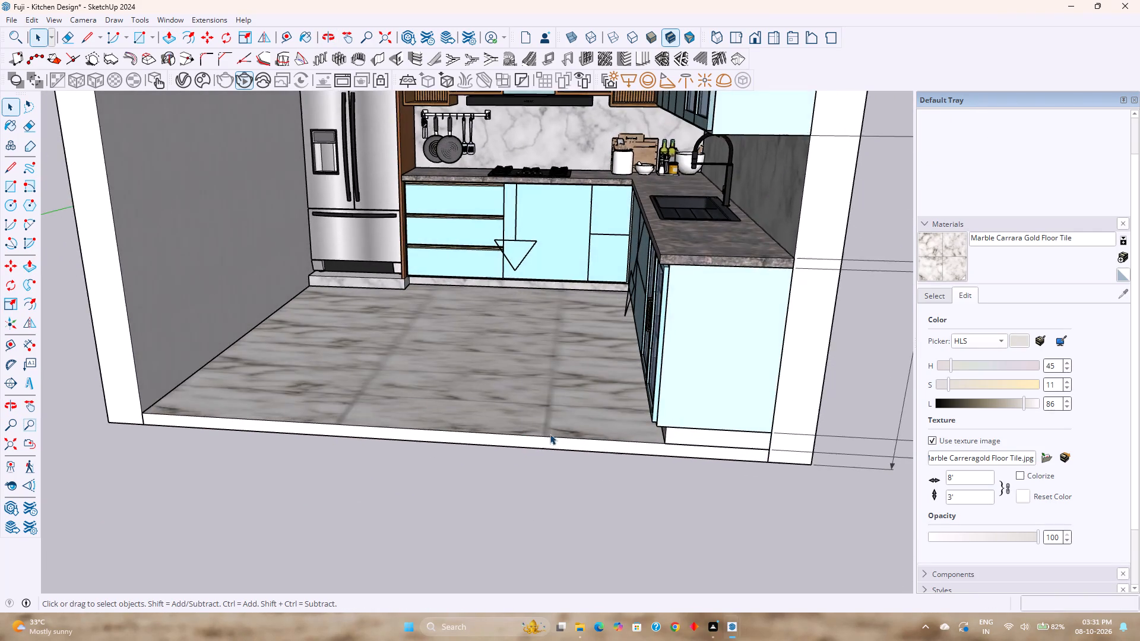
scroll(587, 419, "up", 16)
scroll(693, 477, "up", 4)
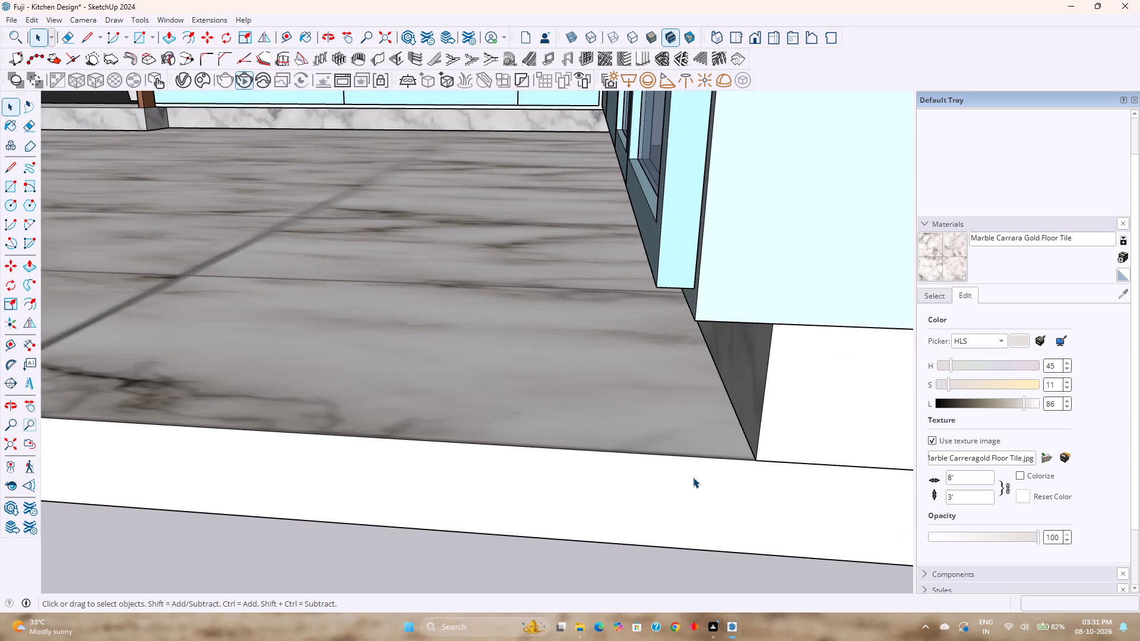
middle_click_drag(693, 477, 688, 399)
scroll(685, 401, "down", 2)
scroll(635, 446, "up", 3)
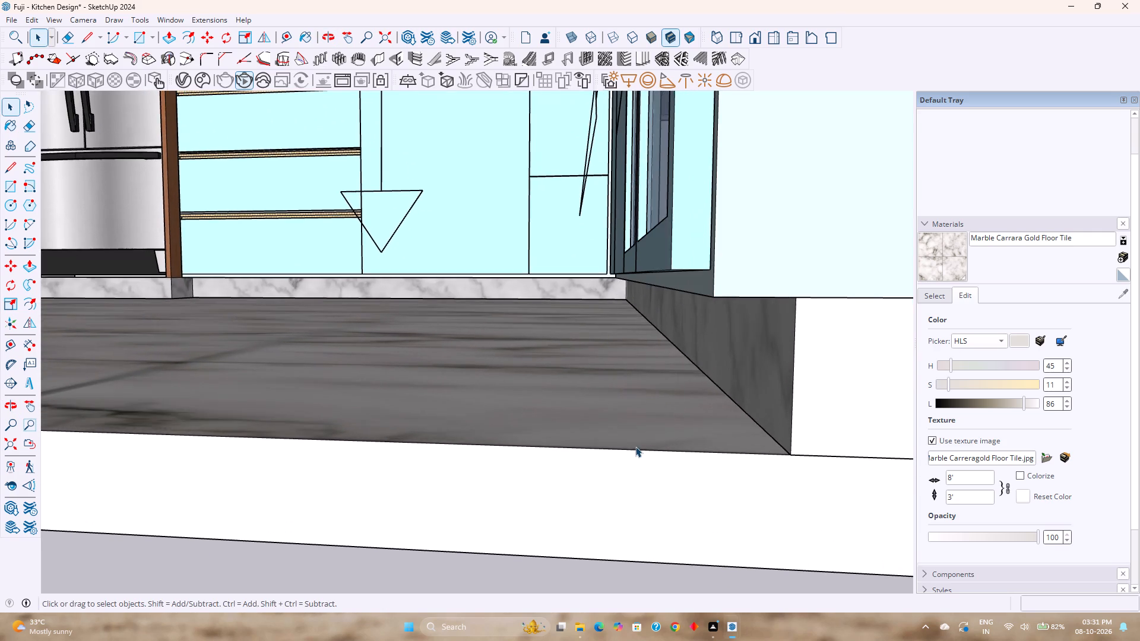
middle_click_drag(635, 446, 625, 481)
scroll(653, 452, "down", 4)
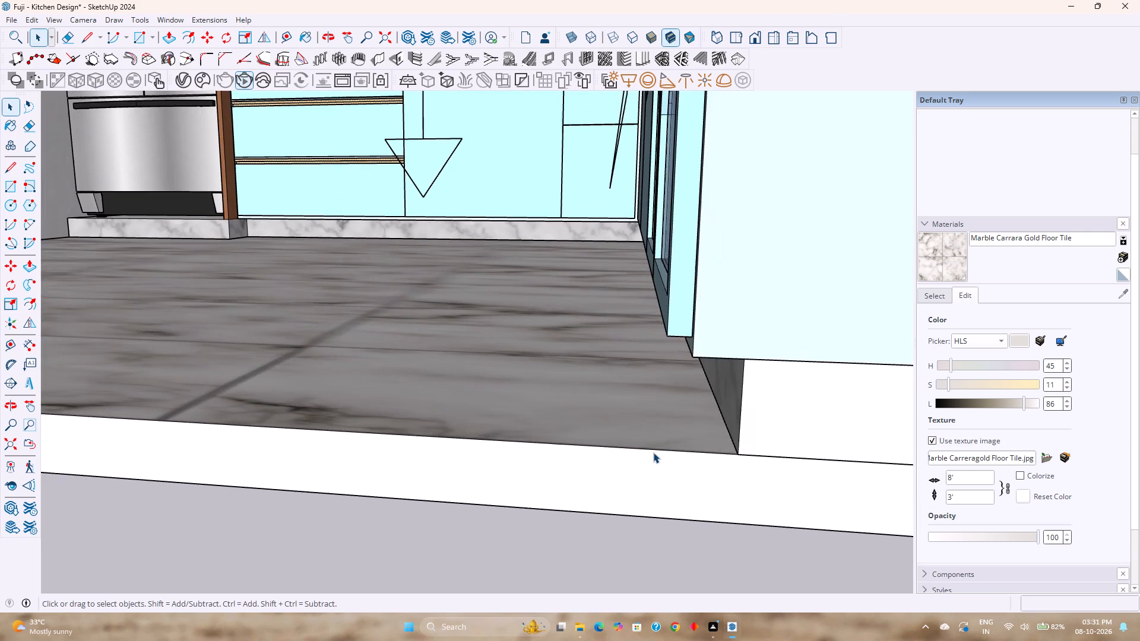
scroll(653, 452, "down", 12)
scroll(601, 449, "down", 5)
middle_click_drag(598, 446, 675, 582)
scroll(663, 504, "down", 6)
scroll(670, 454, "up", 2)
middle_click_drag(670, 454, 630, 382)
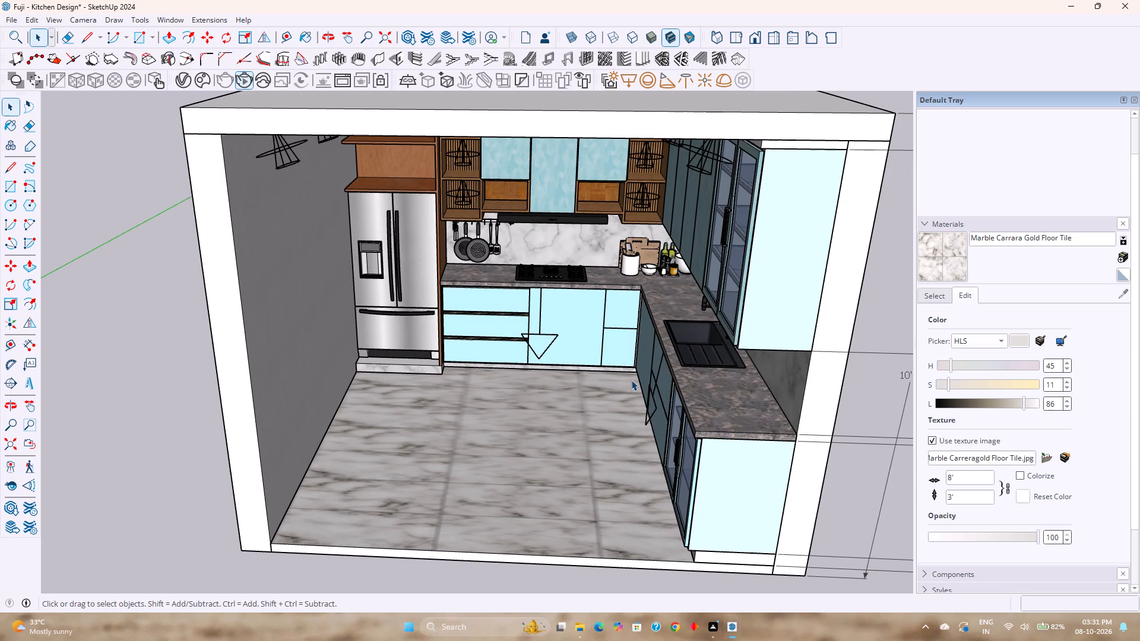
middle_click_drag(643, 391, 614, 452, "shift")
middle_click_drag(612, 455, 617, 417)
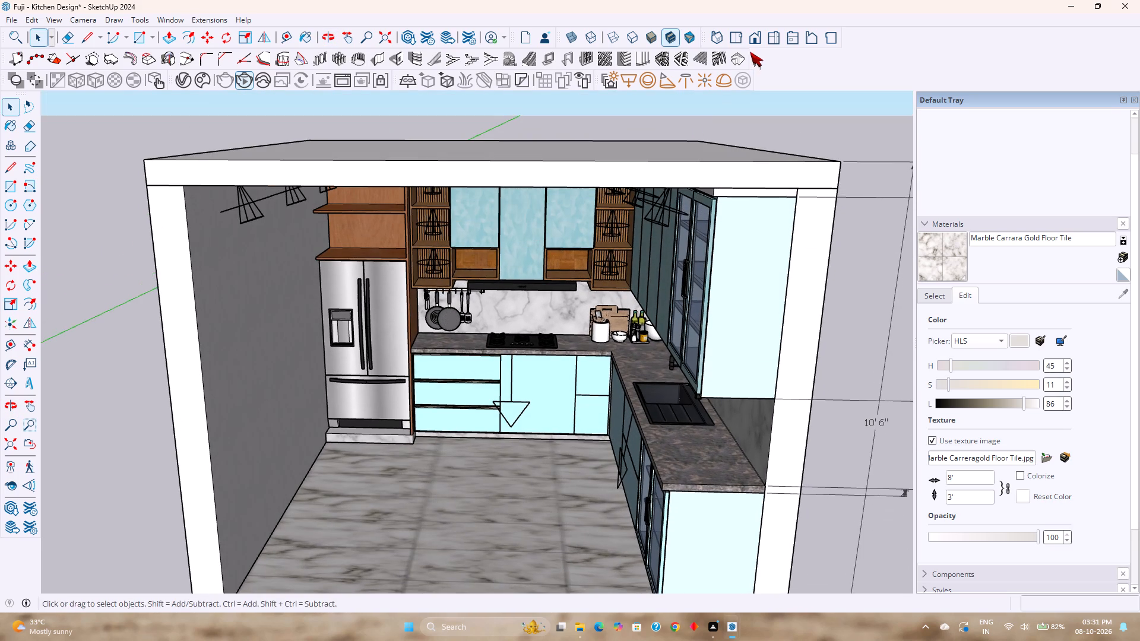
left_click(750, 40)
middle_click_drag(541, 286, 641, 301, "shift")
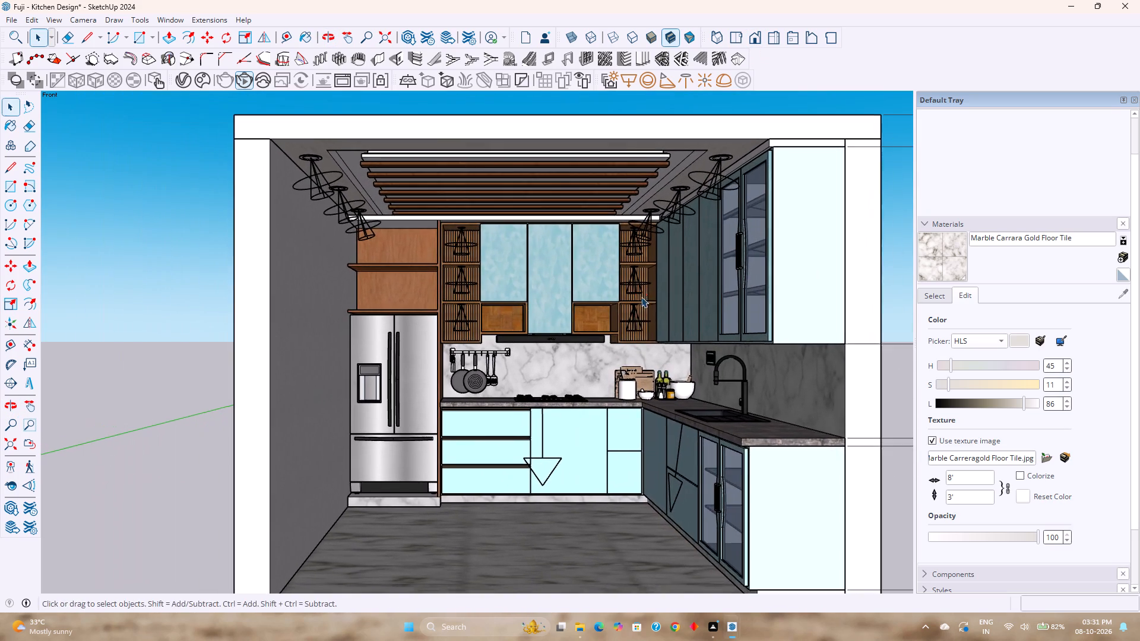
scroll(641, 311, "up", 1)
middle_click_drag(641, 311, 622, 263, "shift")
middle_click_drag(632, 279, 472, 293)
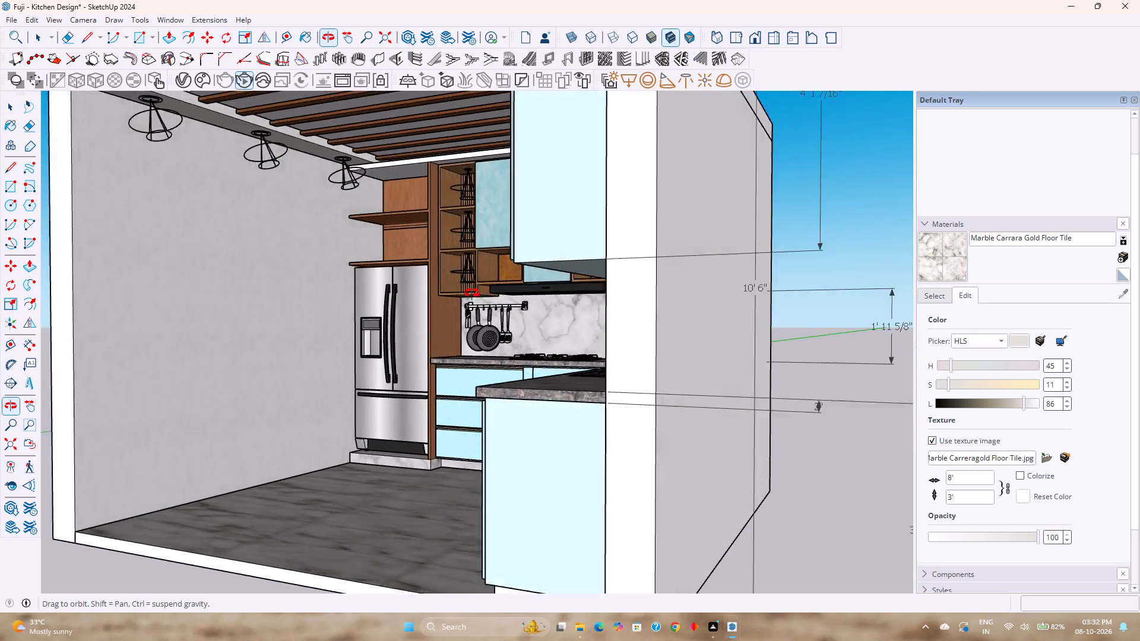
middle_click_drag(472, 293, 428, 353)
scroll(378, 363, "up", 2)
middle_click_drag(376, 361, 514, 300, "shift")
Save the kitchen model.
key("ctrl+s")
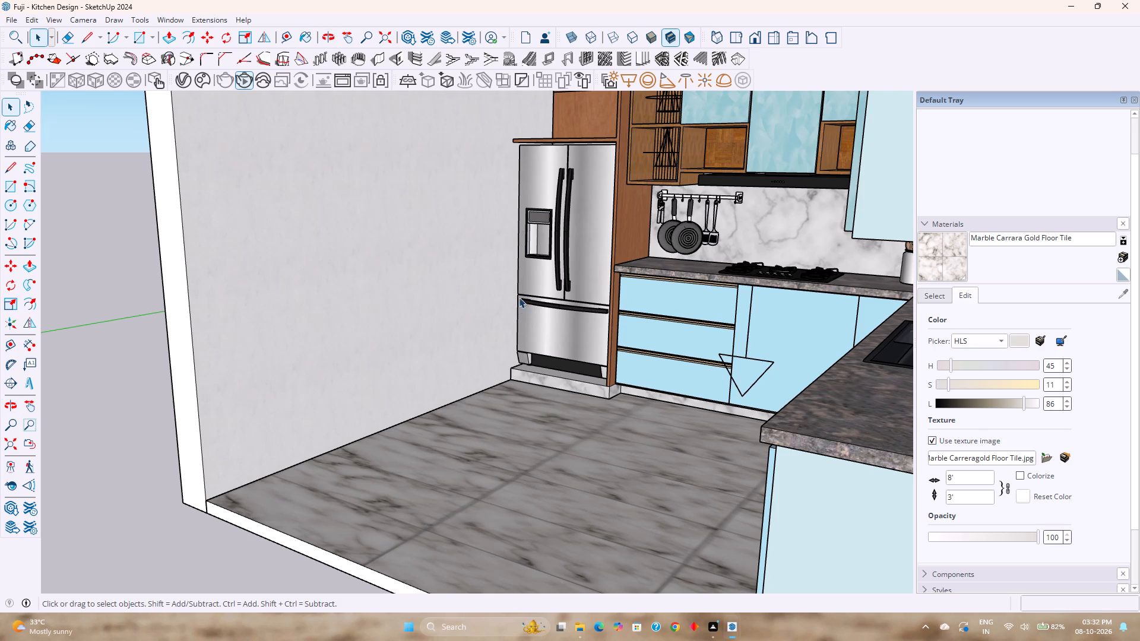
Examine the marble floor tiling, the bare wall beside the refrigerator and the slatted ceiling from several angles.
scroll(526, 282, "down", 3)
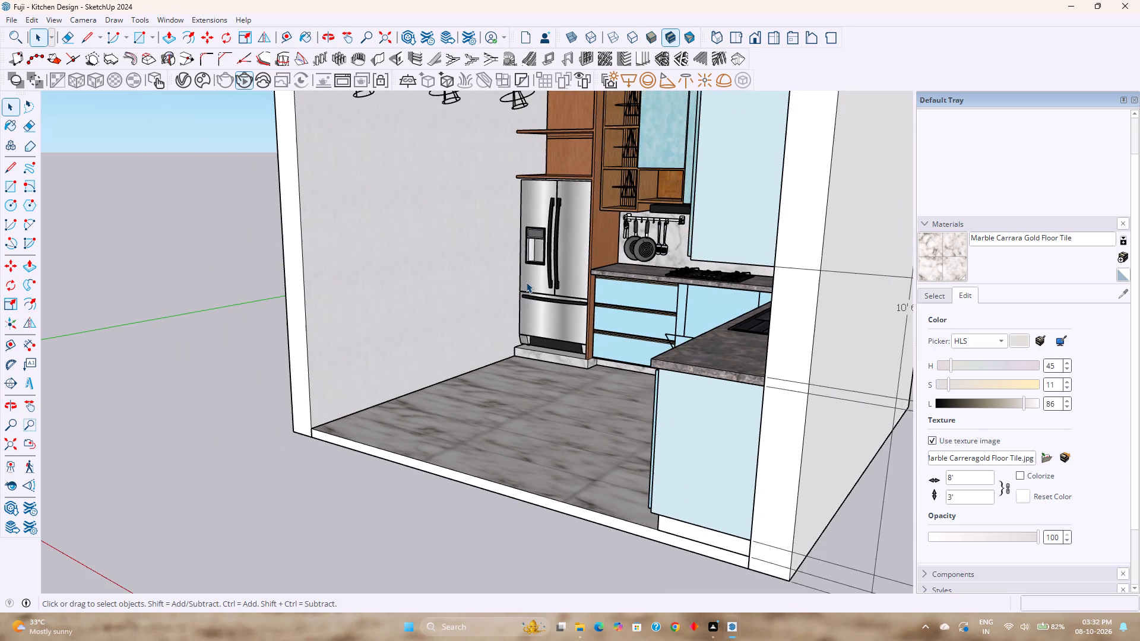
middle_click_drag(527, 282, 697, 337)
middle_click_drag(641, 307, 589, 301, "shift")
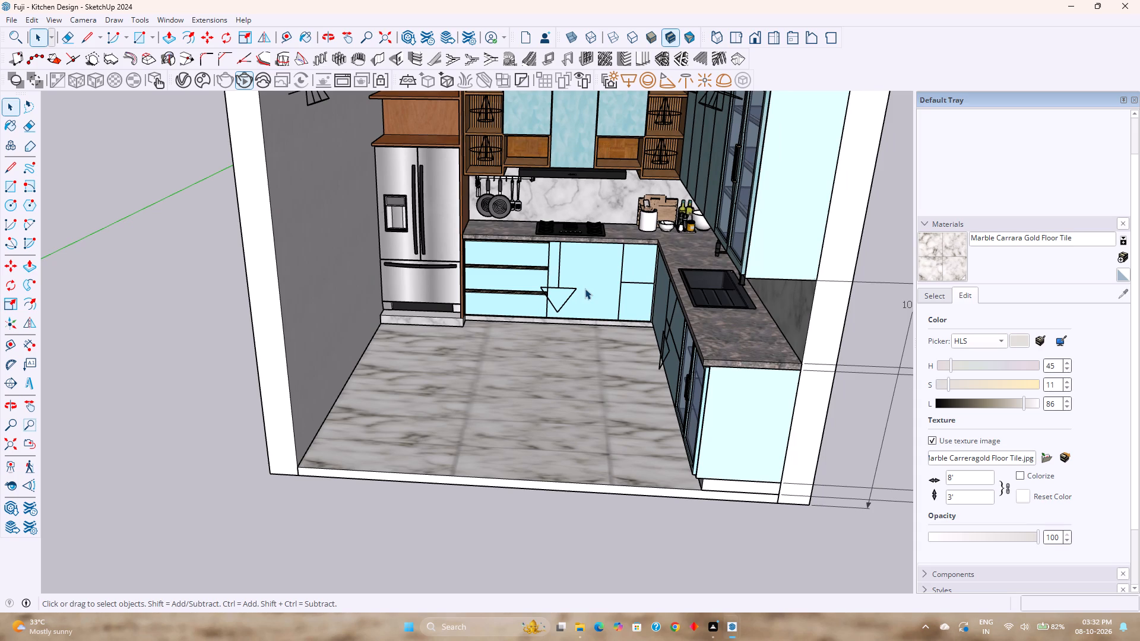
middle_click_drag(585, 288, 582, 304, "shift")
middle_click_drag(544, 313, 540, 271)
middle_click_drag(547, 275, 534, 350, "shift")
middle_click_drag(506, 347, 505, 297)
middle_click_drag(508, 297, 531, 258, "shift")
middle_click_drag(547, 266, 427, 325)
scroll(428, 318, "up", 1)
middle_click_drag(428, 318, 482, 251)
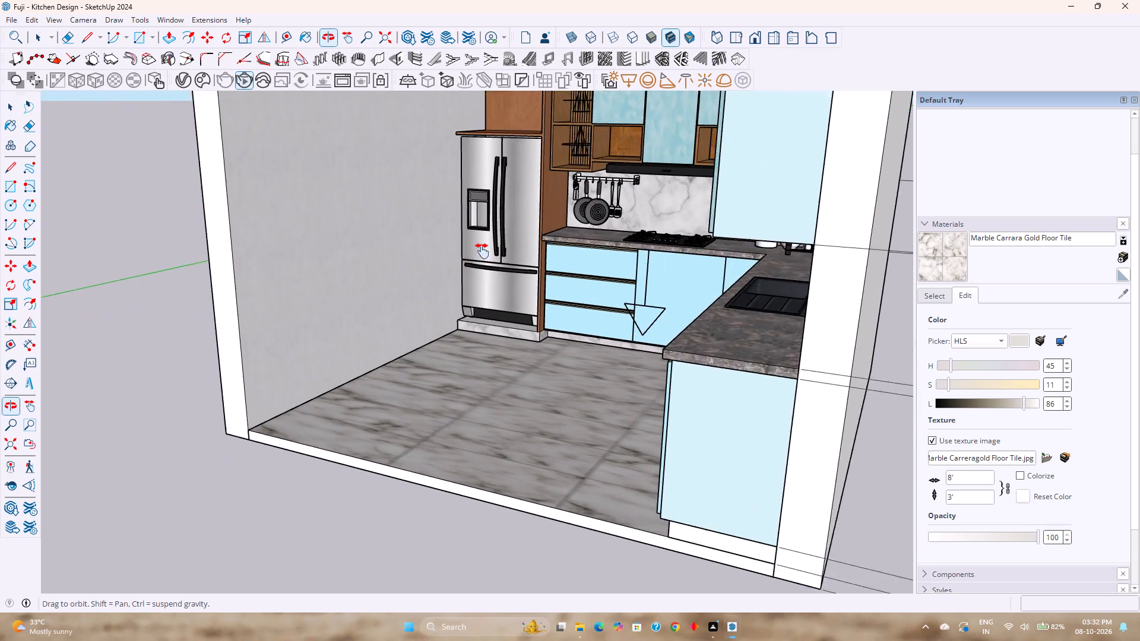
middle_click_drag(482, 251, 490, 246)
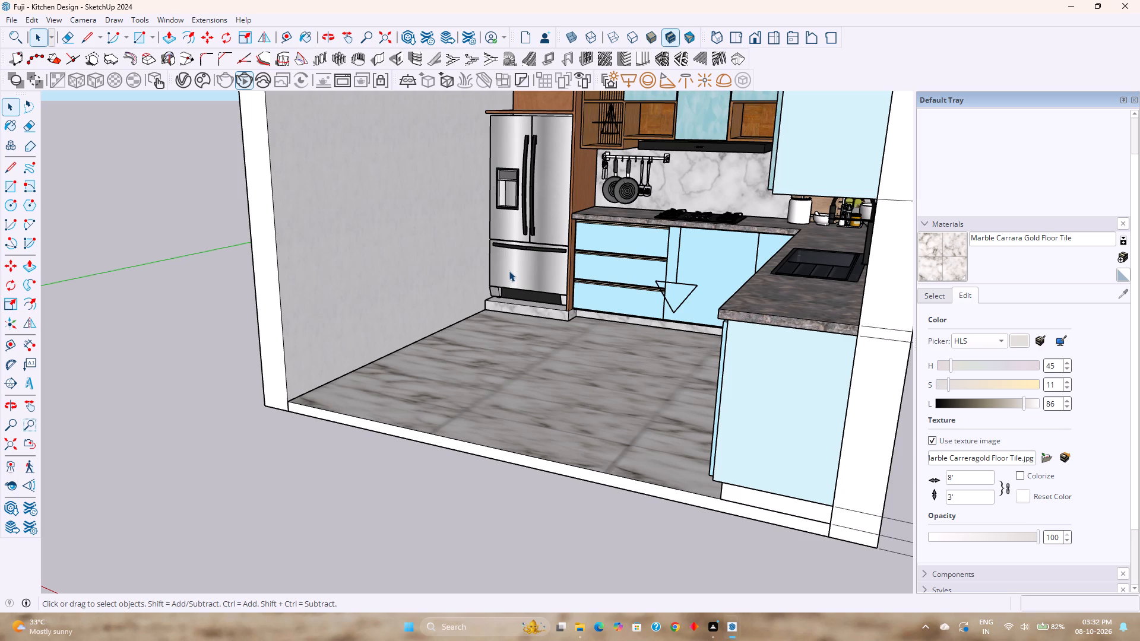
scroll(442, 268, "down", 2)
middle_click_drag(460, 274, 442, 380, "shift")
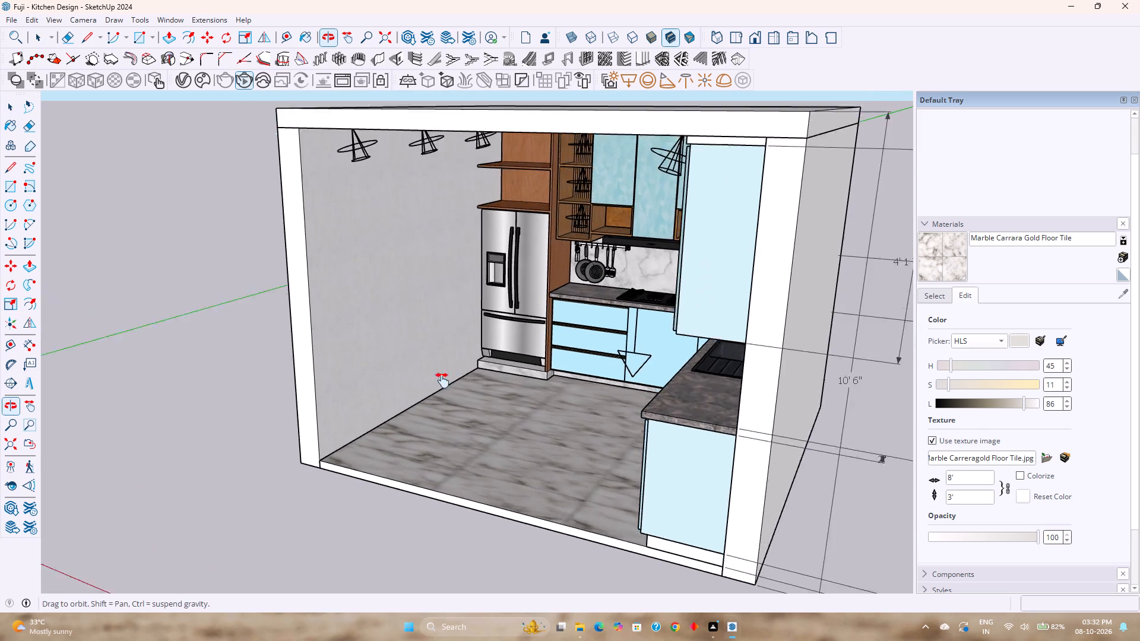
middle_click_drag(442, 380, 427, 410, "shift")
middle_click_drag(441, 373, 437, 303, "shift")
middle_click_drag(439, 303, 428, 274)
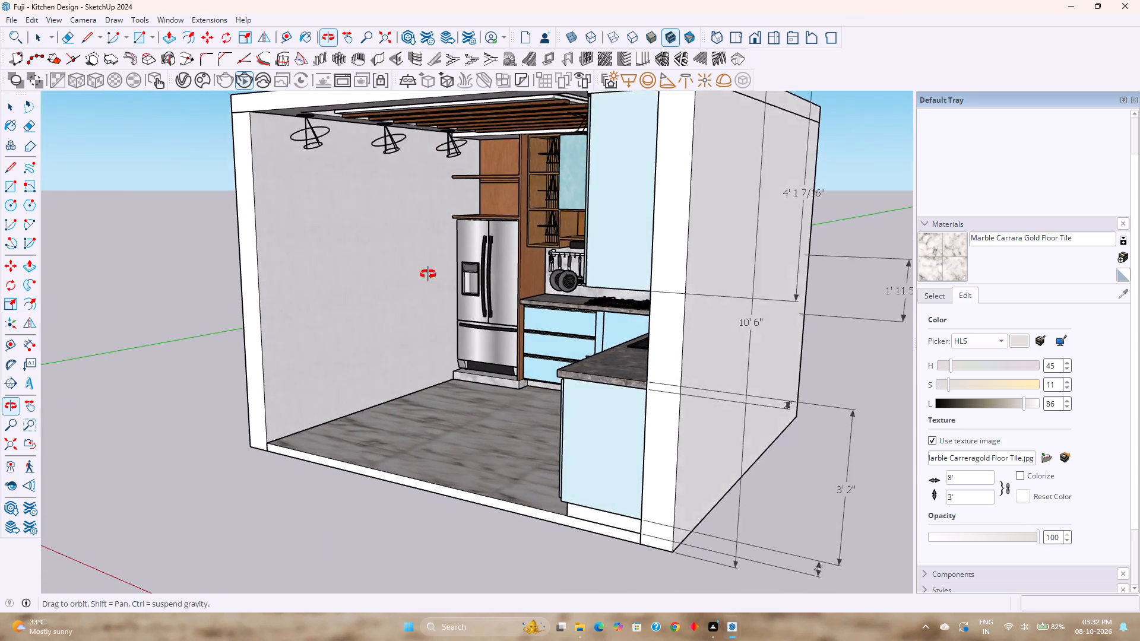
middle_click_drag(428, 274, 488, 288)
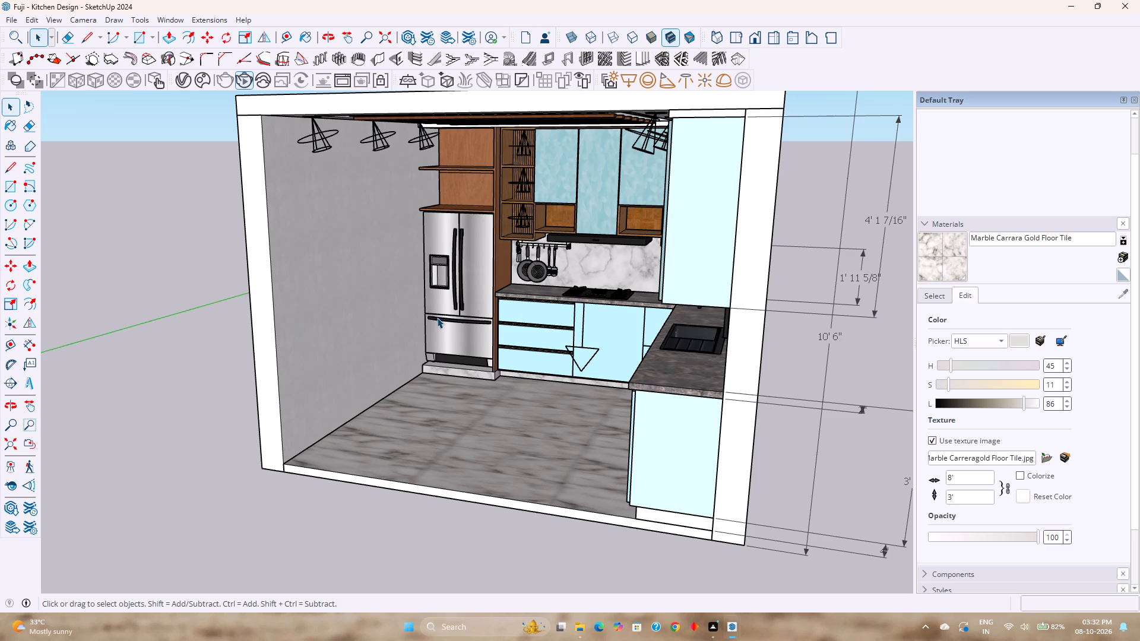
middle_click_drag(437, 318, 355, 273)
scroll(355, 262, "up", 3)
middle_click_drag(390, 239, 441, 324, "shift")
middle_click_drag(451, 331, 419, 293)
scroll(407, 288, "up", 1)
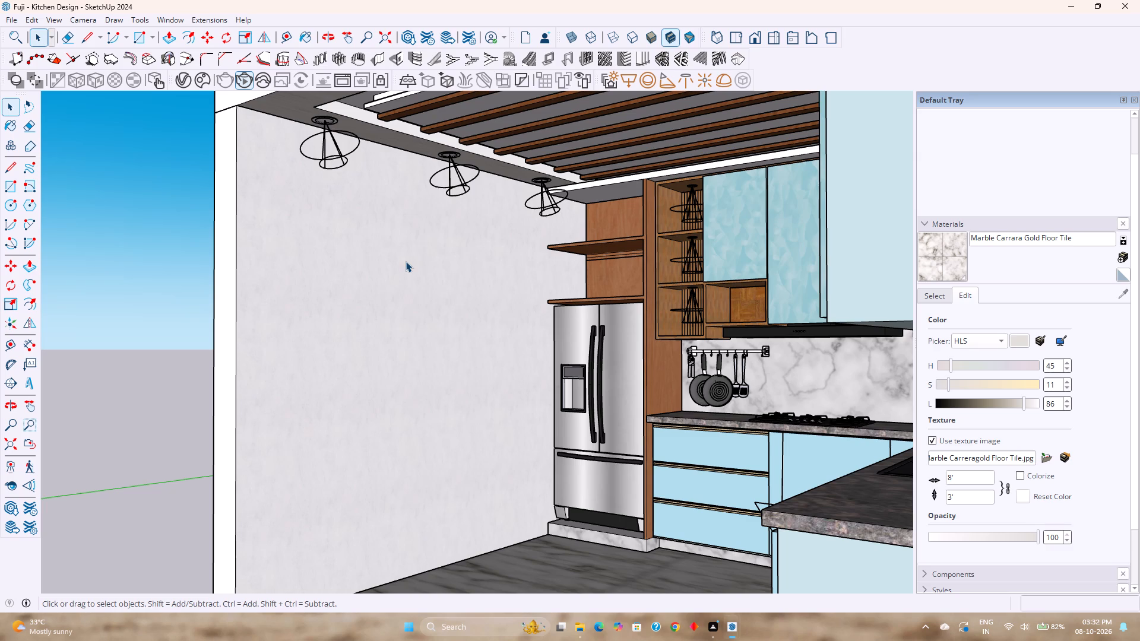
middle_click_drag(414, 265, 394, 256)
scroll(394, 256, "down", 2)
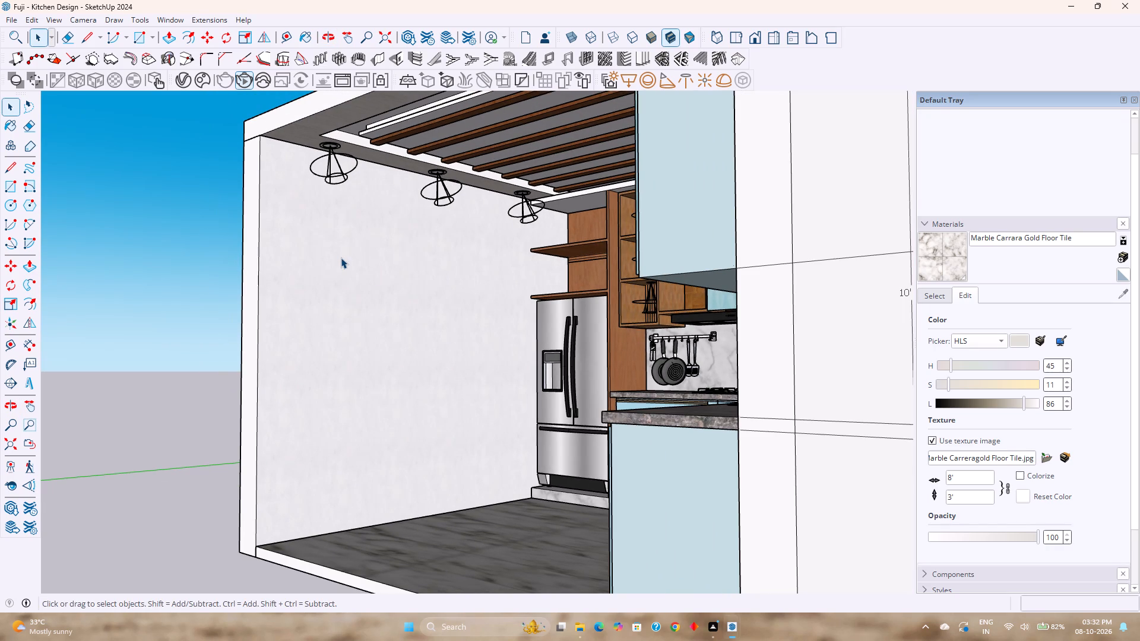
Open the room shell's group for editing and select the inner face of the bare wall beside the refrigerator.
double_click(339, 256)
scroll(343, 266, "up", 3)
left_click(346, 268)
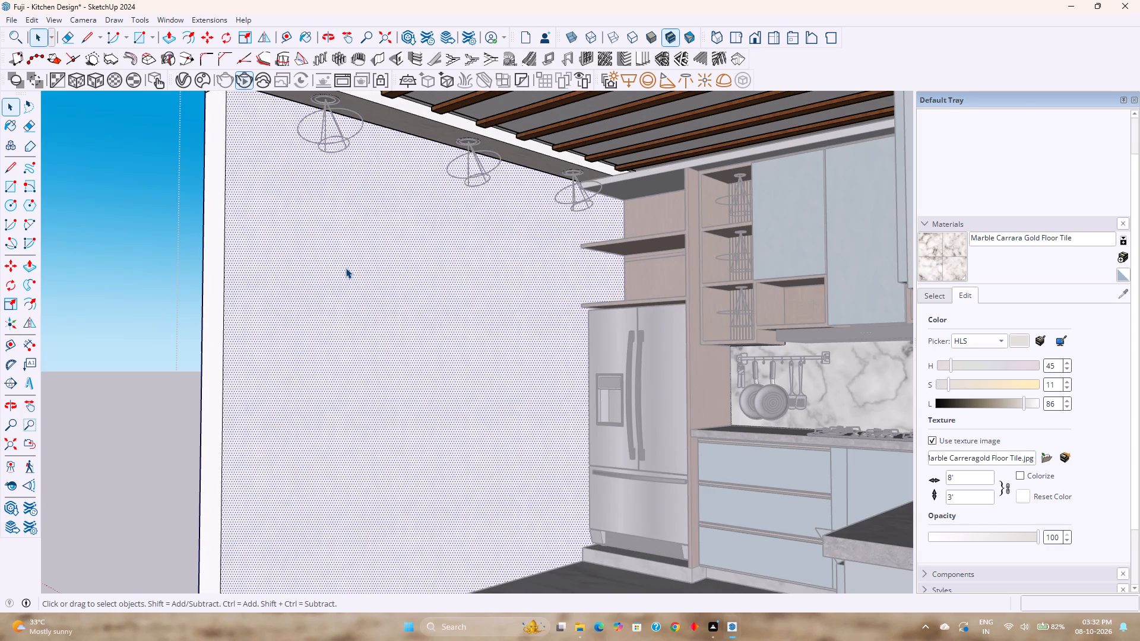
left_click(346, 268)
scroll(346, 268, "down", 1)
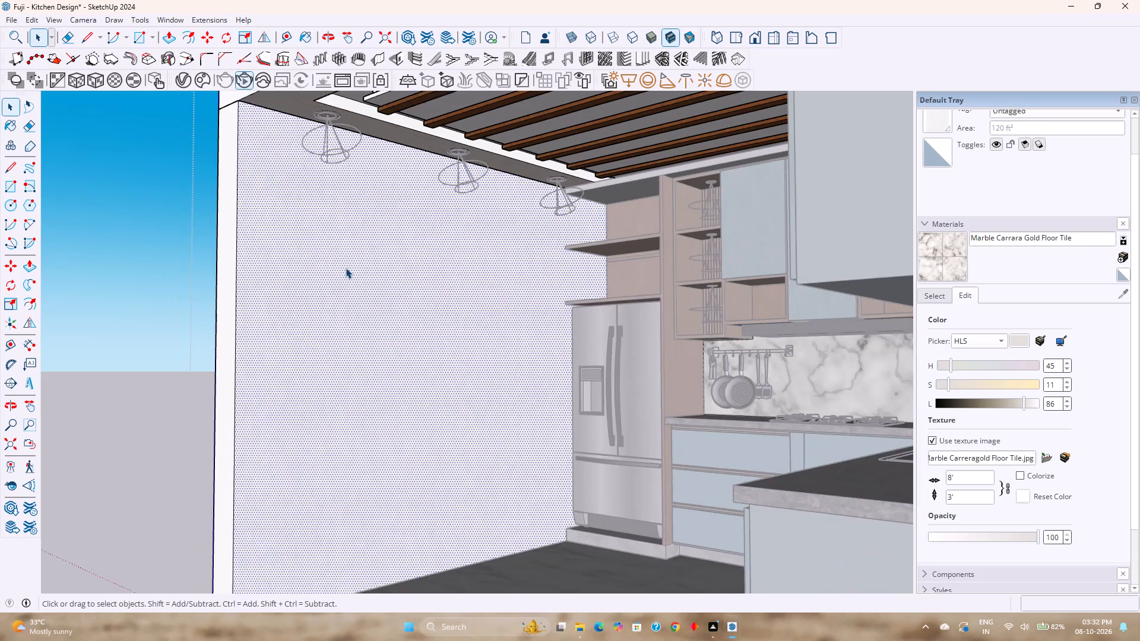
scroll(346, 268, "down", 3)
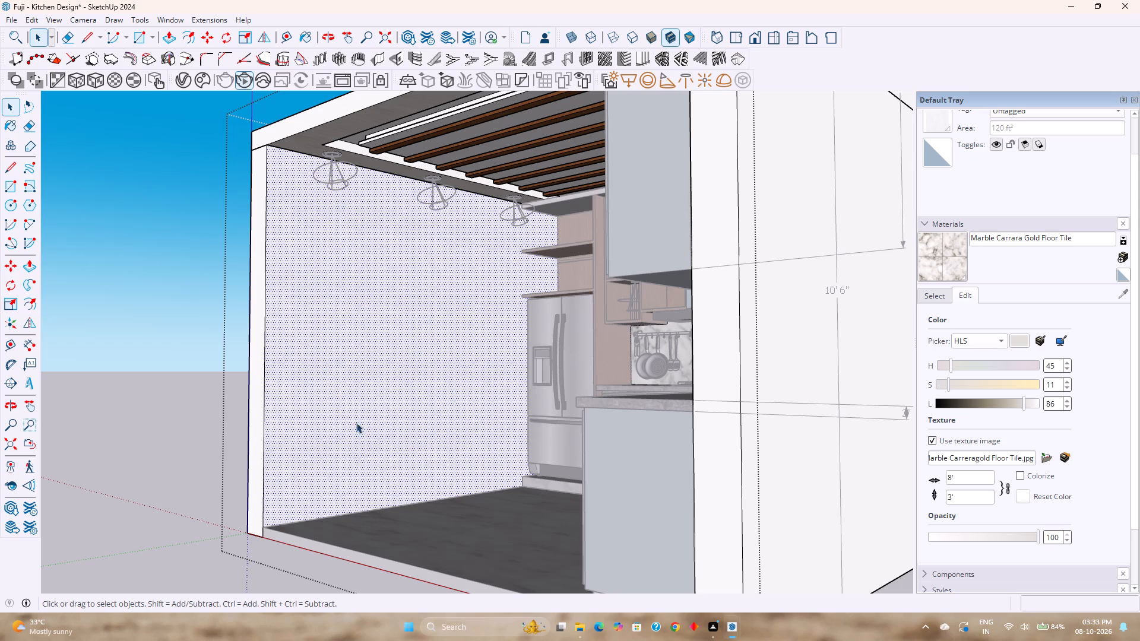
Place a horizontal Tape Measure guide on the bare wall 4" above its bottom edge.
middle_click_drag(365, 446, 441, 504)
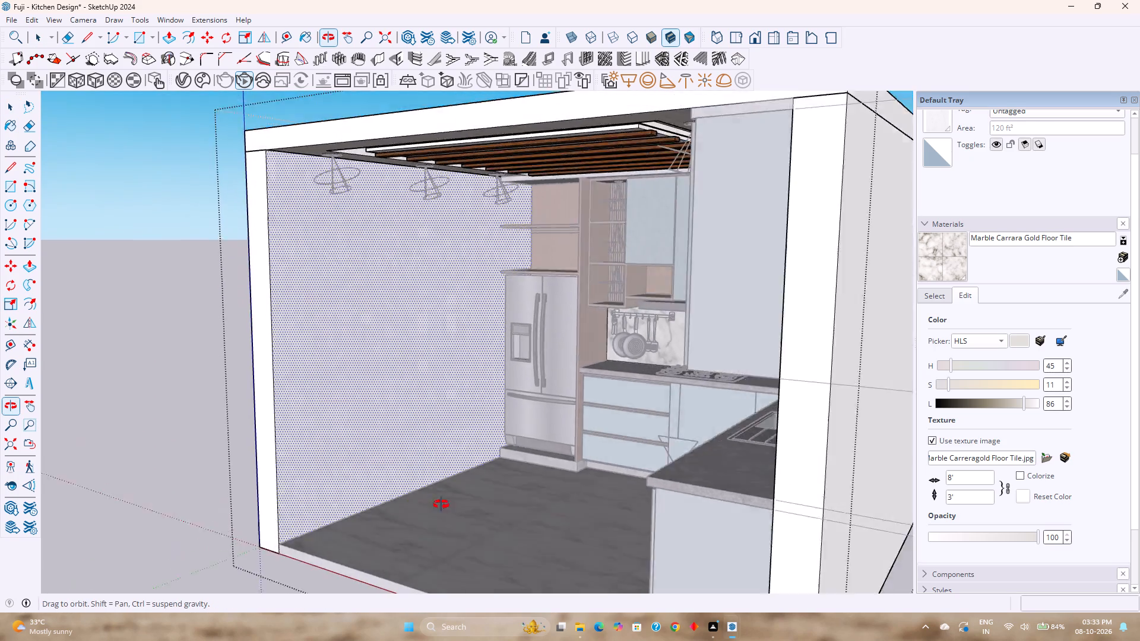
middle_click_drag(441, 504, 546, 523)
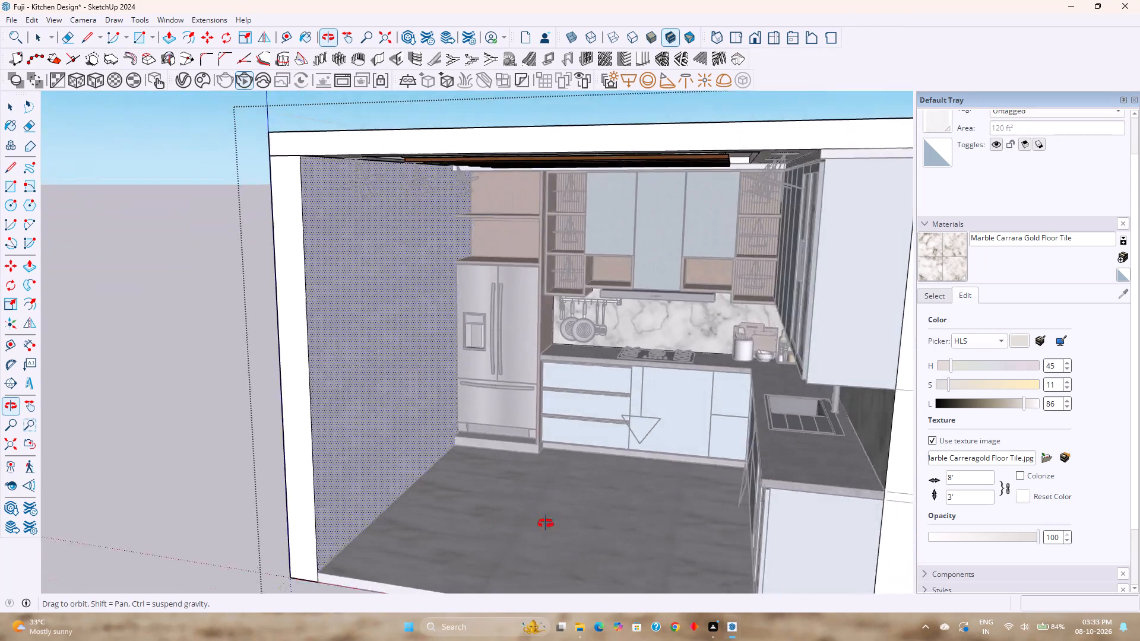
middle_click_drag(546, 523, 612, 469)
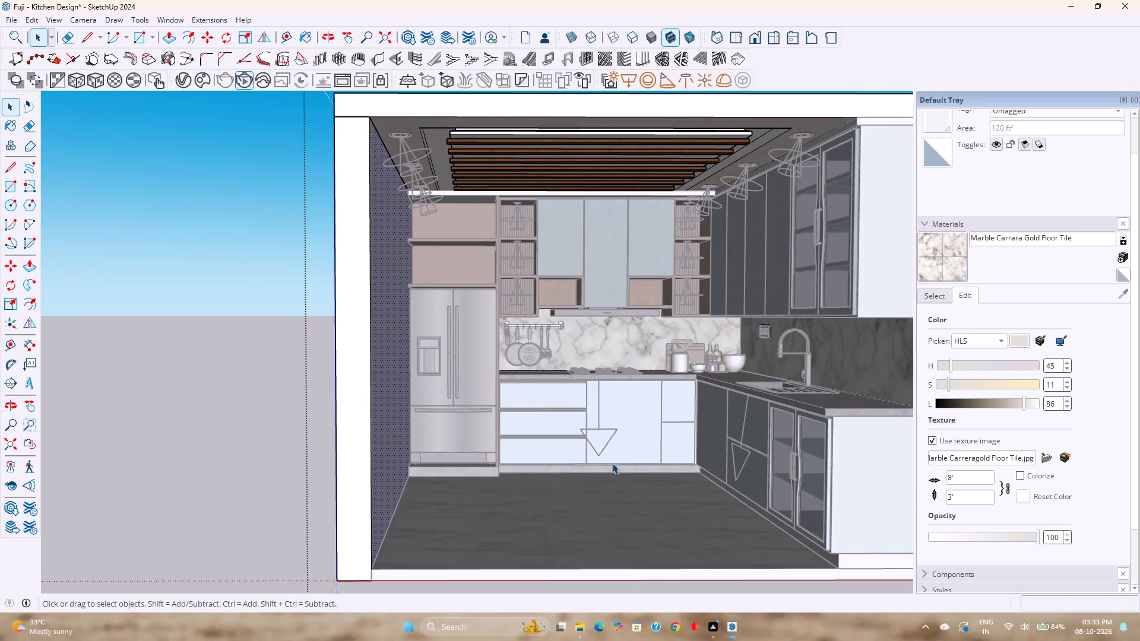
scroll(617, 457, "down", 2)
middle_click_drag(617, 457, 480, 459)
scroll(476, 468, "up", 2)
middle_click_drag(476, 468, 493, 445)
middle_click_drag(493, 445, 373, 490)
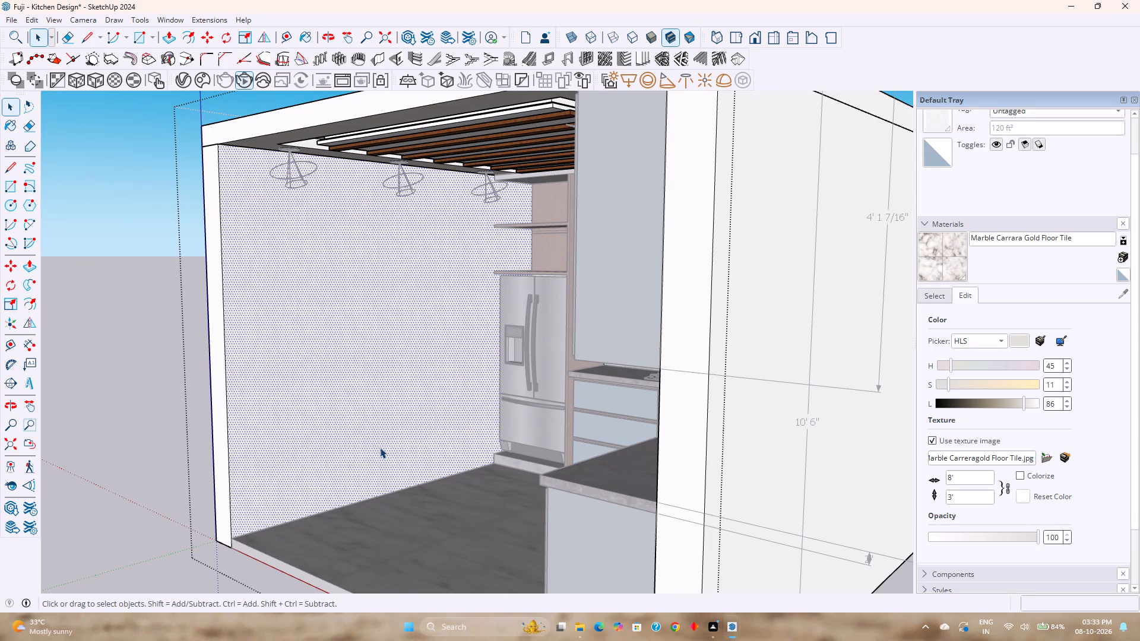
left_click(287, 35)
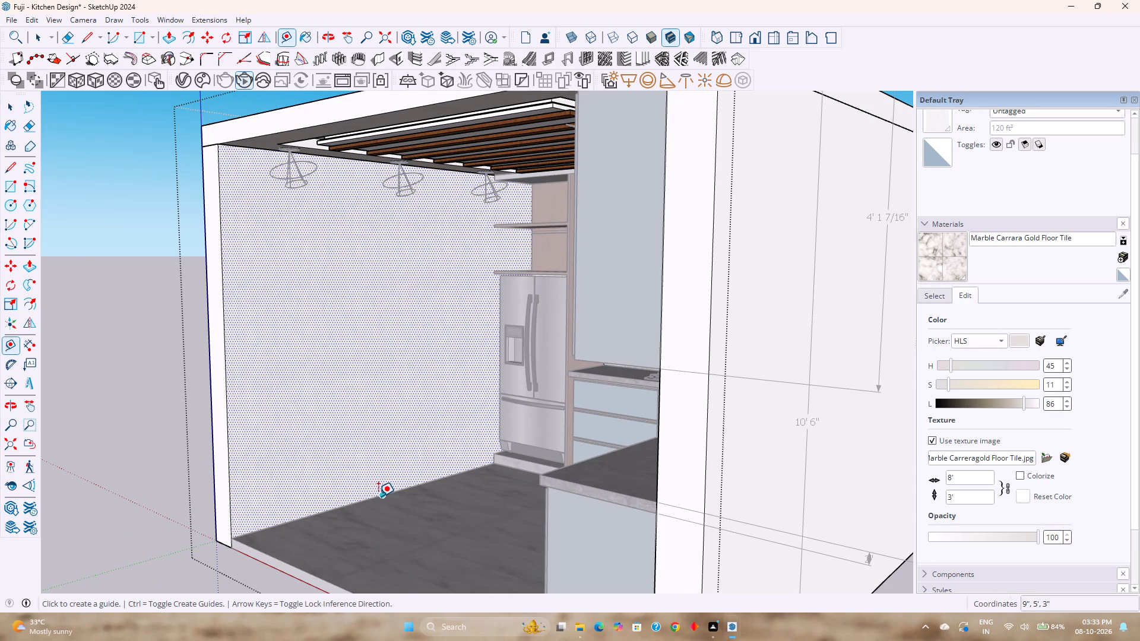
left_click(378, 496)
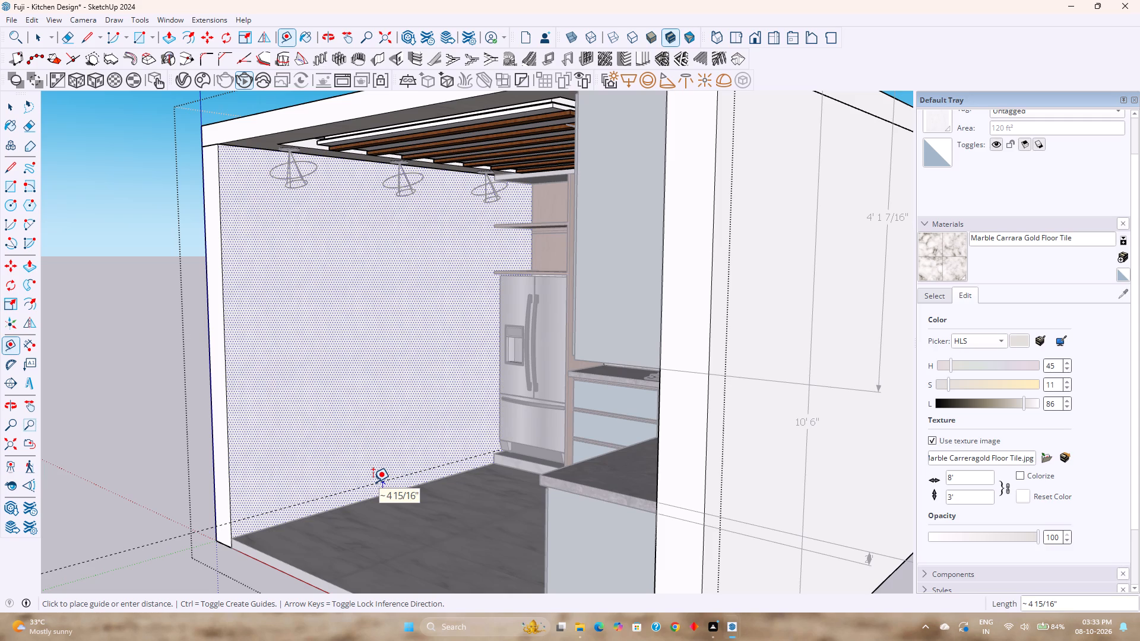
key("4")
key("Return")
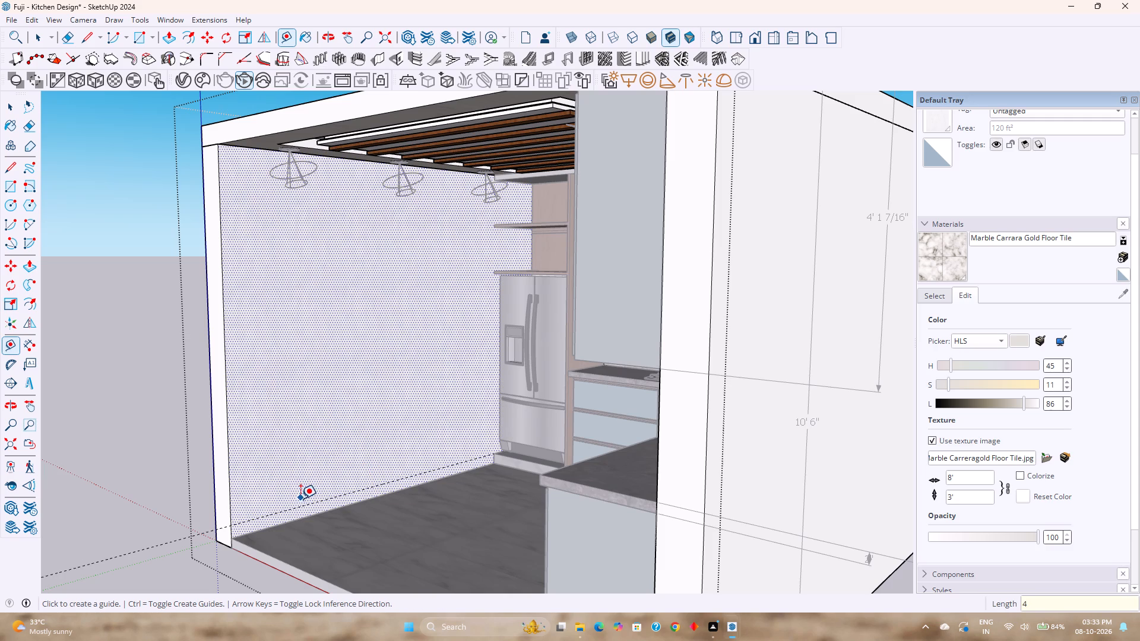
Place a second horizontal guide on the bare wall, 2'6" above the first guide.
left_click(301, 504)
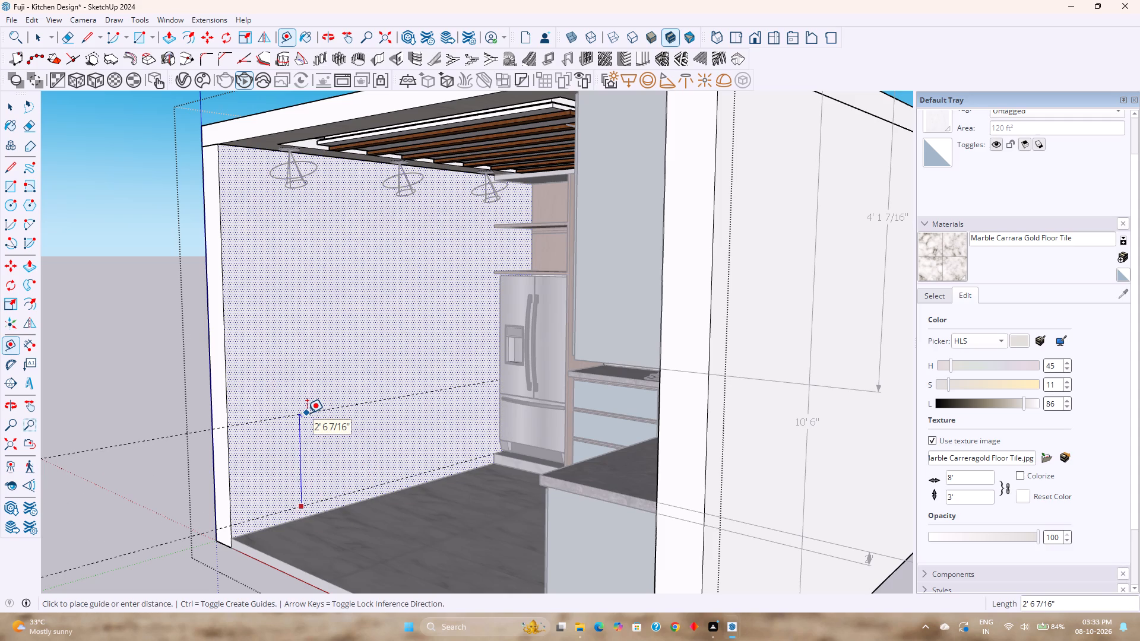
type("2'")
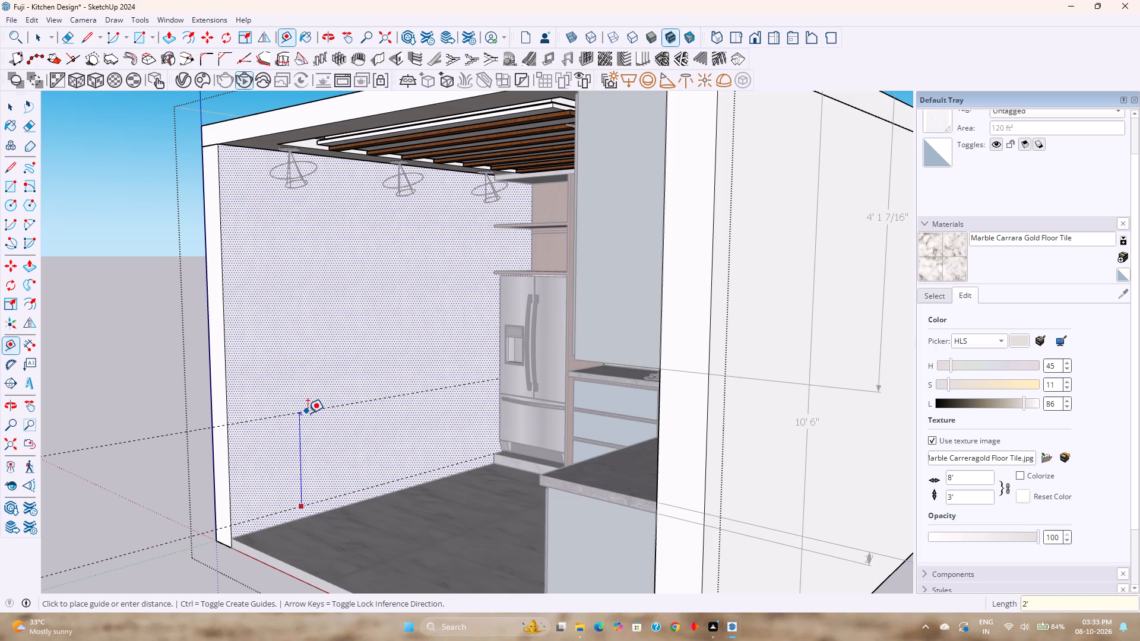
key("6")
key("Return")
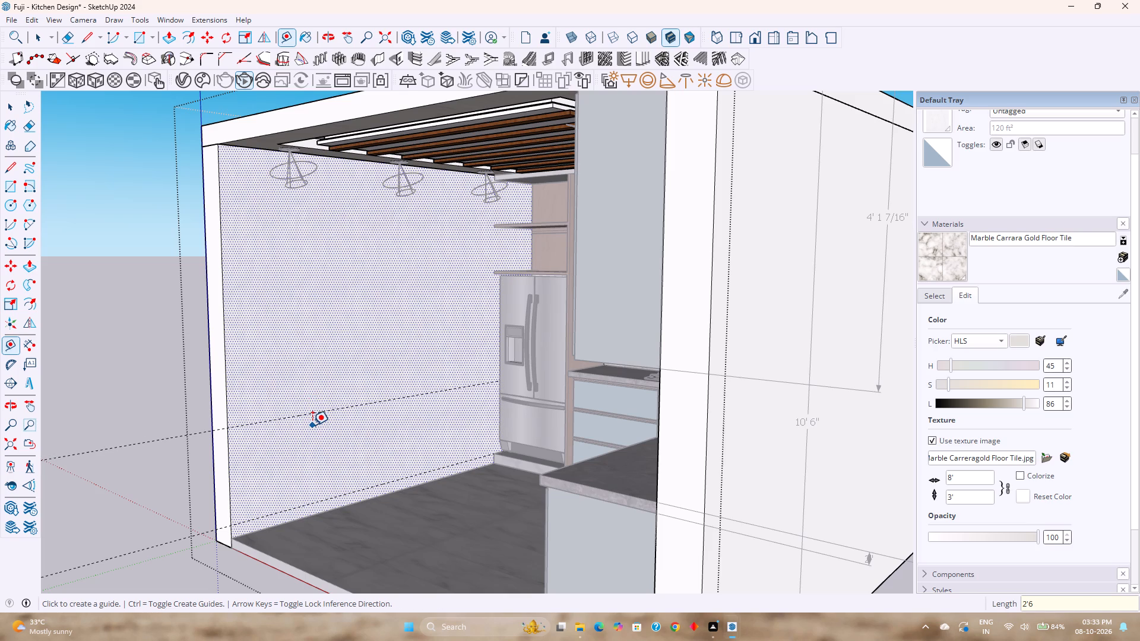
Place a third horizontal guide on the bare wall, 3'6" above the second guide, and leave the Tape Measure tool.
left_click(314, 412)
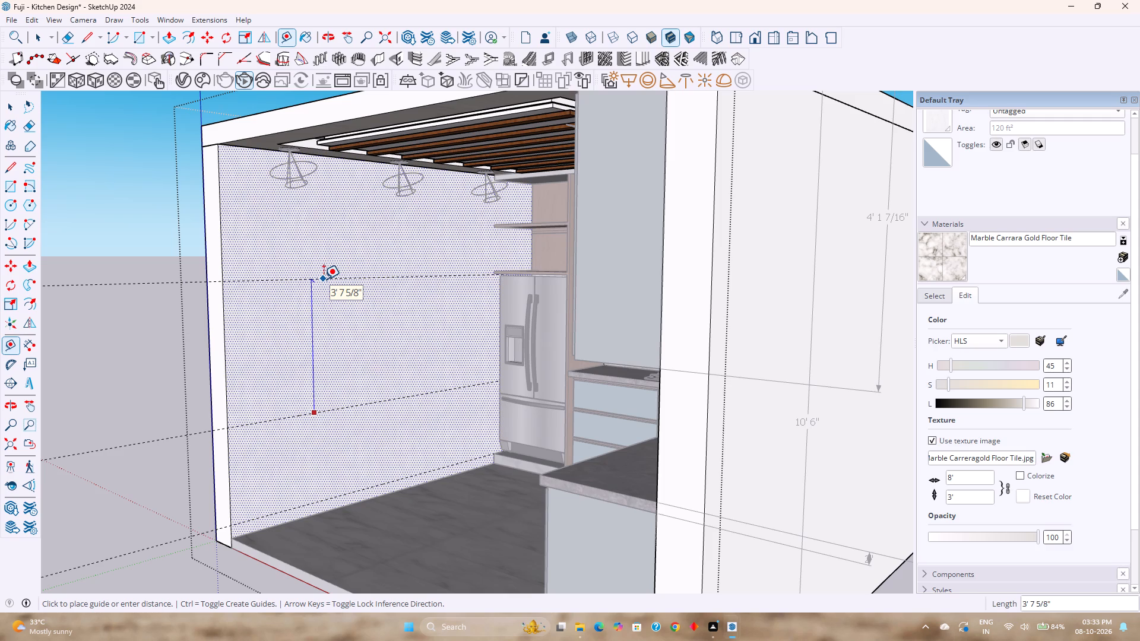
key("3")
type("'6")
key("Return")
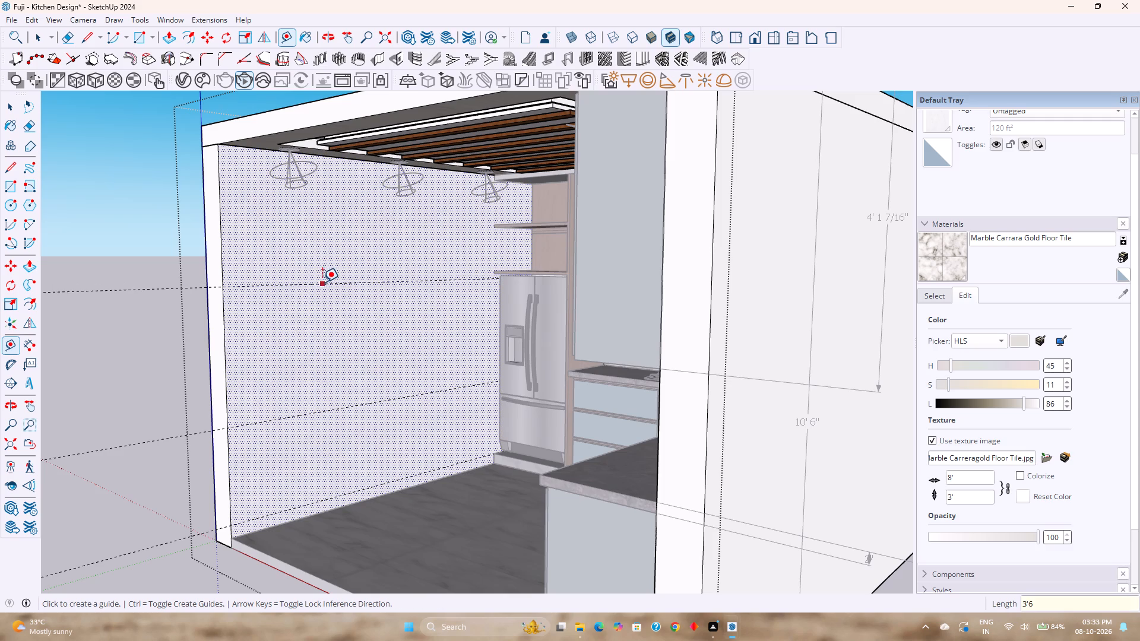
key("space")
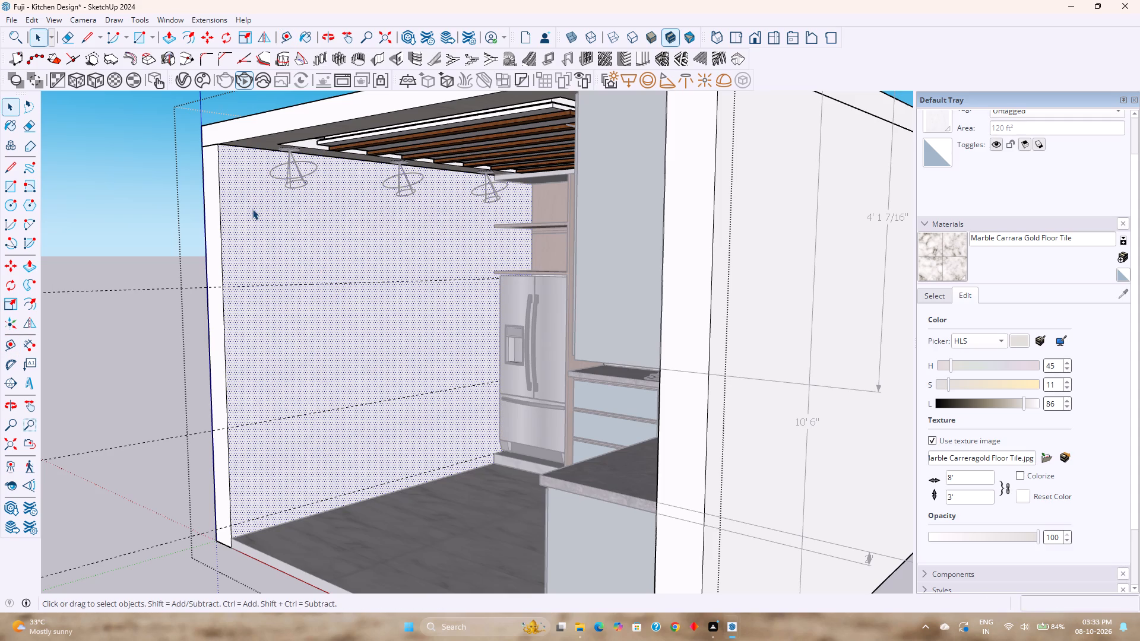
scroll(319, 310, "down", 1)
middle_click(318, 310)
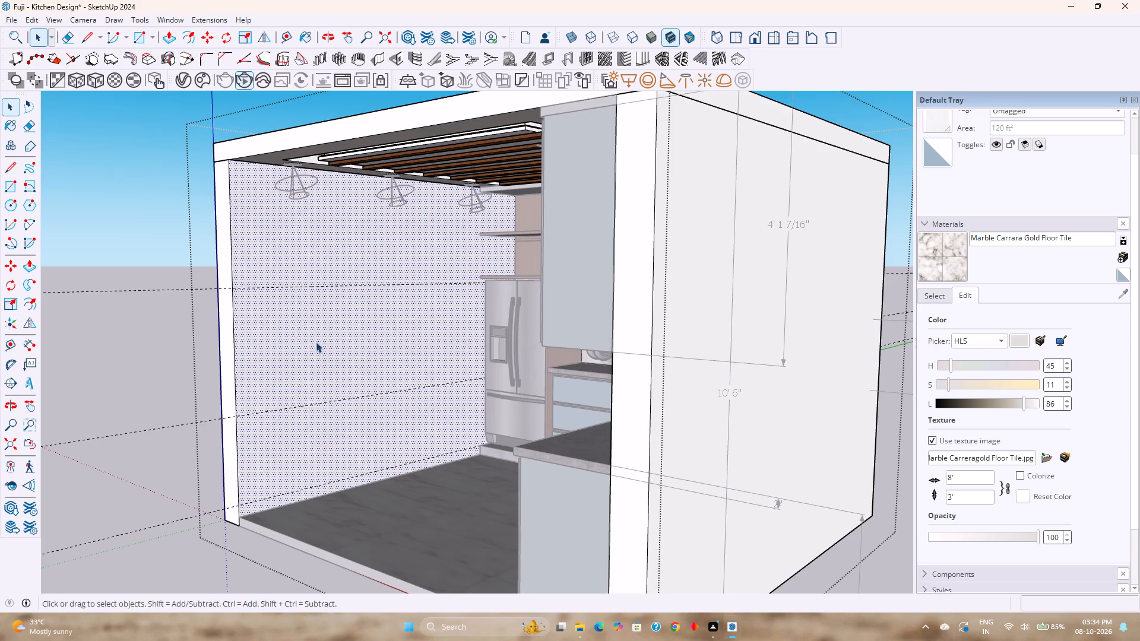
Place a vertical Tape Measure guide on the bare wall 2' in from its vertical edge at the open end.
left_click(288, 37)
left_click(233, 344)
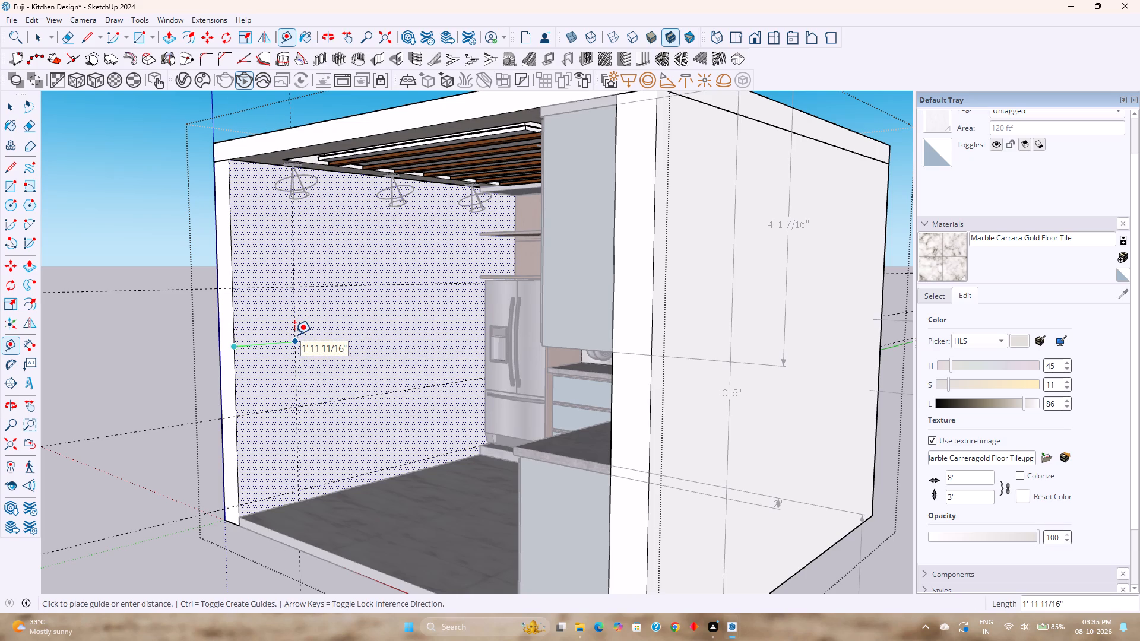
middle_click_drag(295, 335, 227, 328)
scroll(312, 375, "up", 5)
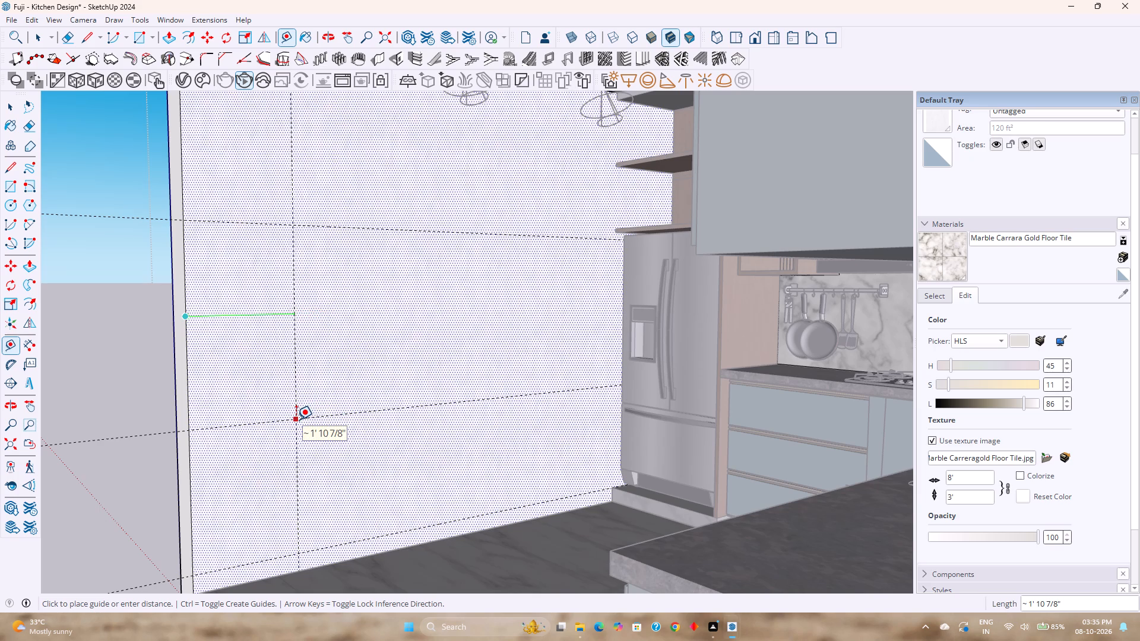
key("2")
key("apostrophe")
key("Return")
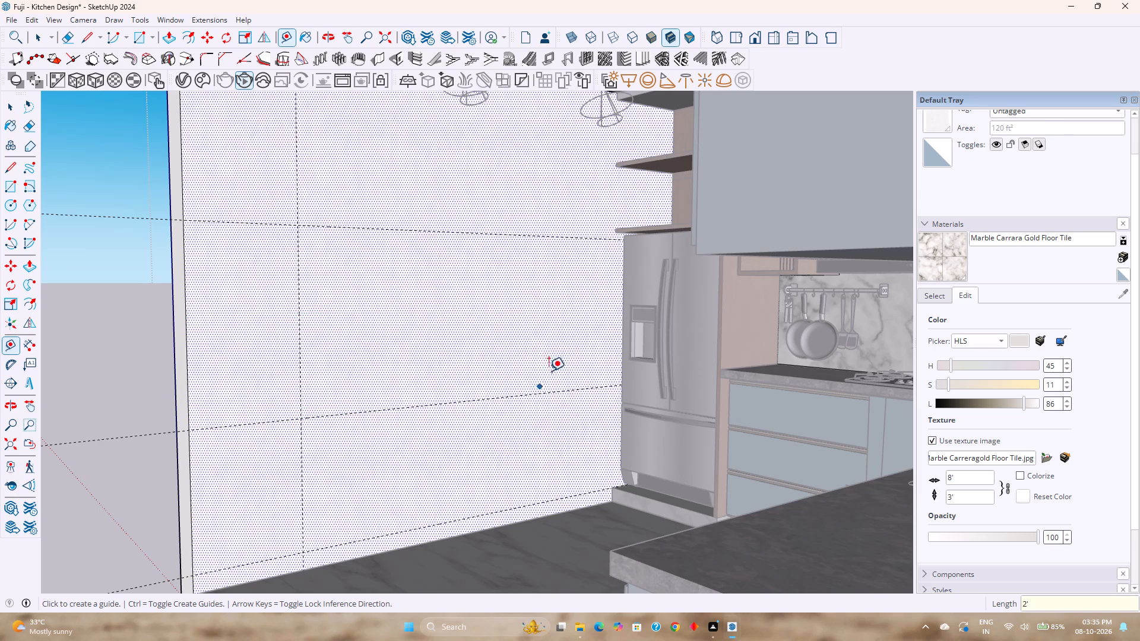
Place a second vertical guide on the bare wall, 4'4" from the first one toward the refrigerator.
left_click(300, 355)
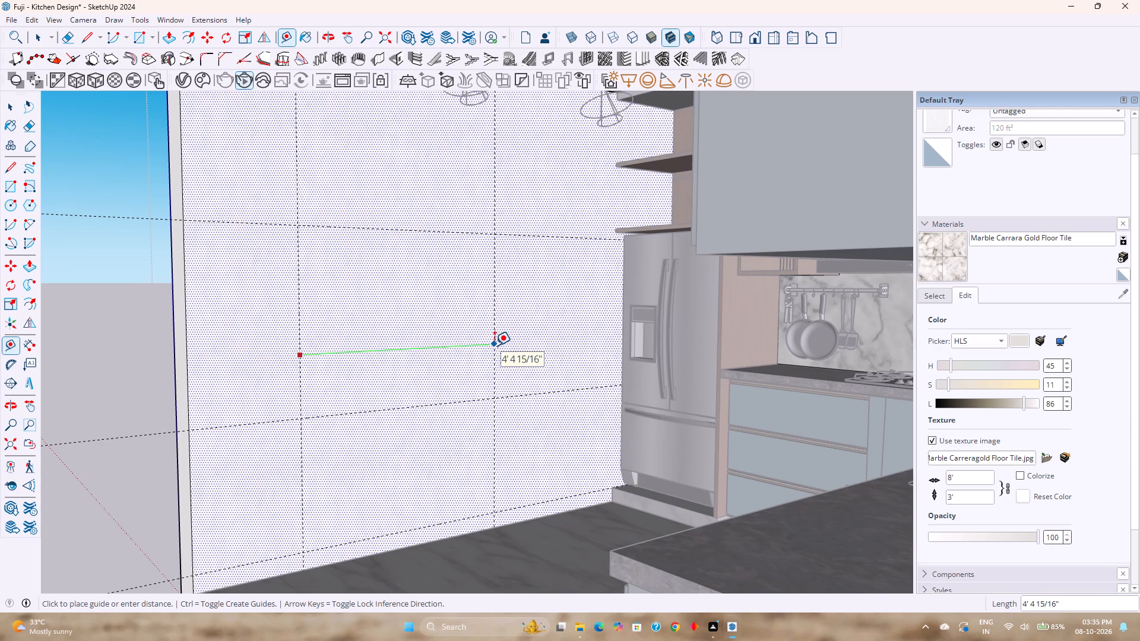
type("4'4")
key("Return")
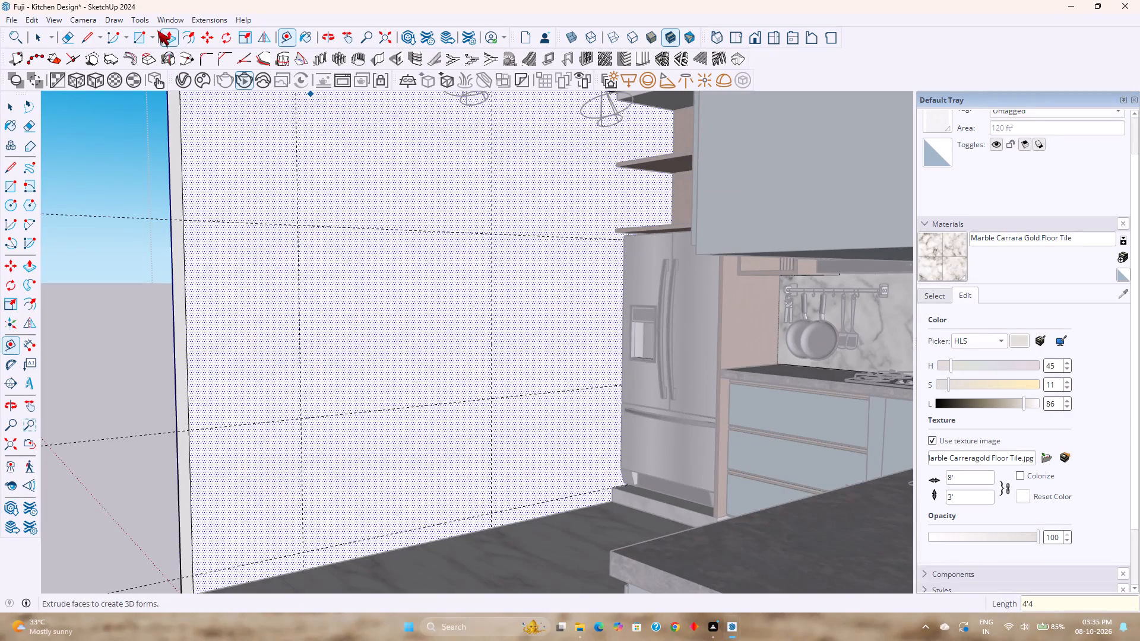
Draw a 4'4" by 2'6" rectangle on the bare wall between the two vertical guides and the lower two horizontal guides.
left_click(131, 33)
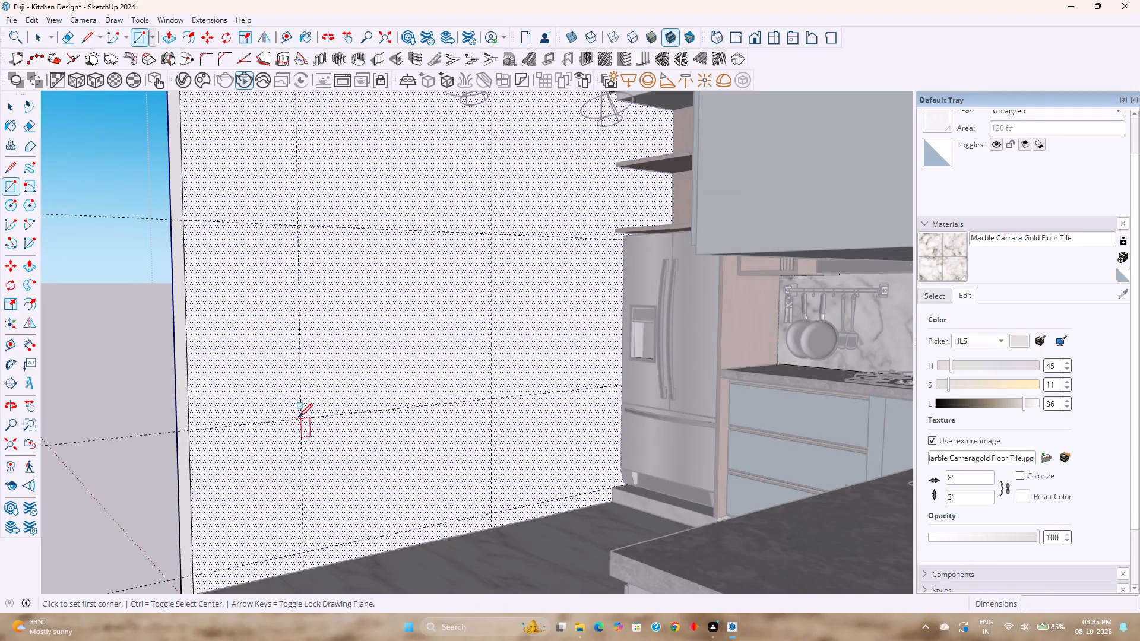
left_click(299, 418)
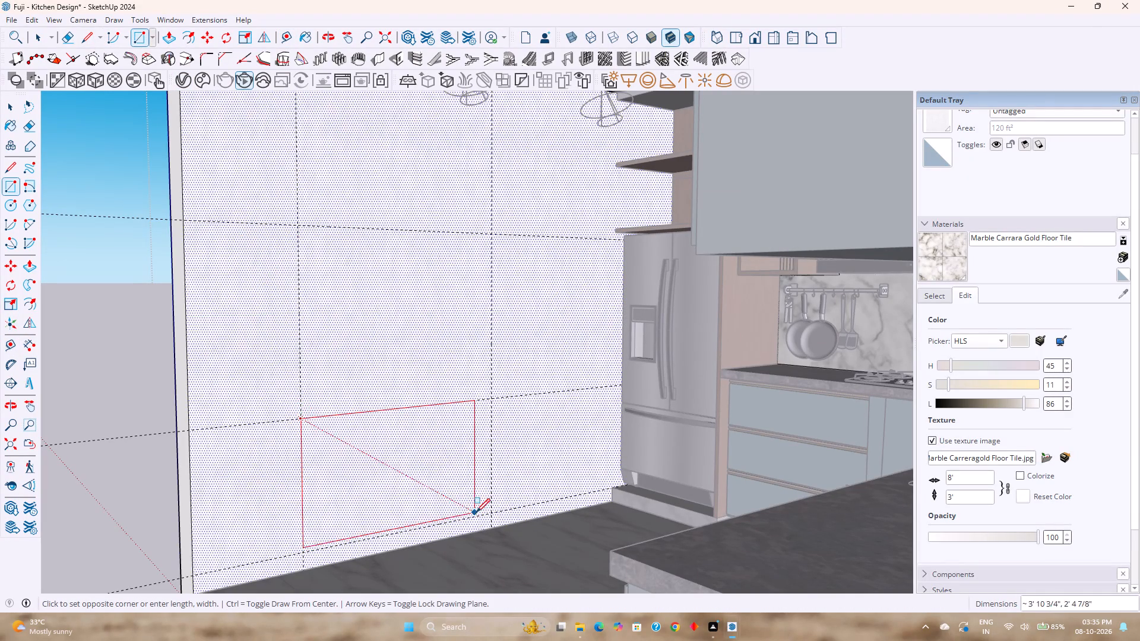
left_click(492, 513)
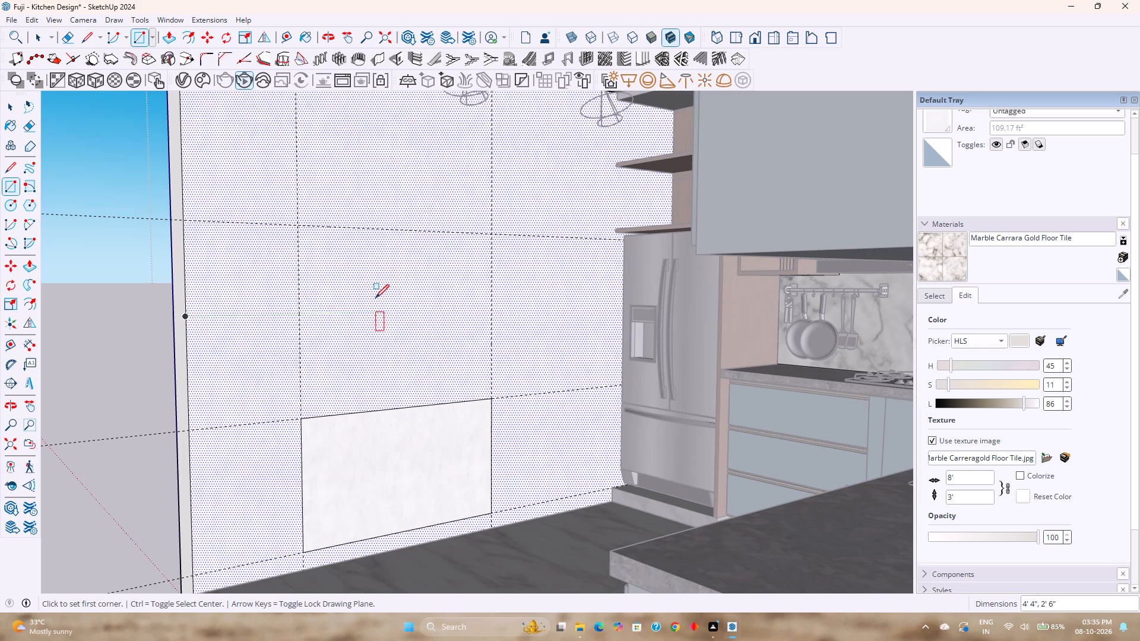
Push/Pull the rectangle 1'8" out from the wall to form a cabinet box.
key("p")
left_click(364, 467)
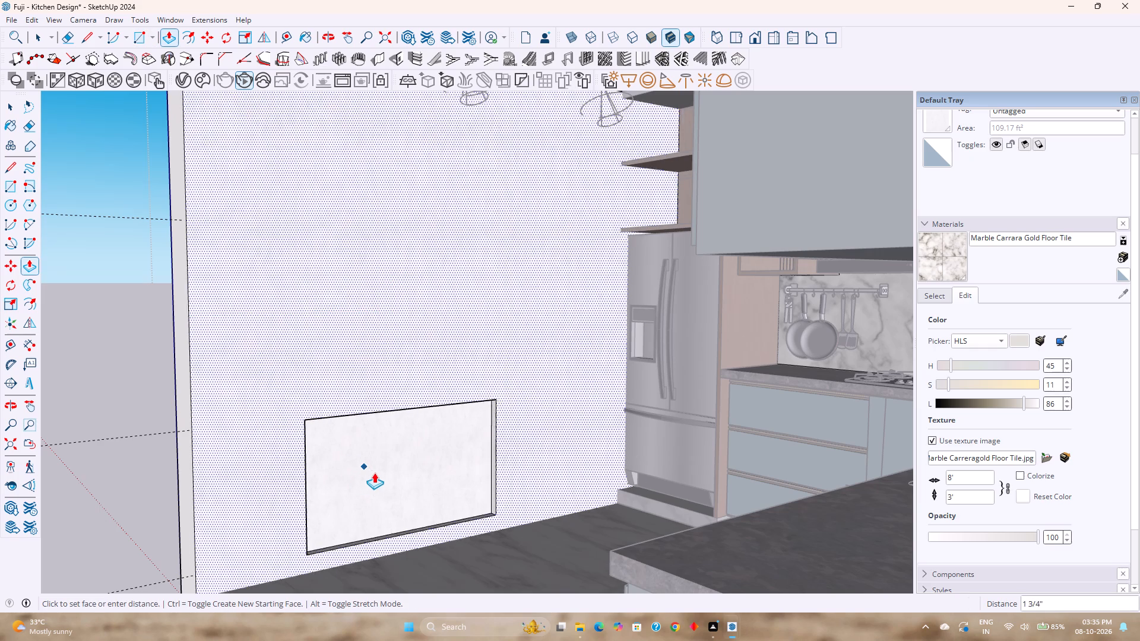
key("Escape")
left_click(375, 482)
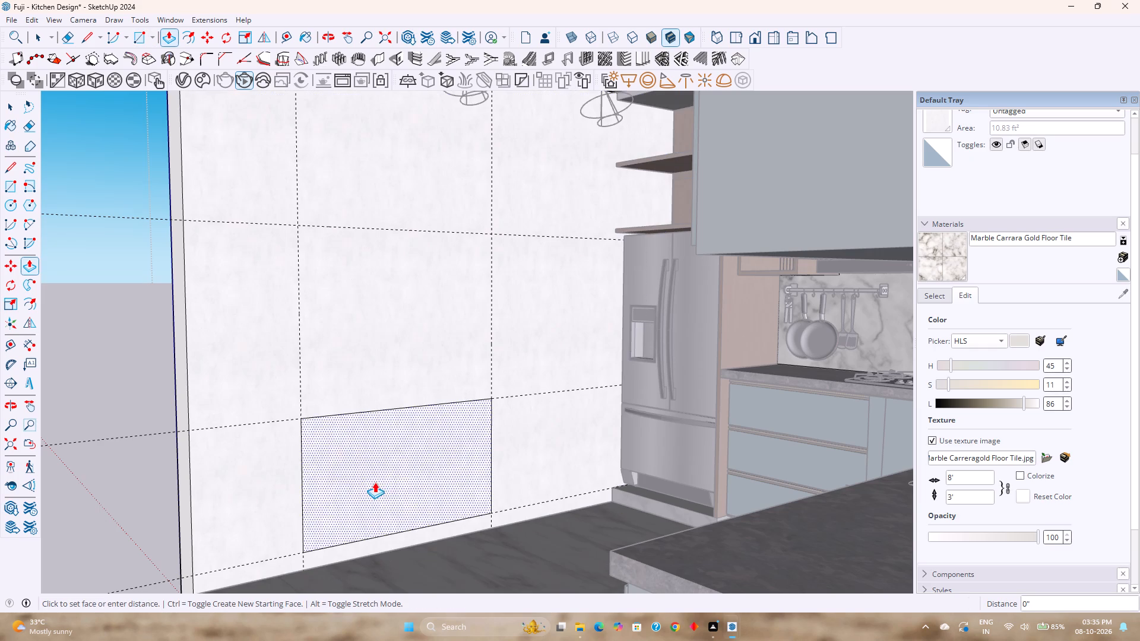
type("1'8")
key("Return")
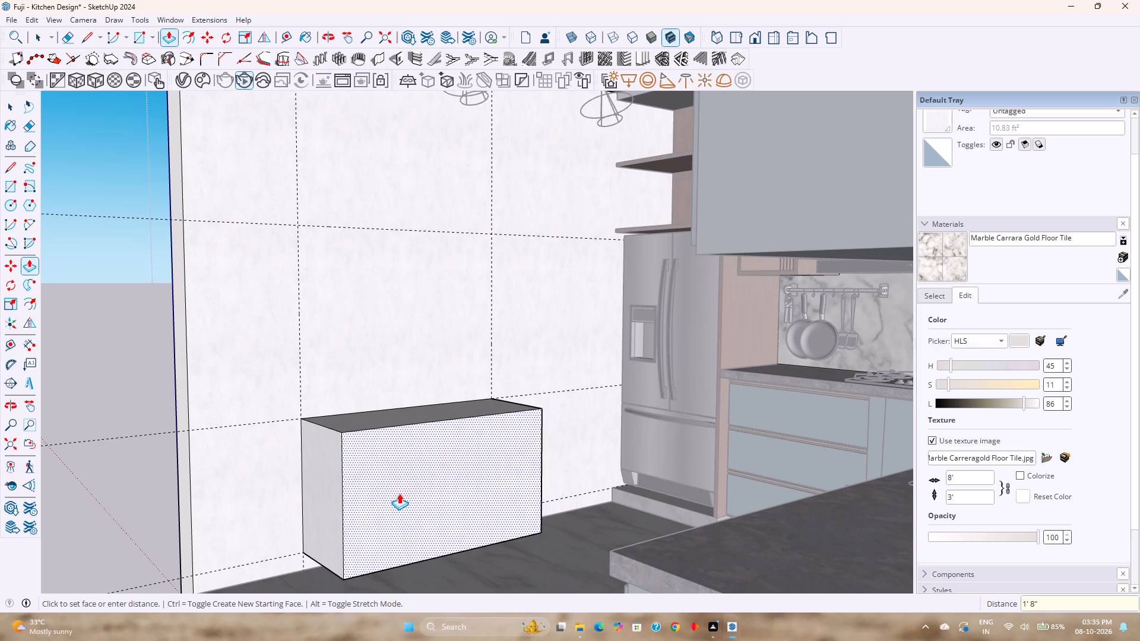
Offset the outline of the cabinet box's front face 1" inward and leave the Offset tool.
scroll(486, 439, "down", 3)
middle_click_drag(486, 439, 572, 510)
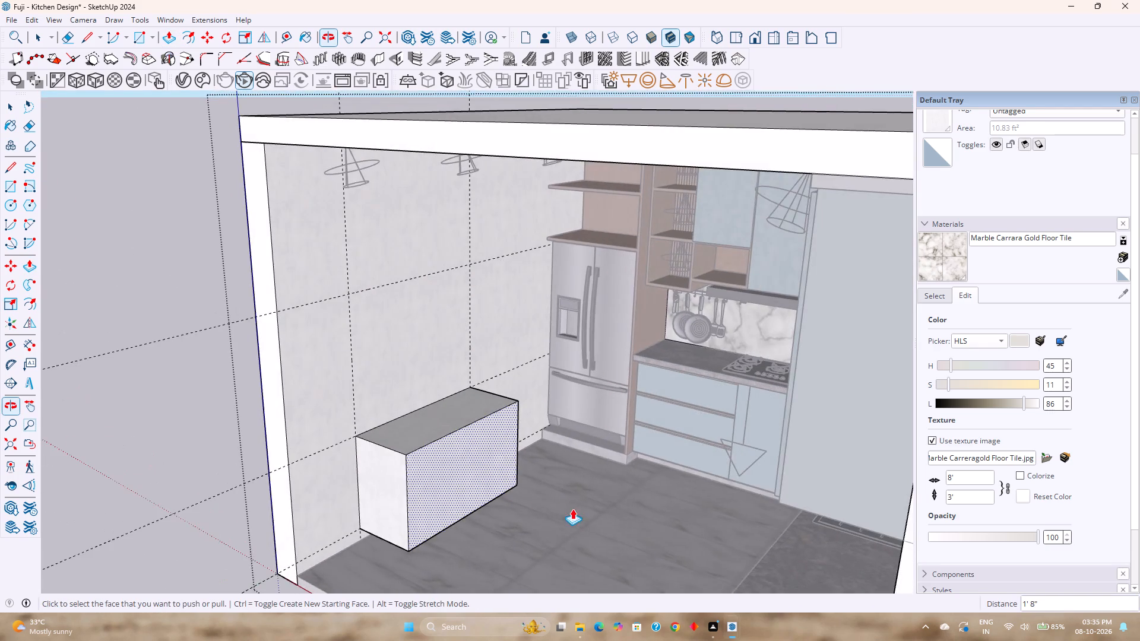
scroll(548, 452, "up", 3)
middle_click_drag(548, 452, 489, 385)
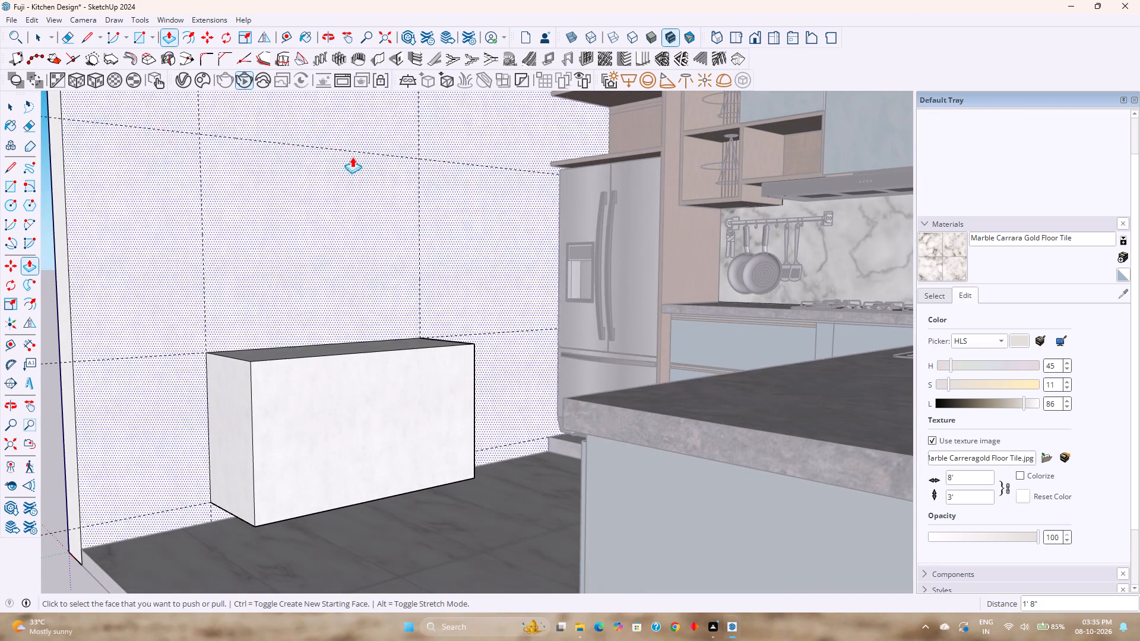
left_click(194, 37)
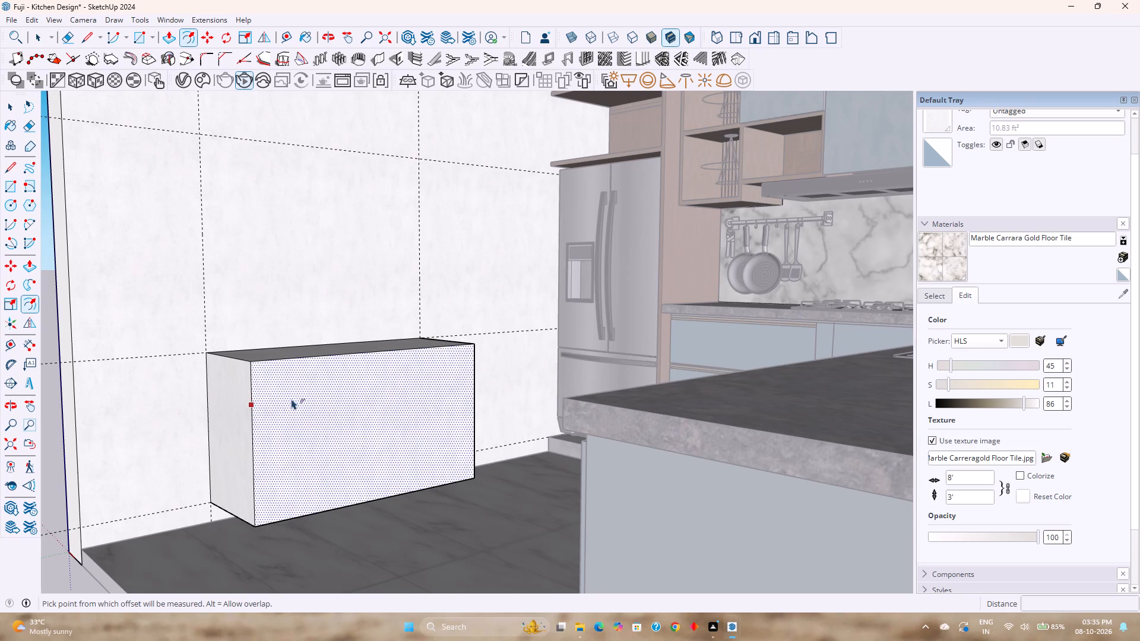
key("Escape")
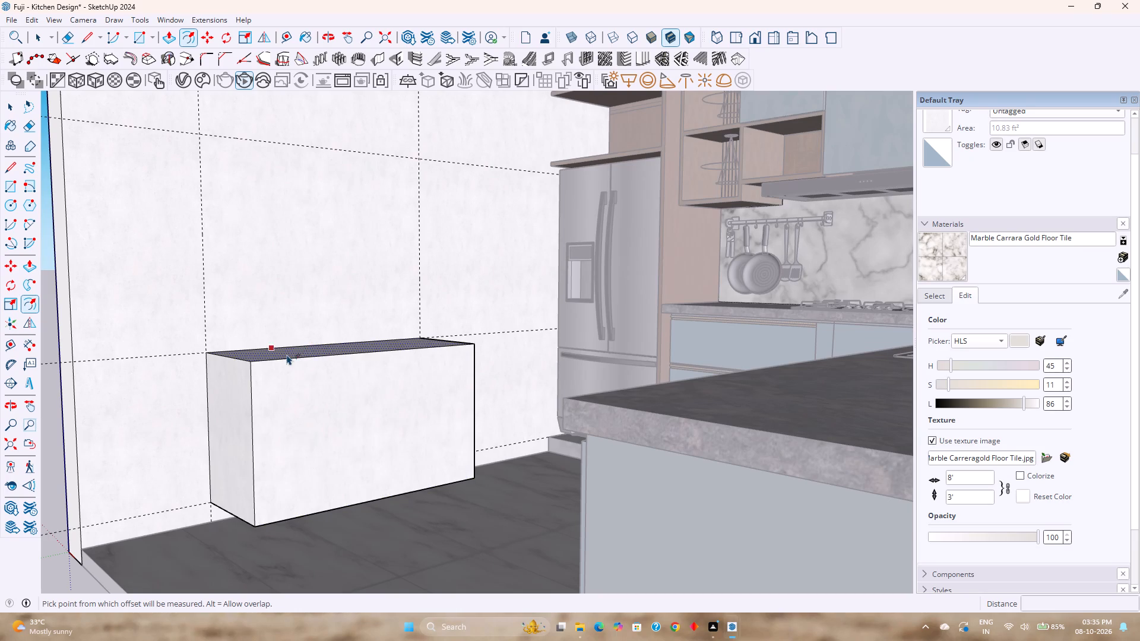
left_click(287, 376)
key("1")
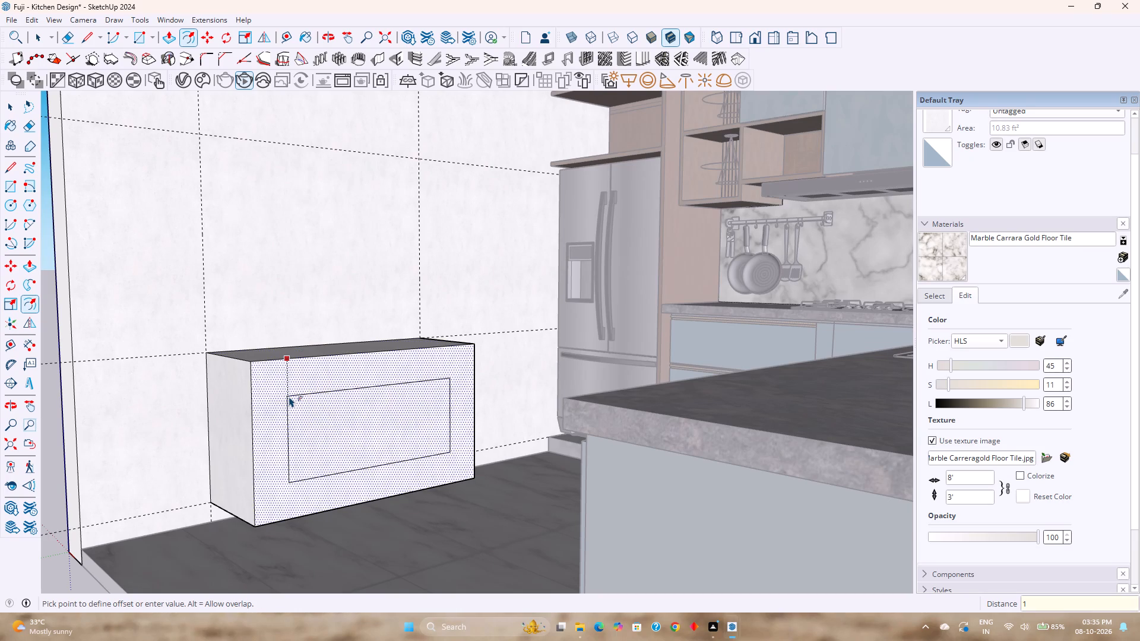
key("Return")
scroll(327, 395, "up", 2)
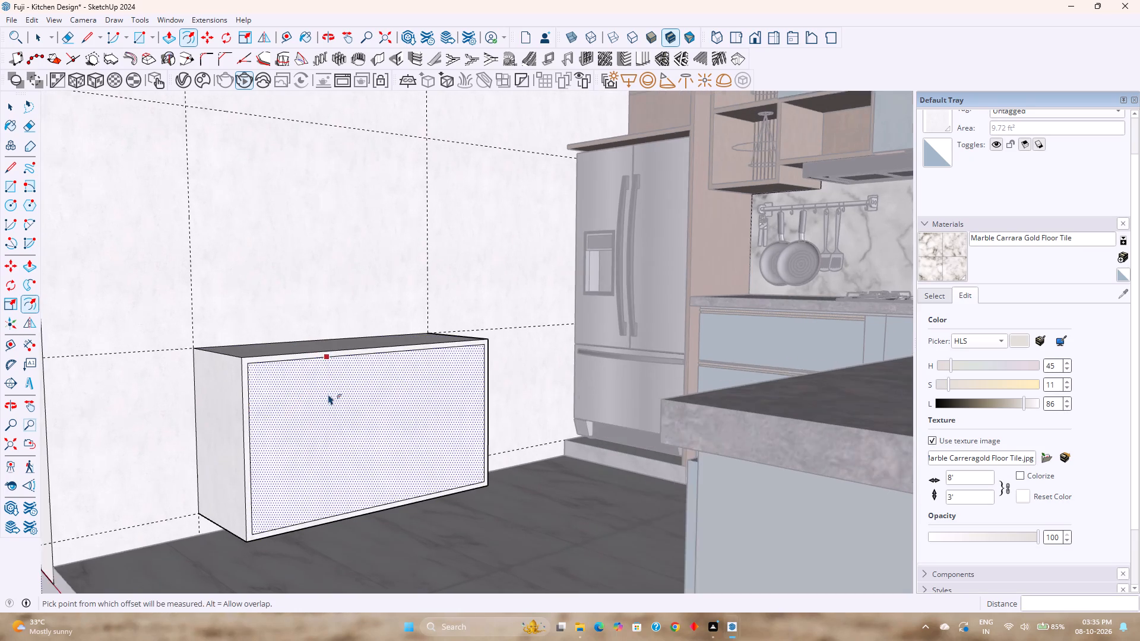
scroll(369, 399, "up", 1)
middle_click_drag(369, 399, 389, 394)
scroll(389, 394, "up", 1)
middle_click(397, 397)
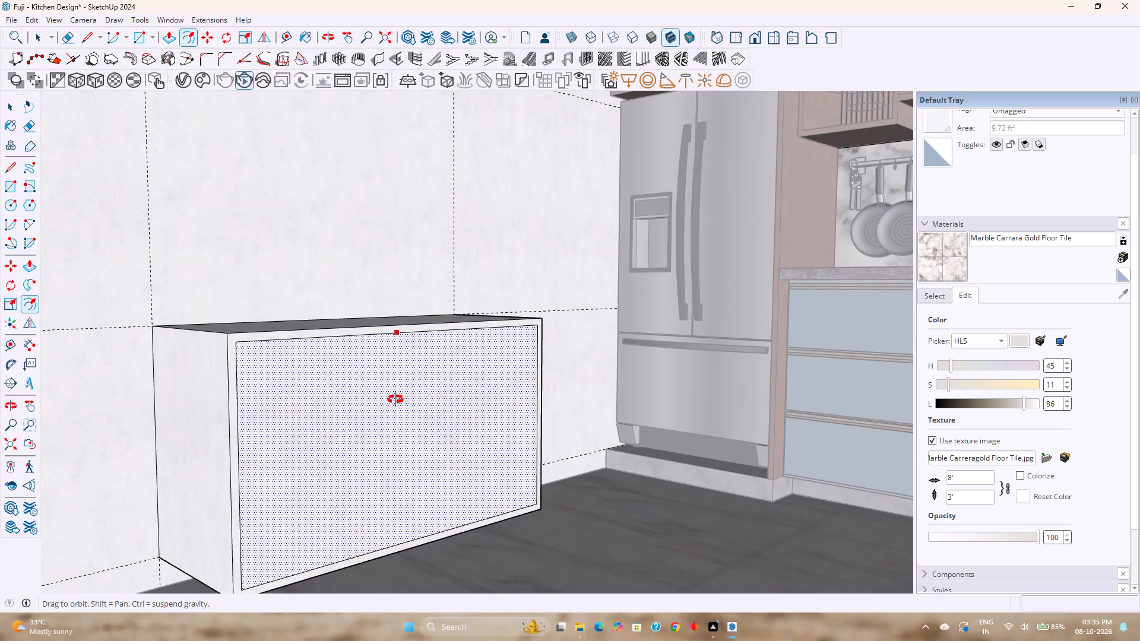
scroll(396, 407, "up", 1, "shift")
middle_click_drag(396, 407, 406, 363, "shift")
middle_click_drag(428, 373, 383, 380)
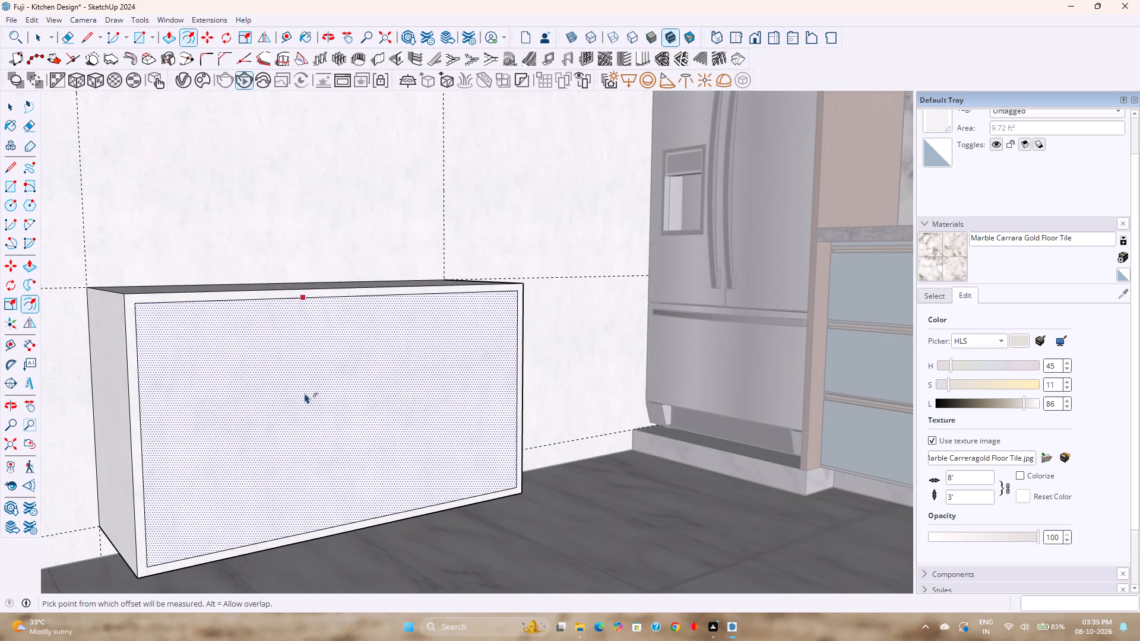
key("space")
Copy the inner frame's vertical edge nearest the refrigerator 2'6" across the cabinet front.
middle_click_drag(381, 357, 370, 332)
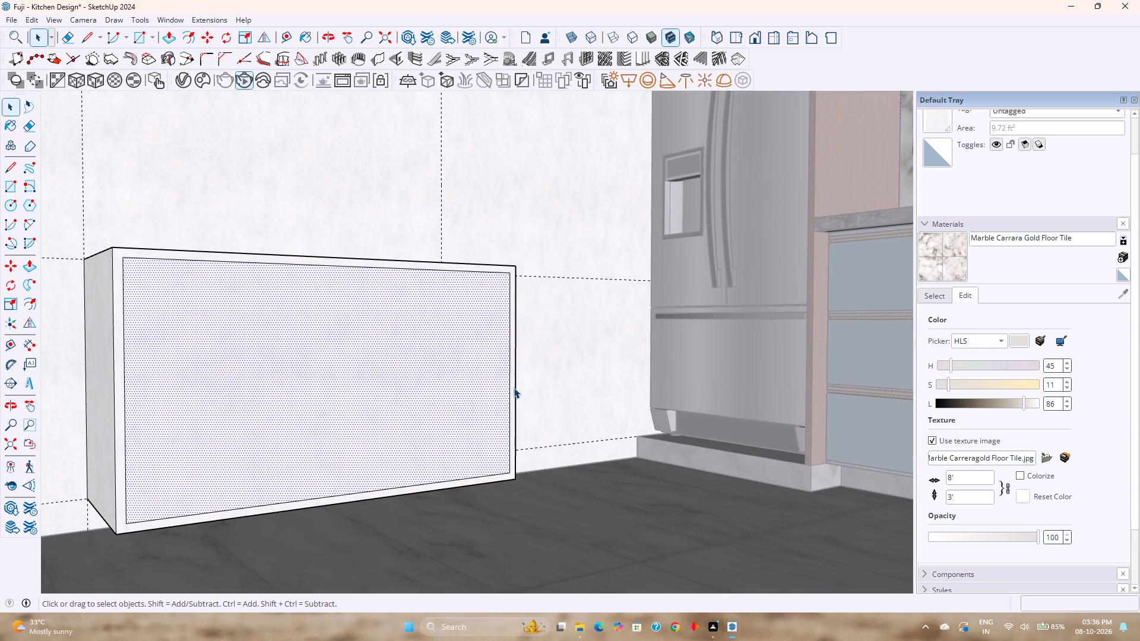
left_click(508, 390)
key("m")
left_click(509, 391)
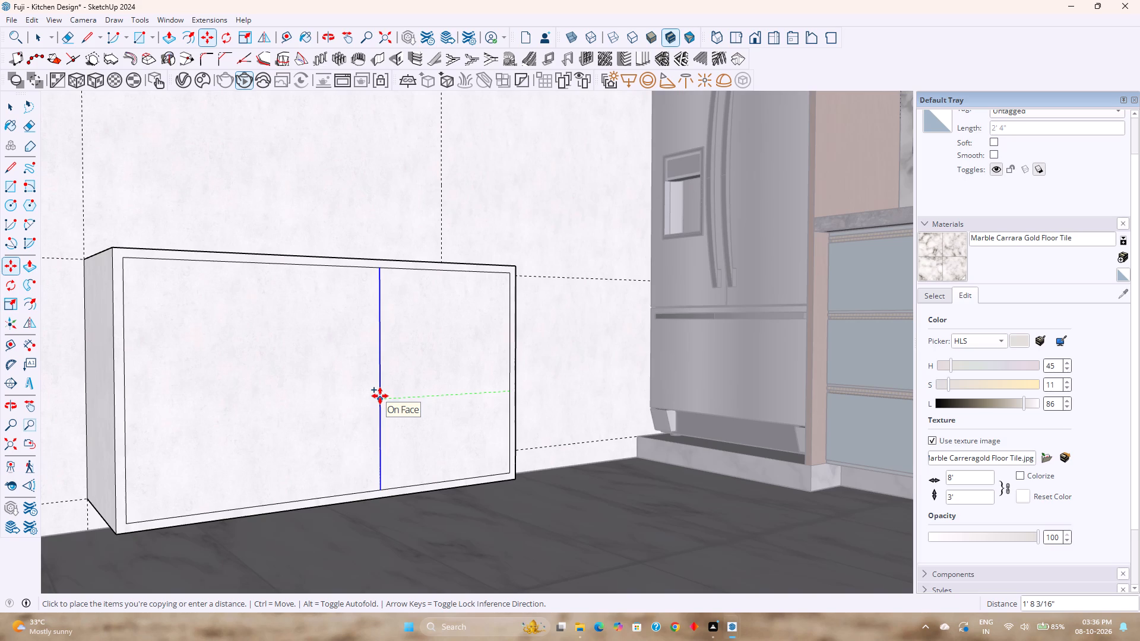
type("2'6")
key("Return")
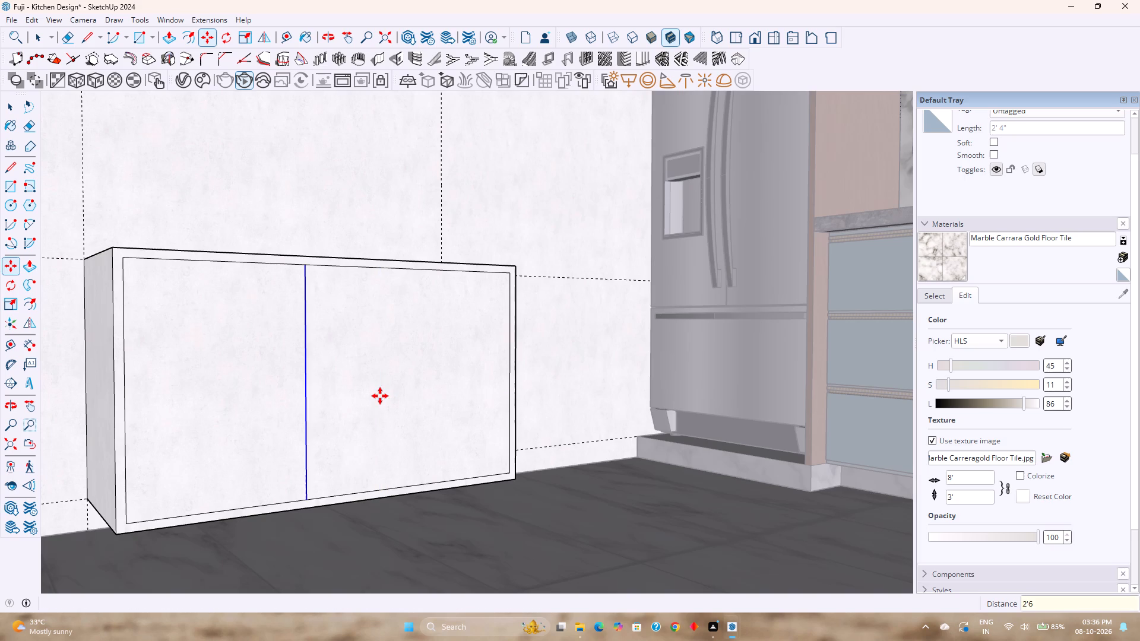
Copy the new dividing line another 1" away from the refrigerator to give the divider its thickness.
middle_click_drag(382, 391, 394, 404)
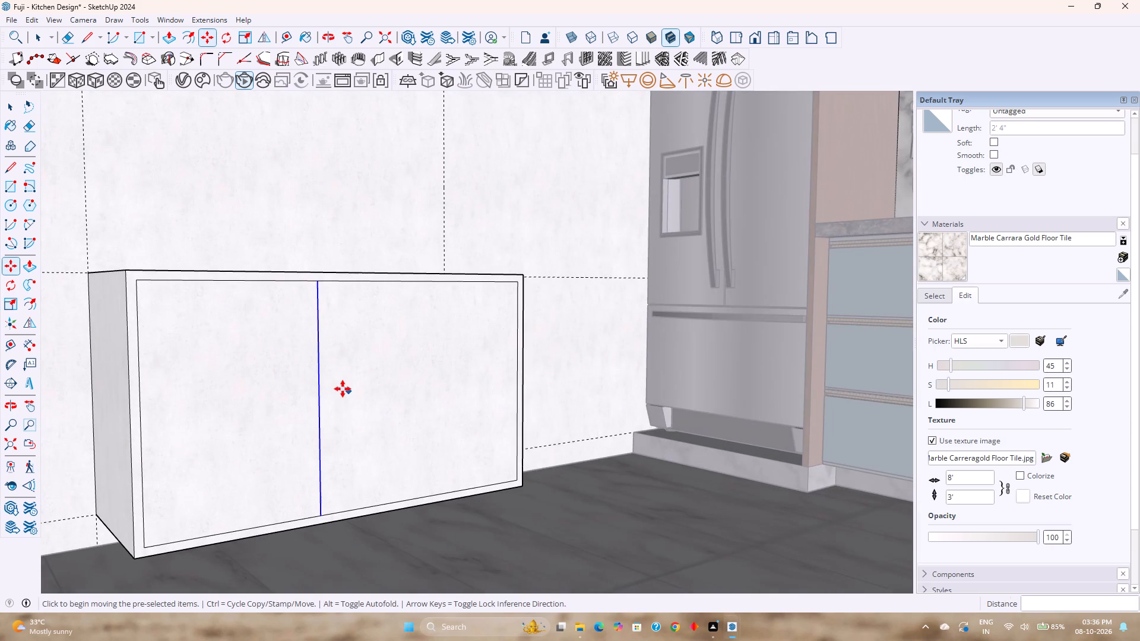
scroll(332, 381, "up", 1)
left_click(318, 374)
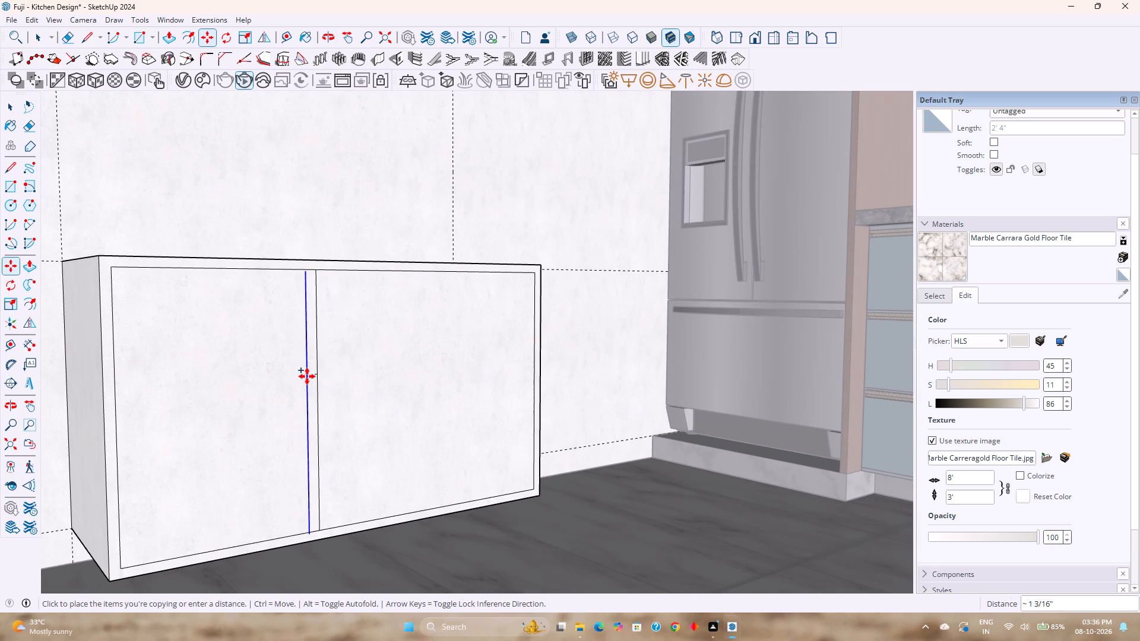
key("1")
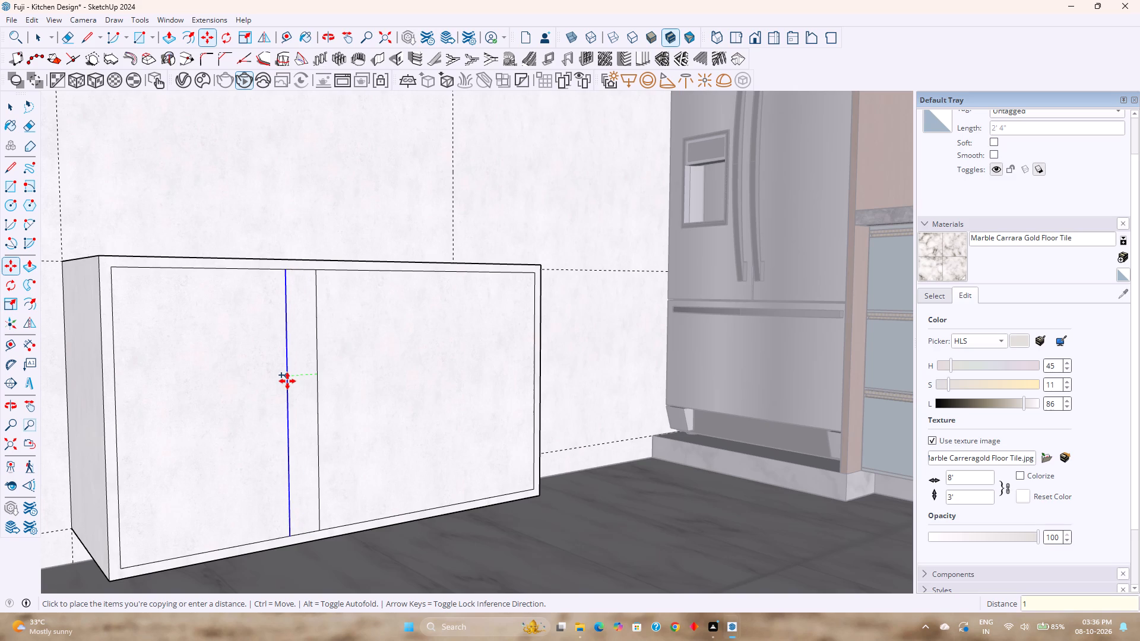
key("Return")
Erase the short edge segments between the two divider lines at the top and bottom of the cabinet's inner frame.
key("e")
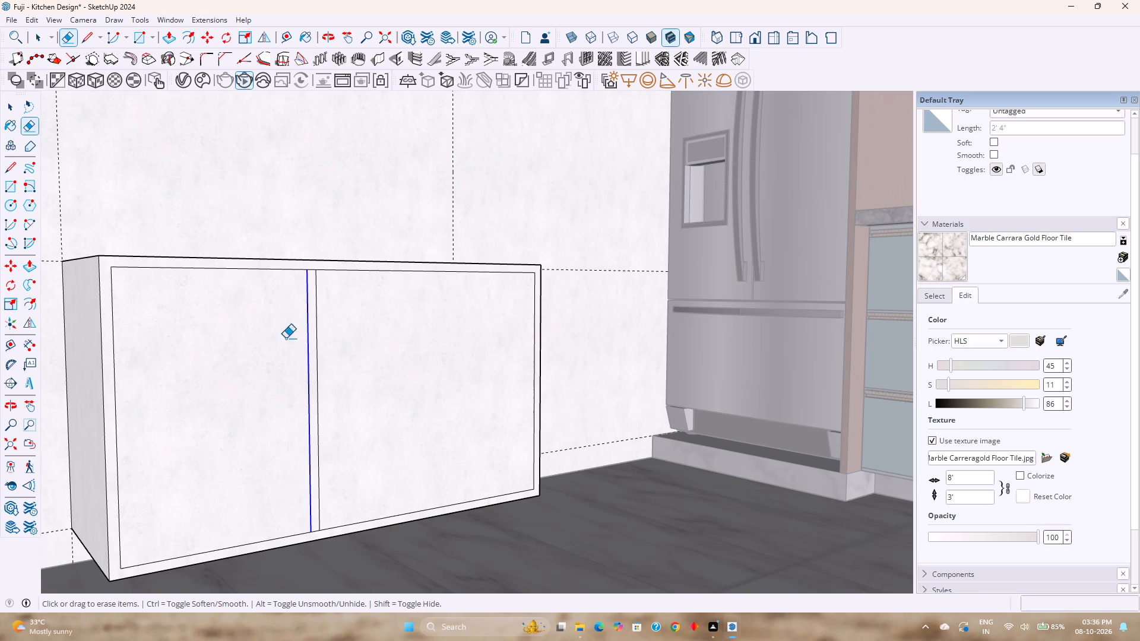
scroll(303, 275, "up", 8)
left_click(321, 263)
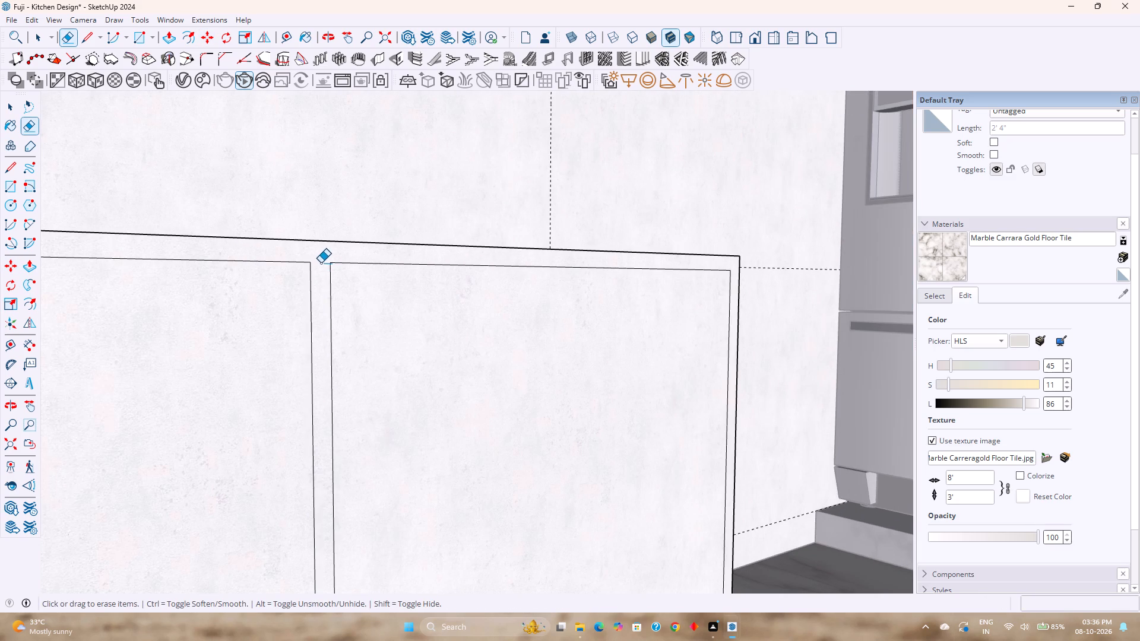
scroll(318, 270, "down", 13)
scroll(322, 453, "up", 7)
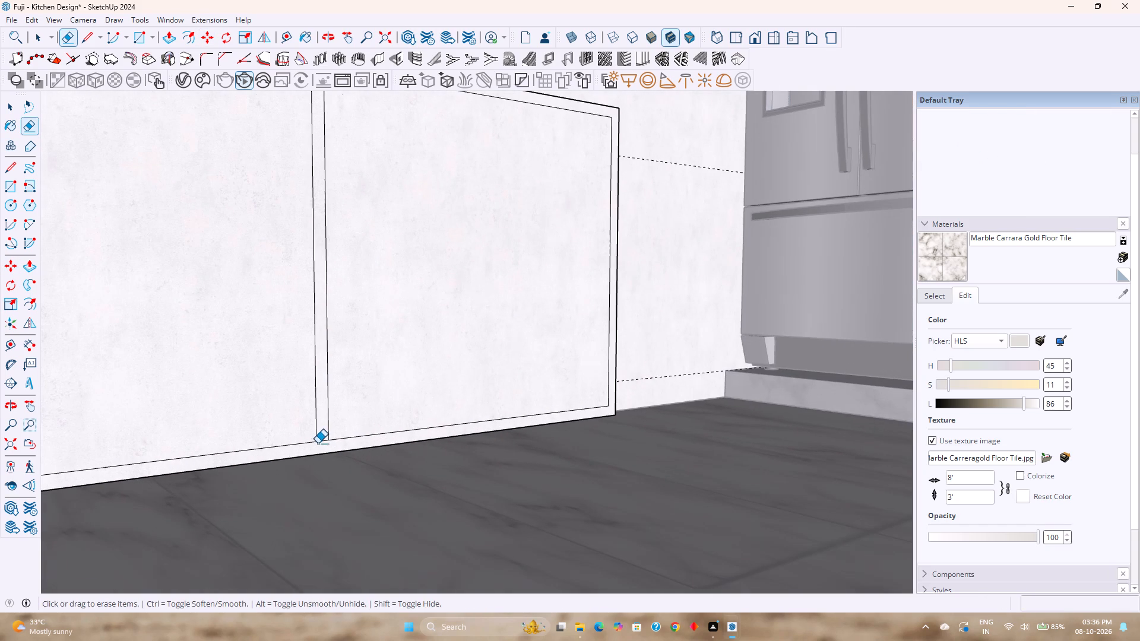
left_click(320, 442)
key("space")
Push both front panels of the cabinet box 1'7" inward to hollow out two open compartments.
scroll(324, 429, "down", 3)
middle_click_drag(324, 426, 375, 476, "shift")
scroll(409, 436, "down", 2)
scroll(406, 433, "up", 3)
scroll(406, 433, "down", 2)
middle_click_drag(406, 433, 431, 495)
middle_click_drag(435, 491, 443, 421, "shift")
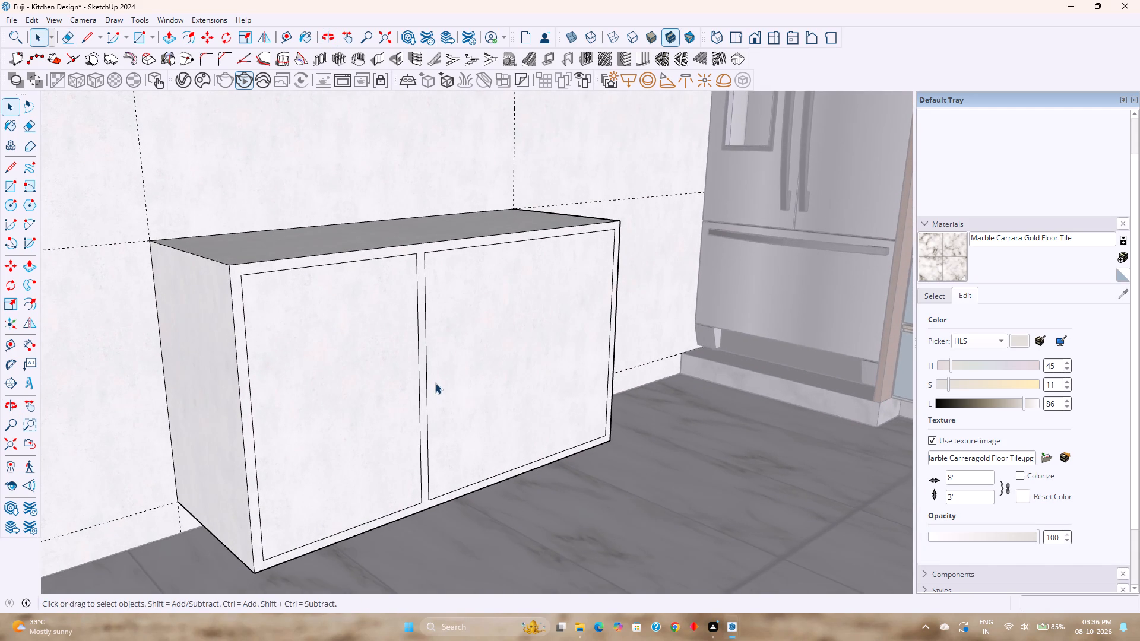
scroll(435, 383, "up", 2)
scroll(435, 383, "down", 4)
key("p")
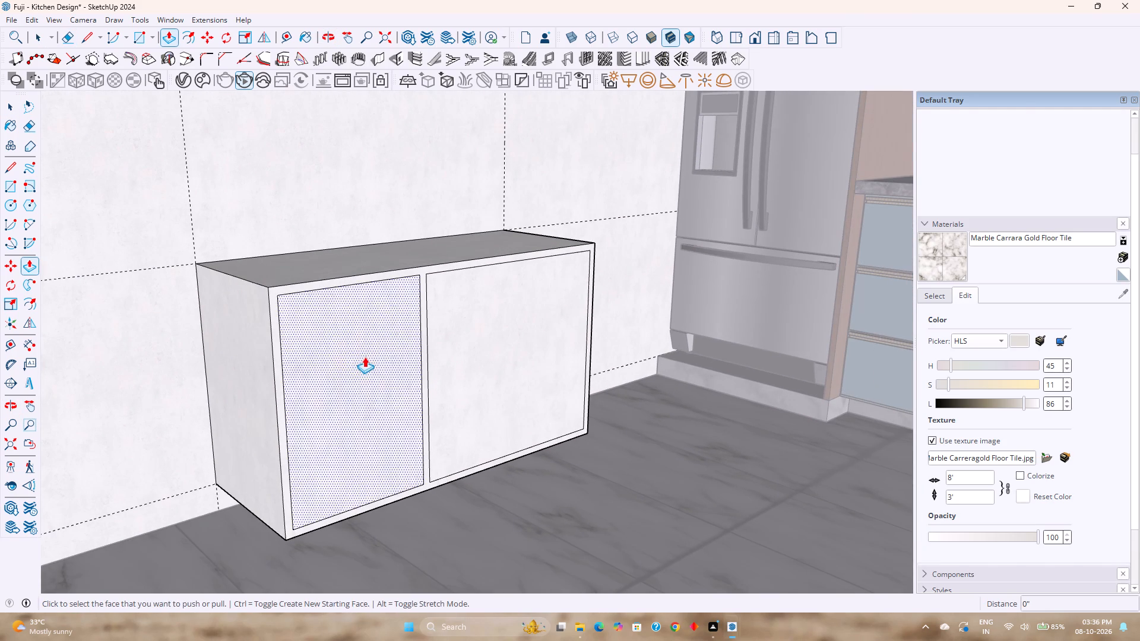
left_click(354, 357)
key("1")
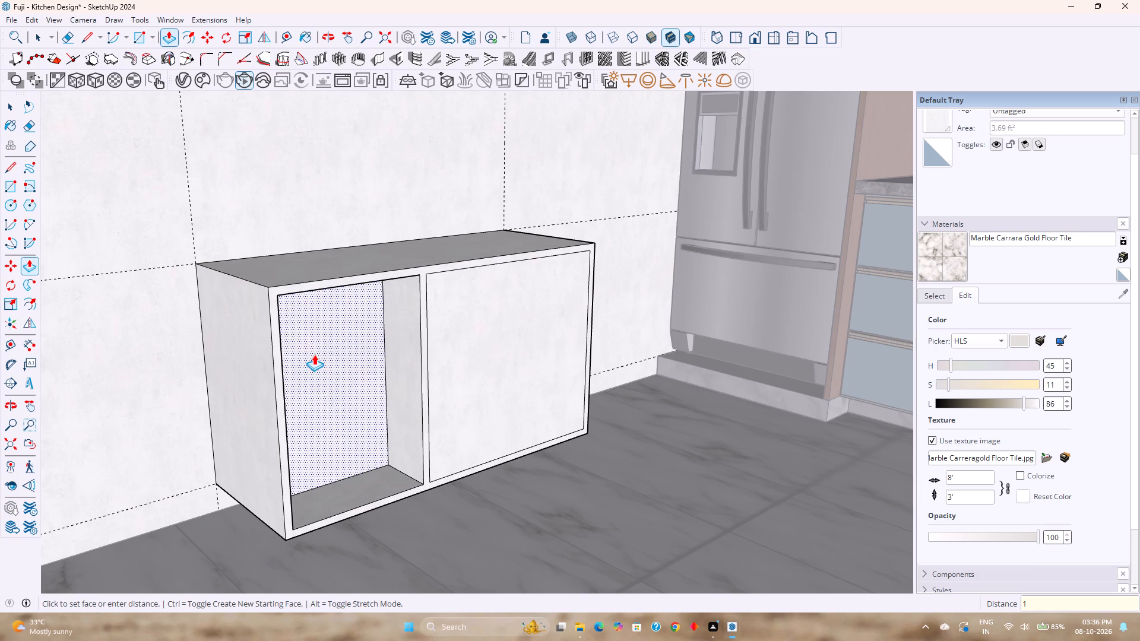
type("'7")
key("Return")
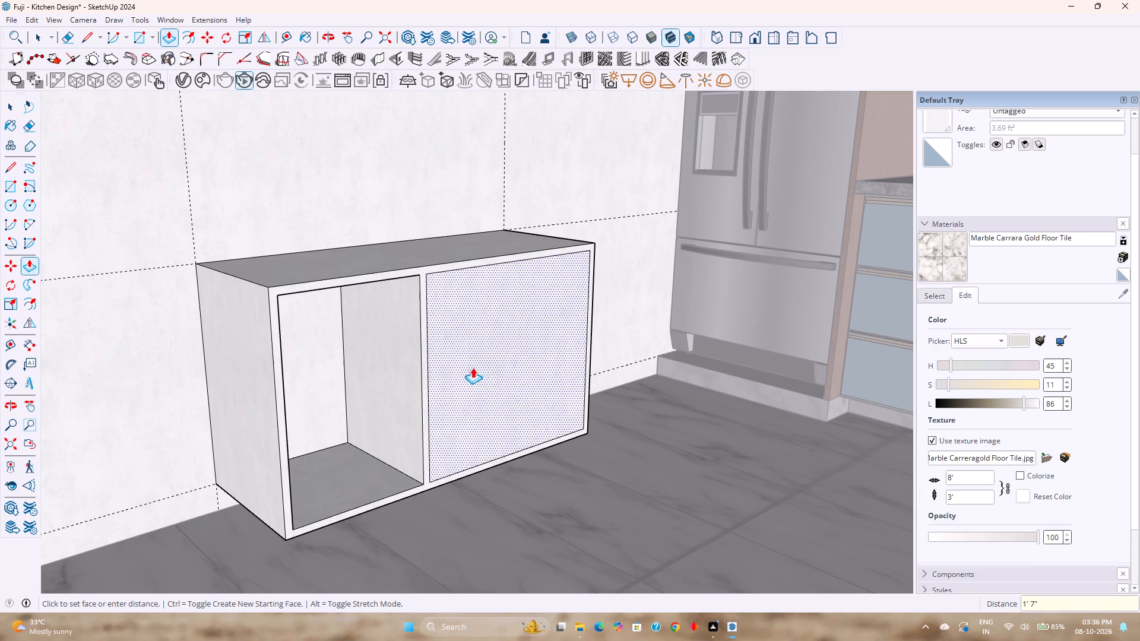
double_click(489, 367)
key("space")
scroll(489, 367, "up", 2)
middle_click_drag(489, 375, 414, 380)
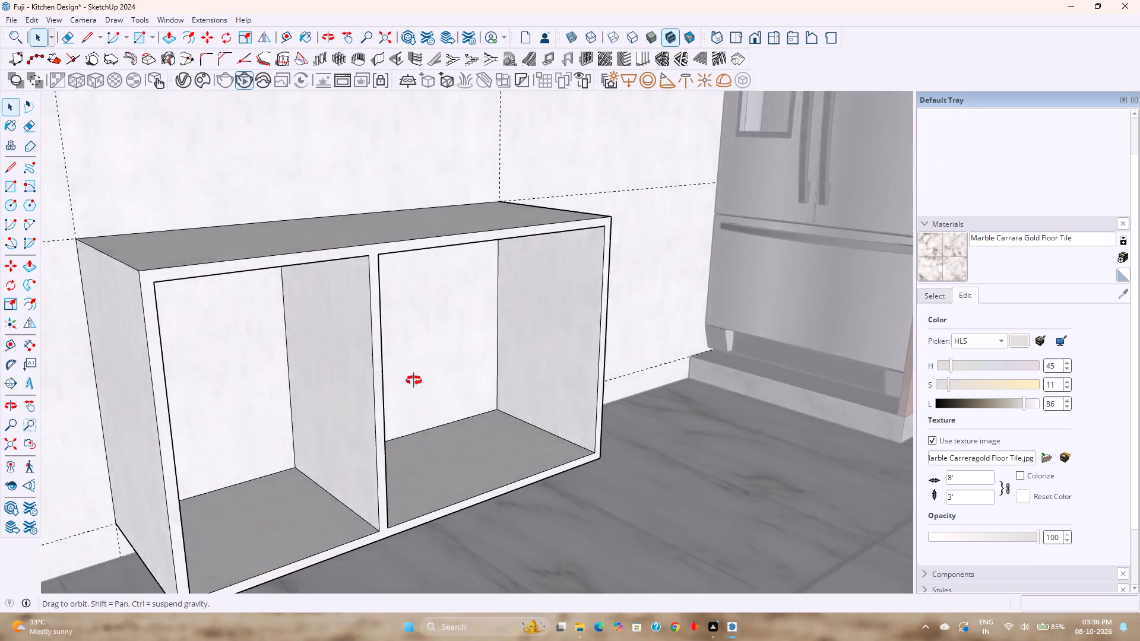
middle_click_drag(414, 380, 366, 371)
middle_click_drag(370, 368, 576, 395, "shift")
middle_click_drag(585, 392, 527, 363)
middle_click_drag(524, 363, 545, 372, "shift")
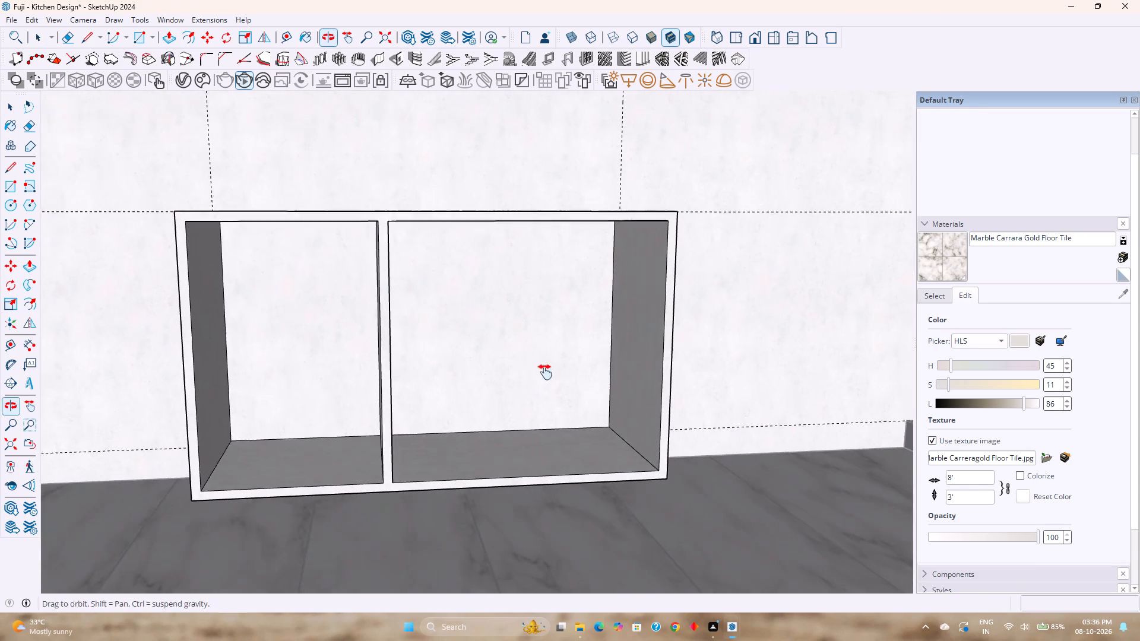
Copy both compartments' bottom back edges to the top of the back panel and divide the distance into 3 equal spaces.
middle_click_drag(545, 372, 619, 381, "shift")
middle_click_drag(616, 382, 581, 351)
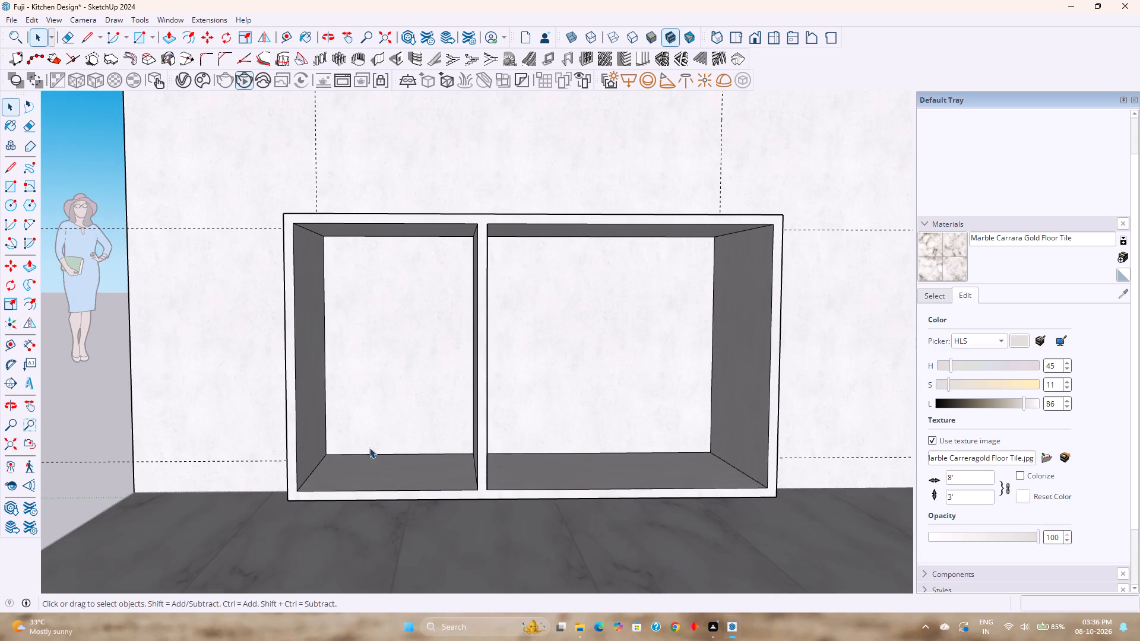
left_click(390, 455)
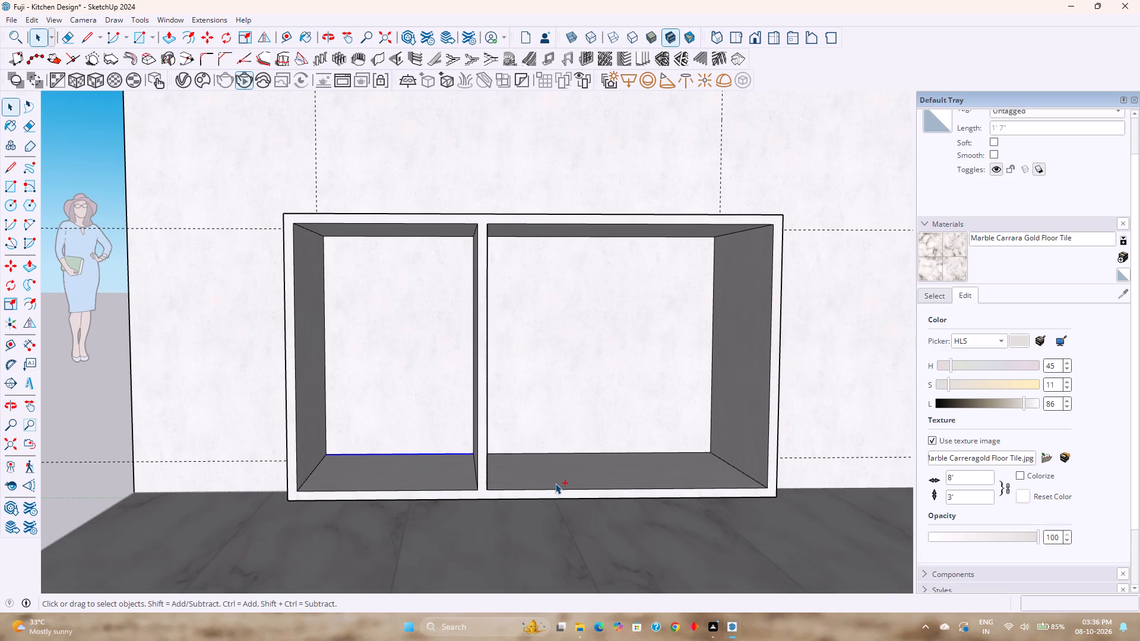
left_click(571, 453, "ctrl")
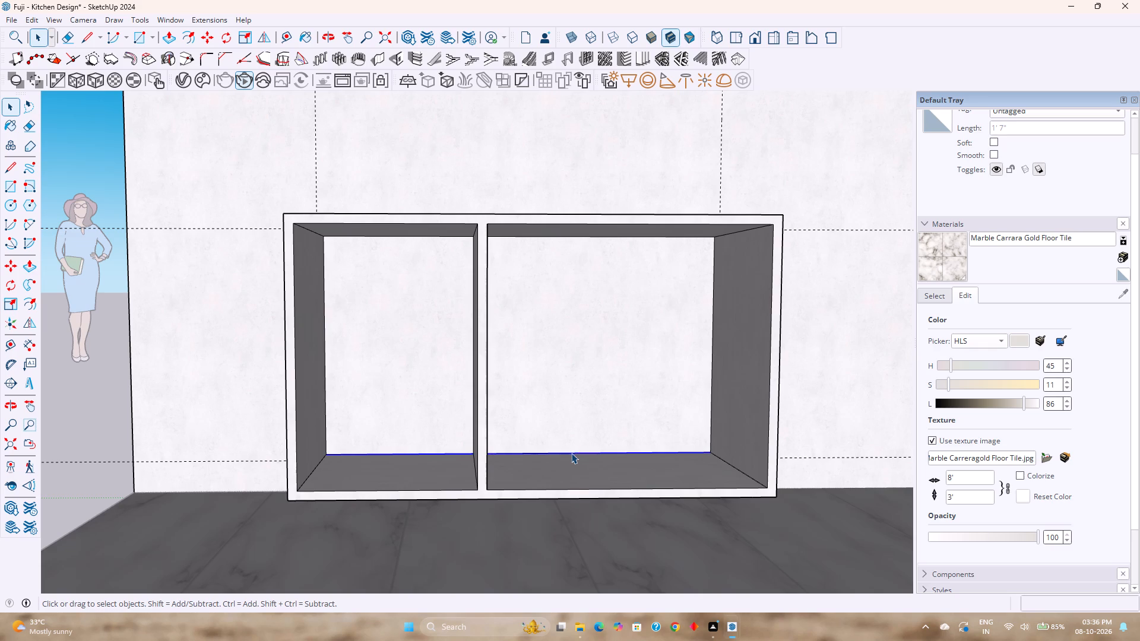
key("m")
left_click(431, 455)
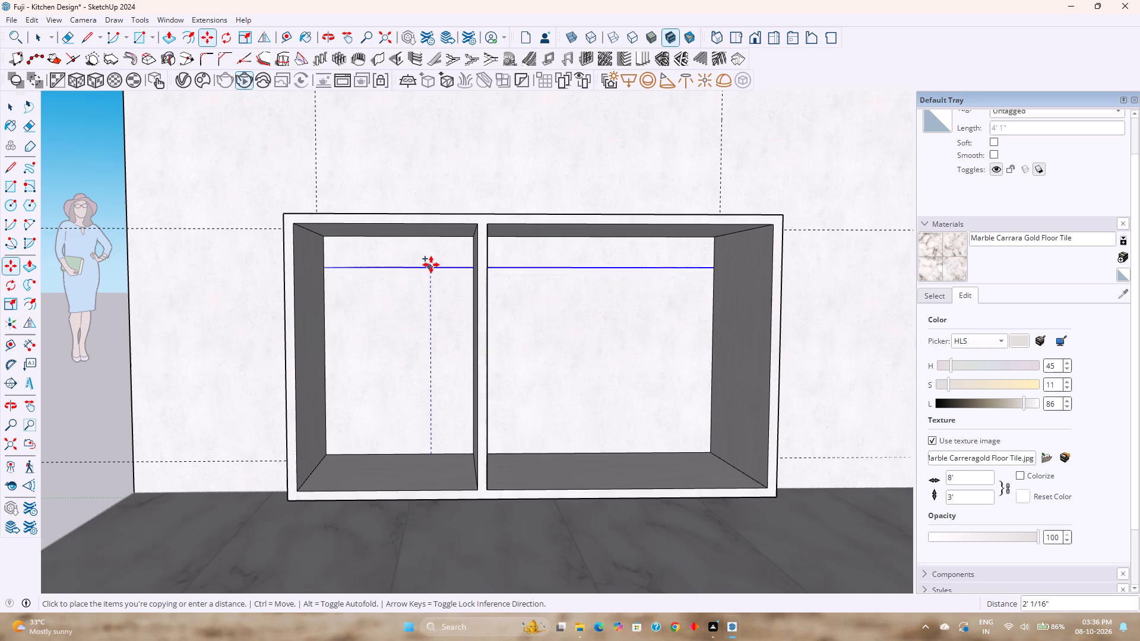
left_click(428, 237)
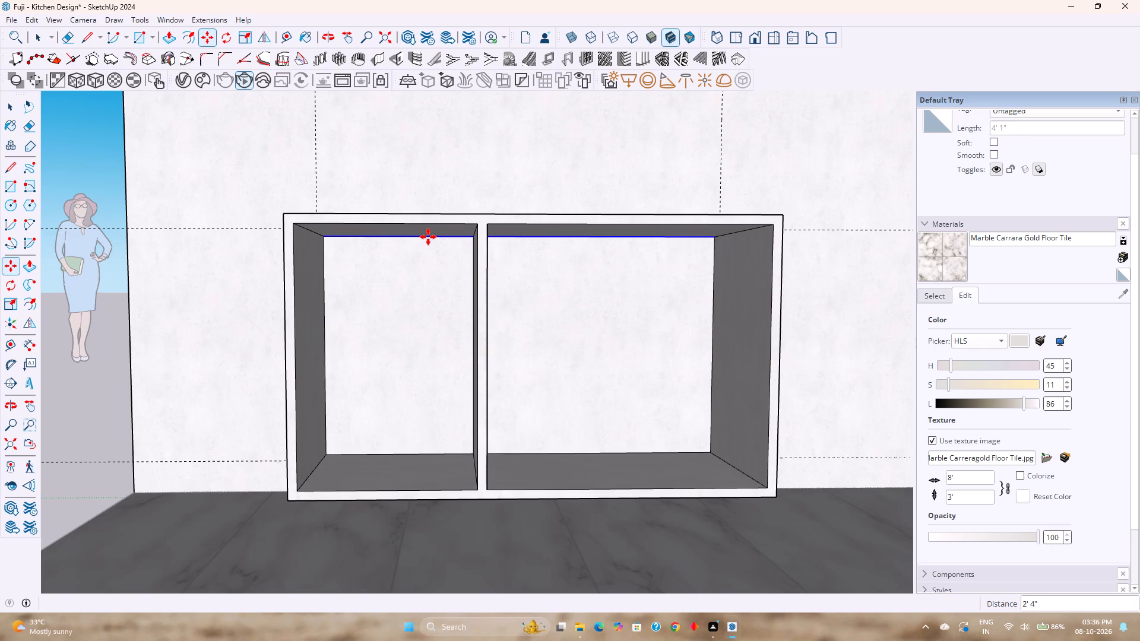
key("slash")
key("3")
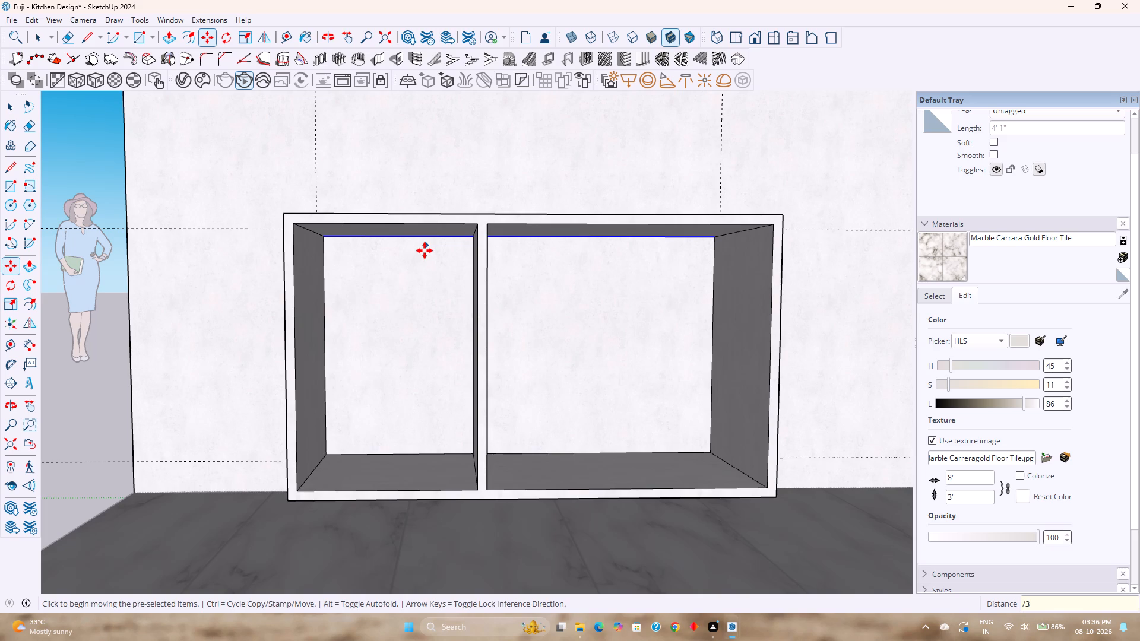
key("Return")
key("space")
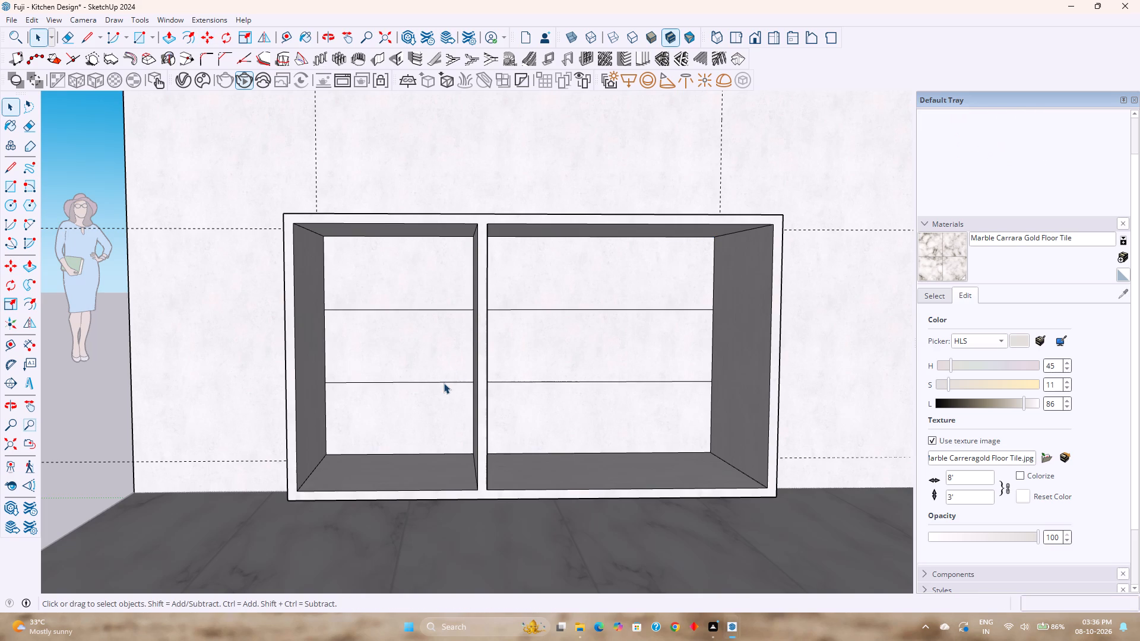
Move the four intermediate shelf lines on the back panels up 0.5".
left_click(444, 383)
left_click(512, 381, "ctrl")
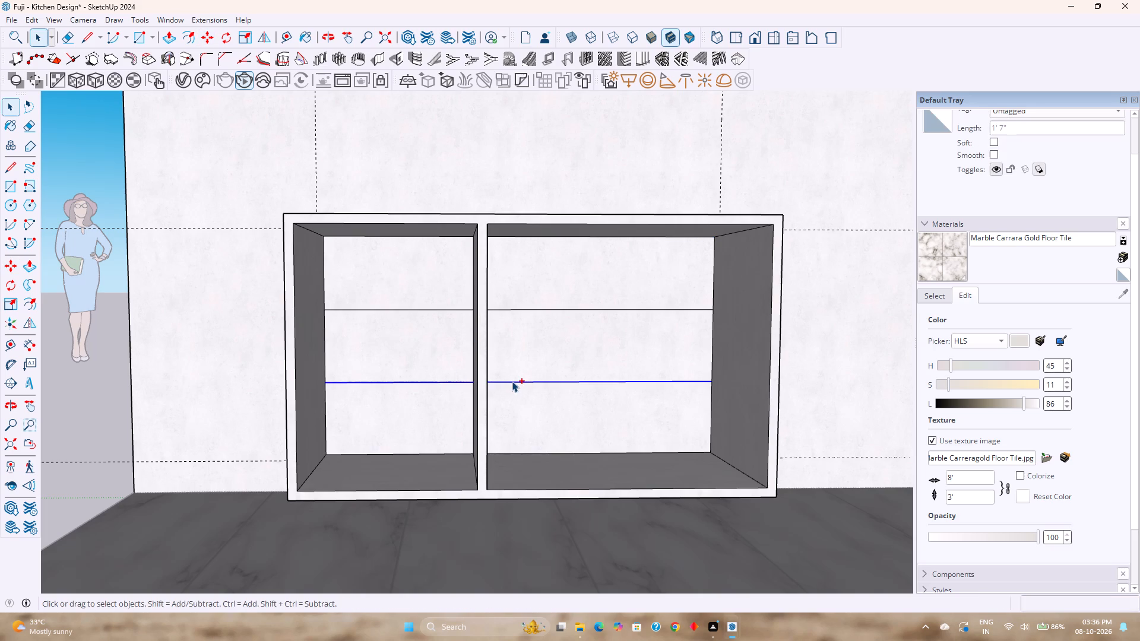
left_click(517, 310, "ctrl")
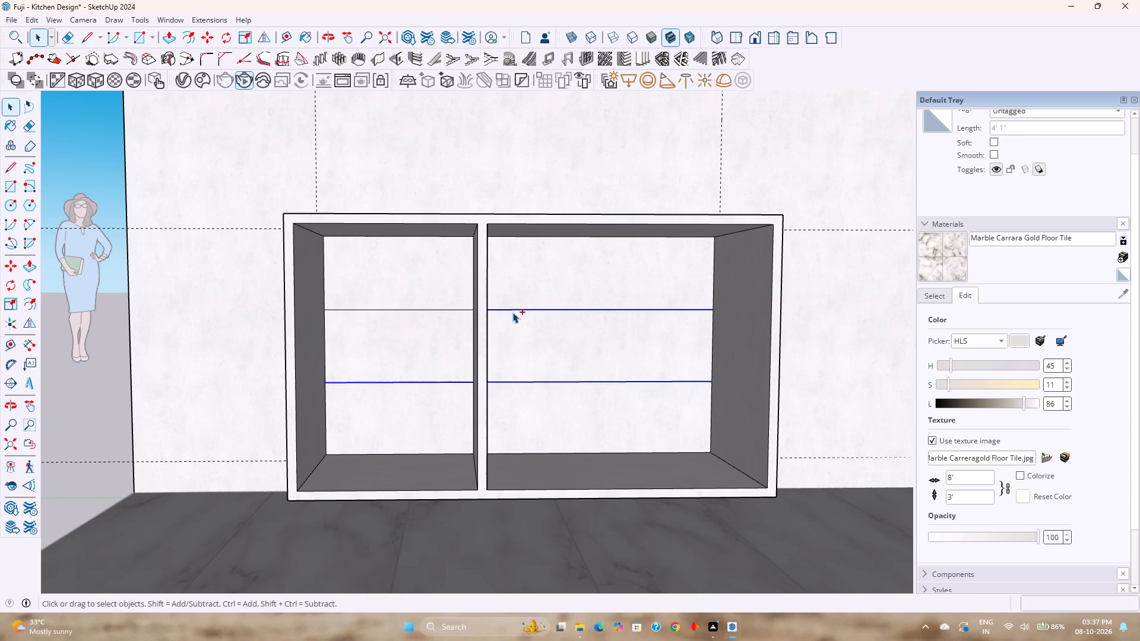
left_click(439, 310, "ctrl")
key("m")
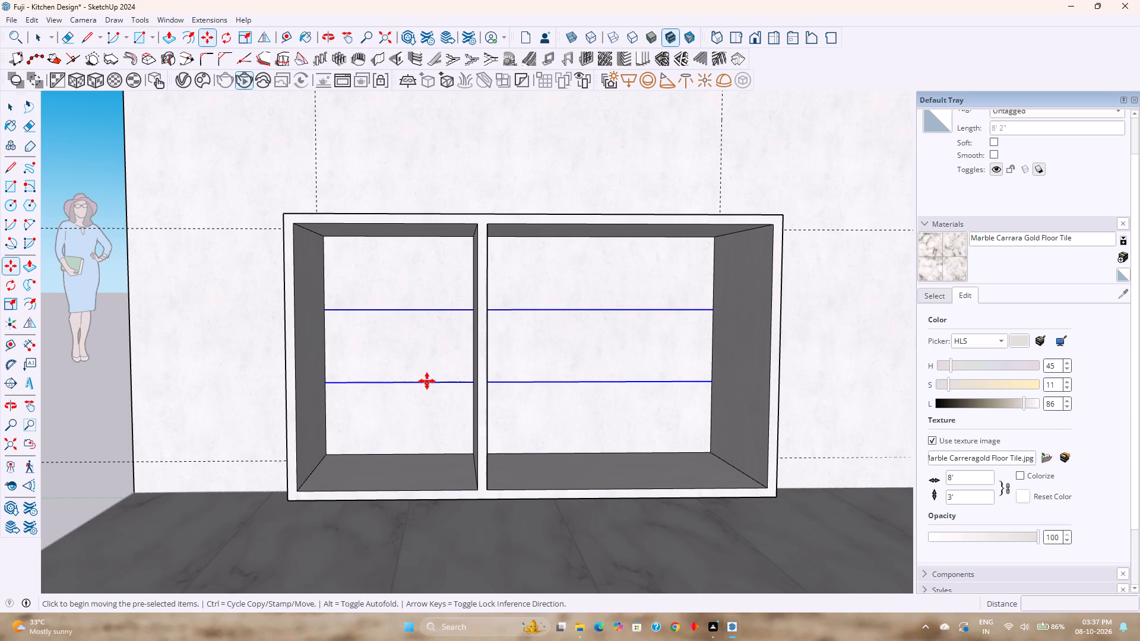
left_click(427, 381)
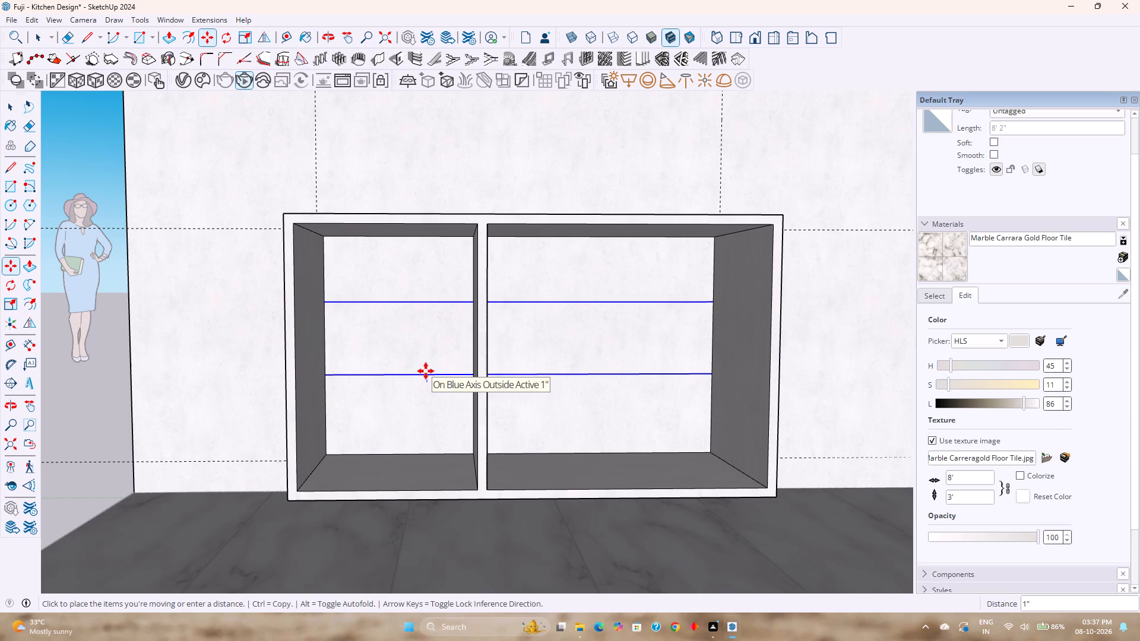
key("0")
type(".5")
key("Return")
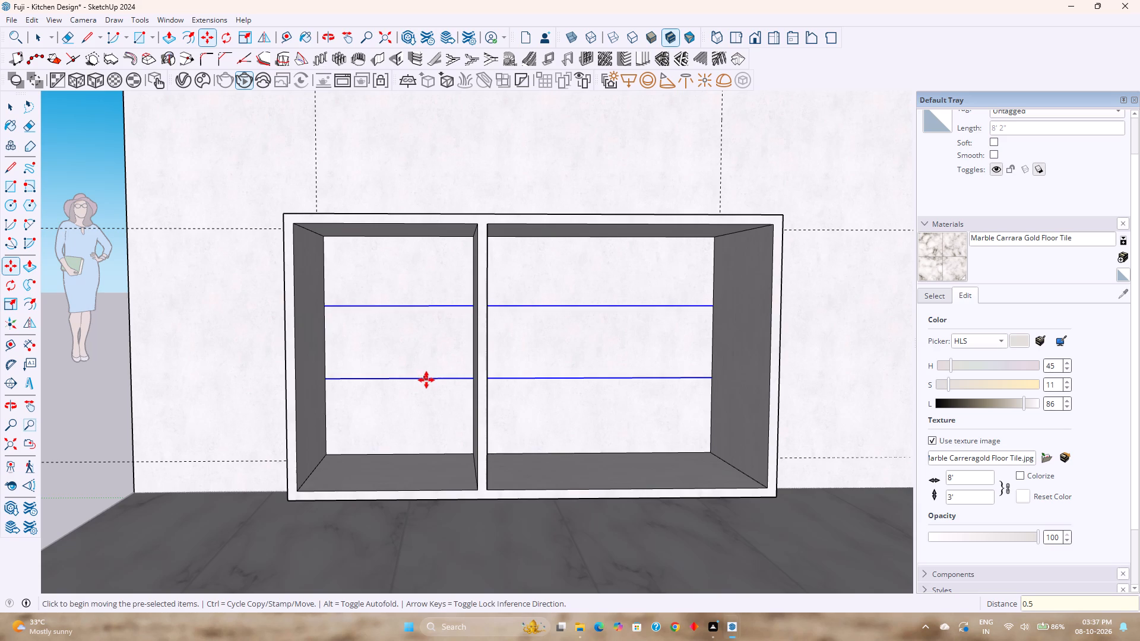
Copy the four shelf lines 1" straight down to give the shelves their thickness.
left_click(425, 379)
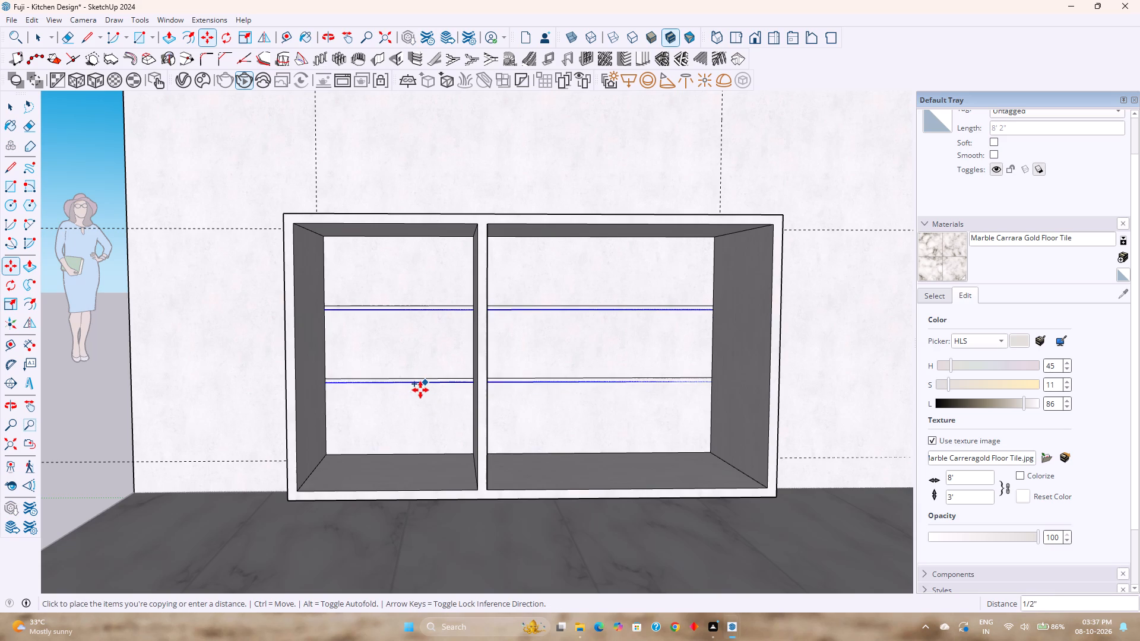
key("Up")
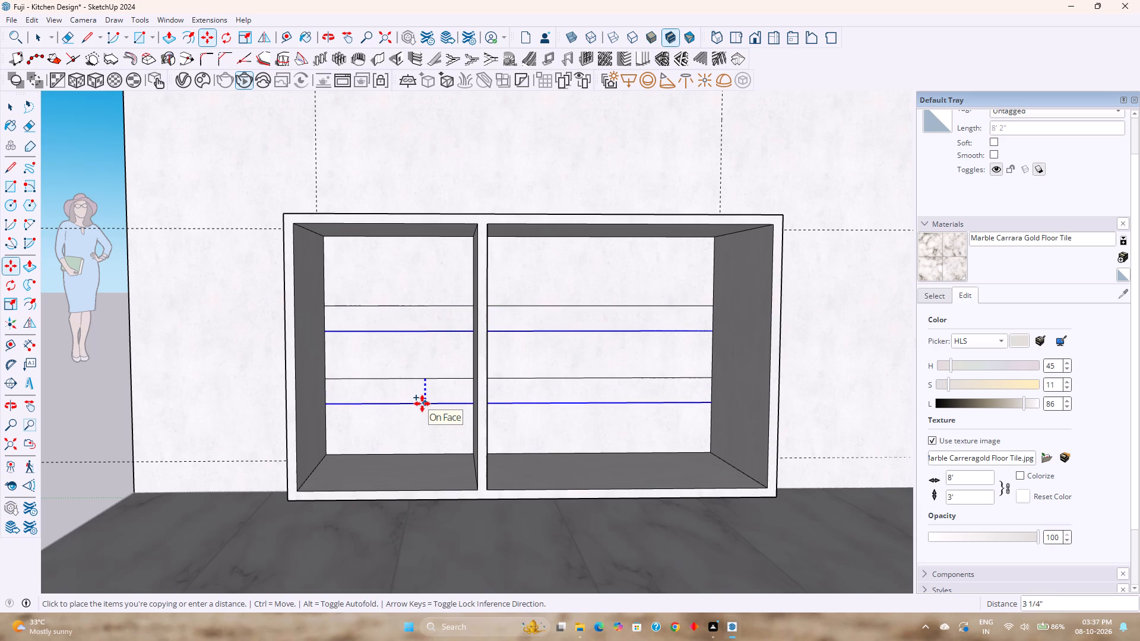
key("1")
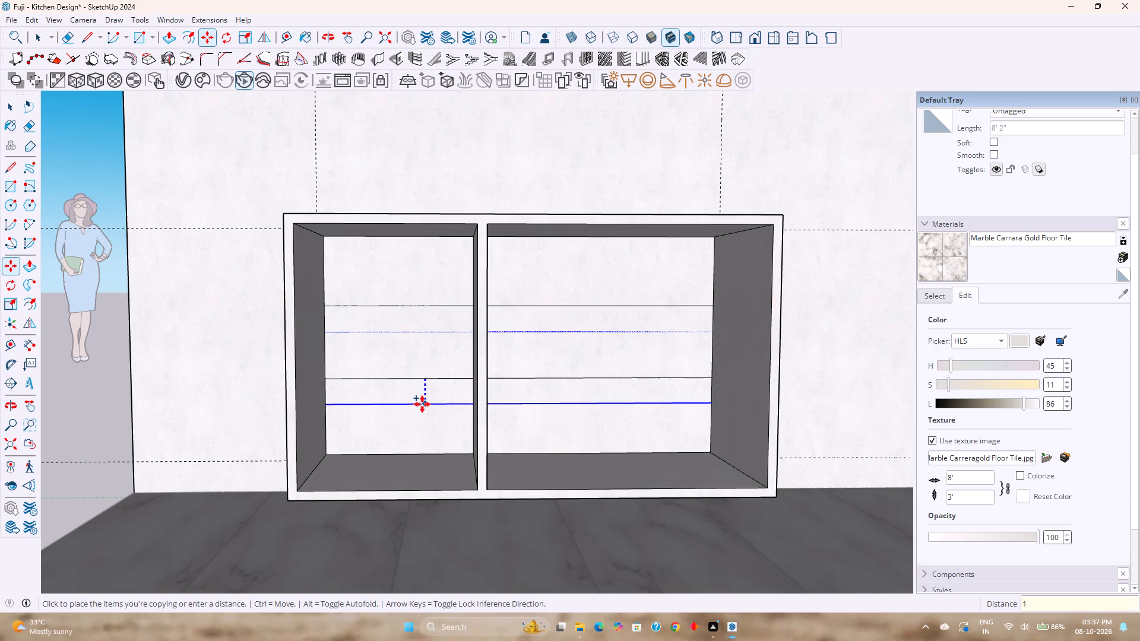
key("Return")
key("space")
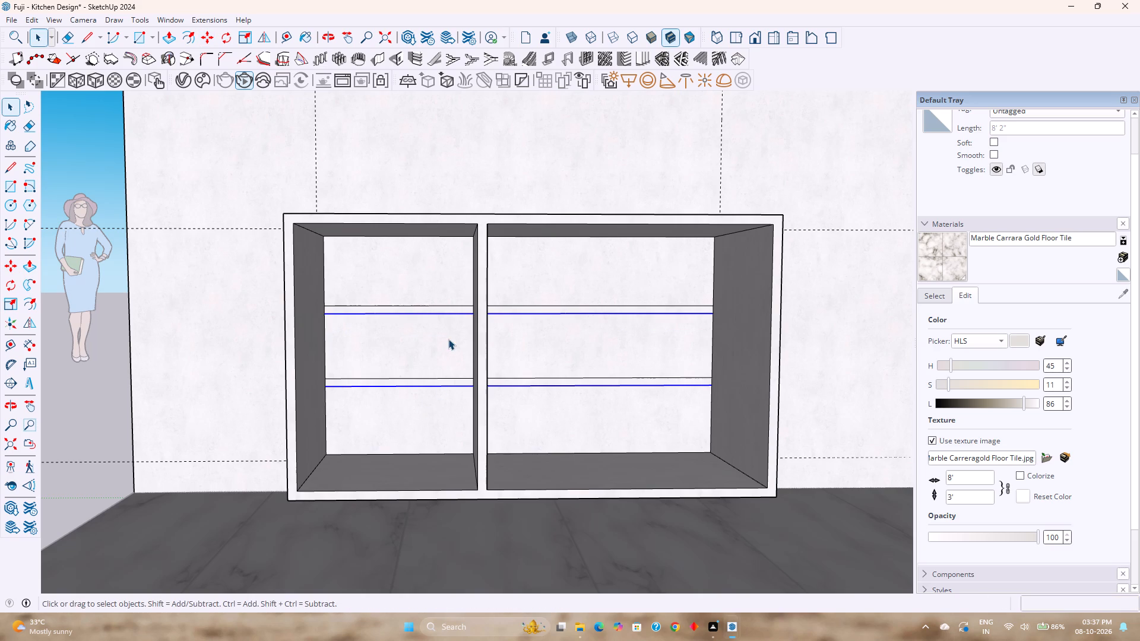
Extrude the four shelf strips 1'6.5" forward from the back panels in both compartments.
scroll(447, 326, "up", 1)
middle_click_drag(442, 329, 408, 349)
key("p")
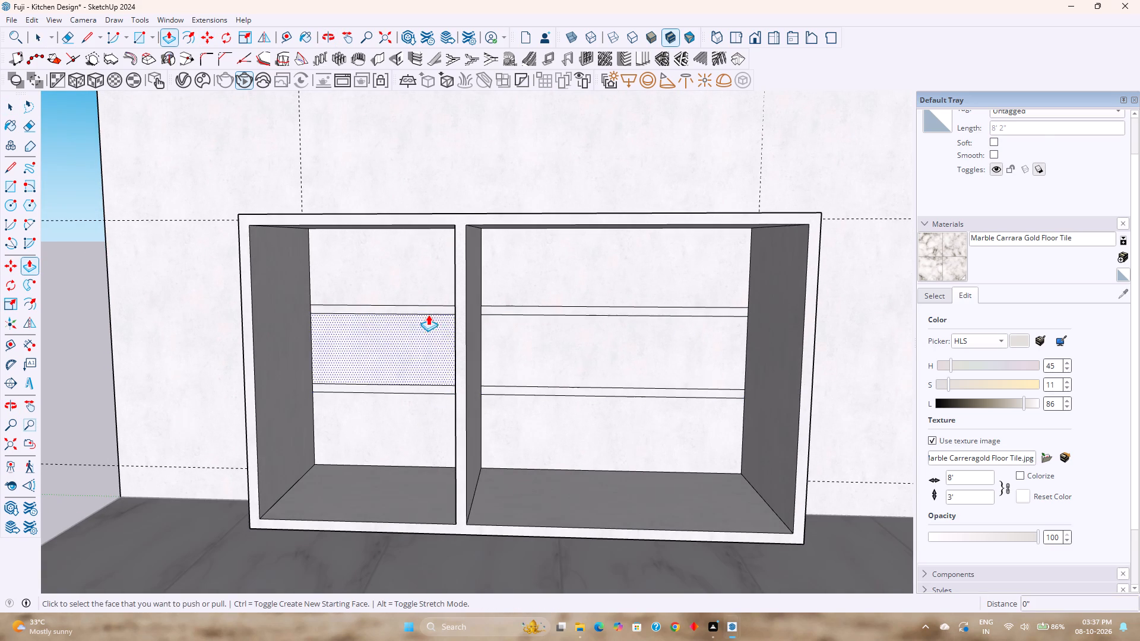
left_click(432, 309)
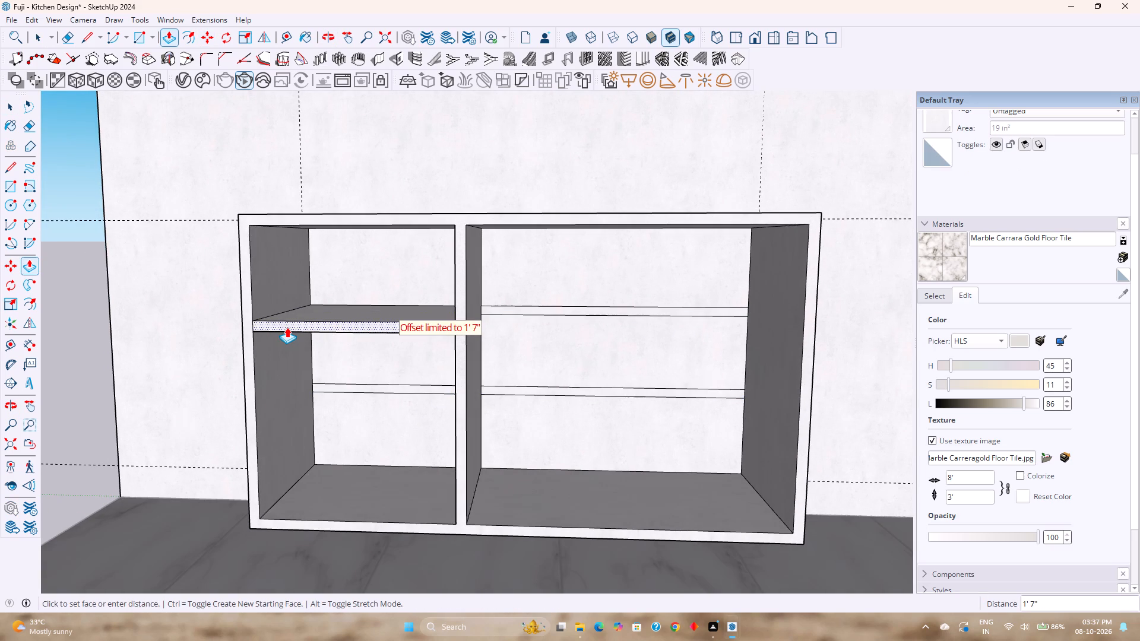
key("1")
type("'6")
type(".5")
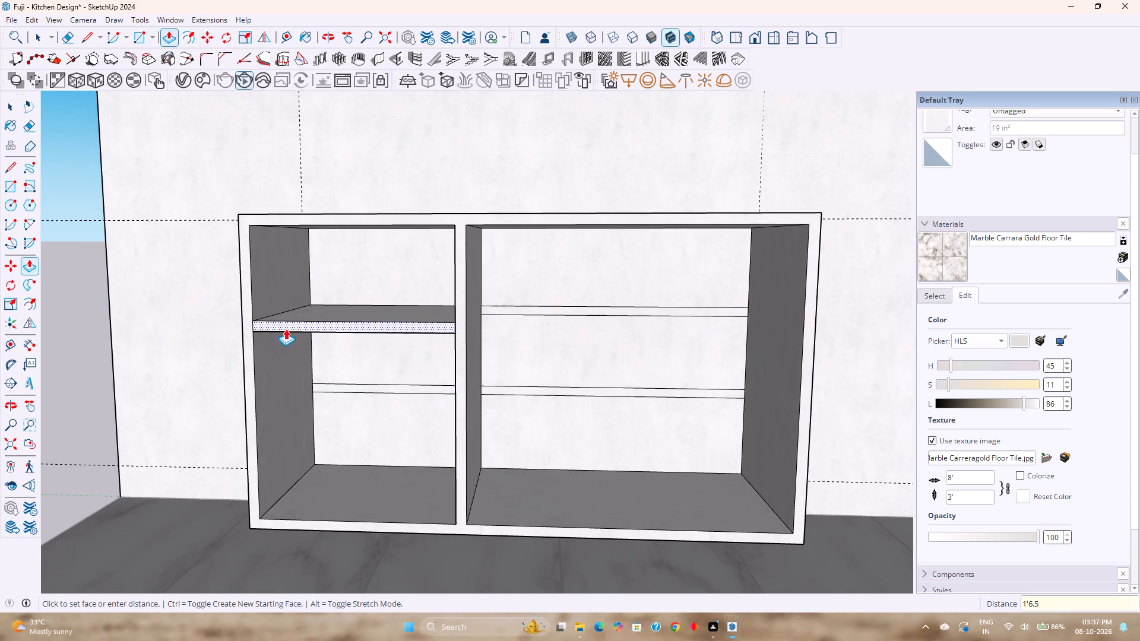
key("Return")
double_click(335, 386)
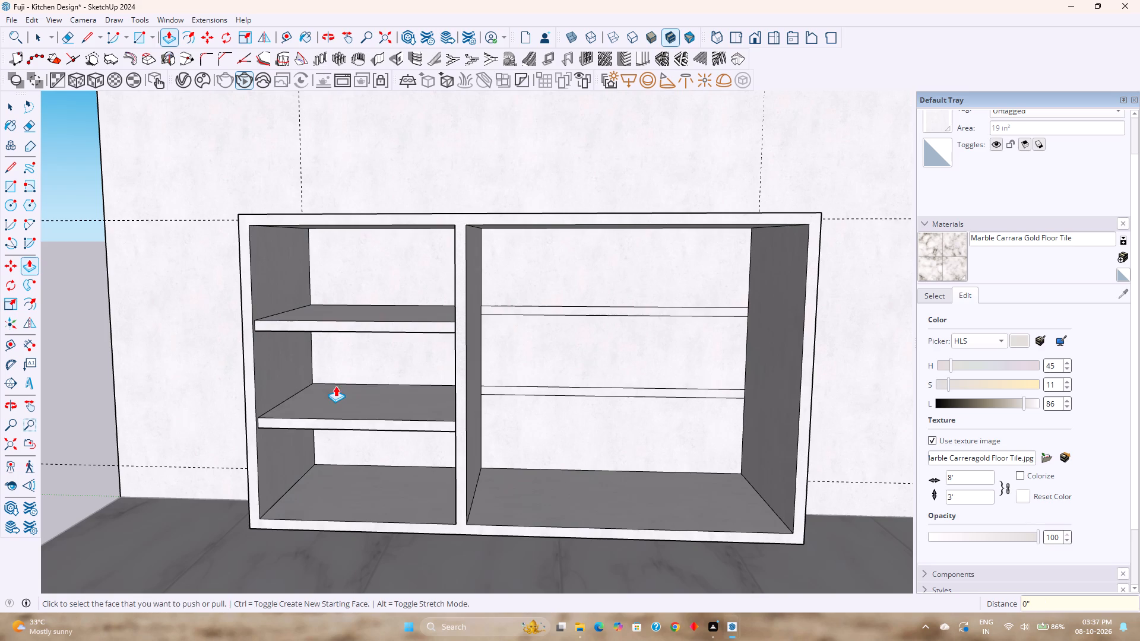
double_click(514, 389)
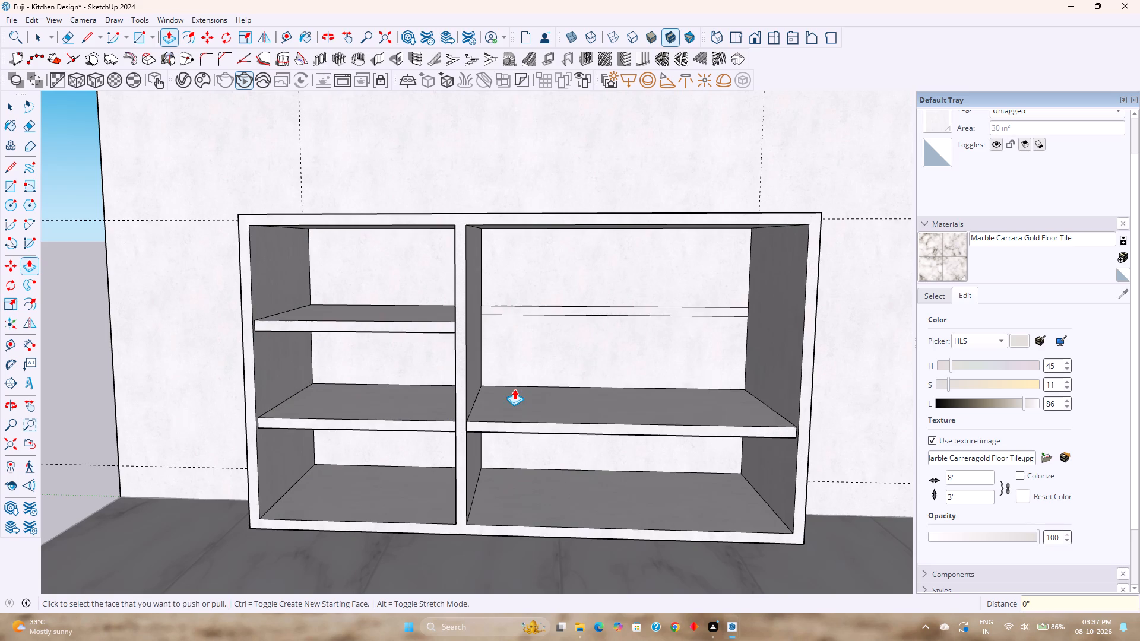
double_click(508, 310)
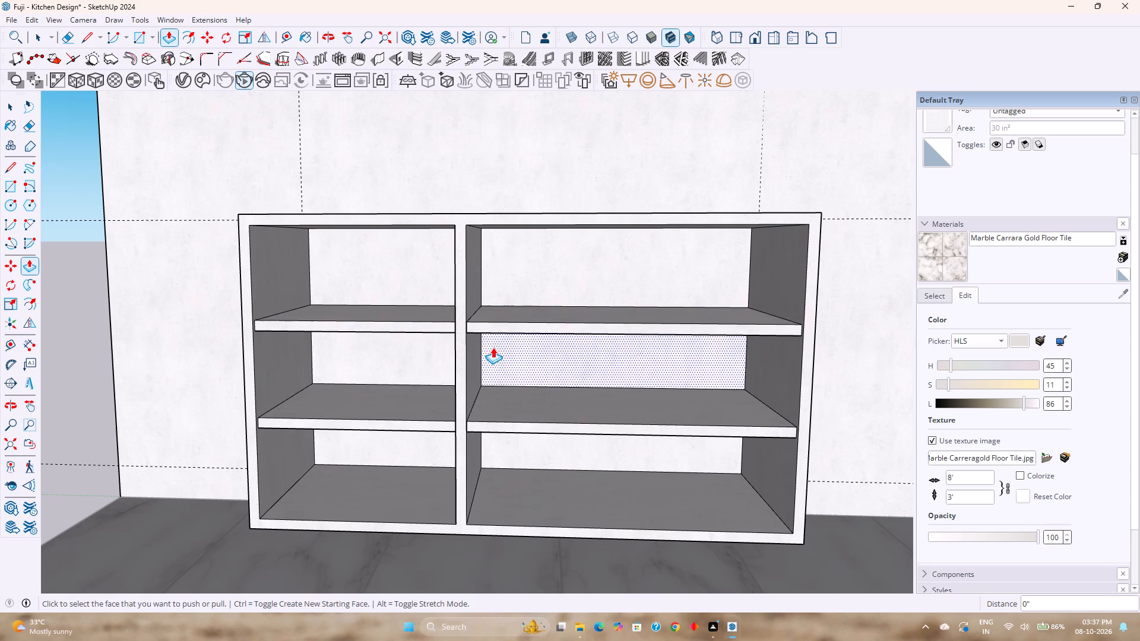
Extend the wider compartment's two shelves another 1/2" so they sit flush with the cabinet front.
middle_click_drag(520, 371, 420, 380)
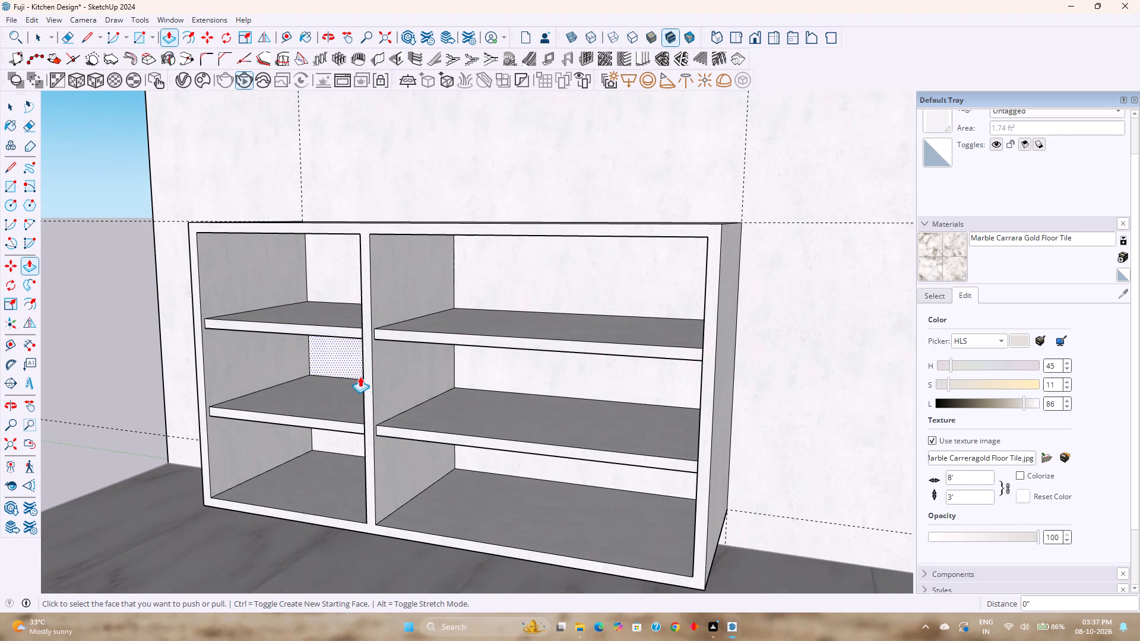
scroll(403, 346, "up", 1)
left_click(403, 335)
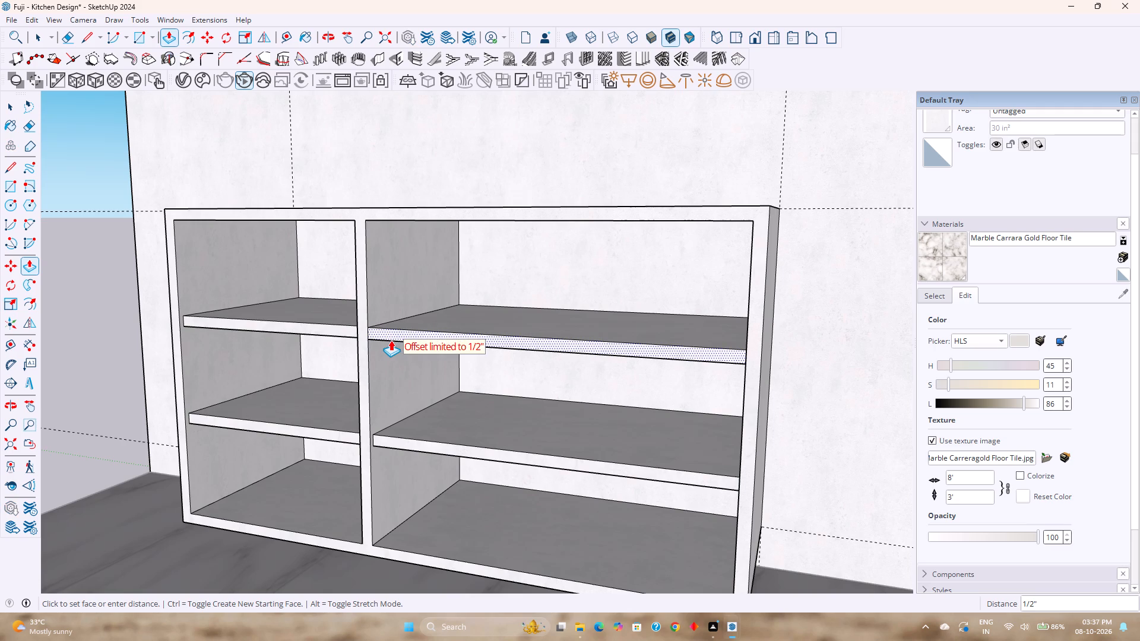
left_click(391, 340)
double_click(420, 450)
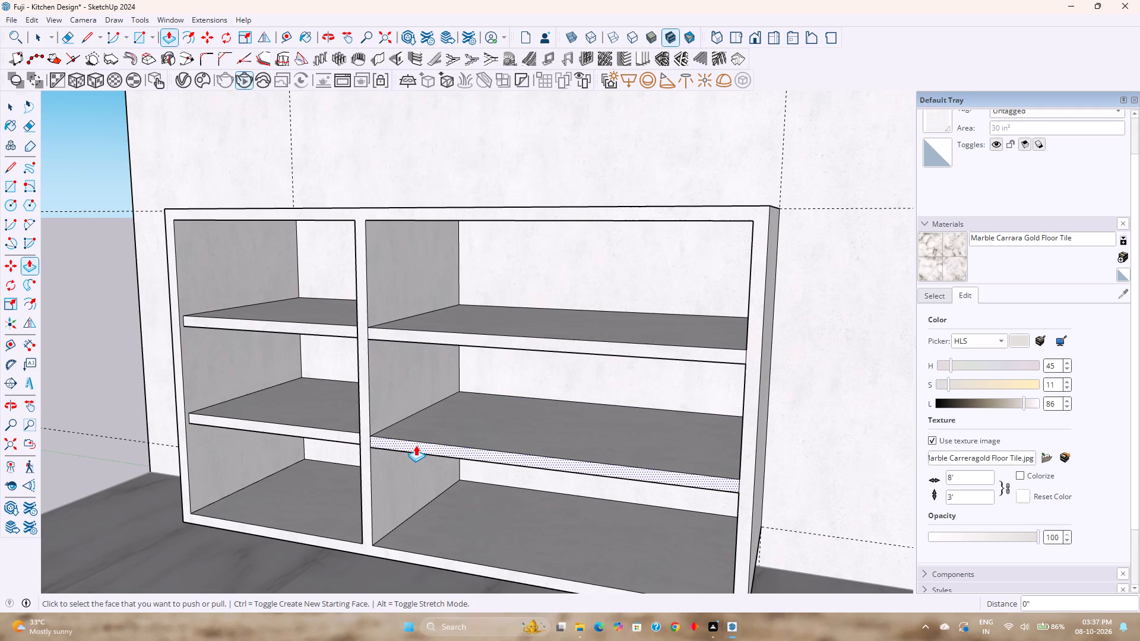
Erase the short edges where the wider compartment's shelf fronts meet the divider and the outer side frame.
key("e")
scroll(378, 438, "up", 6)
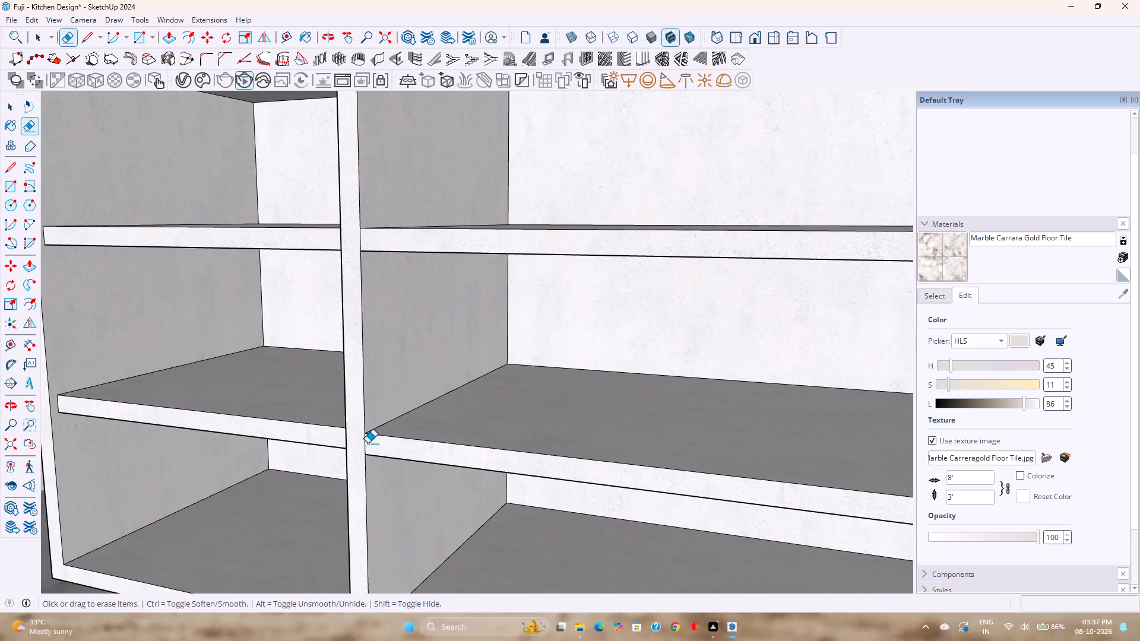
left_click(365, 444)
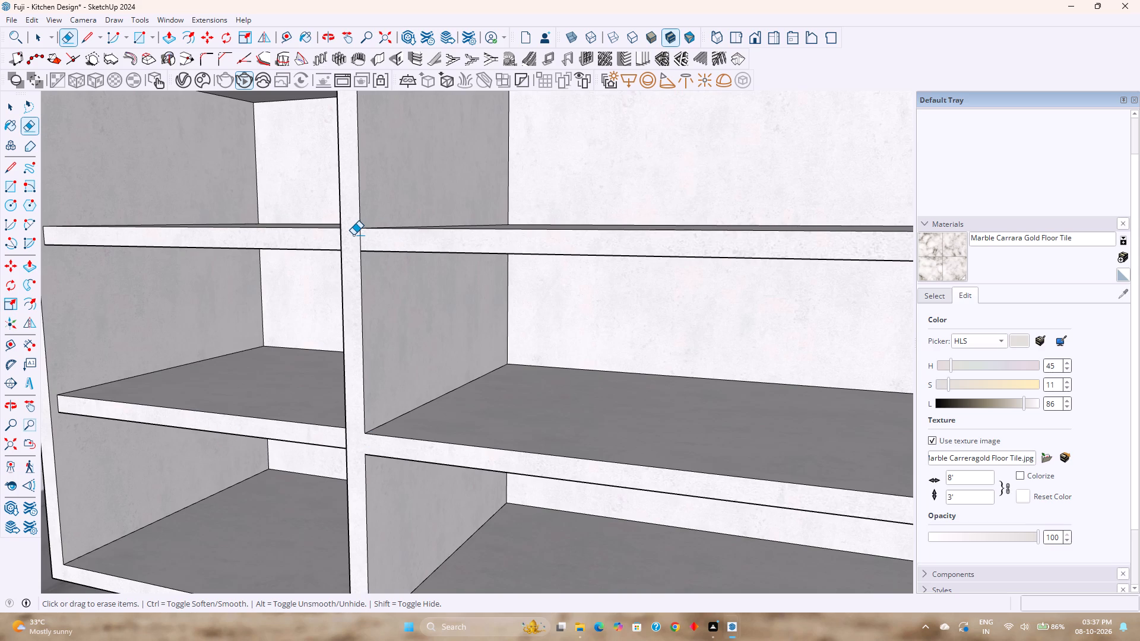
left_click(358, 235)
left_click(361, 237)
scroll(411, 283, "down", 2)
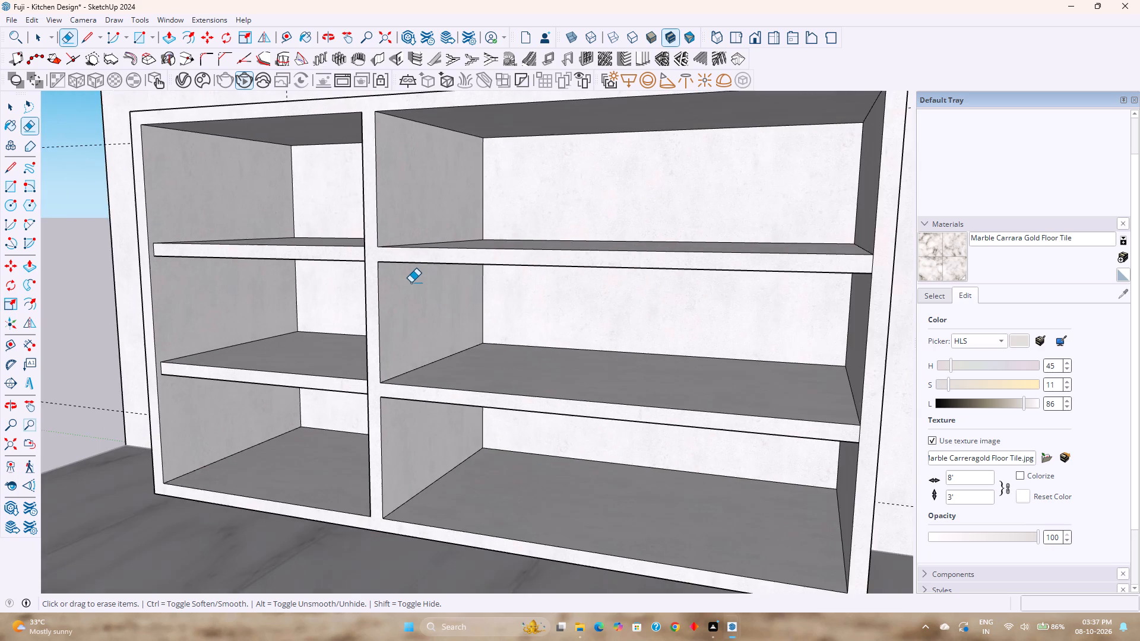
scroll(411, 283, "down", 4)
scroll(771, 269, "up", 3)
left_click(769, 270)
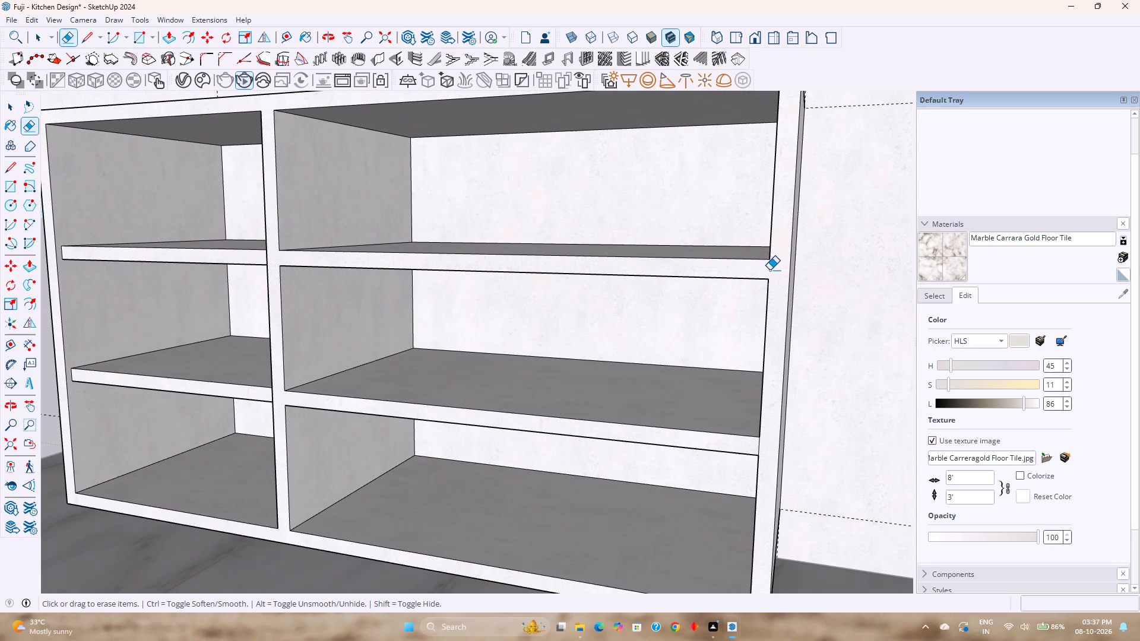
left_click(760, 446)
key("space")
Draw a 2'4" by 1'7" rectangle covering the narrower compartment's front opening, from its top outer corner to the bottom divider corner.
scroll(607, 417, "down", 6)
middle_click_drag(525, 397, 577, 387)
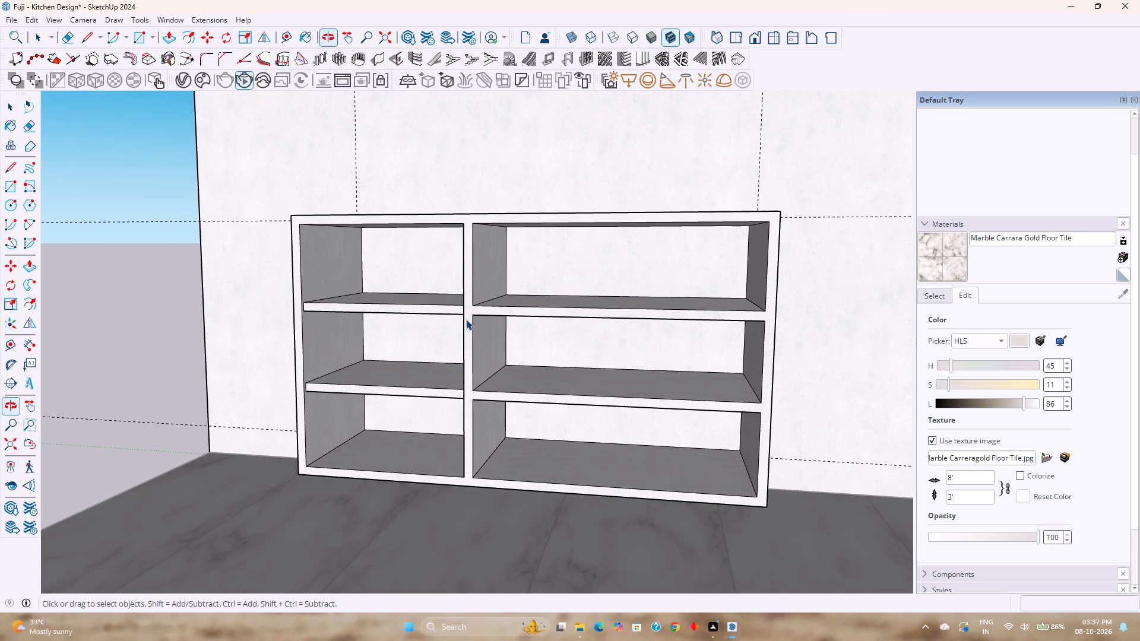
left_click(133, 37)
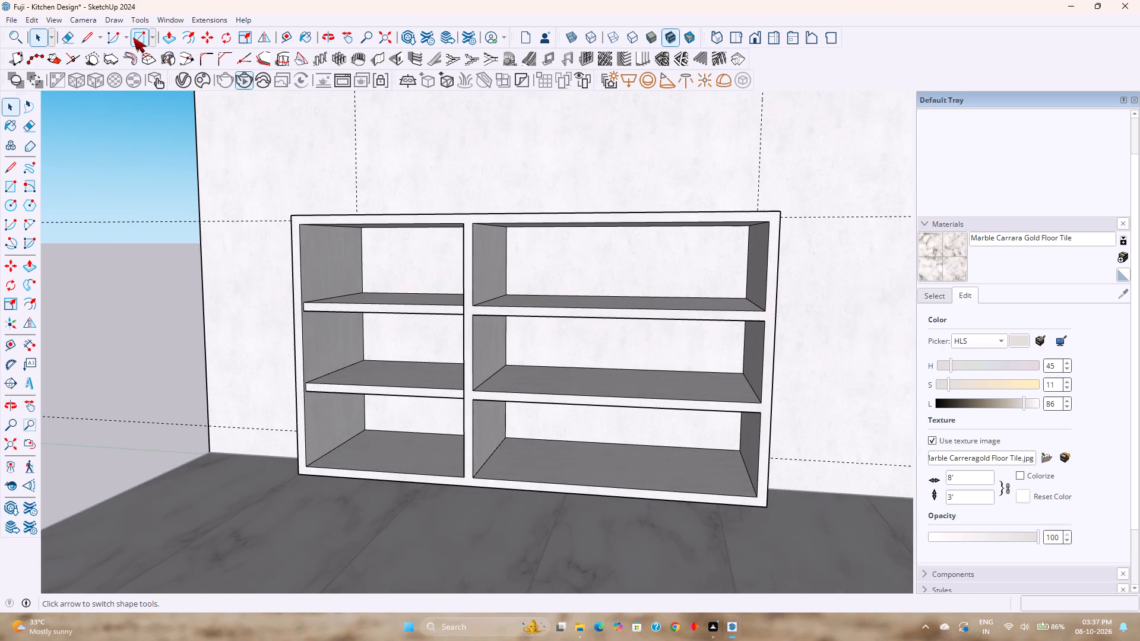
left_click(302, 223)
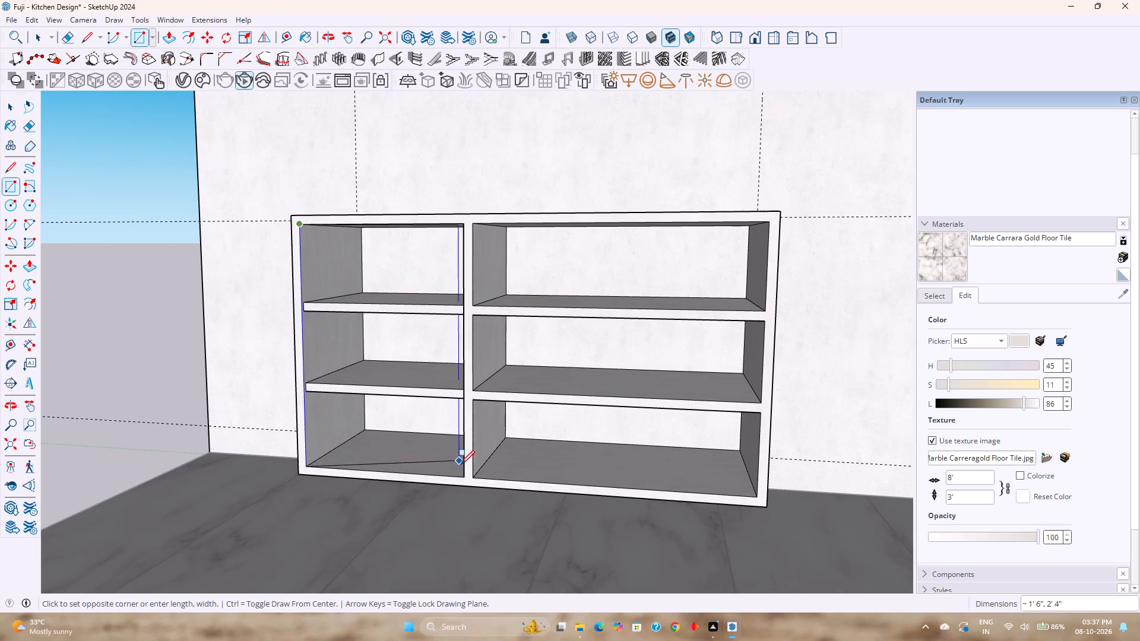
left_click(465, 471)
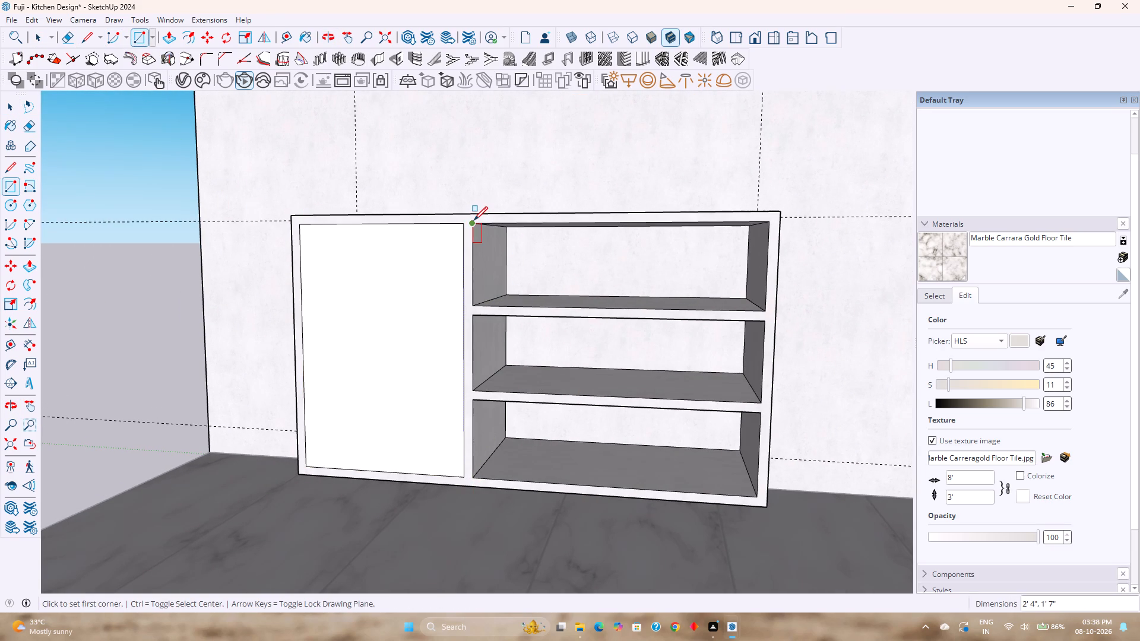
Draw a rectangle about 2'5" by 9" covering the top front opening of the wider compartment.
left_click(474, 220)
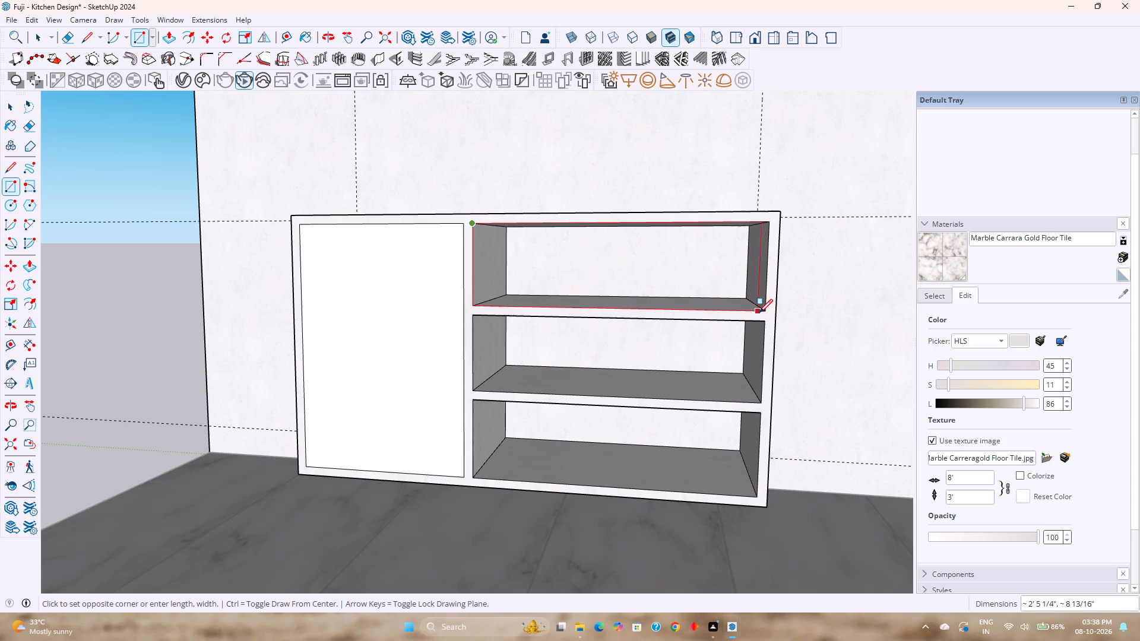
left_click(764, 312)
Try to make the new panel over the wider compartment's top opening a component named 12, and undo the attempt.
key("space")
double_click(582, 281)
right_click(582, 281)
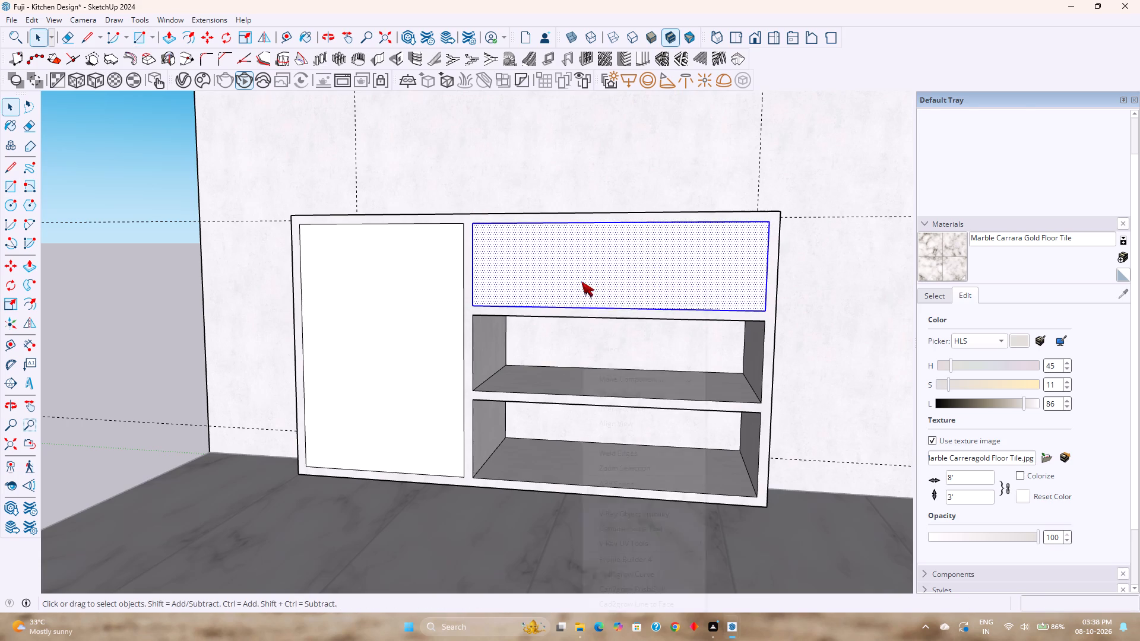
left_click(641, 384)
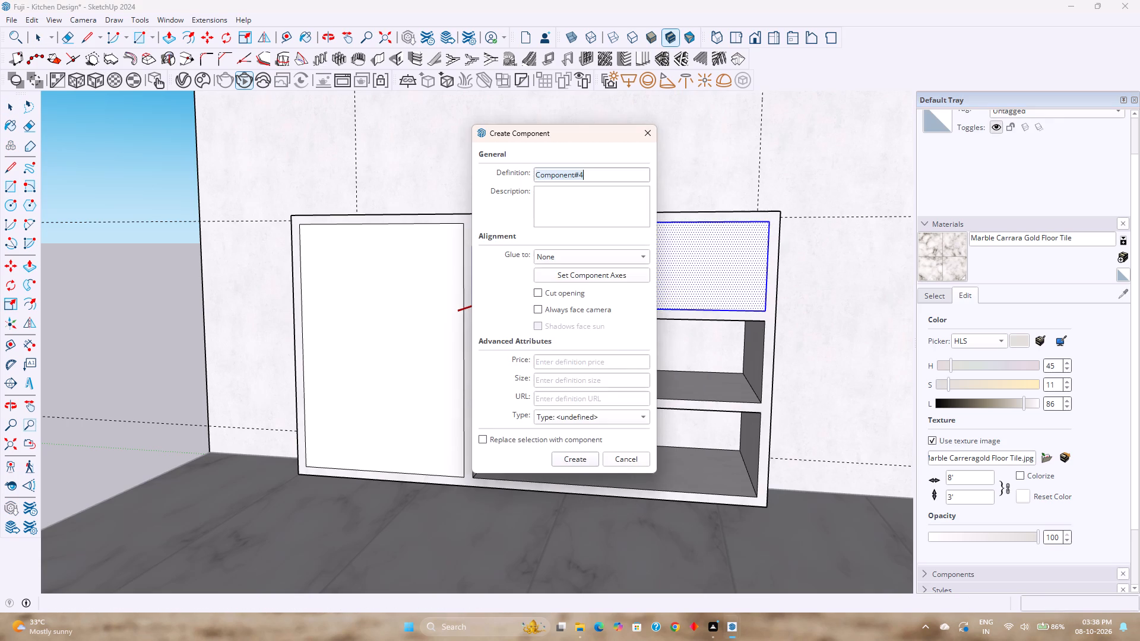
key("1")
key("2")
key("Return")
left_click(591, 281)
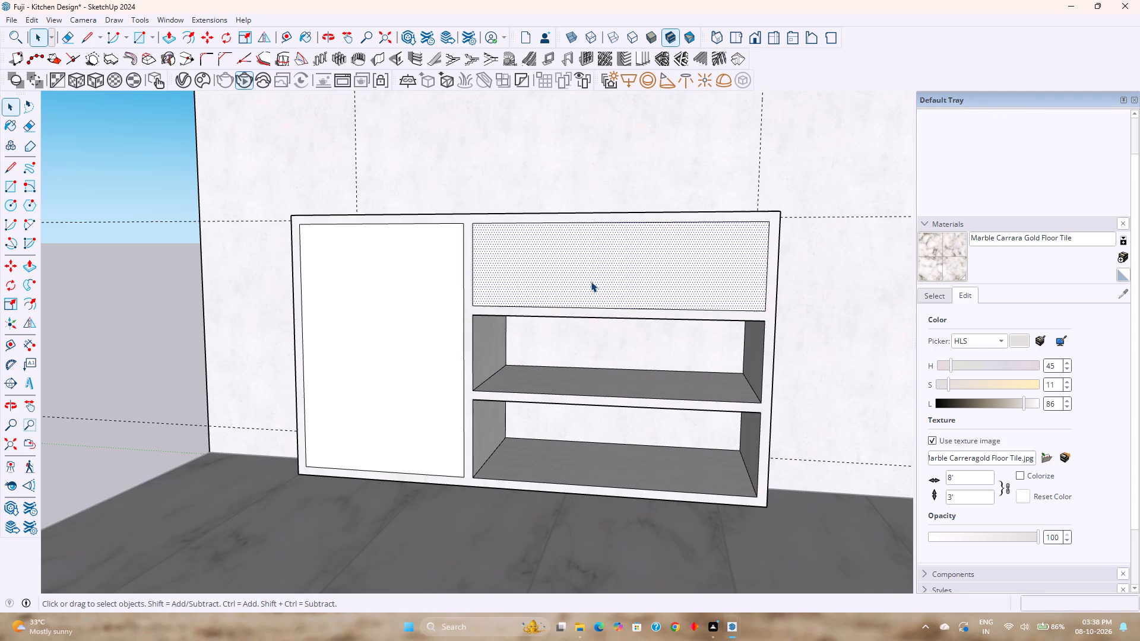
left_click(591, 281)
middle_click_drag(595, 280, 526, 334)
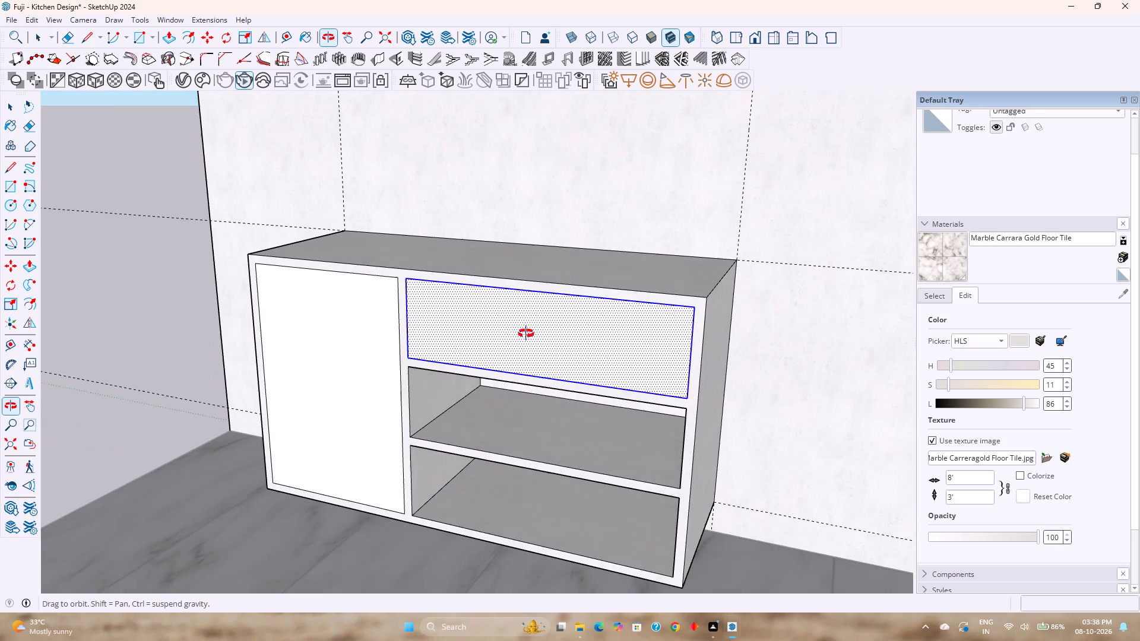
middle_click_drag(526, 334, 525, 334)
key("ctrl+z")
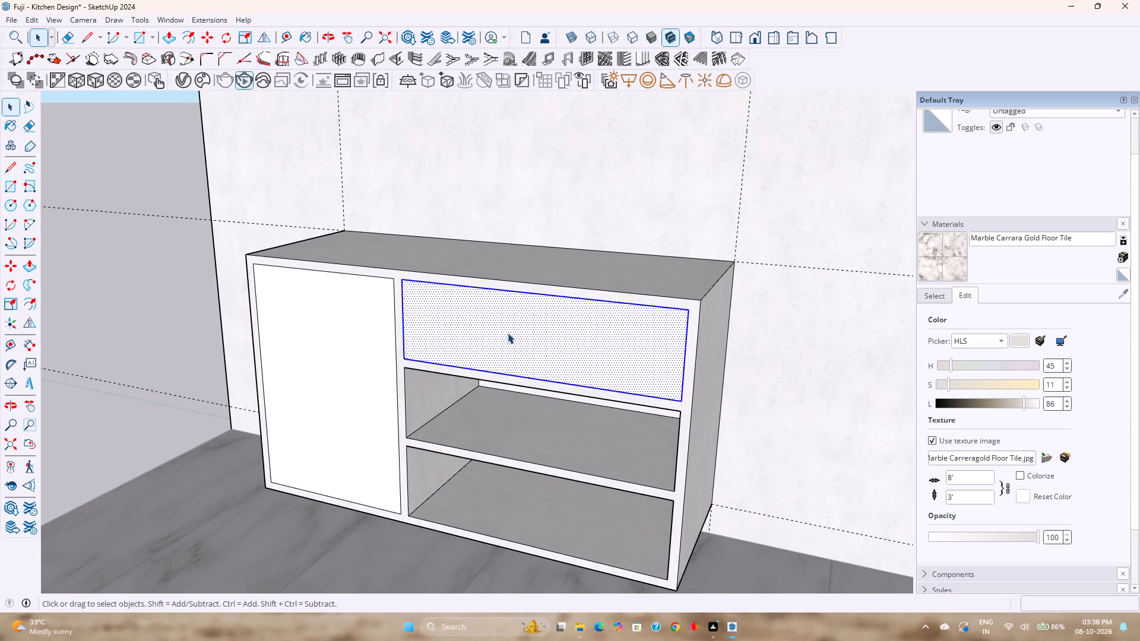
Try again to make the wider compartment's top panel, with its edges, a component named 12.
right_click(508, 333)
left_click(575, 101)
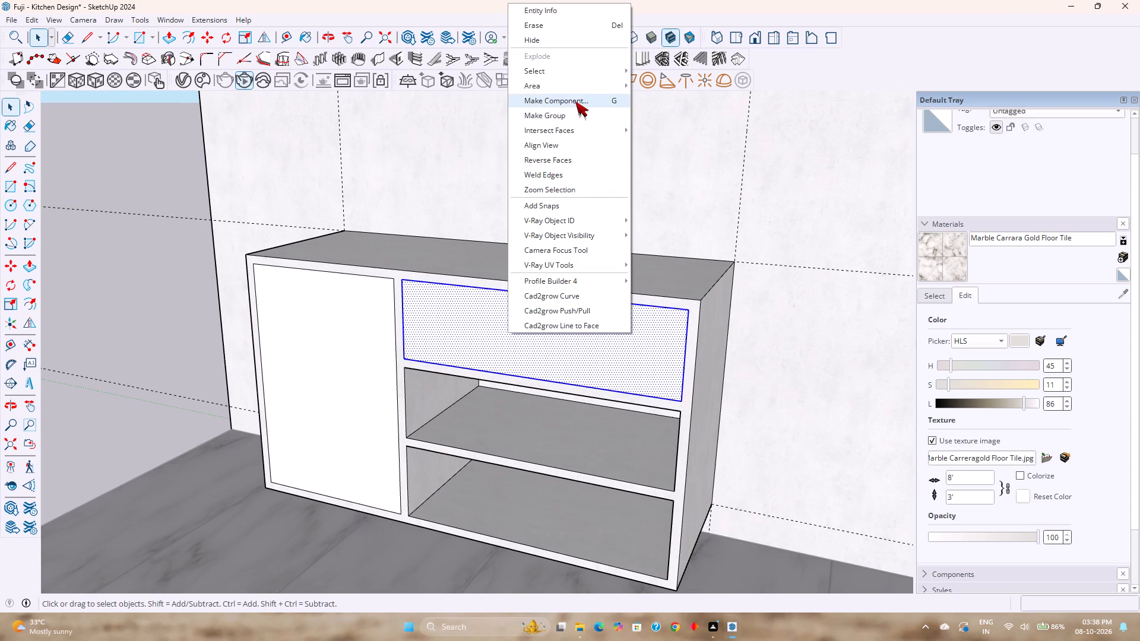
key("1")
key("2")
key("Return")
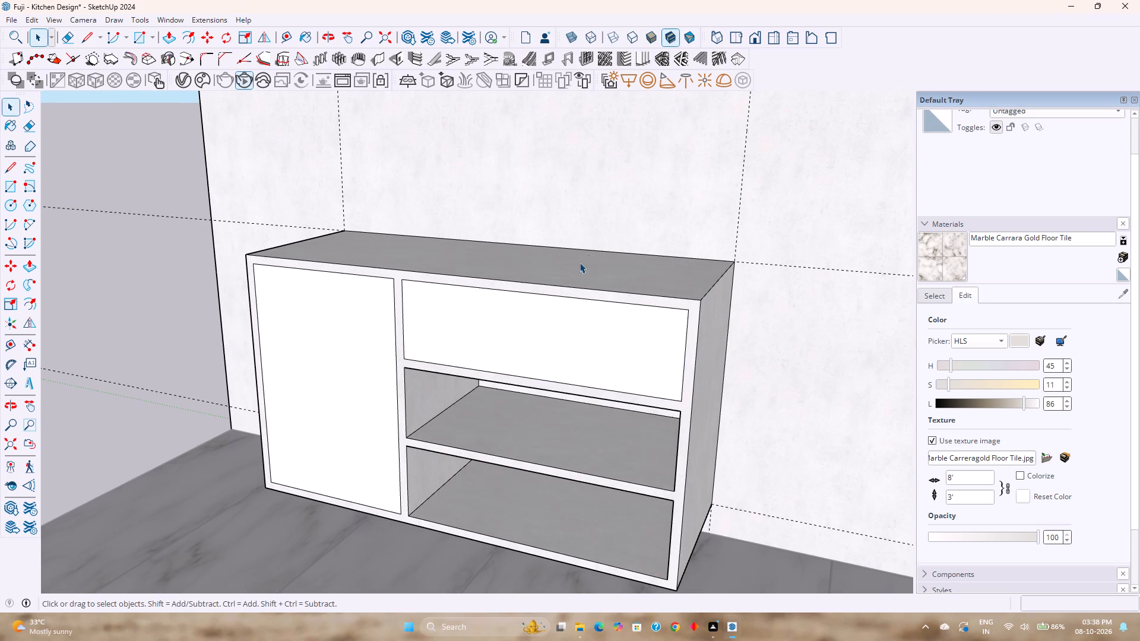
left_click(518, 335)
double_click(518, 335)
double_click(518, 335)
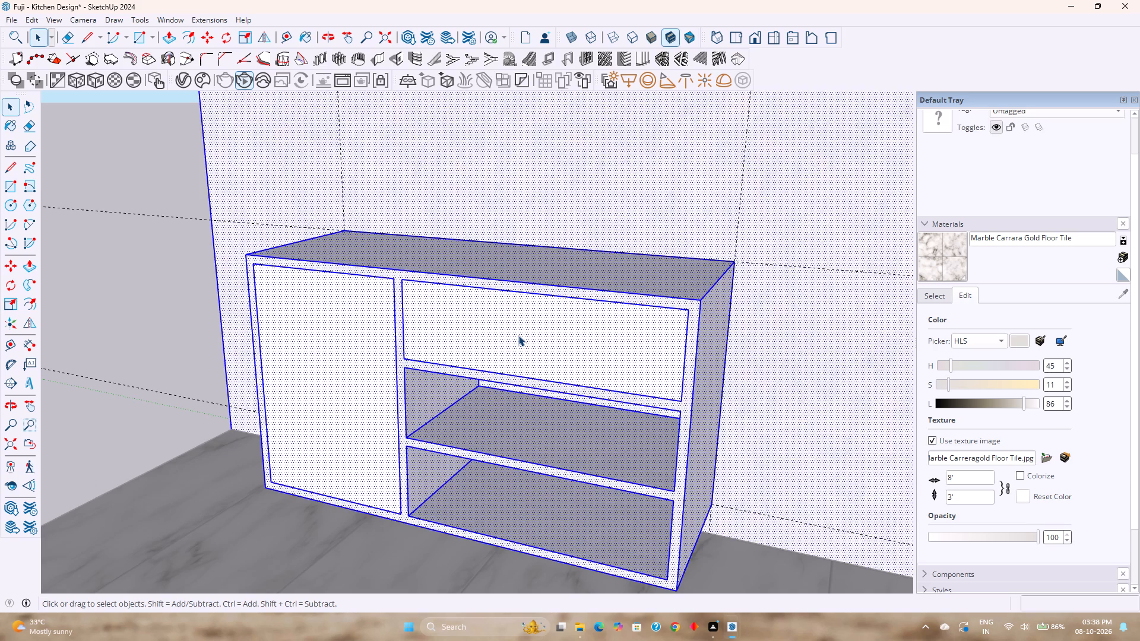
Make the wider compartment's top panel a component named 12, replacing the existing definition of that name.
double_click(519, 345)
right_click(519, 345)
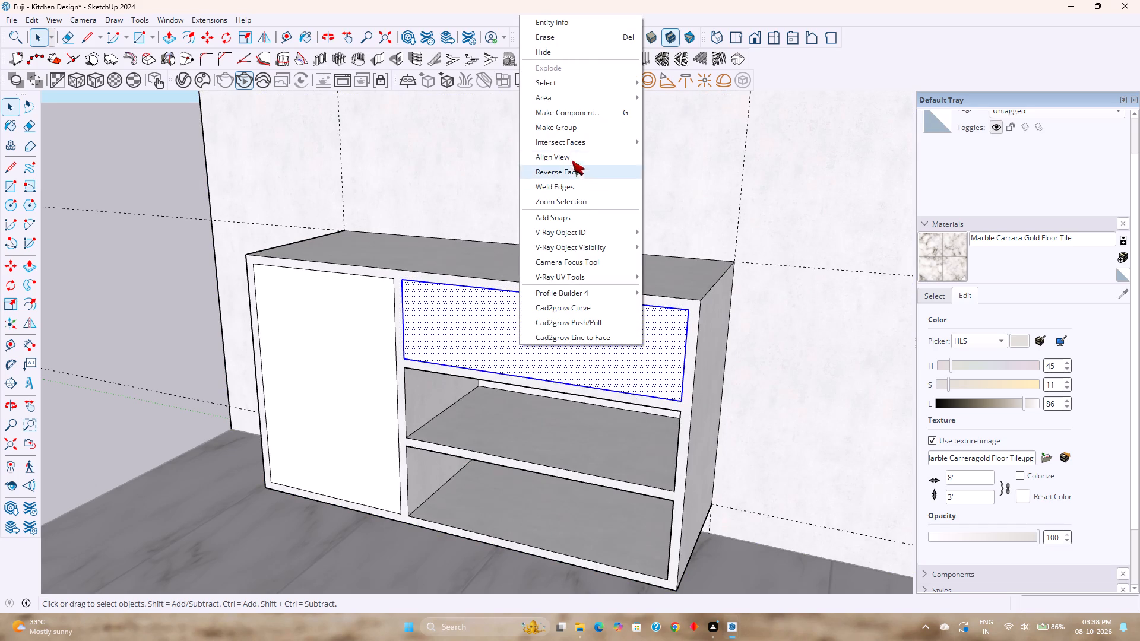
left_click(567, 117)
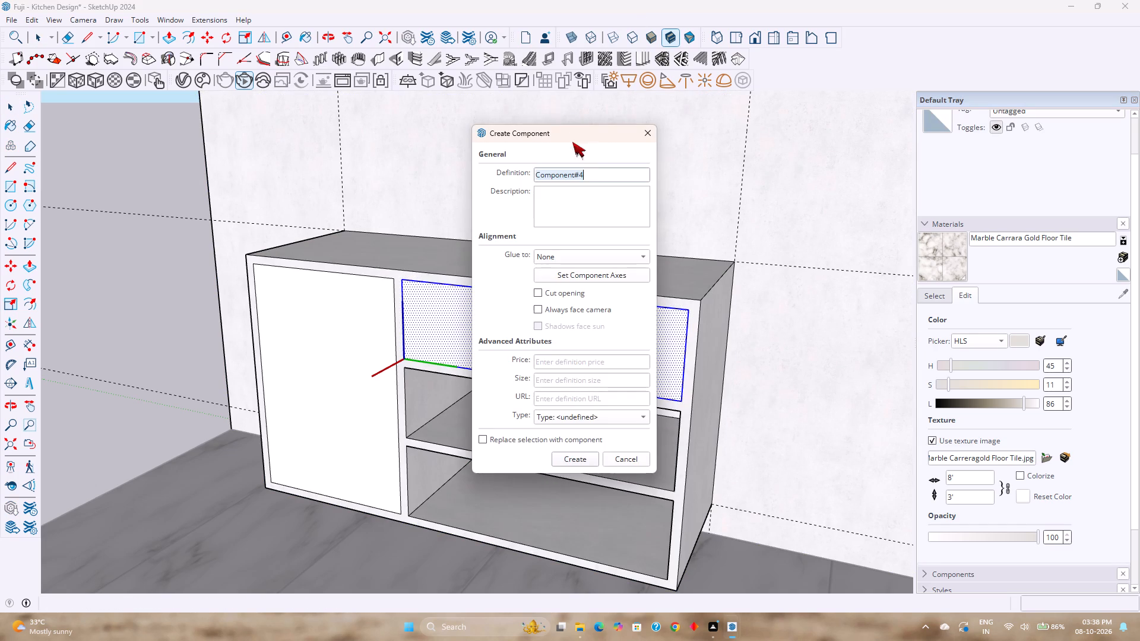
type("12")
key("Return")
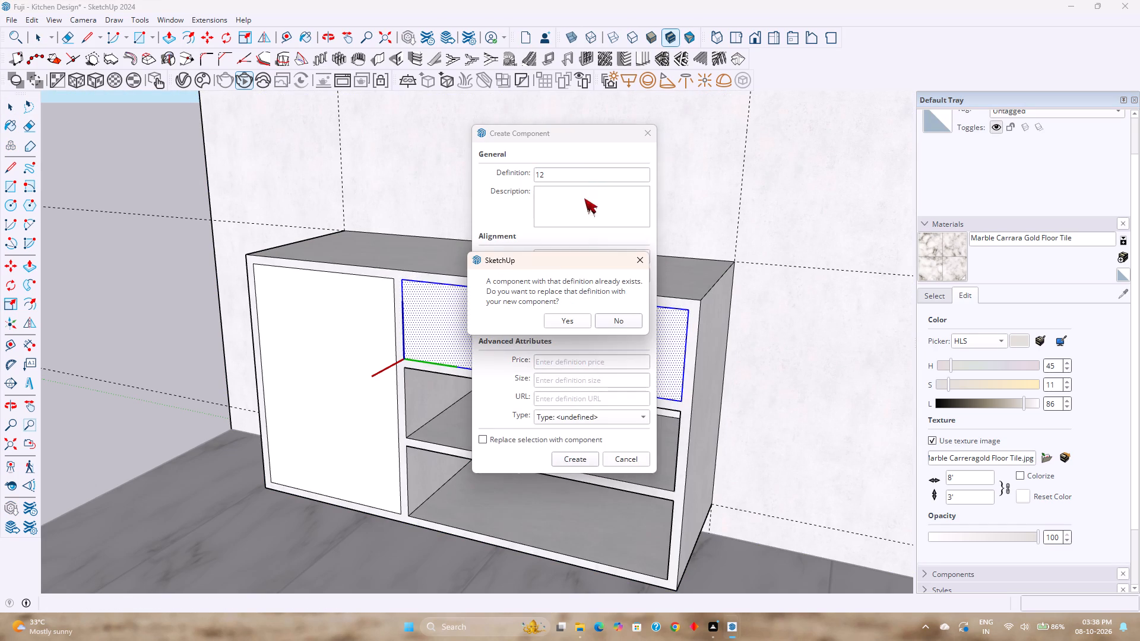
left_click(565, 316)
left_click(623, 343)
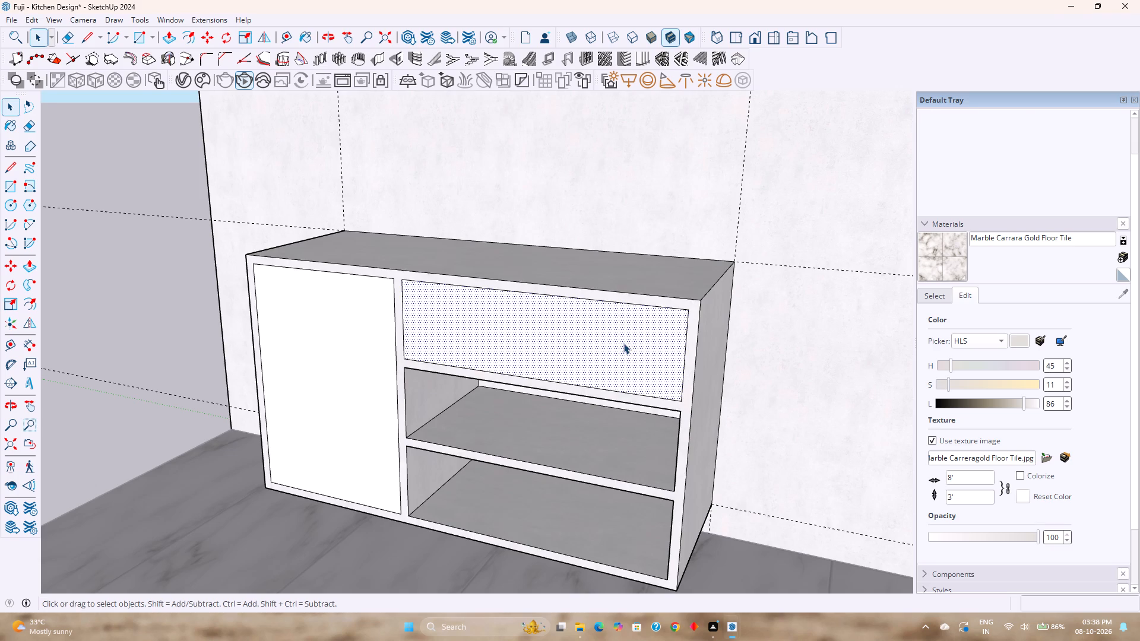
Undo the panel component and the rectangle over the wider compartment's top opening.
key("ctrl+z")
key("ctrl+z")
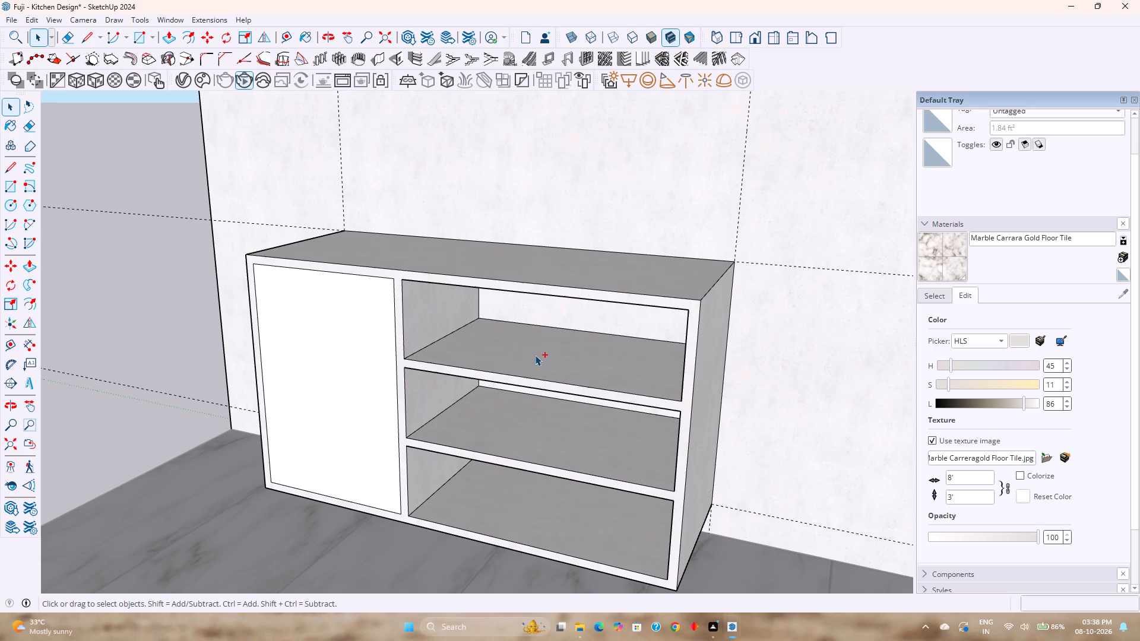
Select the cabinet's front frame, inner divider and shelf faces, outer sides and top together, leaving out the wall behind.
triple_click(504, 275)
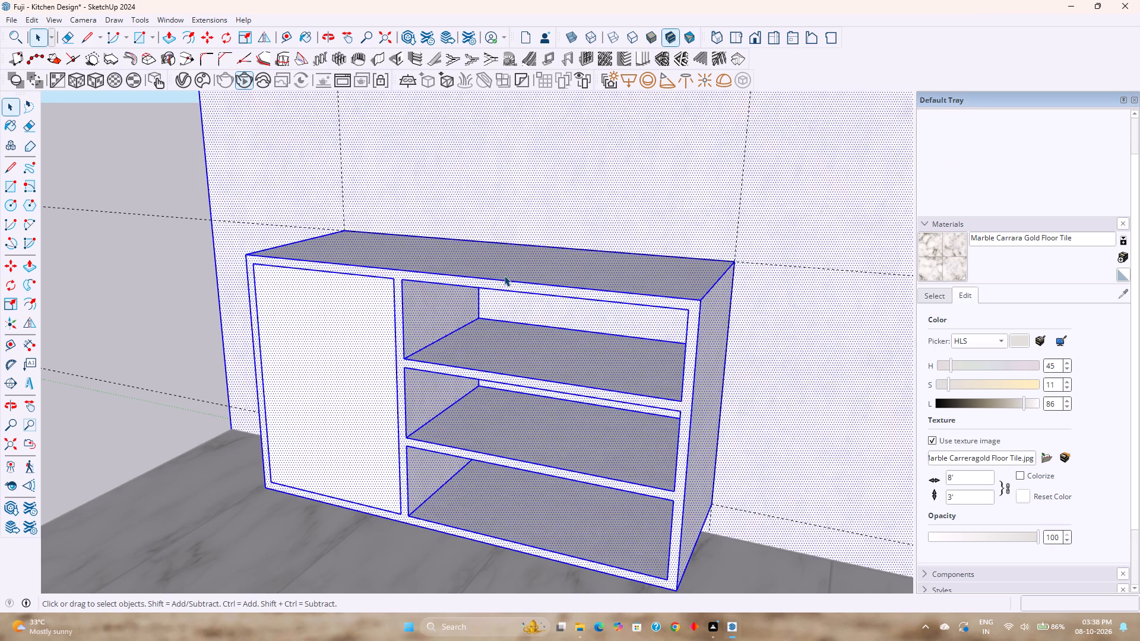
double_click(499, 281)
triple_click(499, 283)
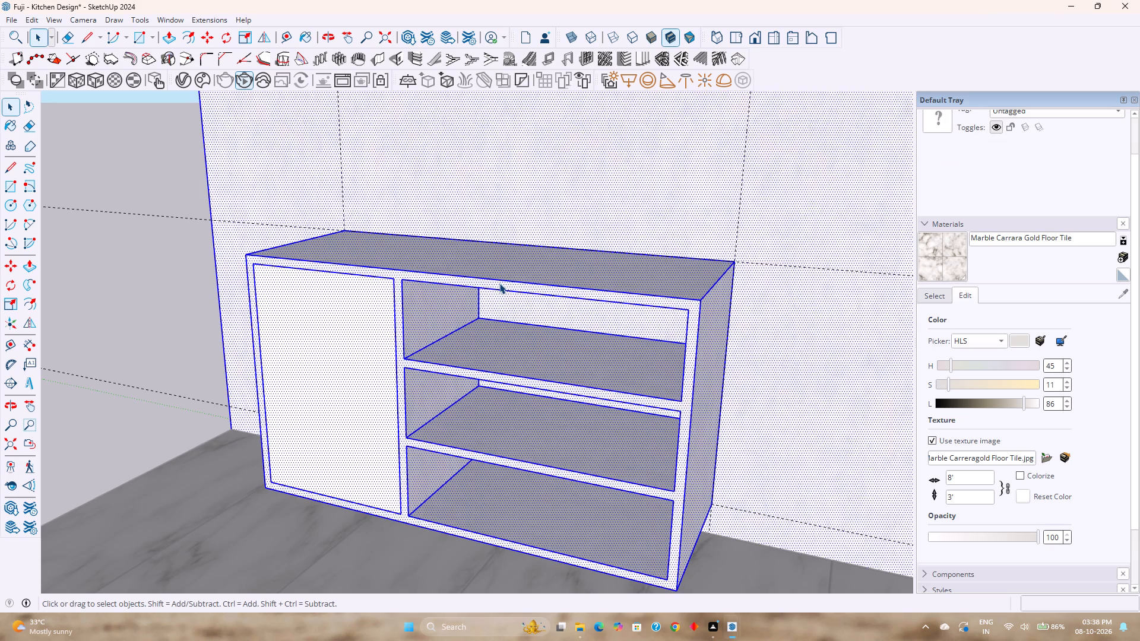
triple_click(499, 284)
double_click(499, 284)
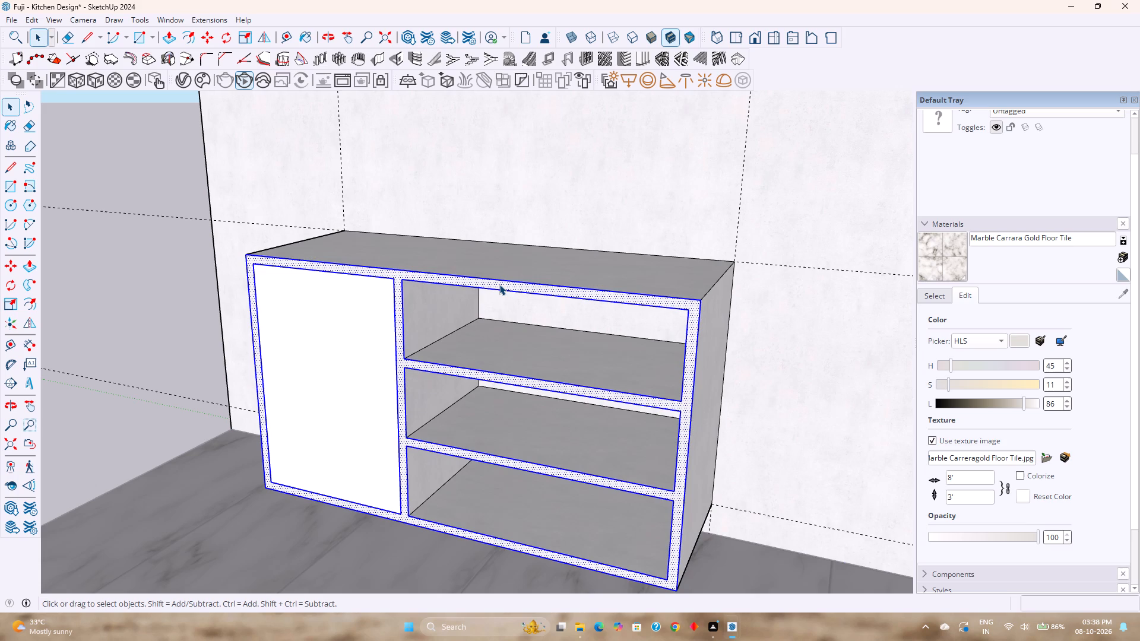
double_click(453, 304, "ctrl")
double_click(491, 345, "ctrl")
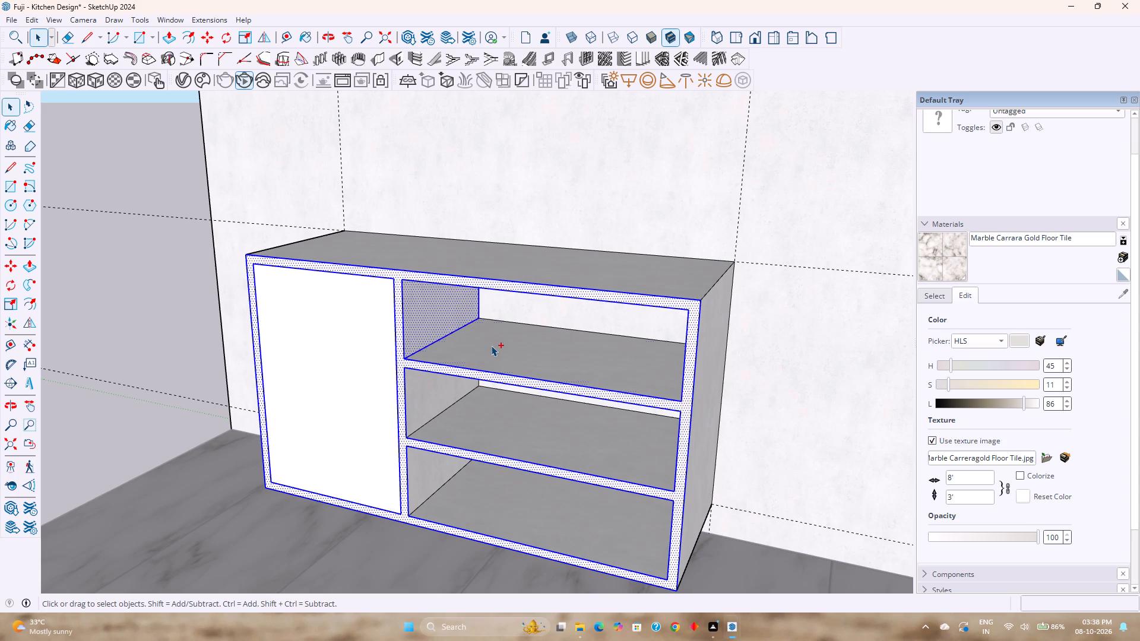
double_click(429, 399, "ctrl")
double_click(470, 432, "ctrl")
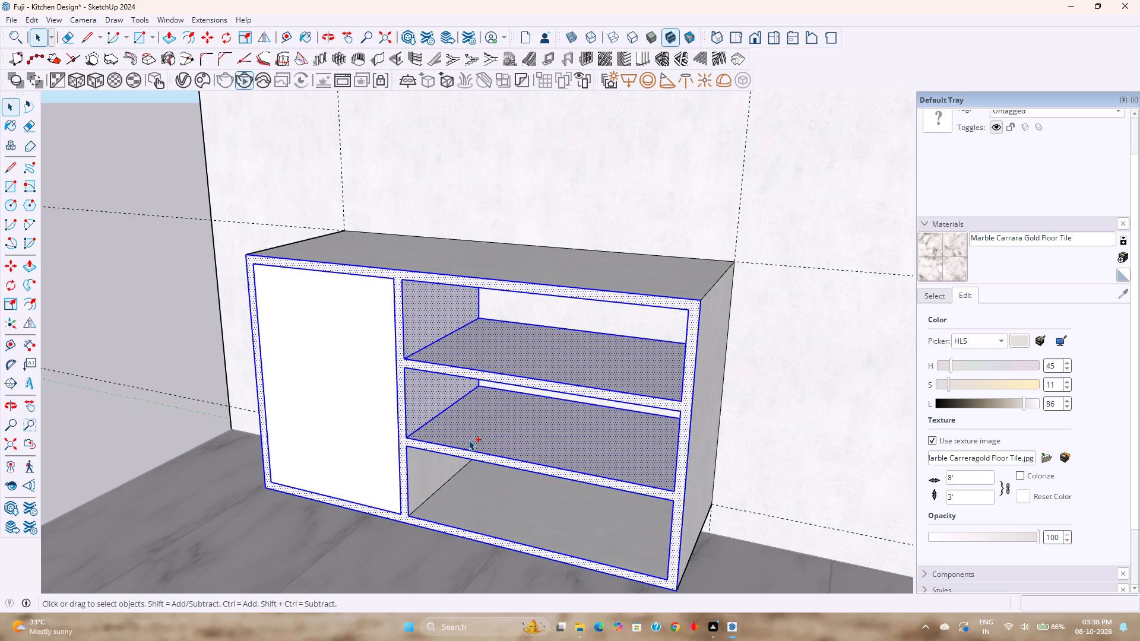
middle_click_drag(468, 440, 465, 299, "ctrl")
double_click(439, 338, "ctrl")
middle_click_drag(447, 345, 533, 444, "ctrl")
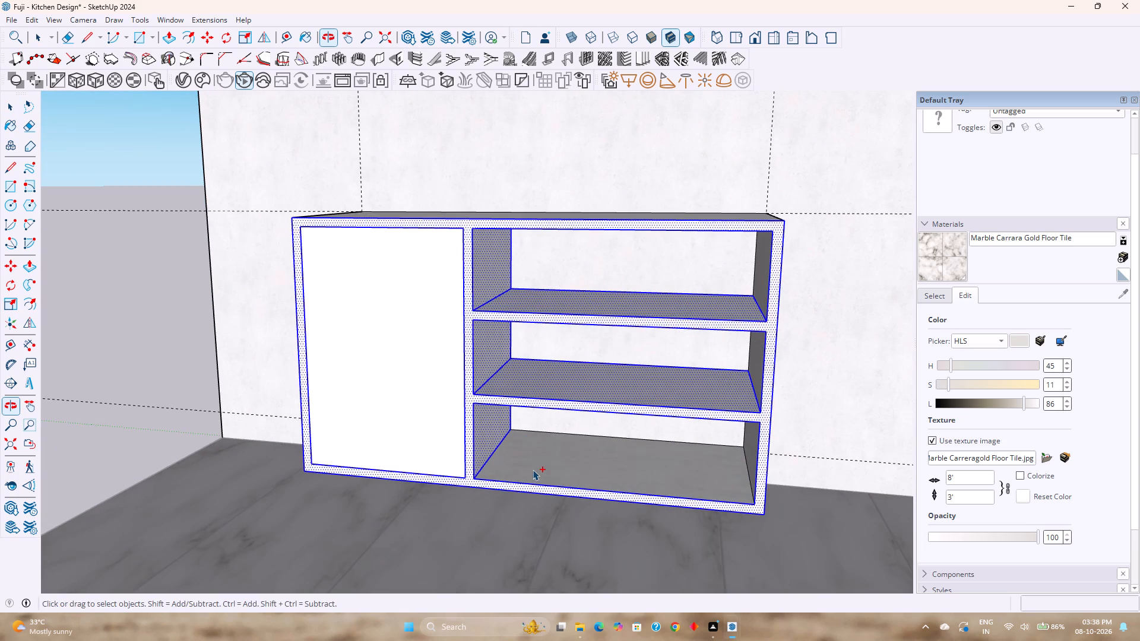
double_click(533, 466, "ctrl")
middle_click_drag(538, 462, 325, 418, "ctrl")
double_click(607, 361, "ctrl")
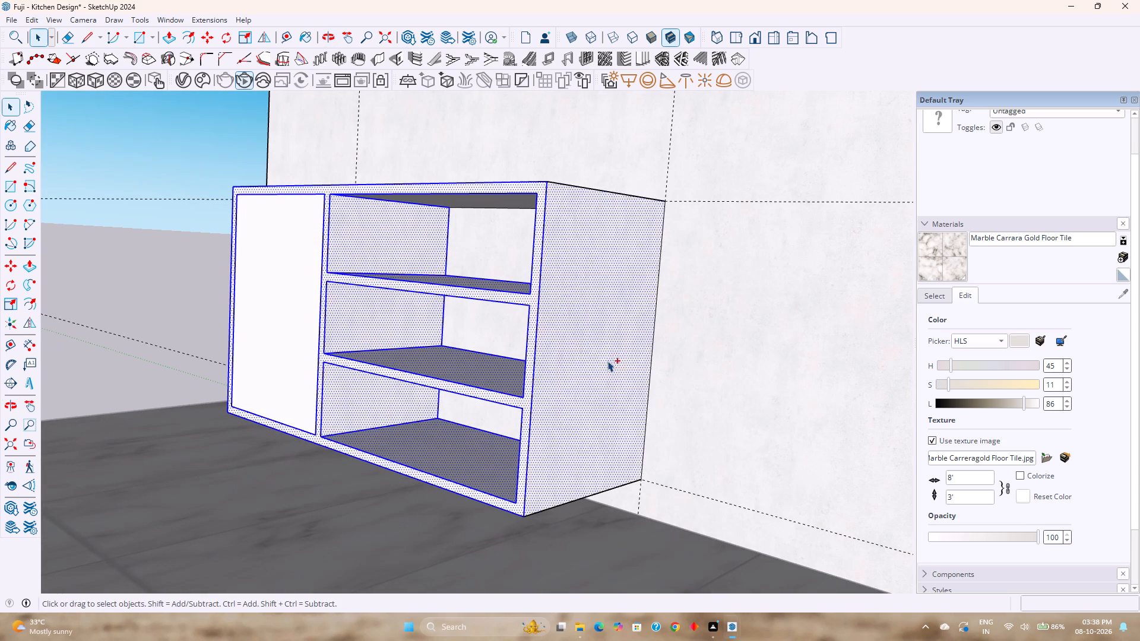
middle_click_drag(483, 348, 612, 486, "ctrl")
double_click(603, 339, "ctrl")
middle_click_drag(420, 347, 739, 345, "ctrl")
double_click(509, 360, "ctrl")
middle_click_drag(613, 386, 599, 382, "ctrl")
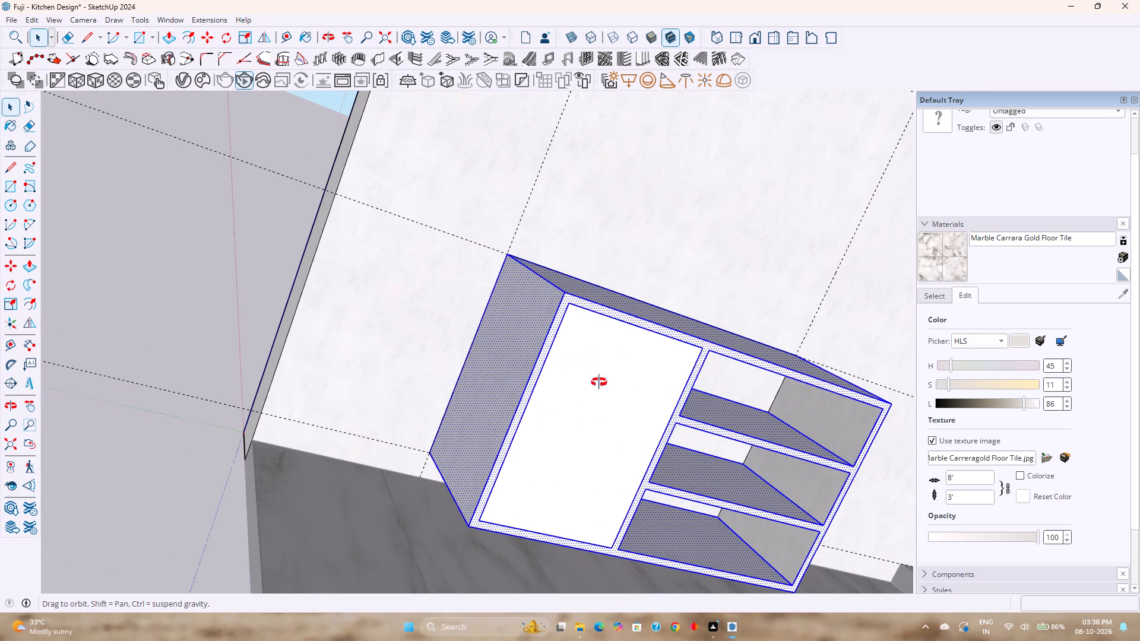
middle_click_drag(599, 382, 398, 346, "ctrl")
Drop the face selection and undo the rectangle covering the narrower compartment's front opening.
key("space")
left_click(439, 362)
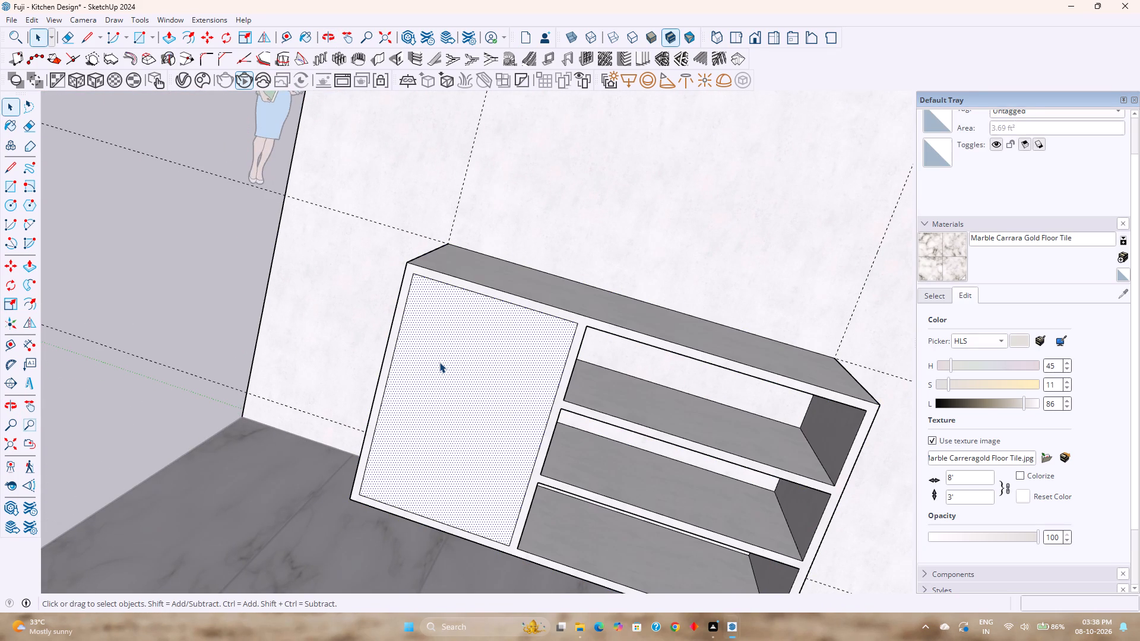
key("ctrl+z")
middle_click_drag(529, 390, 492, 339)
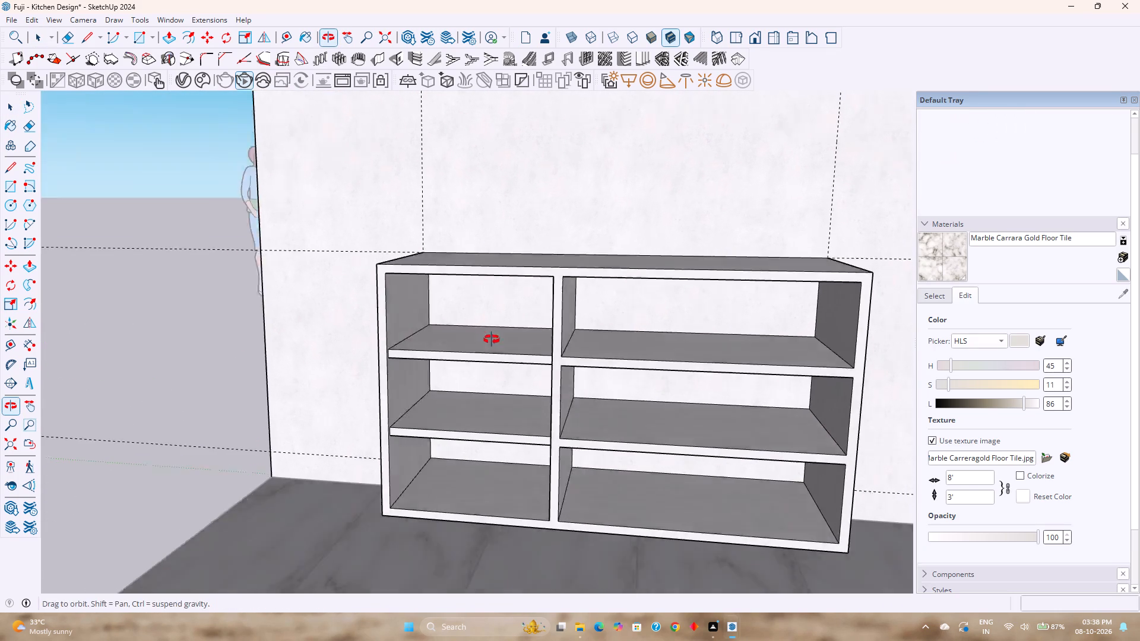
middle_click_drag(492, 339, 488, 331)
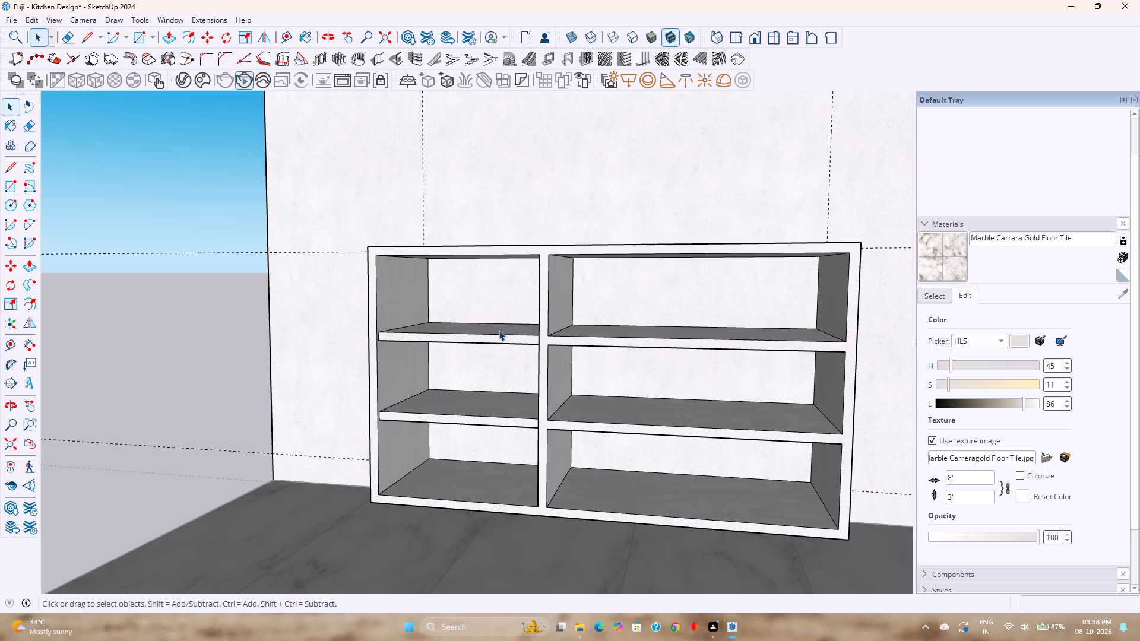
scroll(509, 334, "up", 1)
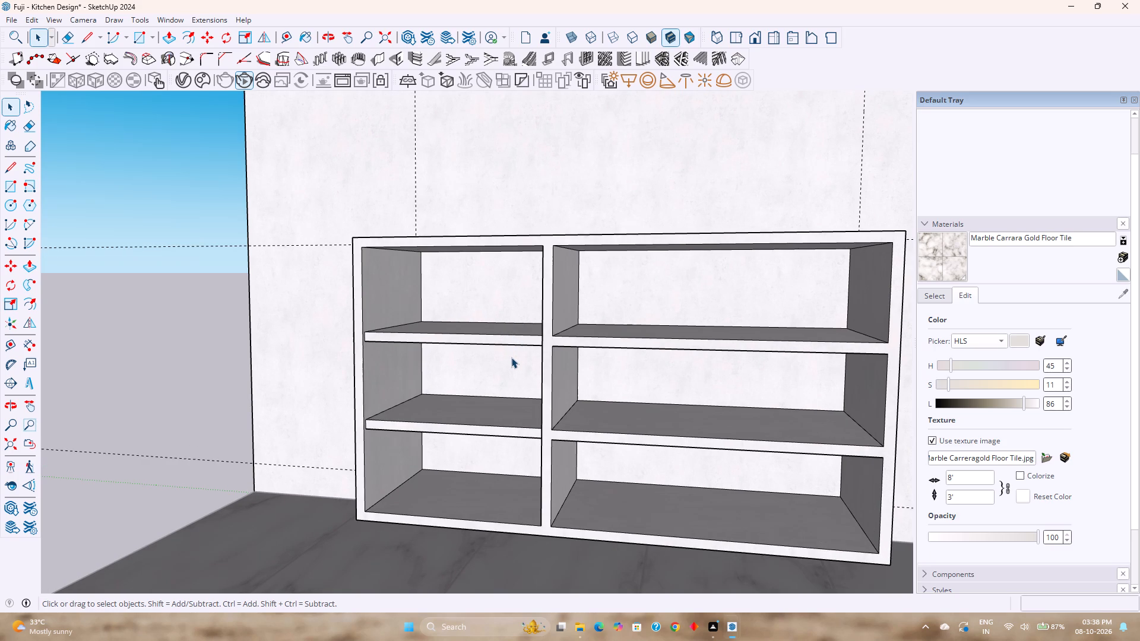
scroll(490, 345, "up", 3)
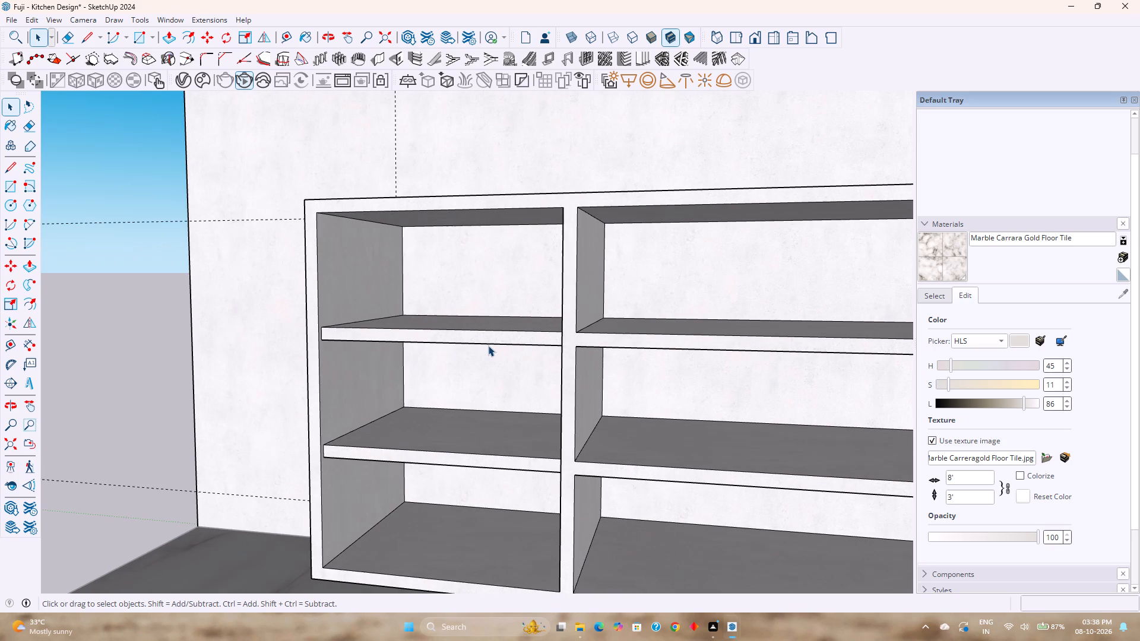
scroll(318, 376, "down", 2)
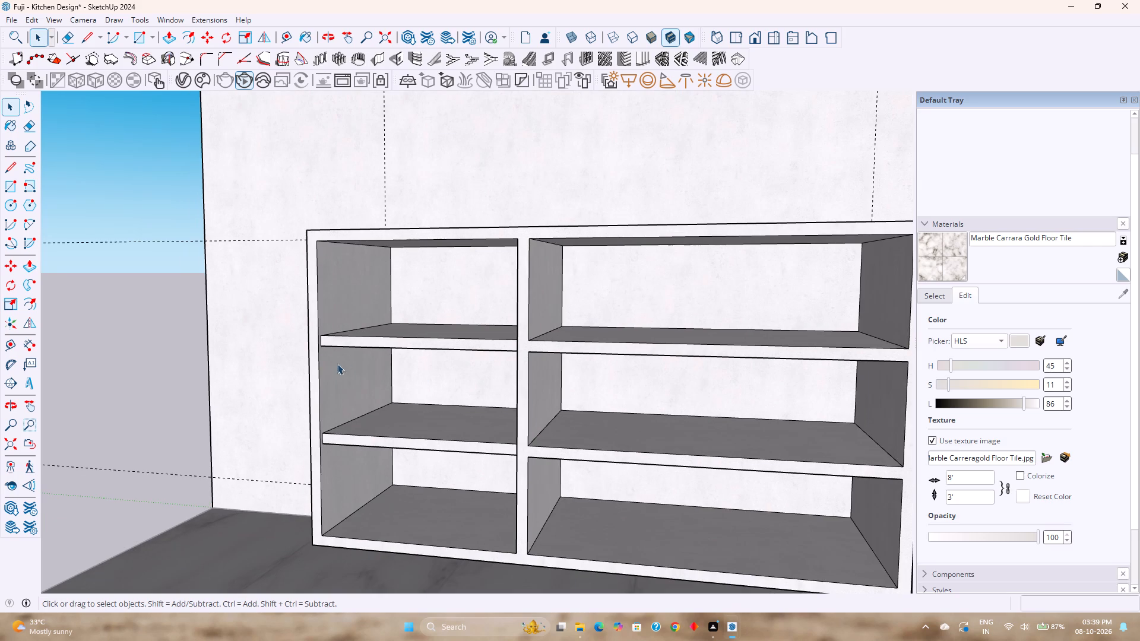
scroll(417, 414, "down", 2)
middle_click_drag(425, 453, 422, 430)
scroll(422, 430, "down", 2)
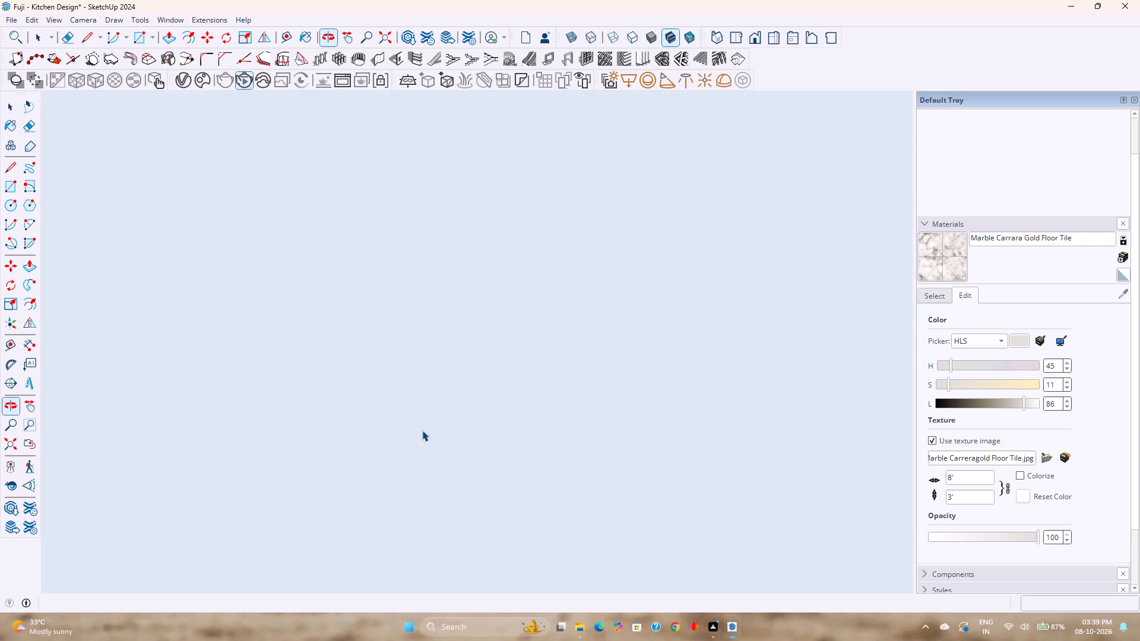
Select all geometry of the shelved two-compartment cabinet and make it a group.
left_click(7, 447)
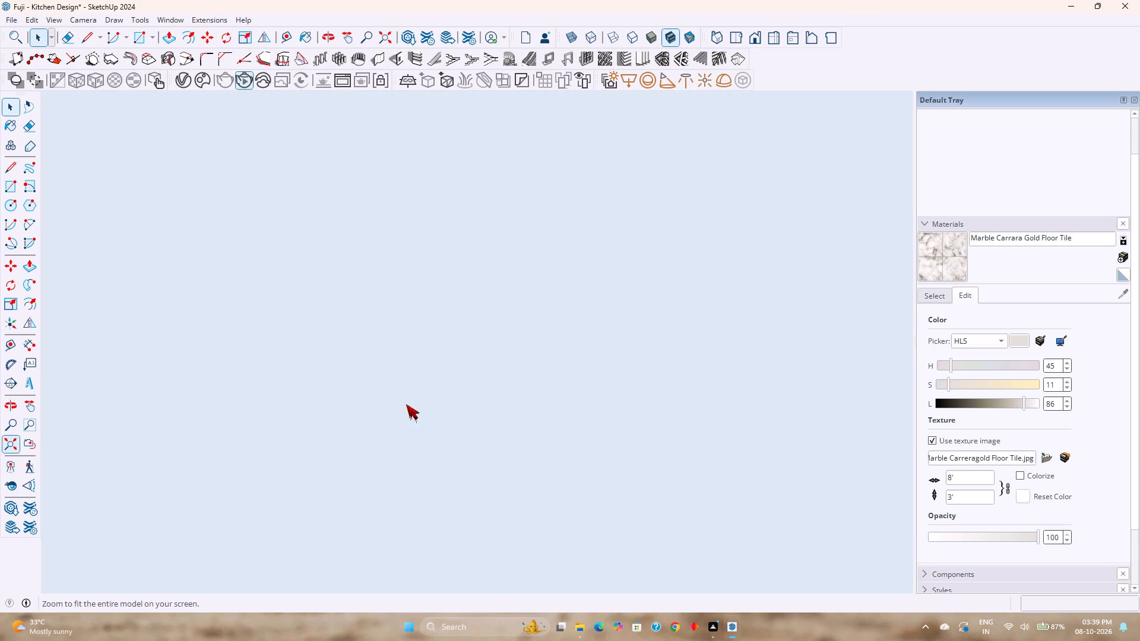
middle_click_drag(449, 389, 471, 598)
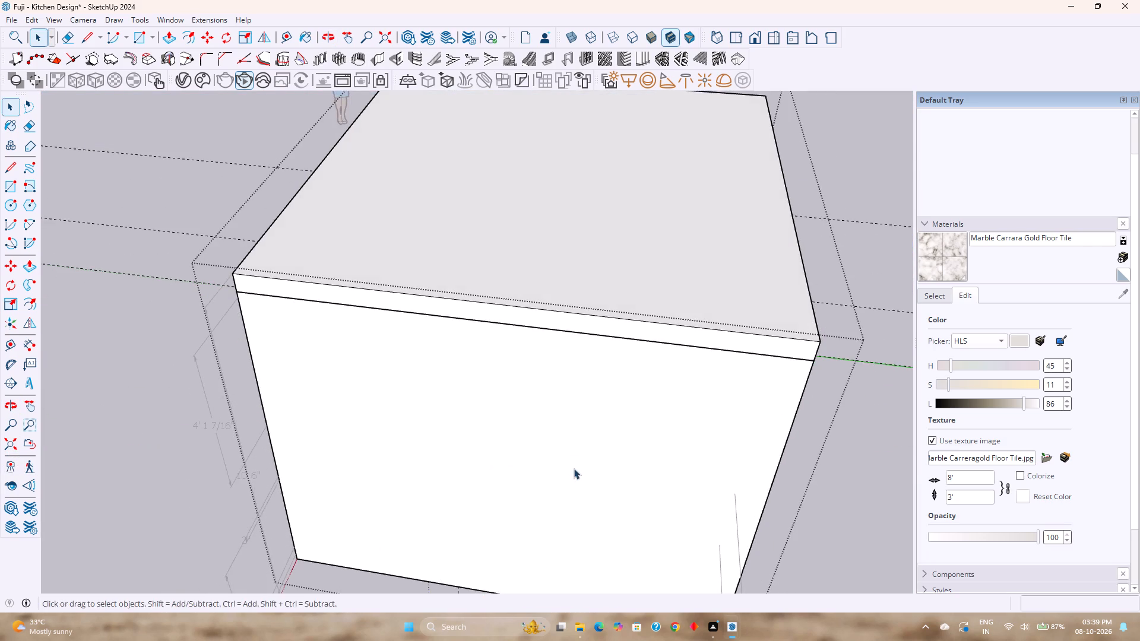
middle_click_drag(574, 468, 846, 430)
scroll(334, 358, "up", 9)
scroll(416, 399, "down", 1)
scroll(416, 399, "up", 3)
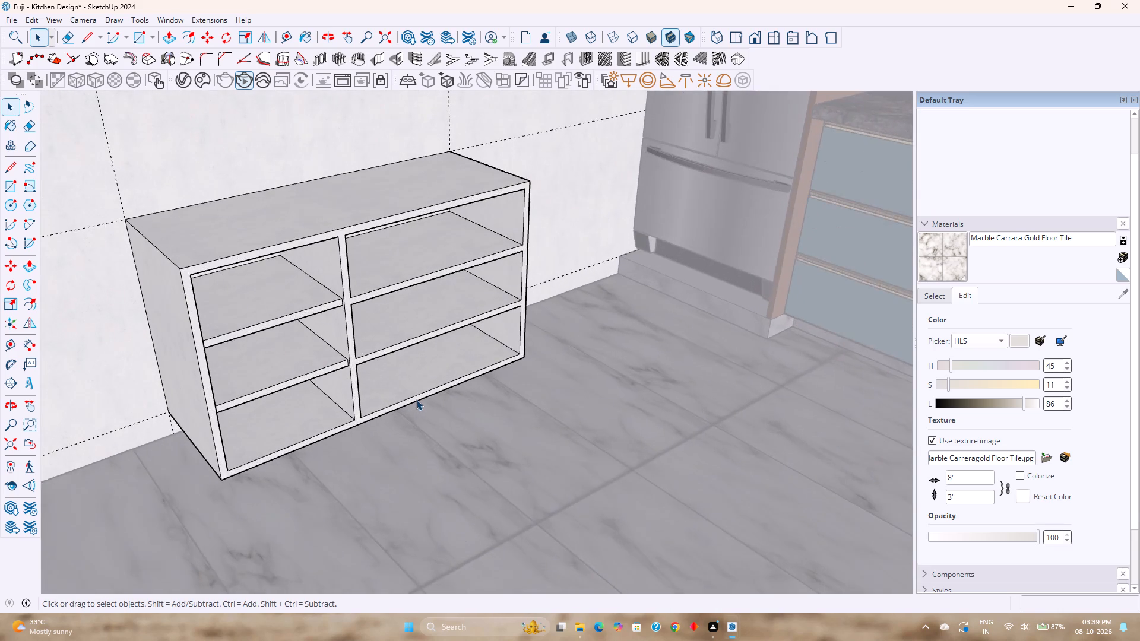
middle_click_drag(441, 426, 492, 487, "shift")
middle_click_drag(503, 488, 373, 421)
middle_click_drag(392, 410, 468, 503, "shift")
middle_click(463, 490)
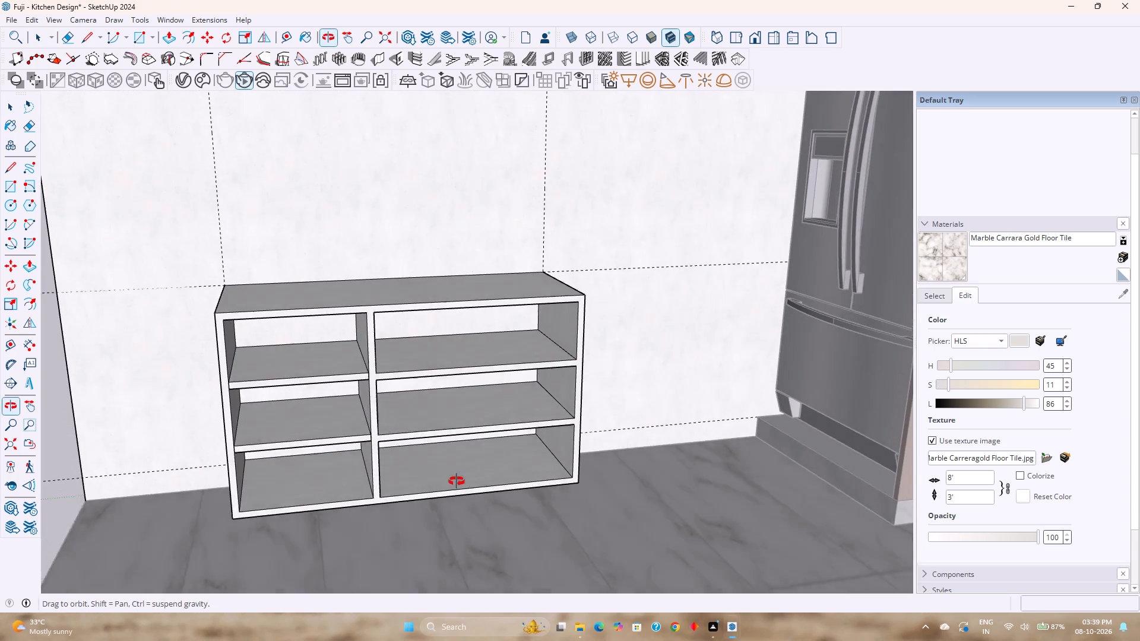
scroll(450, 459, "up", 2)
middle_click_drag(449, 452, 465, 430, "shift")
middle_click_drag(482, 449, 454, 400)
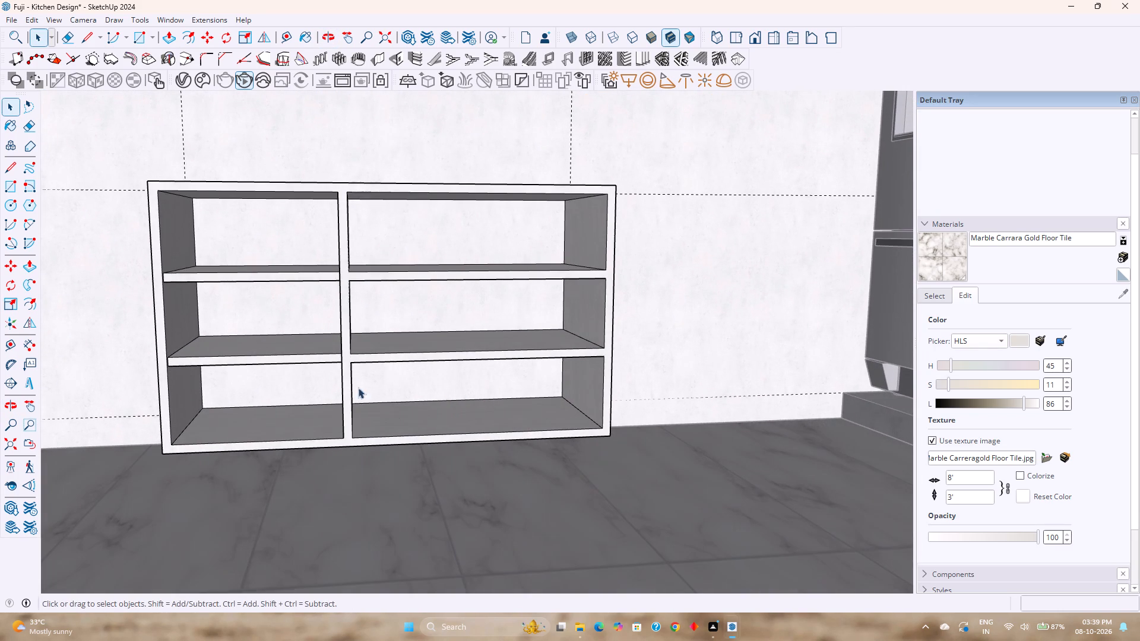
left_click_drag(107, 134, 655, 456)
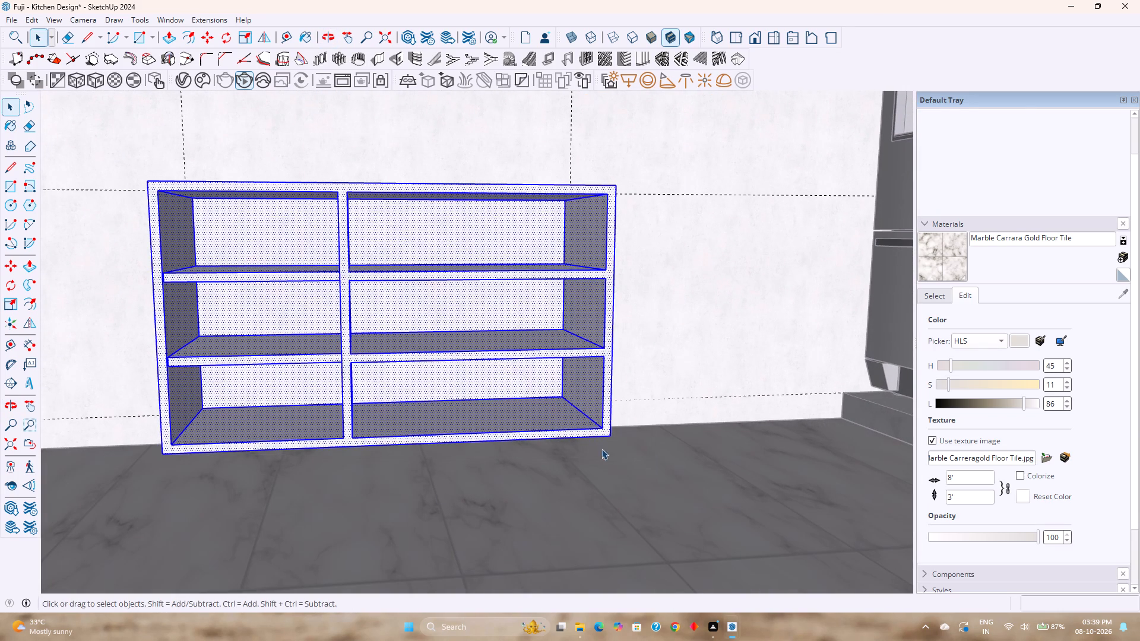
middle_click_drag(587, 443, 761, 532)
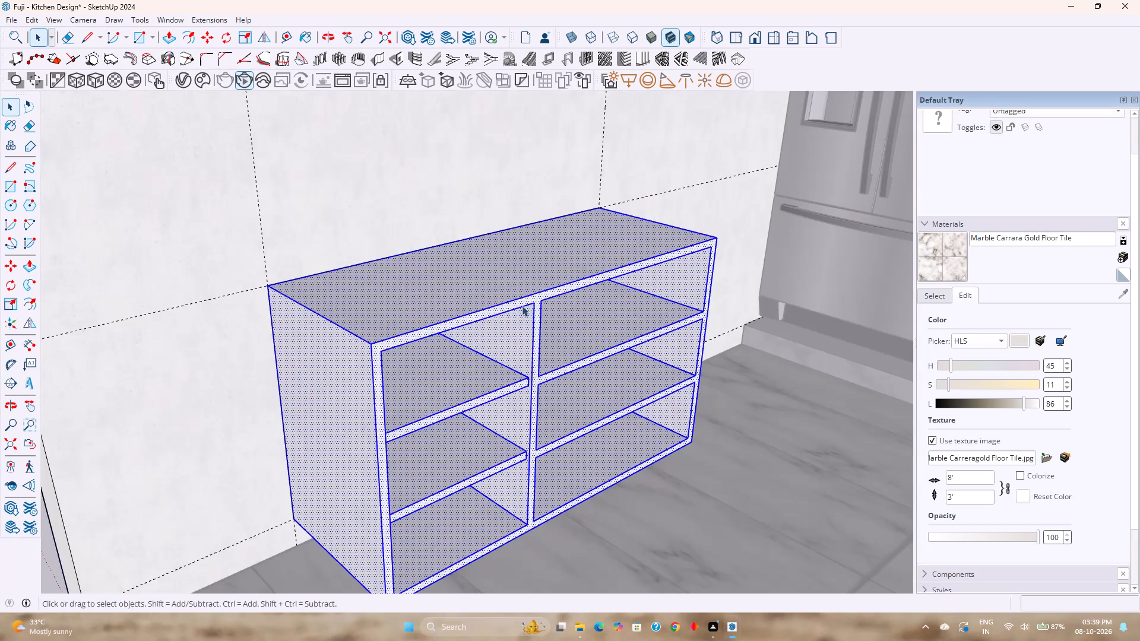
right_click(512, 281)
left_click(568, 386)
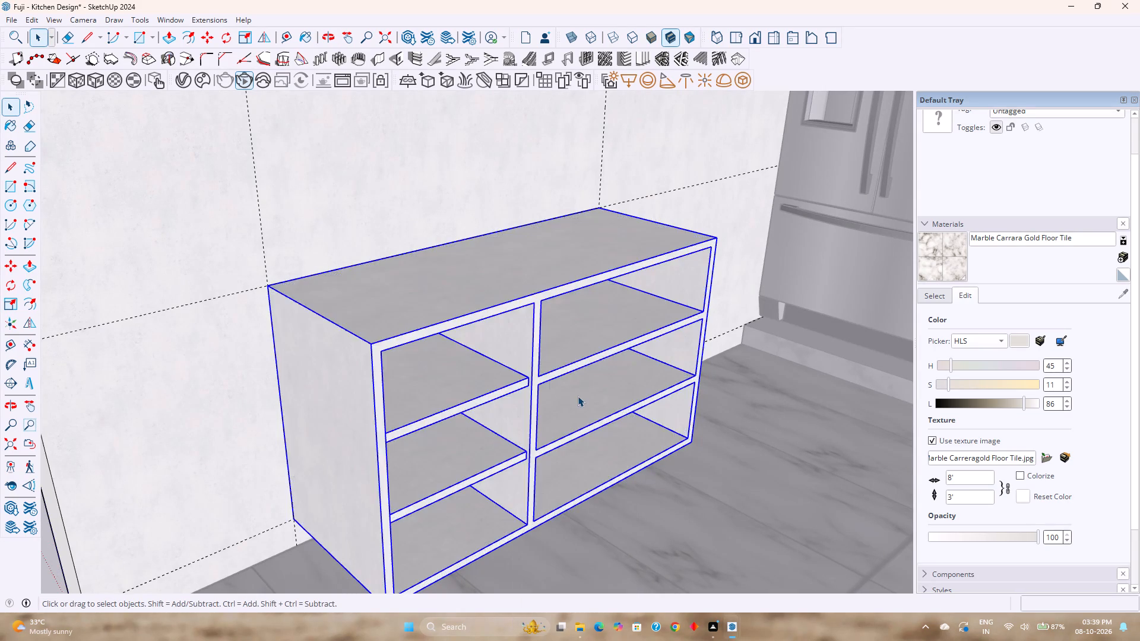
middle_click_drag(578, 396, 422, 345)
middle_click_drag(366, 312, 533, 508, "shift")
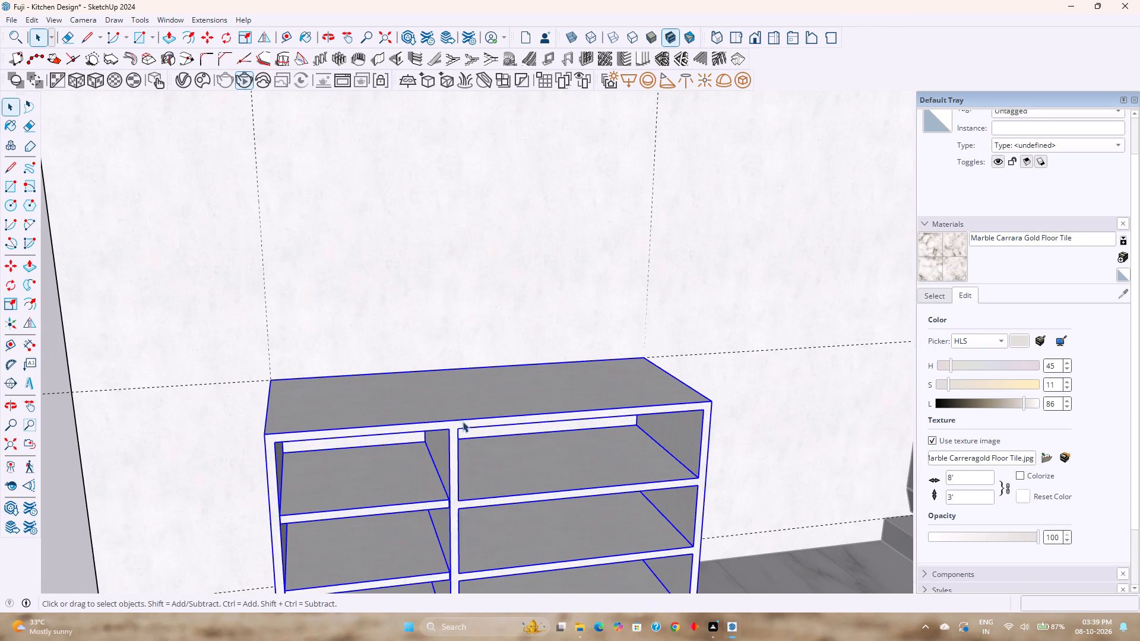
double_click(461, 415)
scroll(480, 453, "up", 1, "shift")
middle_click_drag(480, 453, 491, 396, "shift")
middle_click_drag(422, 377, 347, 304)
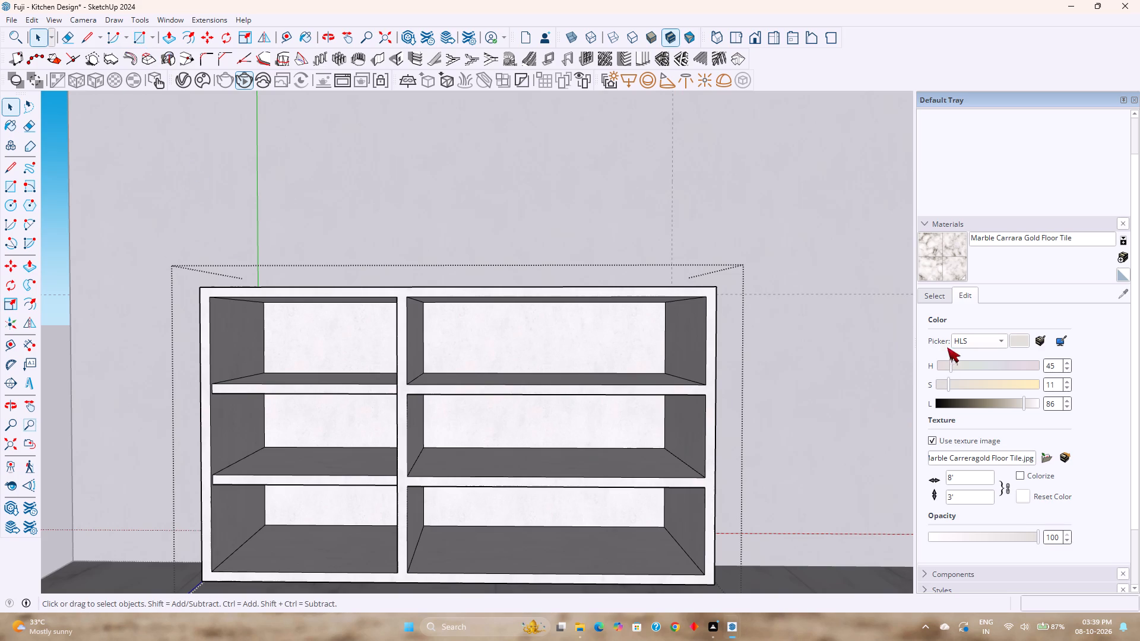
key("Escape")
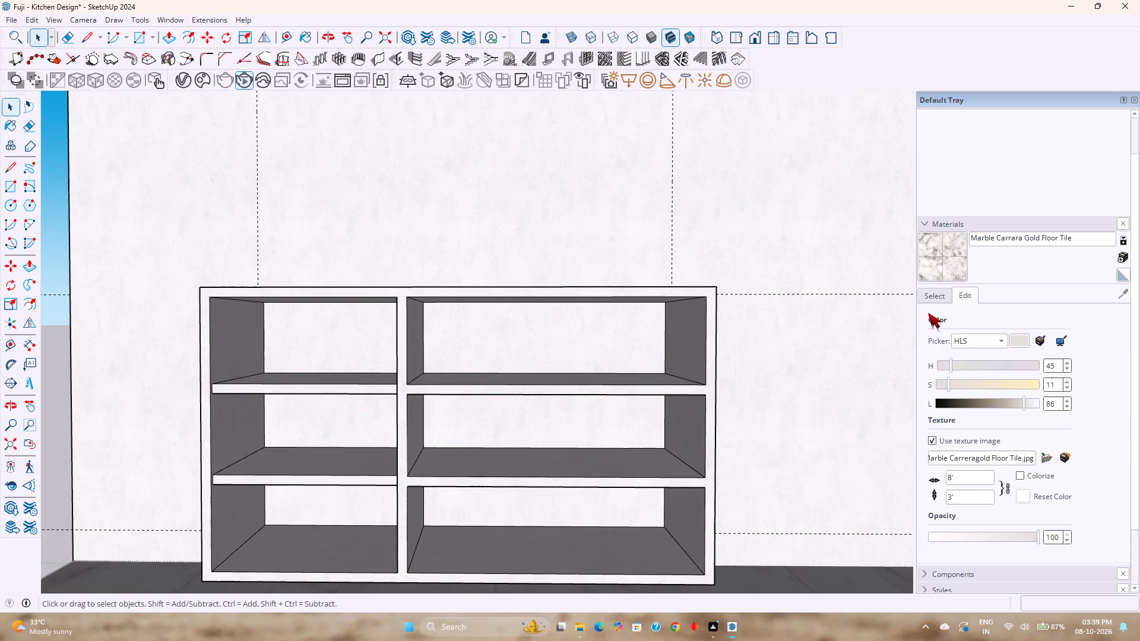
Try to paint the whole closed cabinet group white with Color M00 from the Colors collection.
left_click(932, 298)
double_click(996, 319)
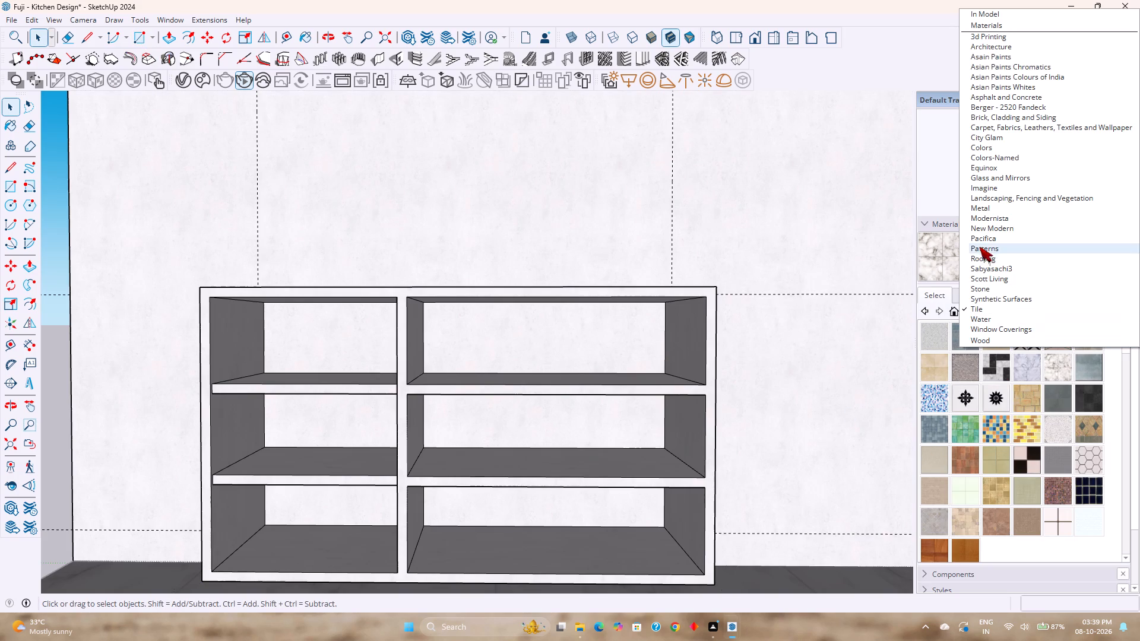
left_click(983, 151)
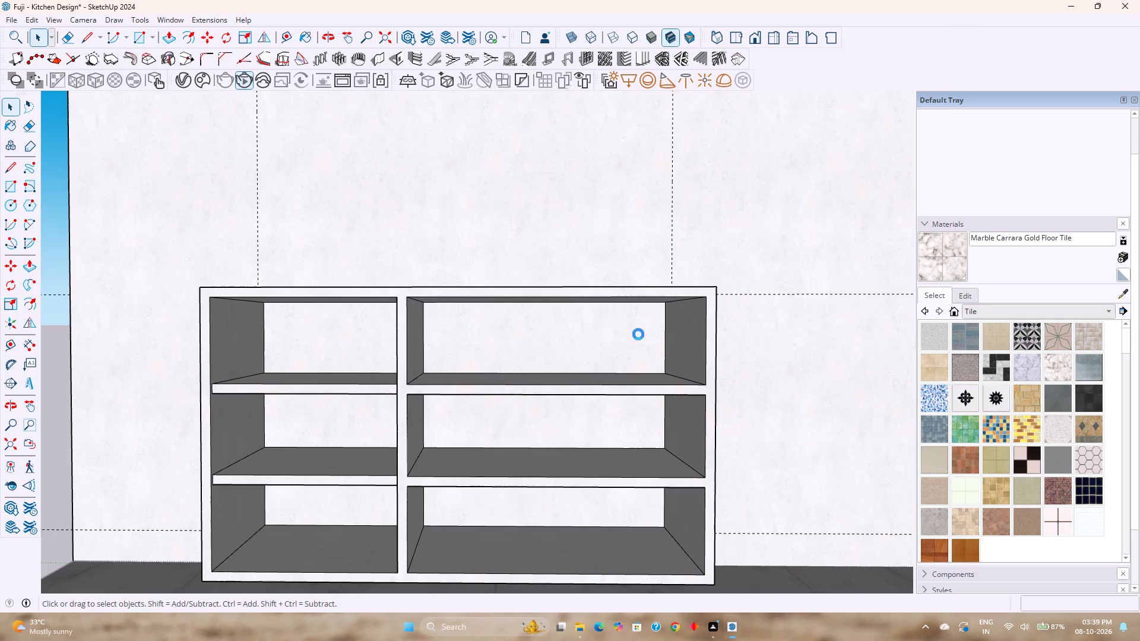
left_click(36, 20)
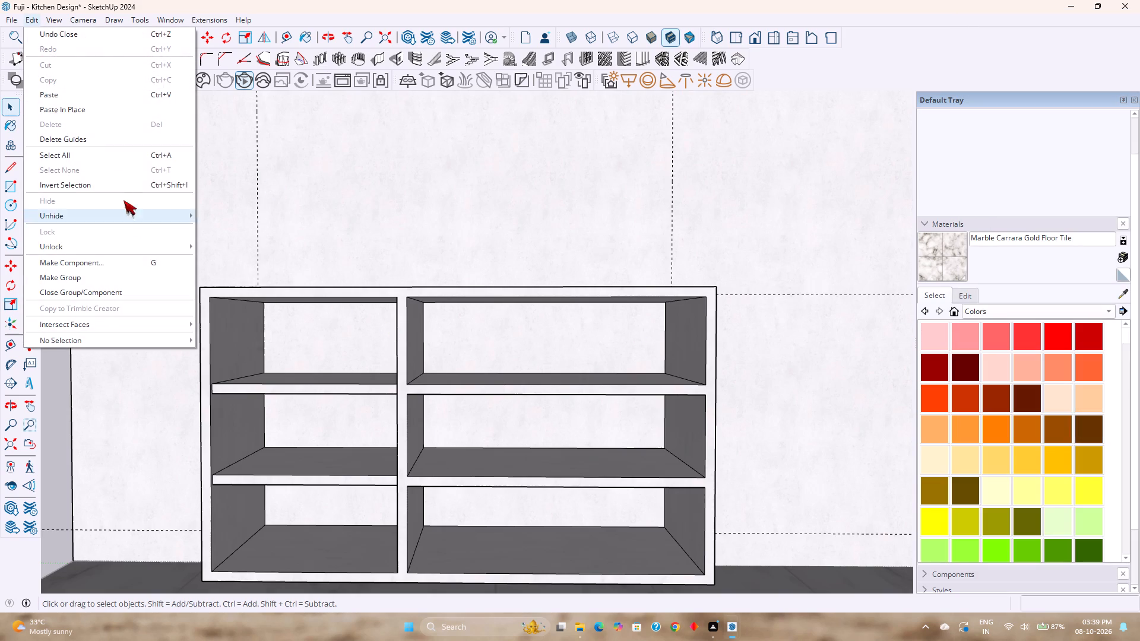
key("Escape")
scroll(998, 482, "down", 7)
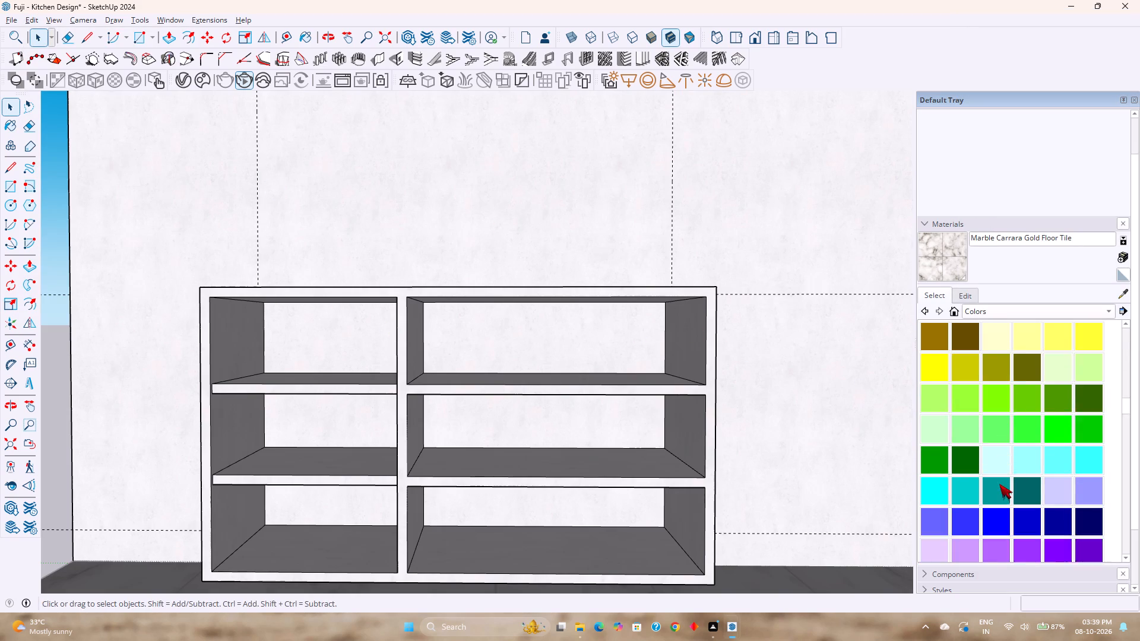
scroll(999, 484, "down", 6)
left_click(938, 471)
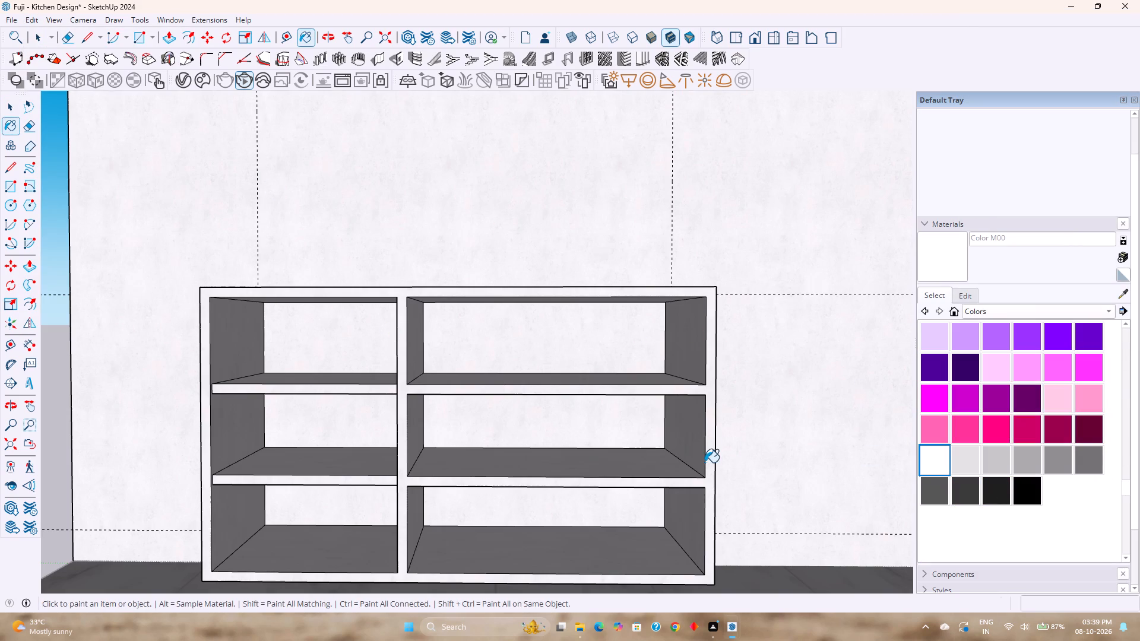
left_click(706, 464)
scroll(667, 511, "up", 8)
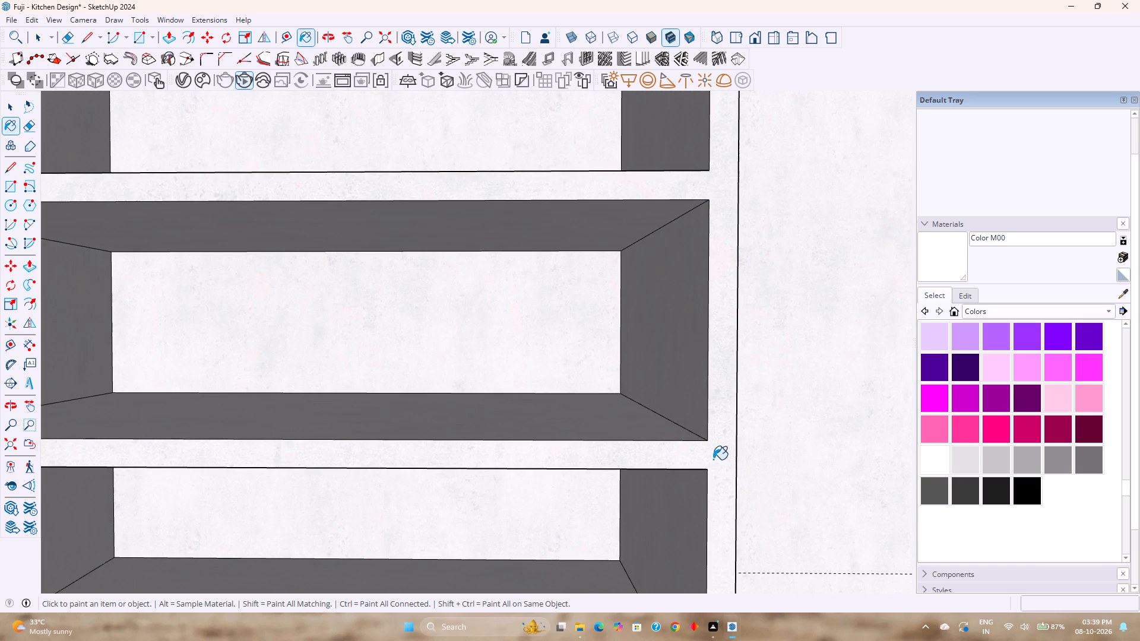
left_click(714, 454)
key("space")
left_click(714, 456)
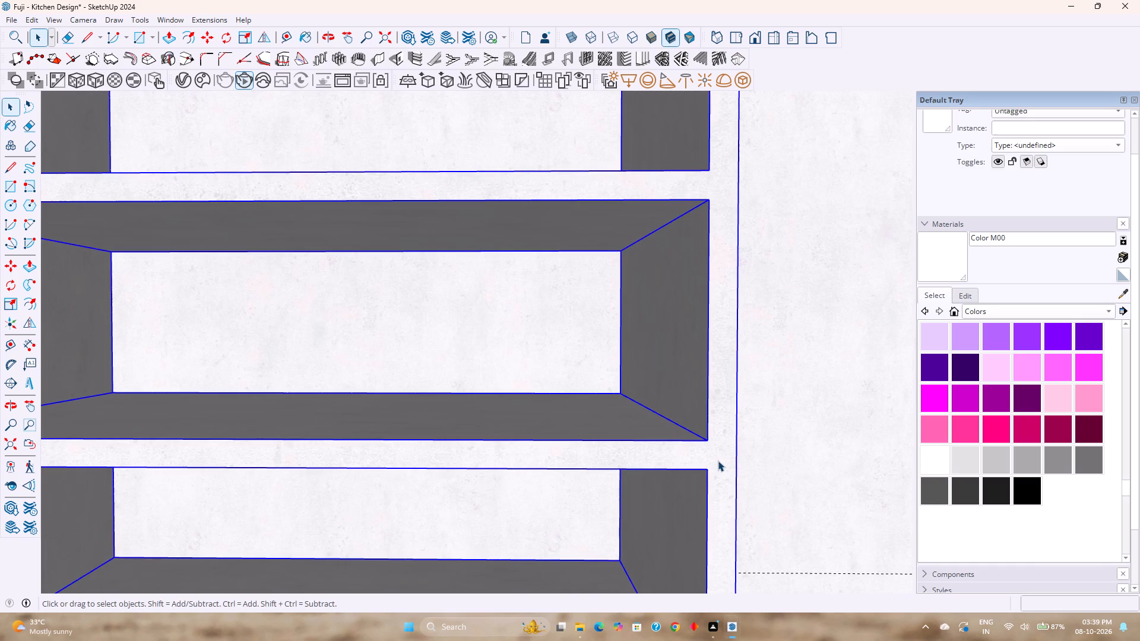
left_click(938, 458)
left_click(720, 465)
key("space")
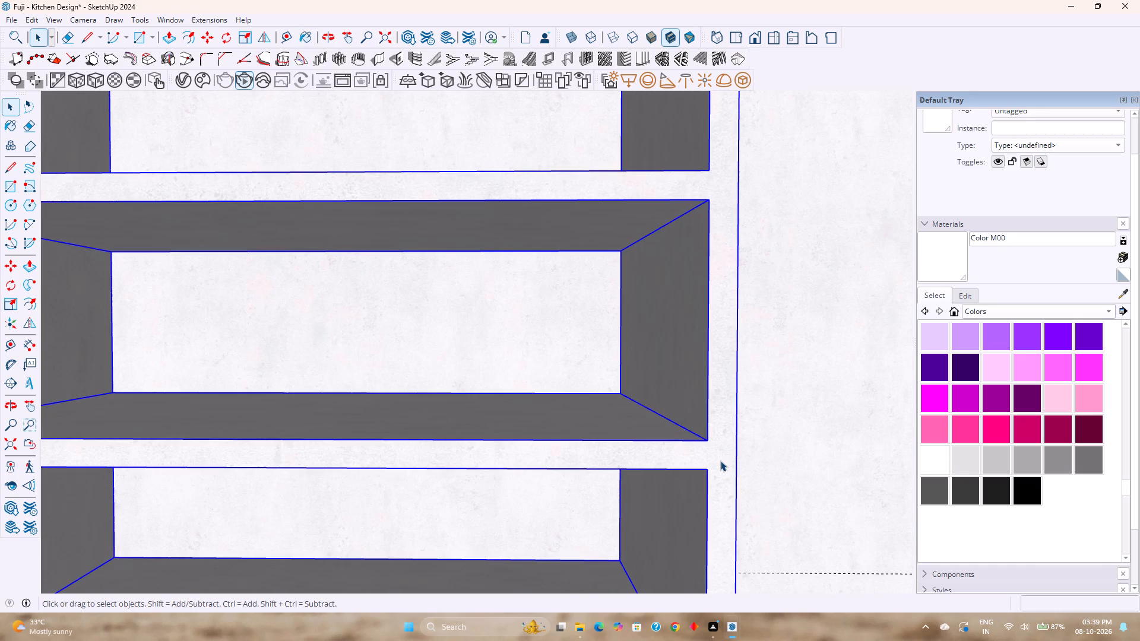
Open the cabinet group for editing and paint its front frame face with Color M00.
double_click(720, 461)
left_click(936, 462)
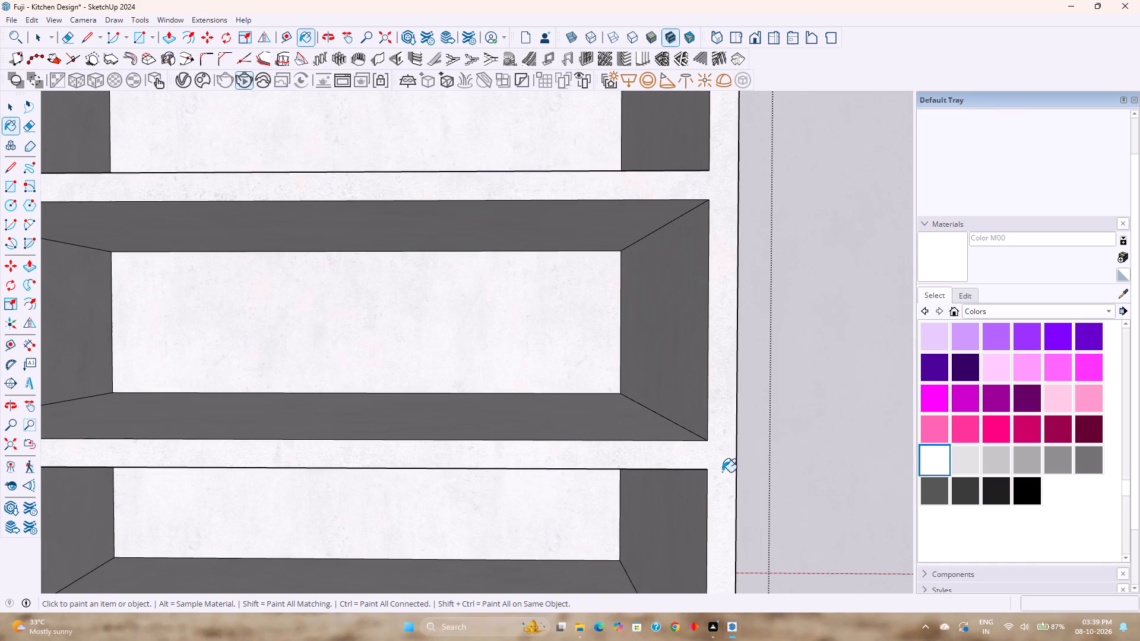
left_click(720, 472)
Paint the shelf tops and bottom surfaces of both compartments with Color M00.
middle_click_drag(702, 455, 868, 579)
left_click(617, 417)
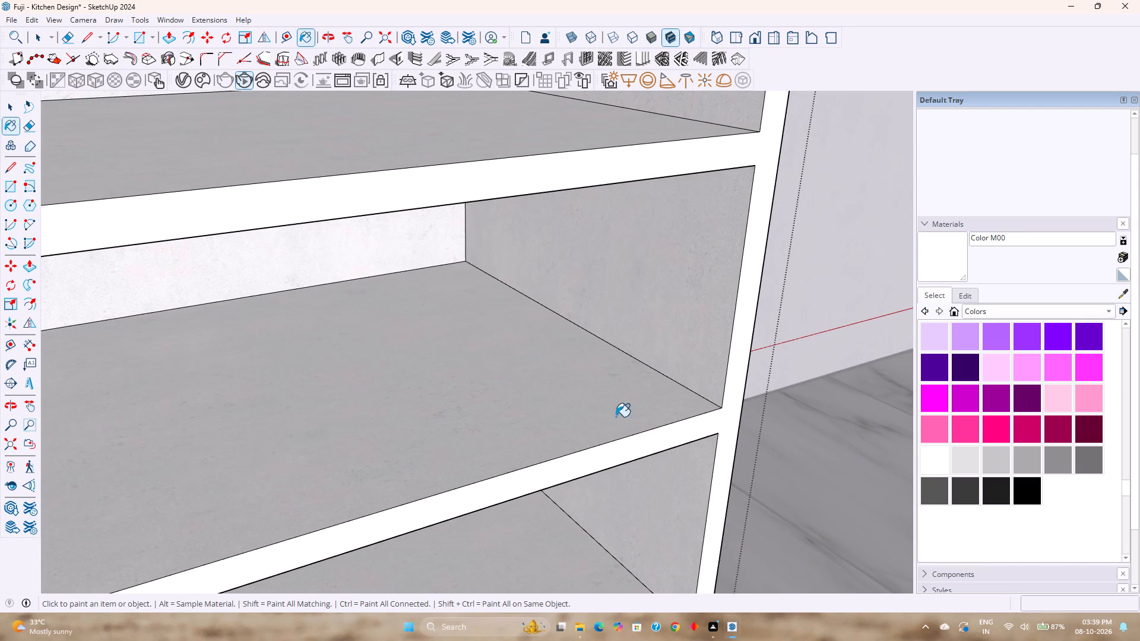
left_click(682, 334)
scroll(688, 407, "down", 12)
left_click(598, 310)
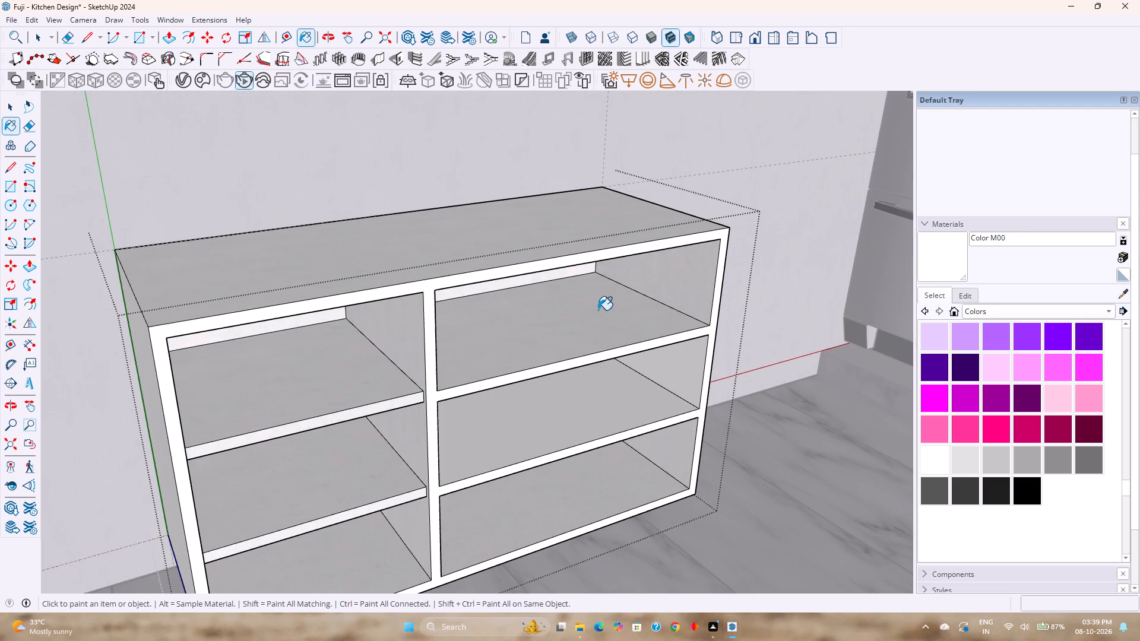
left_click(349, 379)
left_click(343, 456)
left_click(551, 458)
left_click(559, 495)
left_click(509, 423)
left_click(391, 547)
left_click(408, 528)
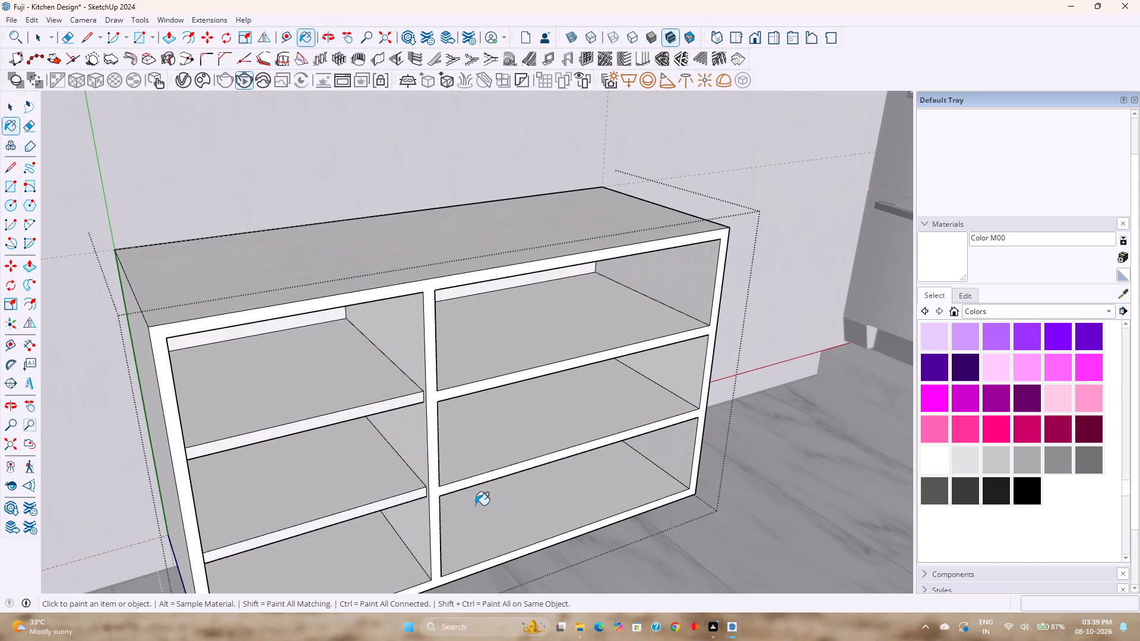
Paint the wider compartment's divider faces, three back faces and inner faces on the refrigerator side with Color M00.
scroll(508, 504, "down", 1)
middle_click_drag(508, 504, 324, 456)
left_click(199, 399)
left_click(188, 334)
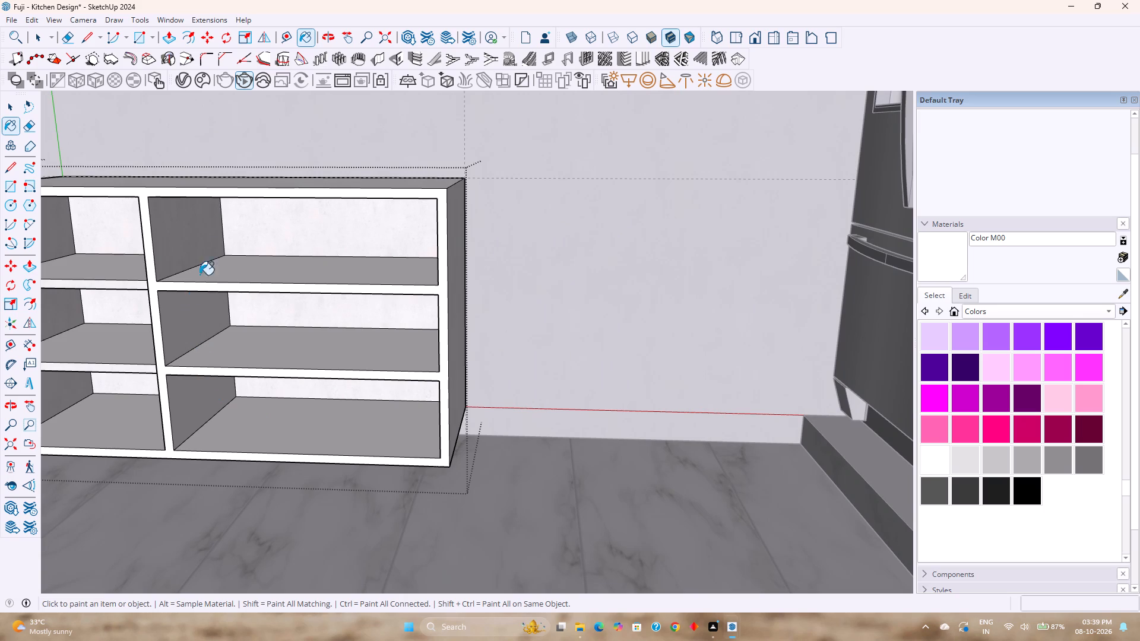
left_click(198, 236)
left_click(300, 223)
left_click(324, 318)
left_click(294, 387)
middle_click_drag(290, 394, 559, 332)
left_click(555, 293)
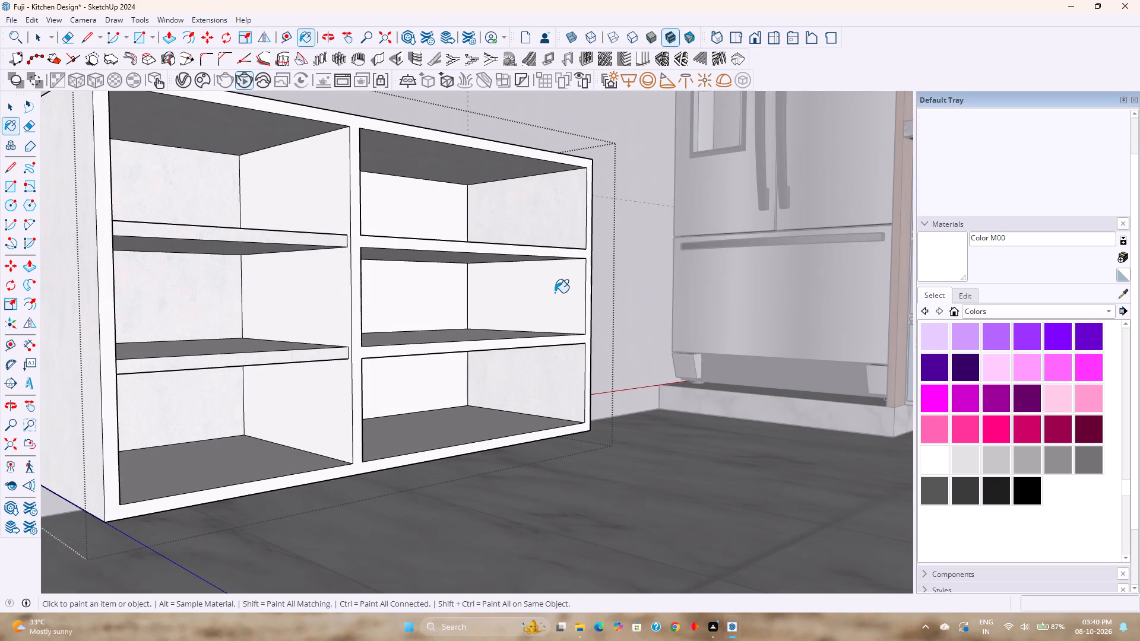
left_click(550, 220)
left_click(555, 384)
Paint the wider compartment's floor, middle shelf and top underside, plus the narrower compartment's top underside and two shelves, with Color M00.
middle_click_drag(518, 389, 518, 339)
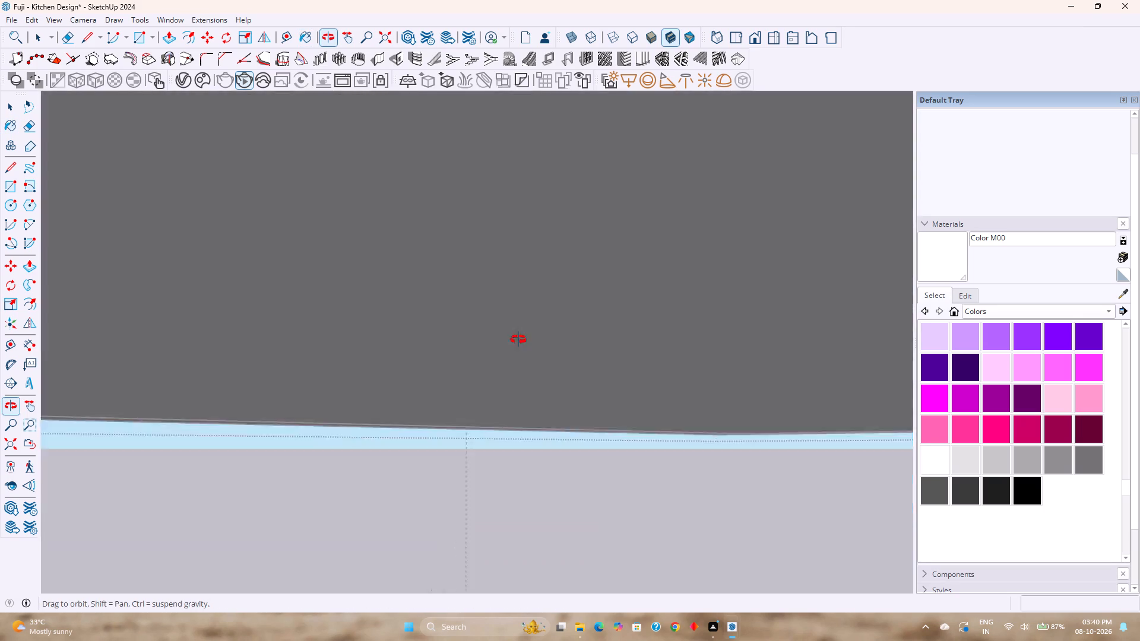
middle_click_drag(518, 339, 535, 391)
middle_click_drag(545, 412, 586, 472, "shift")
left_click(520, 491)
left_click(527, 410)
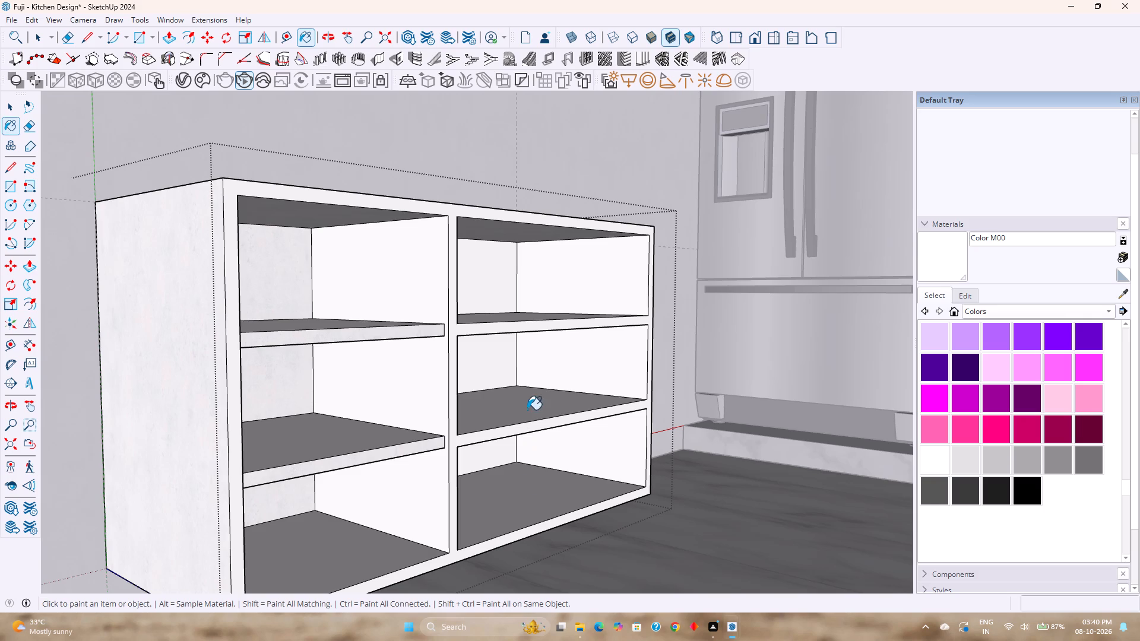
left_click(518, 233)
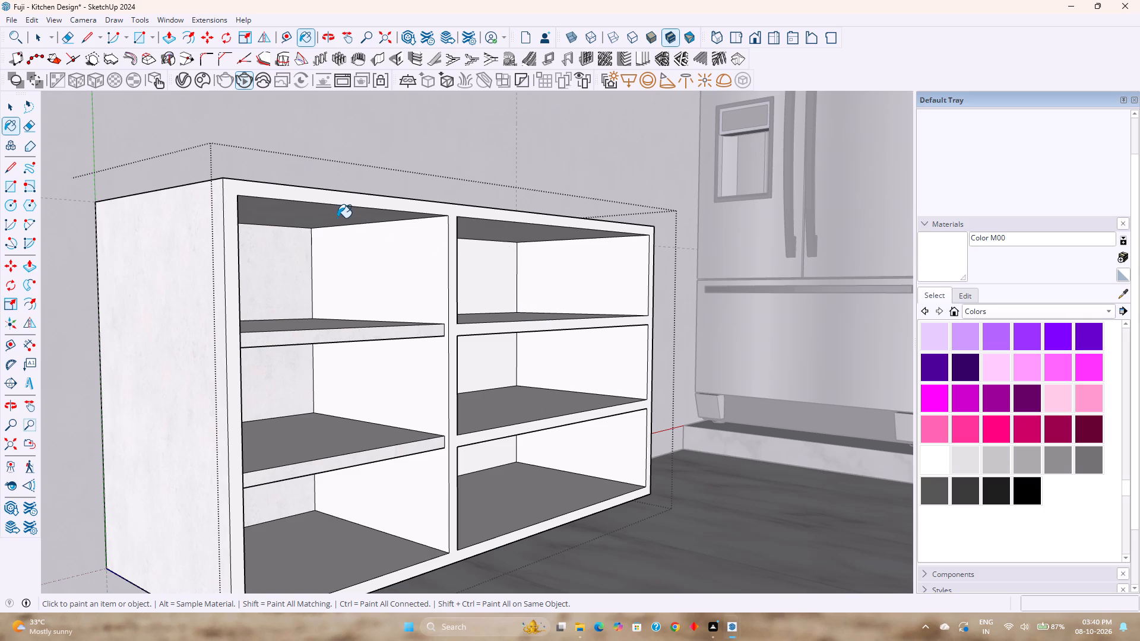
left_click(337, 218)
left_click(311, 325)
left_click(316, 431)
Paint the cabinet's outer side away from the refrigerator and its top face with Color M00.
middle_click_drag(414, 468, 534, 500, "shift")
middle_click_drag(549, 500, 707, 515)
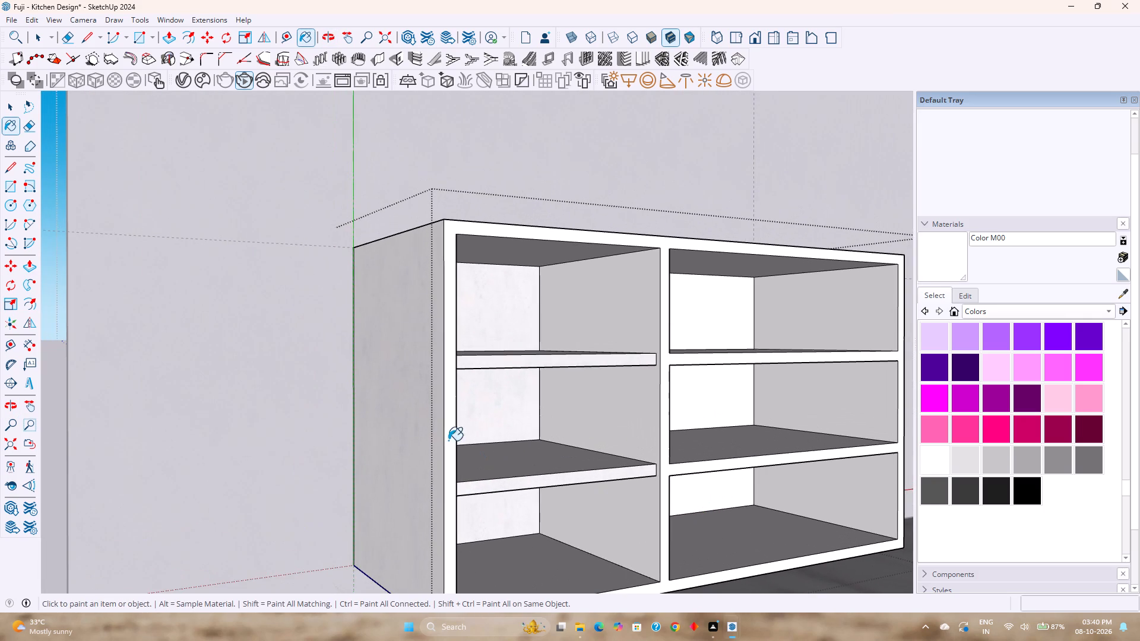
left_click(422, 413)
middle_click_drag(604, 376, 554, 481)
left_click(547, 419)
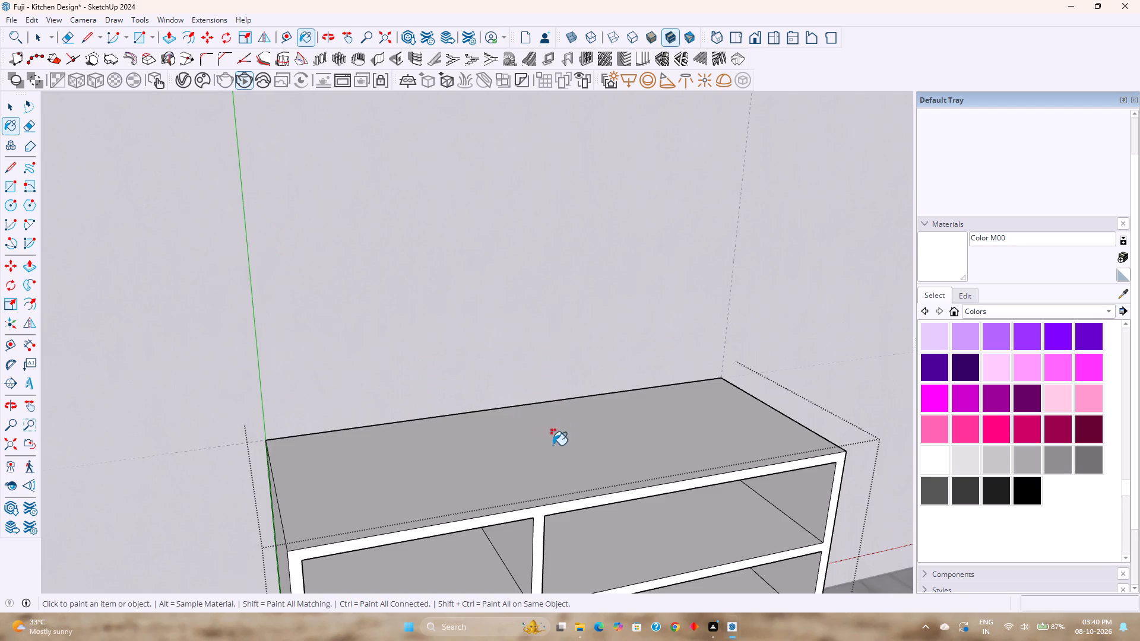
Paint the narrower compartment's three back faces and two shelf front edges with Color M00.
middle_click_drag(546, 466, 613, 328, "shift")
middle_click_drag(739, 496, 560, 295)
scroll(459, 440, "up", 2)
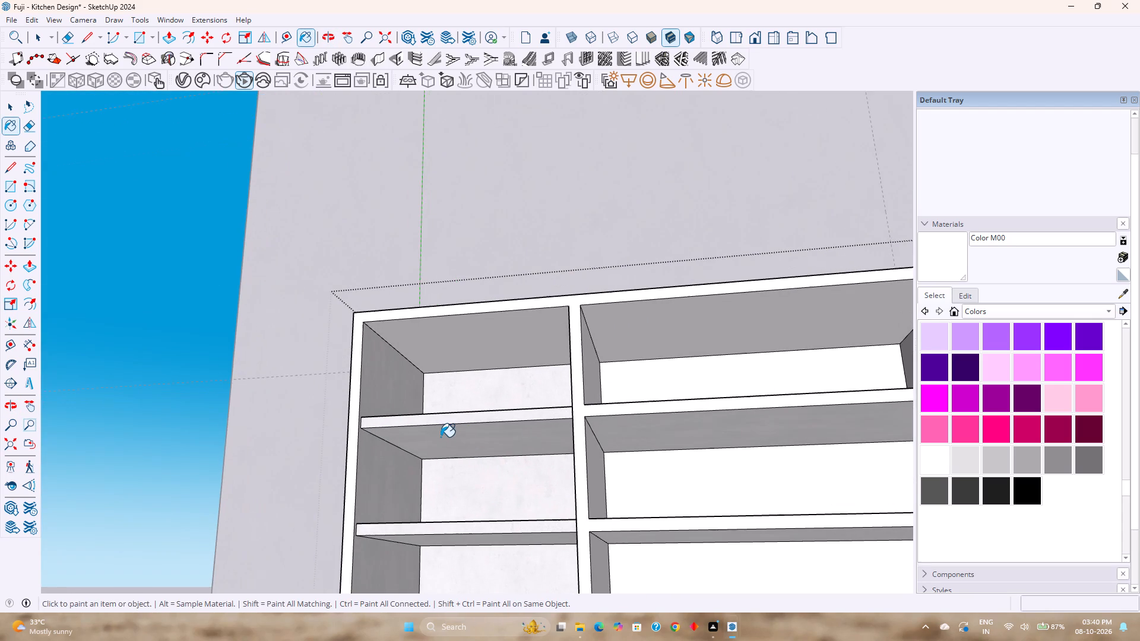
scroll(441, 437, "up", 5)
left_click(471, 503)
left_click(488, 371)
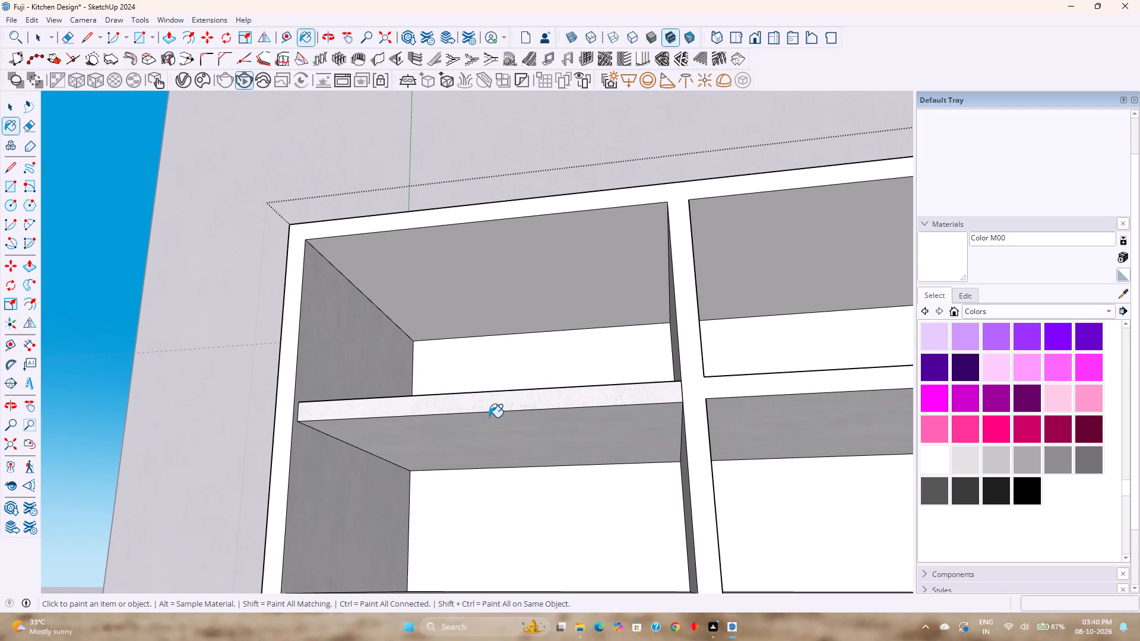
left_click(489, 404)
middle_click_drag(506, 432, 539, 302, "shift")
left_click(559, 443)
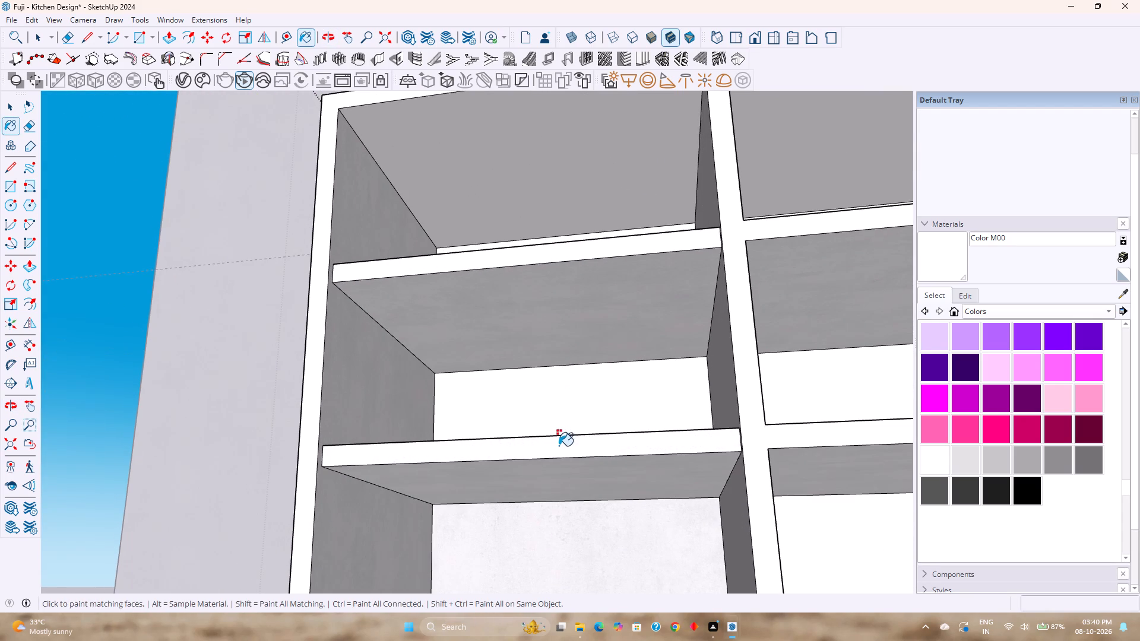
middle_click_drag(556, 445, 515, 259, "shift")
middle_click_drag(590, 431, 648, 513)
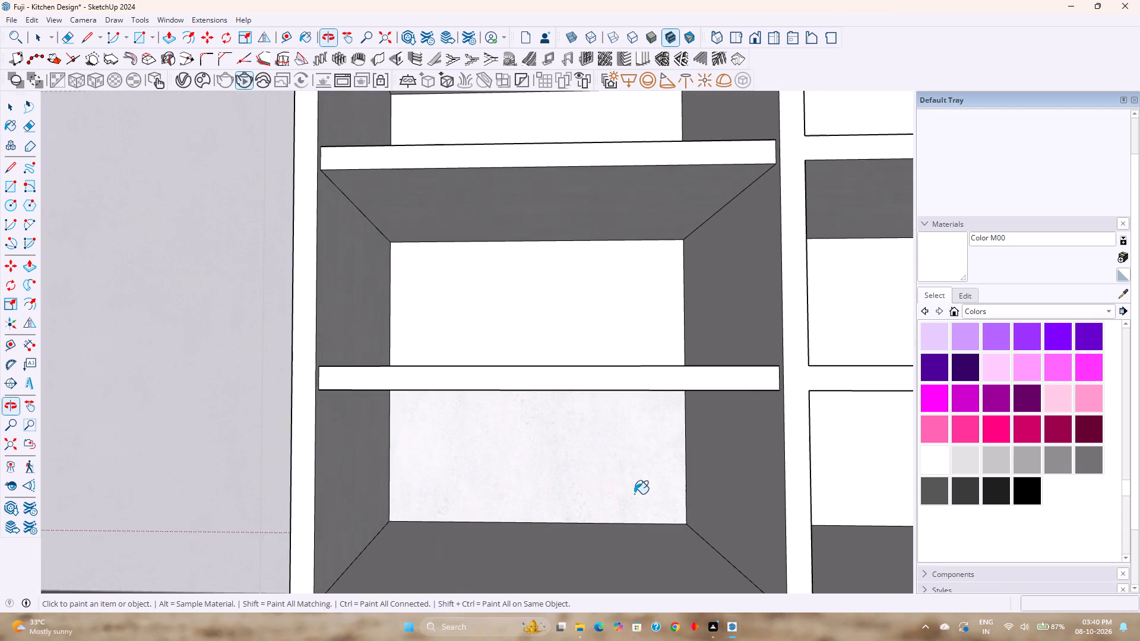
left_click(620, 485)
scroll(620, 478, "down", 4)
left_click(758, 483)
Paint the underside surfaces, outer side's inner face and divider faces of both compartments with Color M00, and leave the cabinet group.
middle_click_drag(777, 479, 522, 445, "shift")
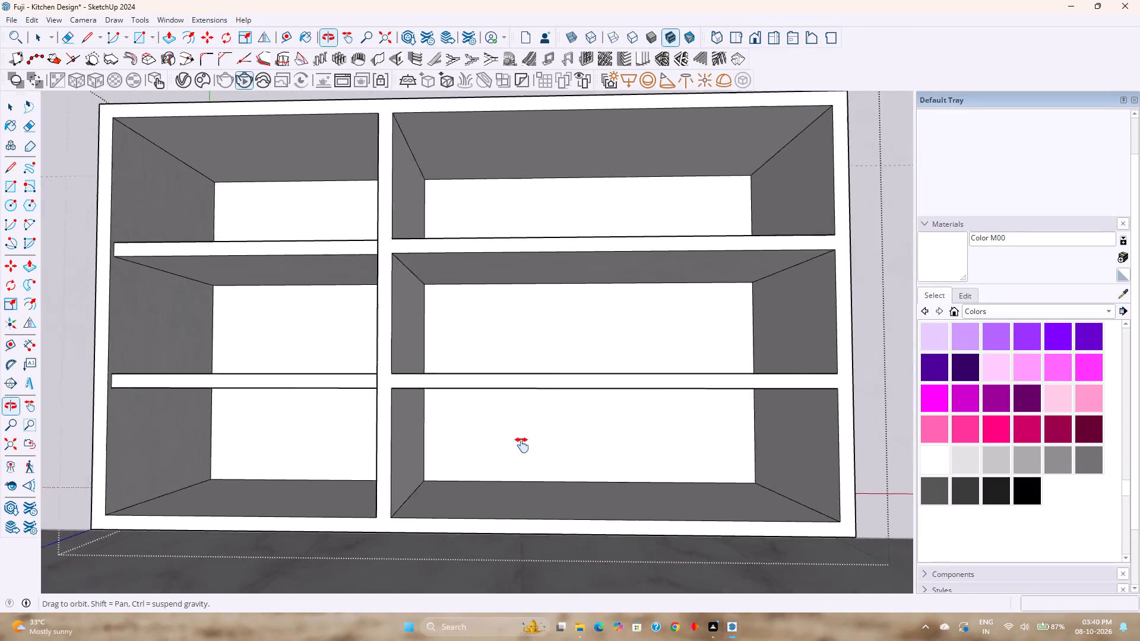
middle_click_drag(522, 445, 673, 499, "shift")
middle_click_drag(669, 499, 664, 448)
middle_click_drag(648, 423, 648, 446, "shift")
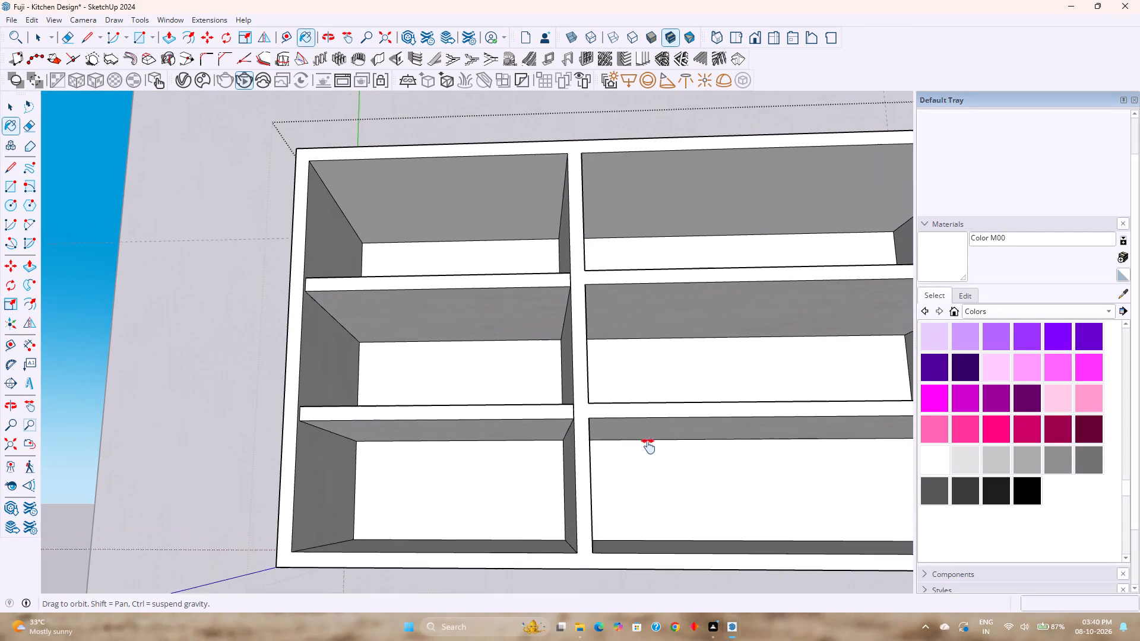
middle_click_drag(648, 446, 610, 421, "shift")
left_click(622, 402)
left_click(607, 296)
left_click(466, 410)
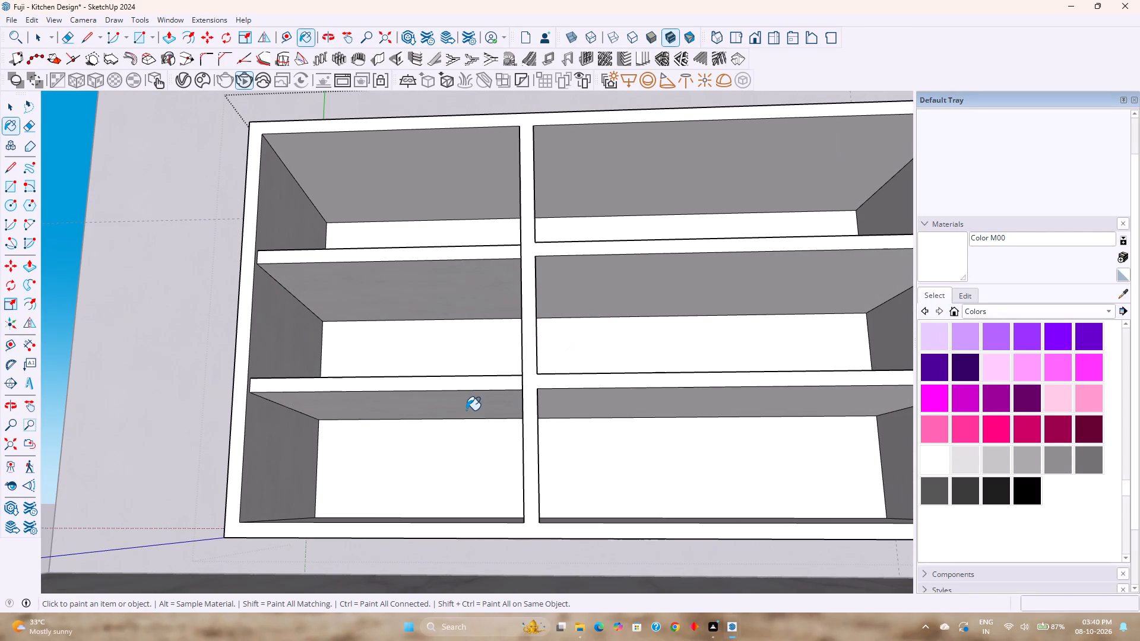
left_click(429, 198)
left_click(542, 158)
left_click(268, 230)
middle_click_drag(356, 371, 498, 528)
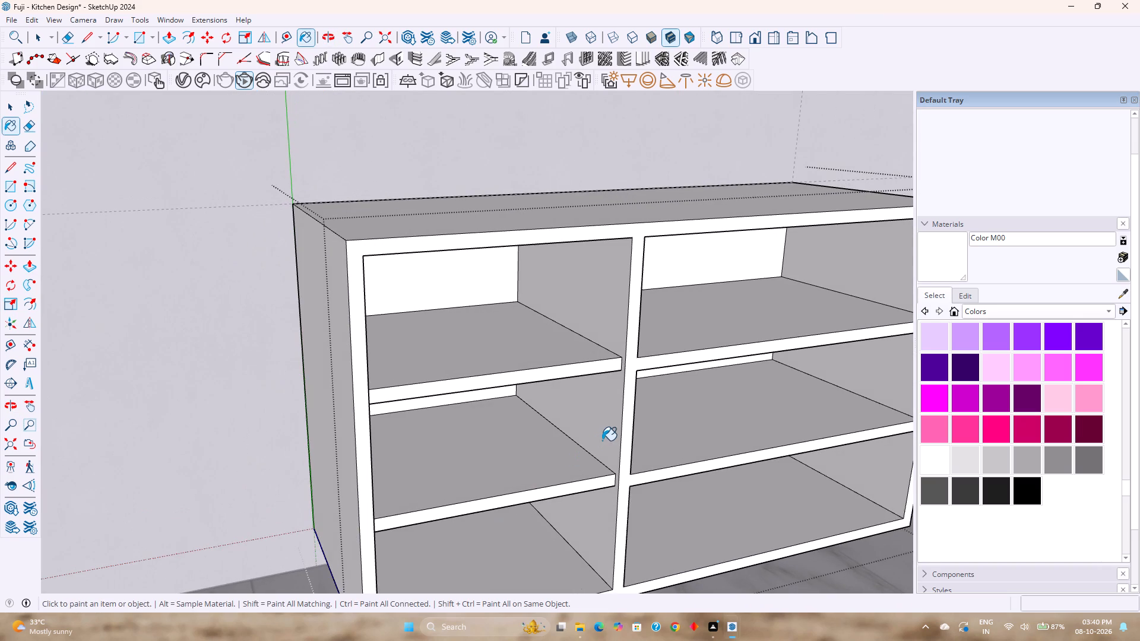
left_click(602, 440)
middle_click_drag(636, 438, 586, 408)
middle_click_drag(611, 410, 321, 394, "shift")
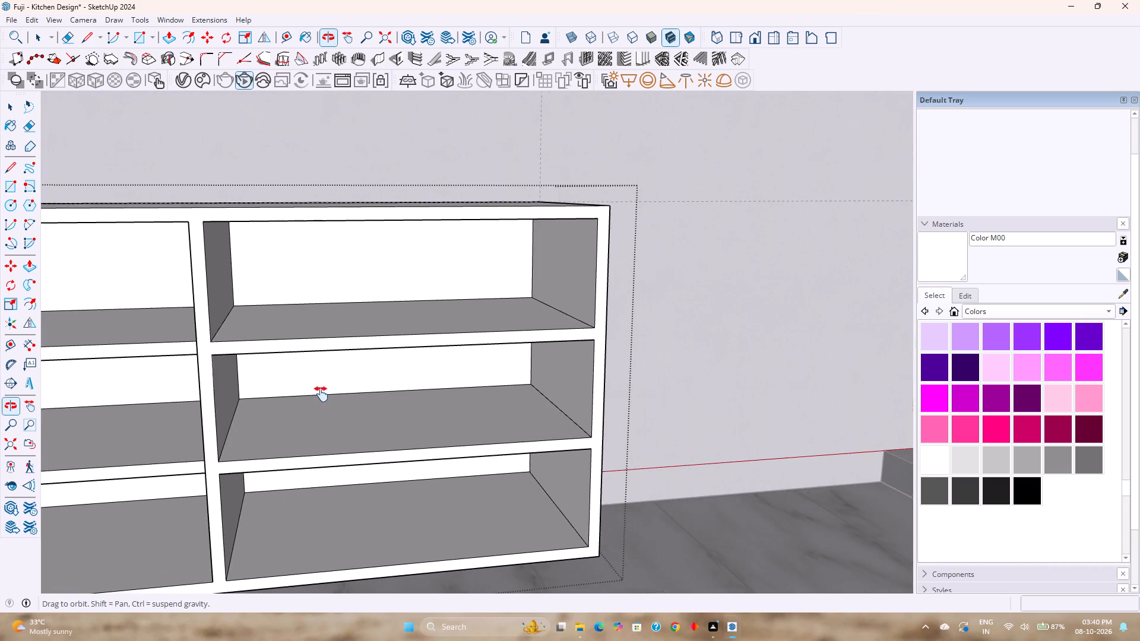
middle_click_drag(321, 394, 322, 394, "shift")
middle_click_drag(506, 430, 306, 437)
left_click(396, 373)
middle_click_drag(356, 380, 608, 440)
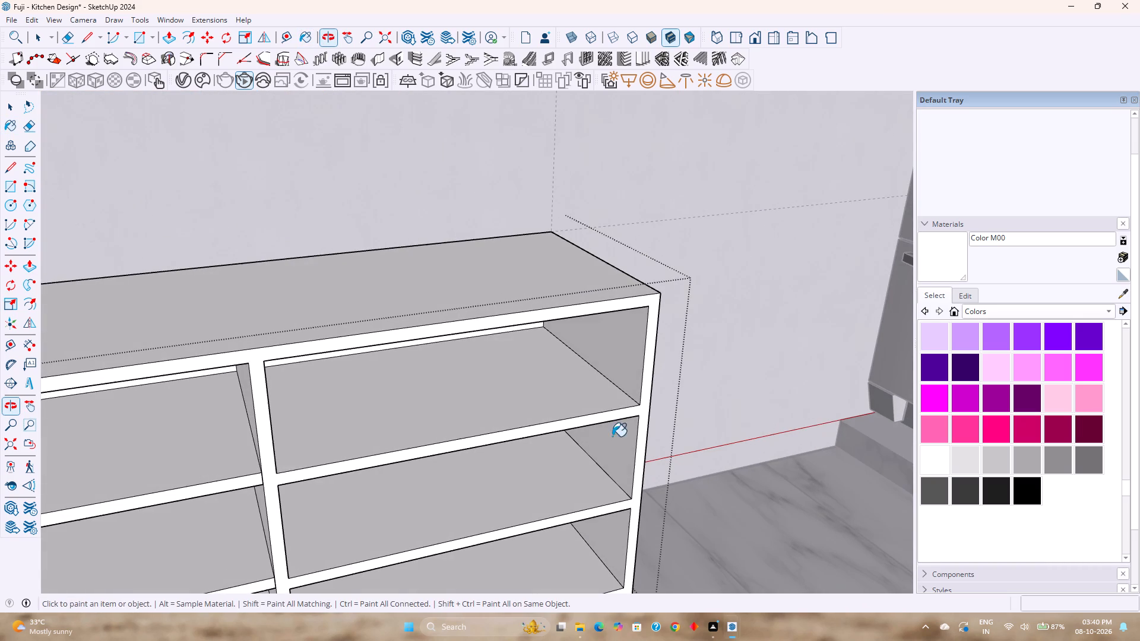
key("space")
key("Escape")
Apply Color M00 to the whole cabinet group from outside it.
middle_click_drag(607, 440, 876, 379, "shift")
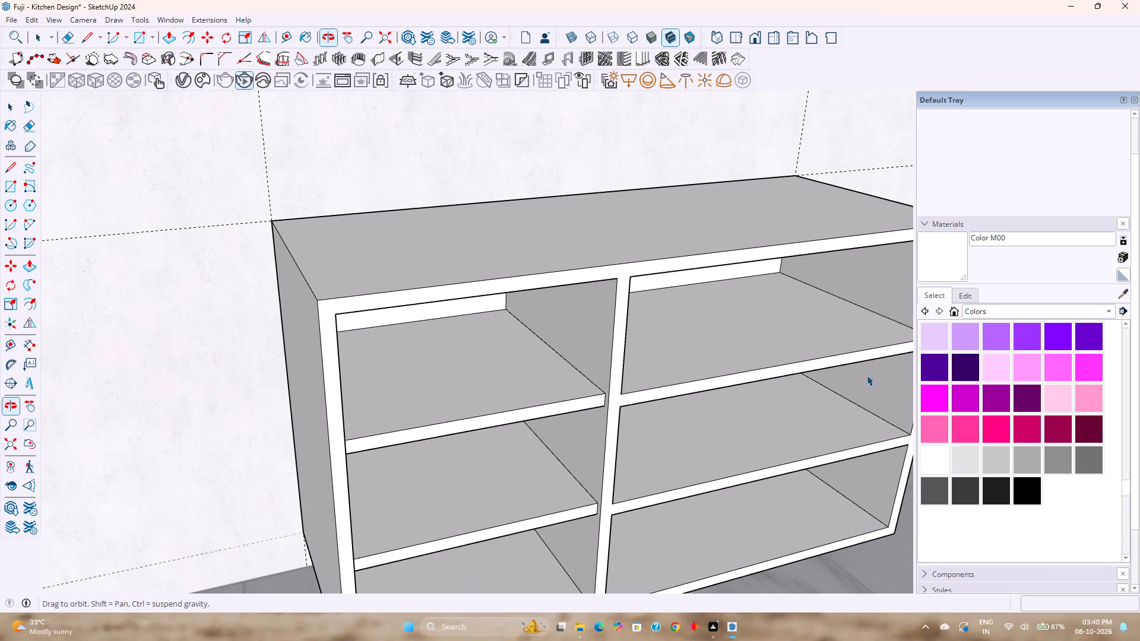
left_click(924, 465)
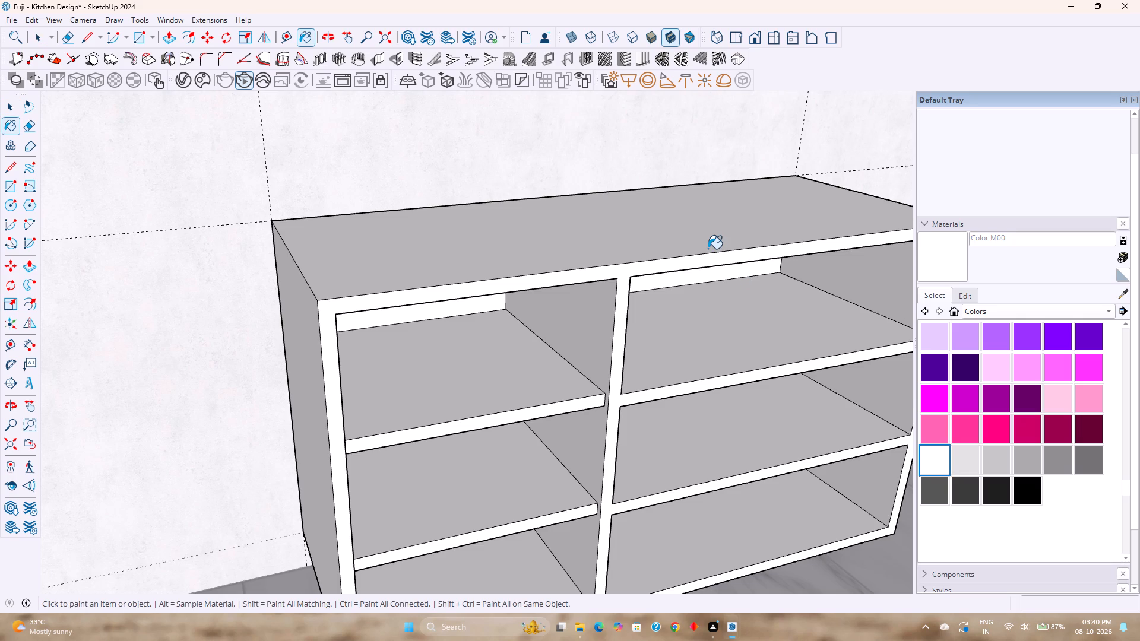
left_click(708, 249)
key("space")
Inside the cabinet group, draw a 2' 4" by 1' 7" rectangle covering the narrower compartment's full front opening.
middle_click_drag(709, 380, 557, 275)
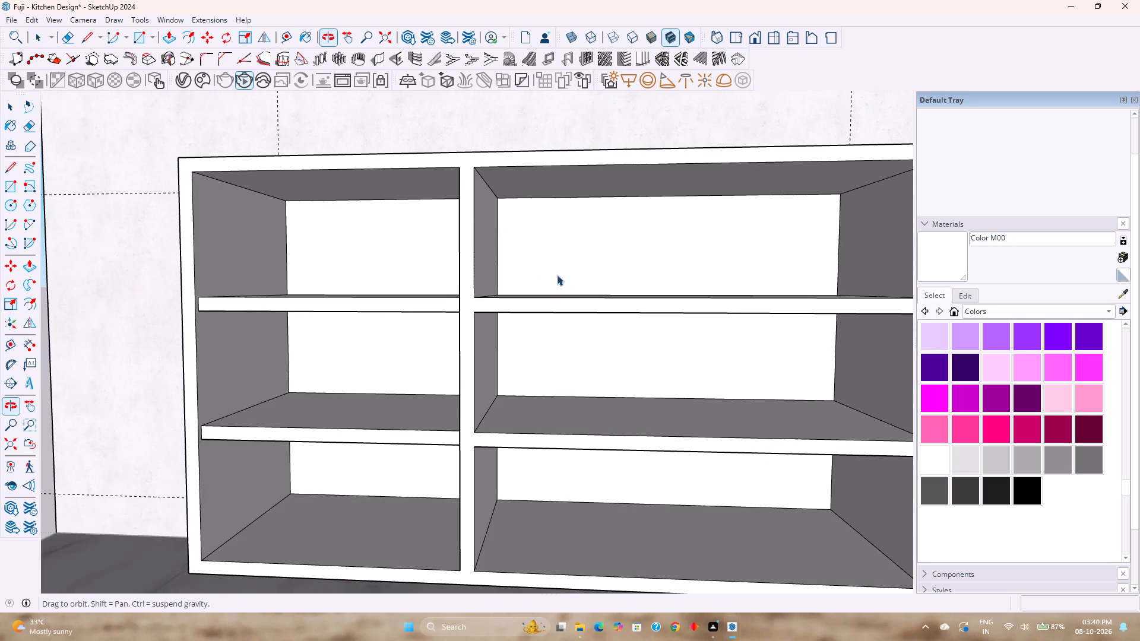
middle_click_drag(577, 313, 653, 390, "shift")
scroll(653, 403, "down", 1)
middle_click_drag(653, 403, 596, 350)
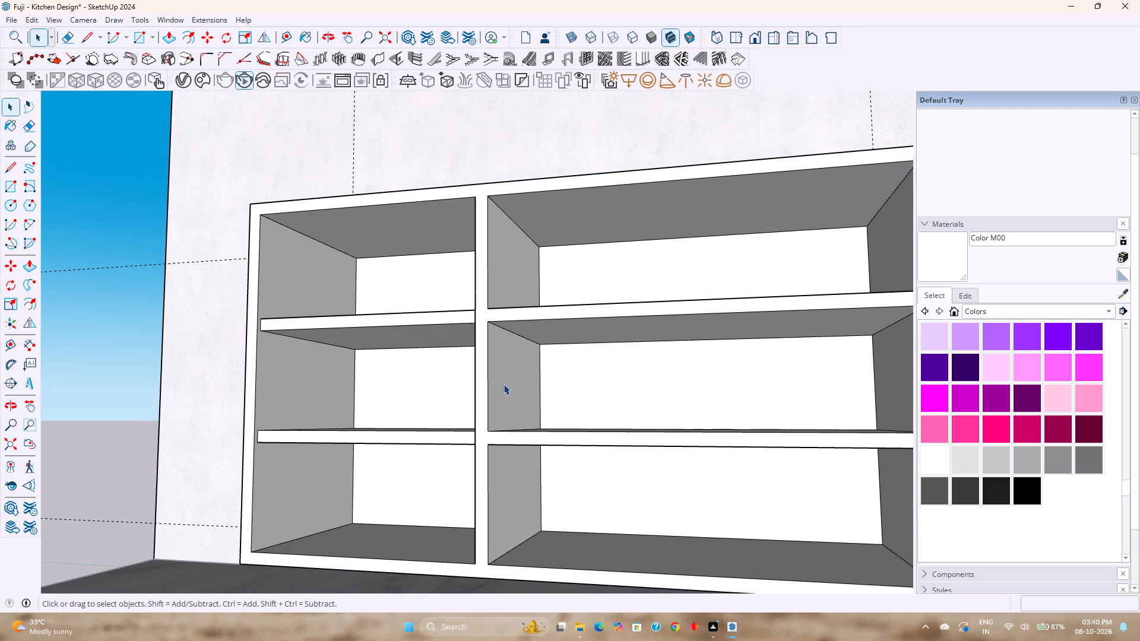
double_click(480, 350)
middle_click_drag(387, 316, 392, 316)
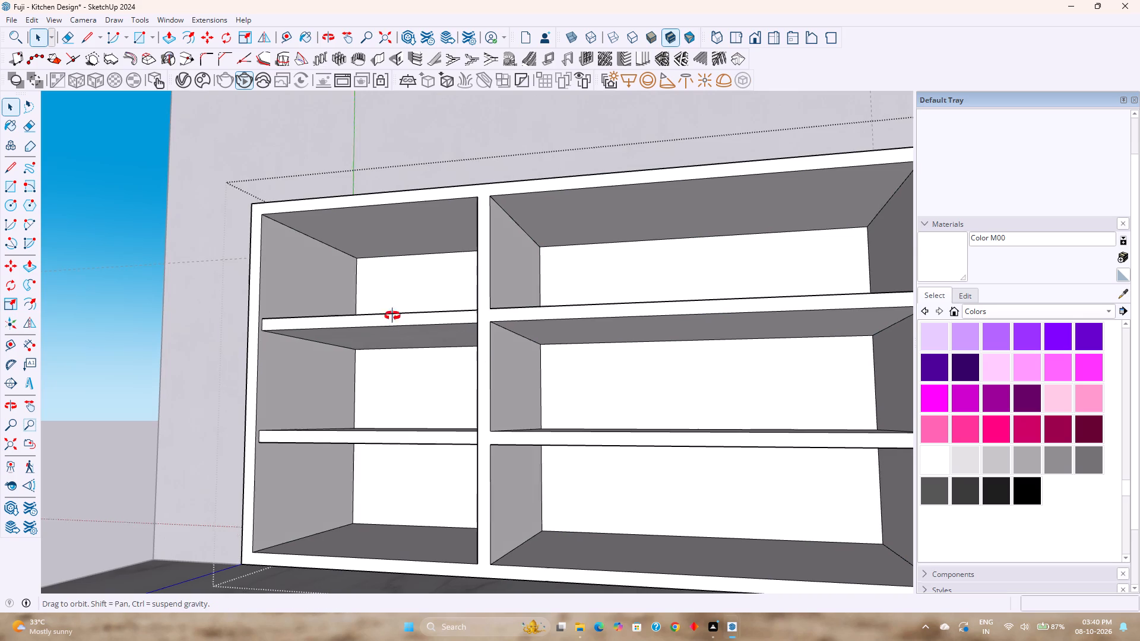
middle_click_drag(392, 316, 471, 407)
left_click(138, 31)
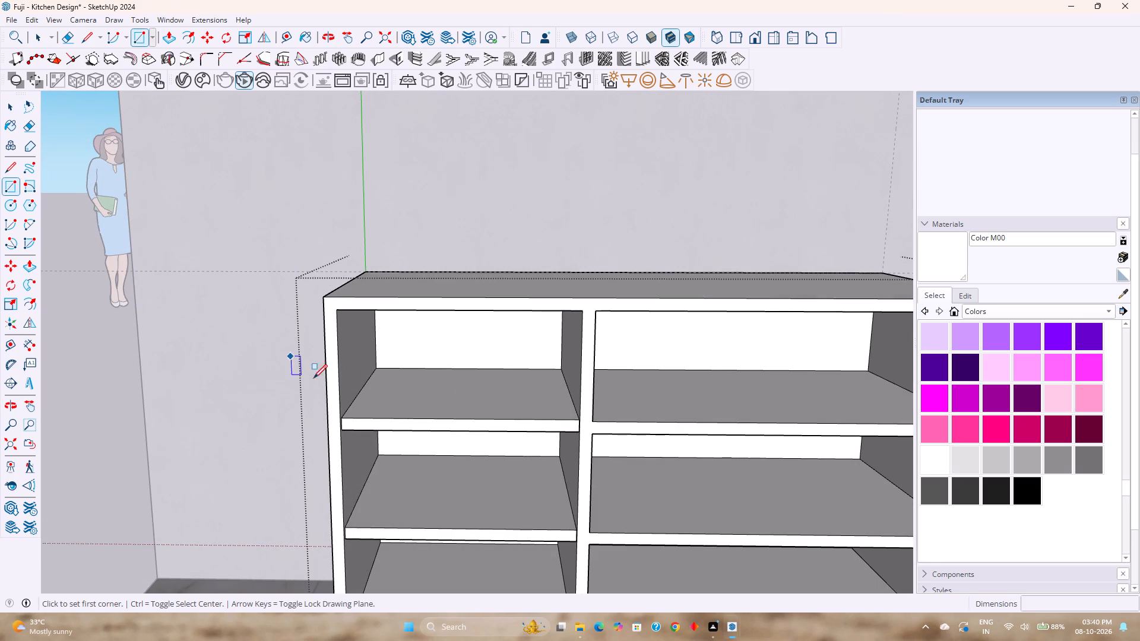
left_click(335, 312)
middle_click_drag(435, 399, 335, 278, "shift")
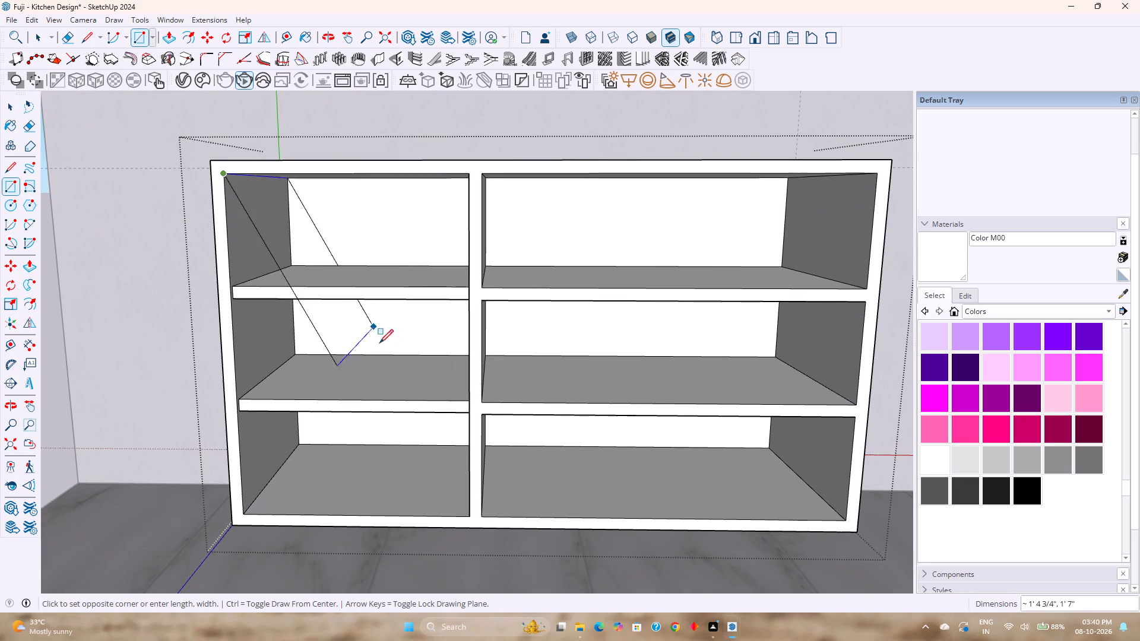
left_click(471, 515)
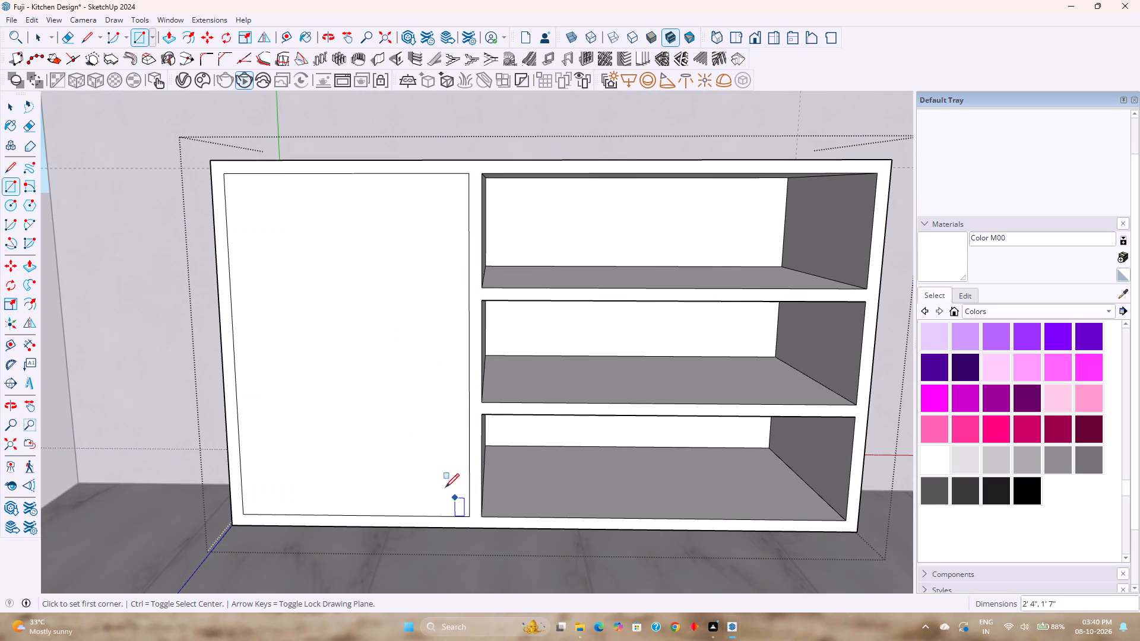
Make the narrower compartment's front rectangle, face and edges together, a group.
key("space")
double_click(393, 391)
right_click(393, 391)
left_click(433, 176)
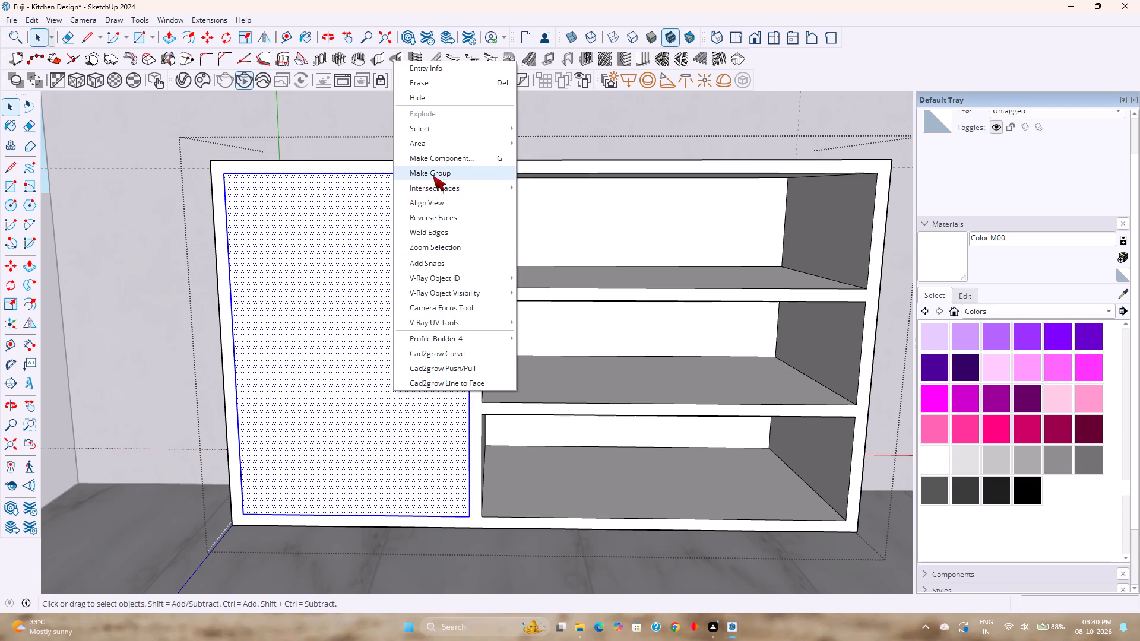
Draw a rectangle about 8 13/16" by 2' 6" covering the wider compartment's top opening.
middle_click_drag(641, 236, 414, 267, "shift")
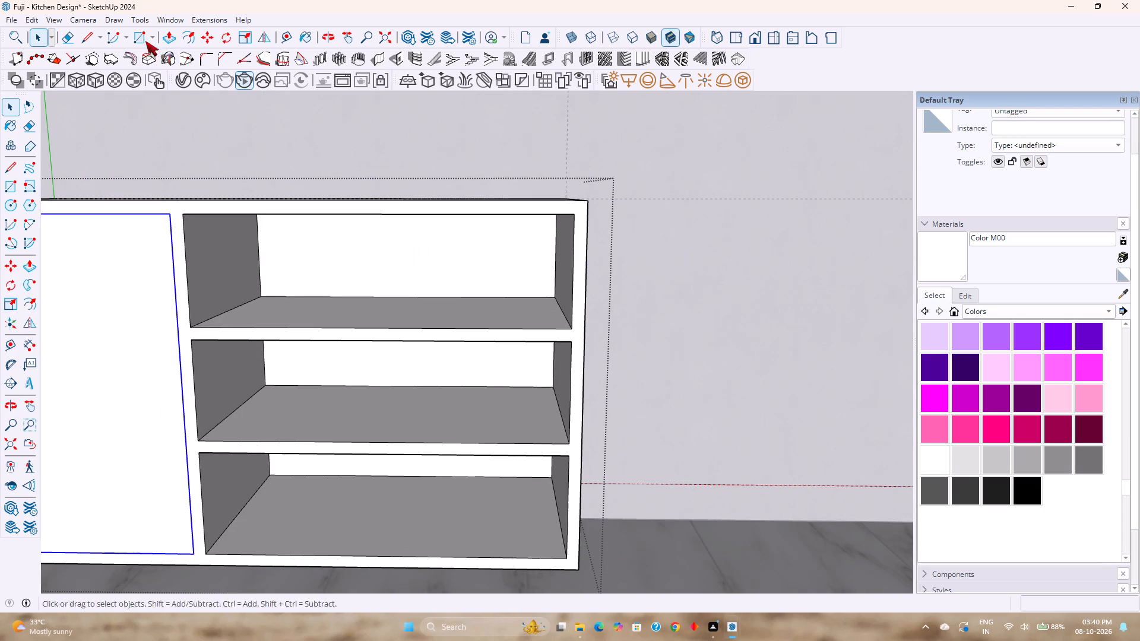
left_click(141, 40)
left_click(184, 211)
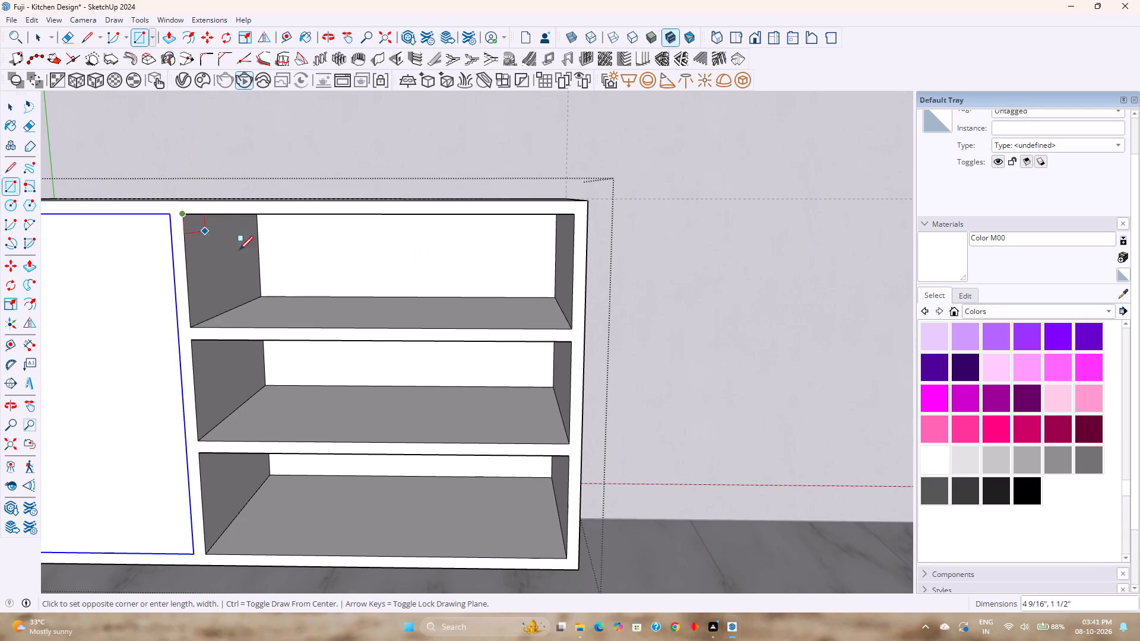
left_click(572, 328)
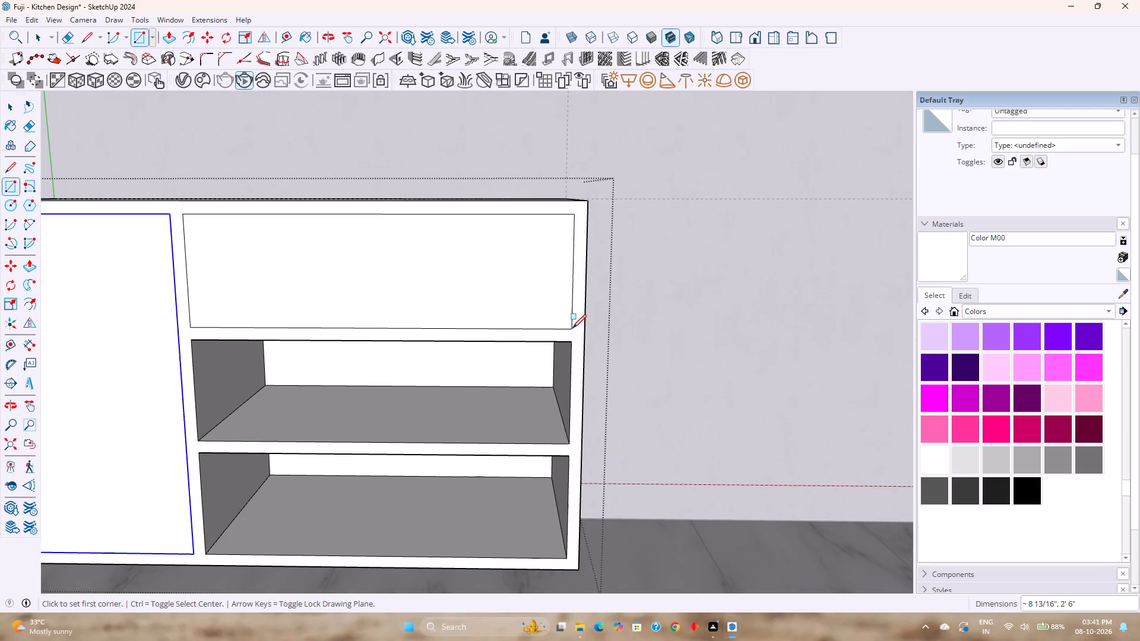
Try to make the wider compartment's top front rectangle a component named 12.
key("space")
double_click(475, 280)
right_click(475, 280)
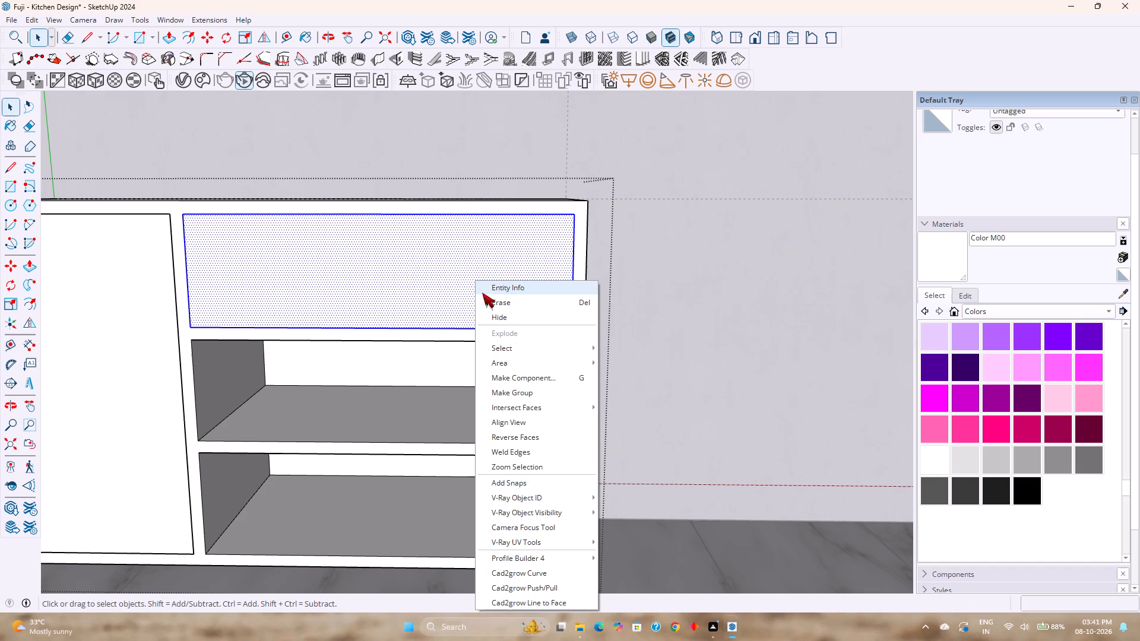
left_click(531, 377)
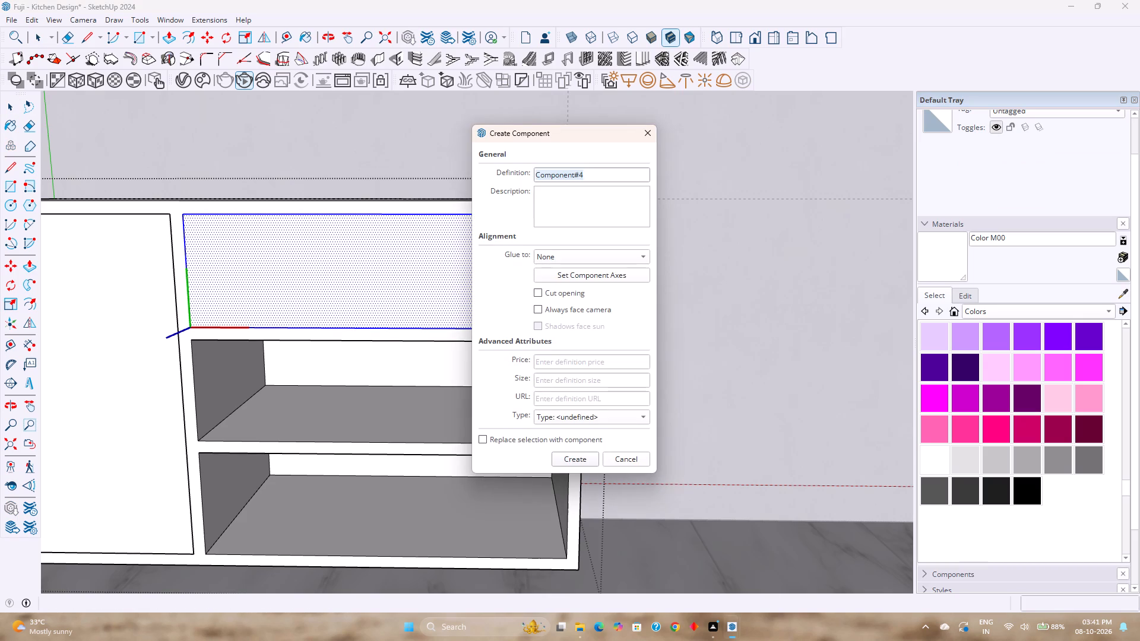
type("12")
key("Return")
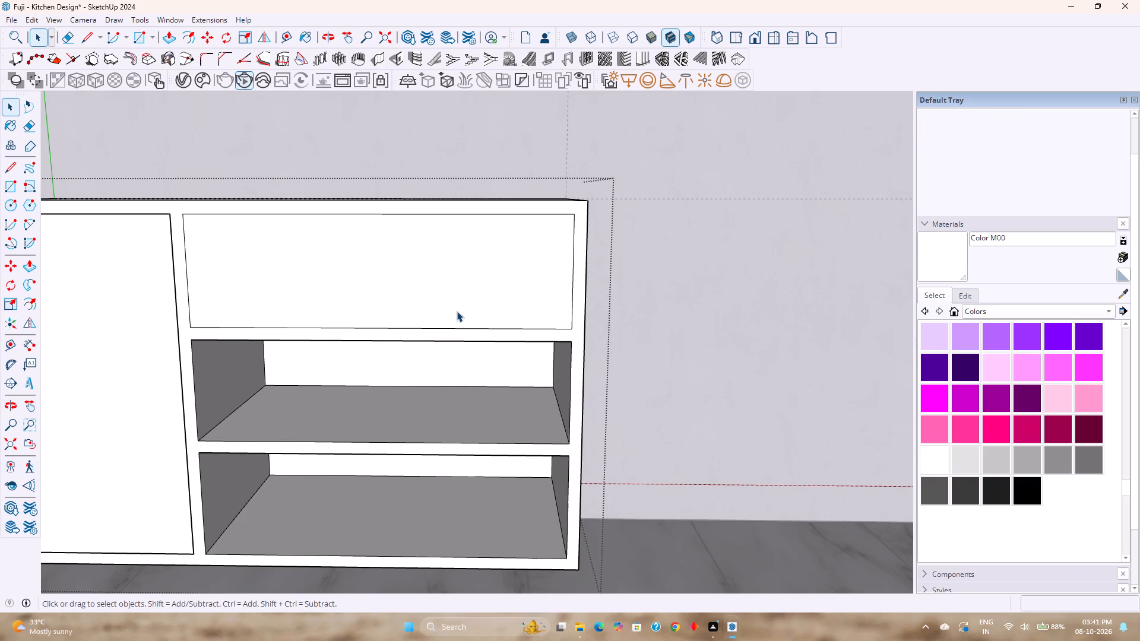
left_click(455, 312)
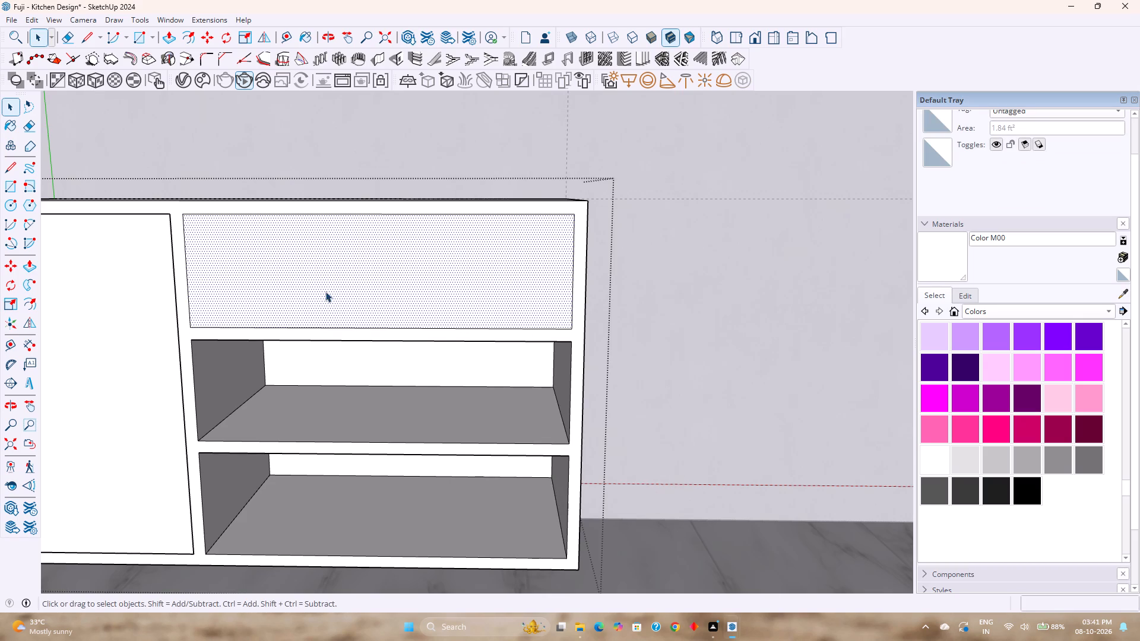
Make the wider compartment's top front rectangle, face and edges together, a group.
middle_click_drag(338, 307, 569, 299, "shift")
double_click(560, 281)
right_click(560, 281)
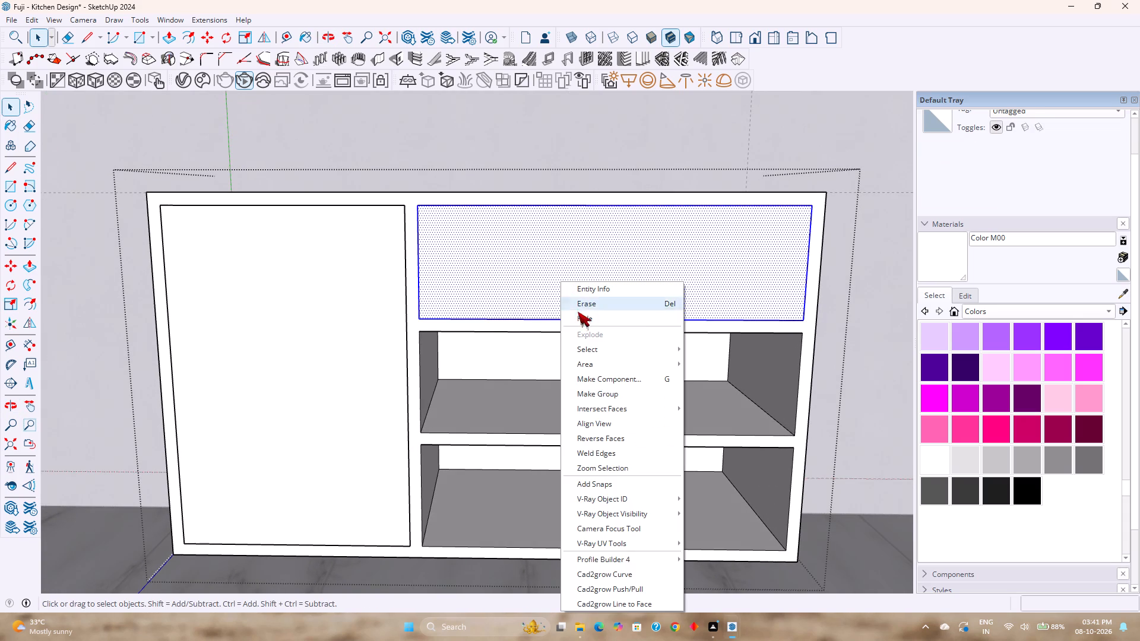
left_click(613, 392)
right_click(544, 285)
right_click(544, 285)
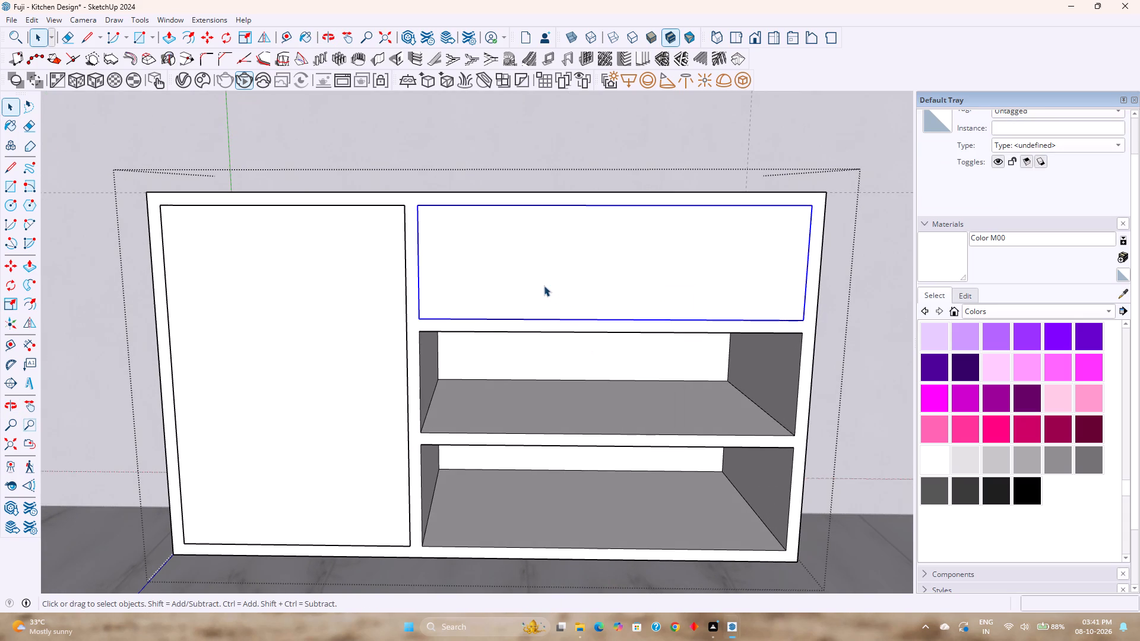
double_click(538, 283)
key("Escape")
key("Escape")
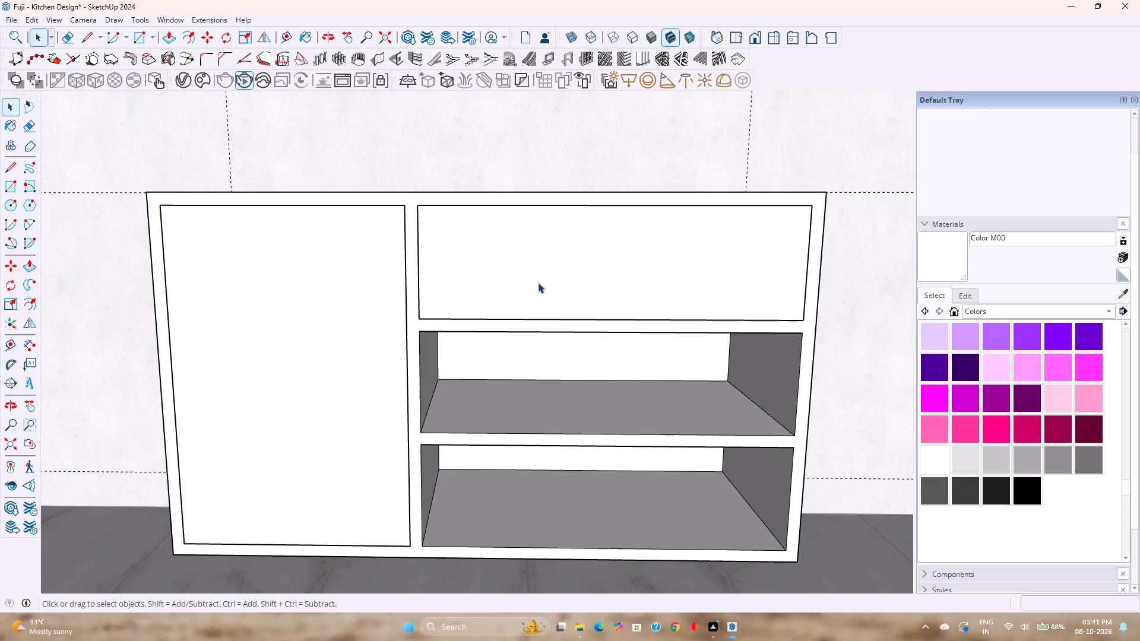
Reopen the cabinet group and convert the wider compartment's top front panel into a component named 12.
left_click(538, 283)
left_click(538, 283)
left_click(538, 283)
right_click(538, 283)
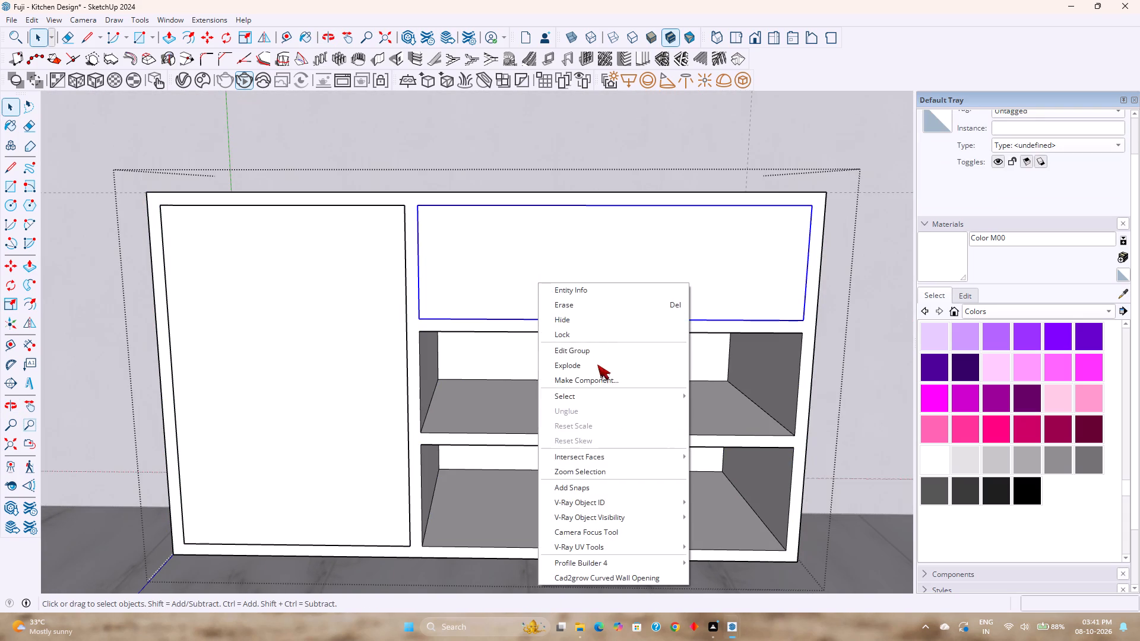
left_click(600, 377)
key("1")
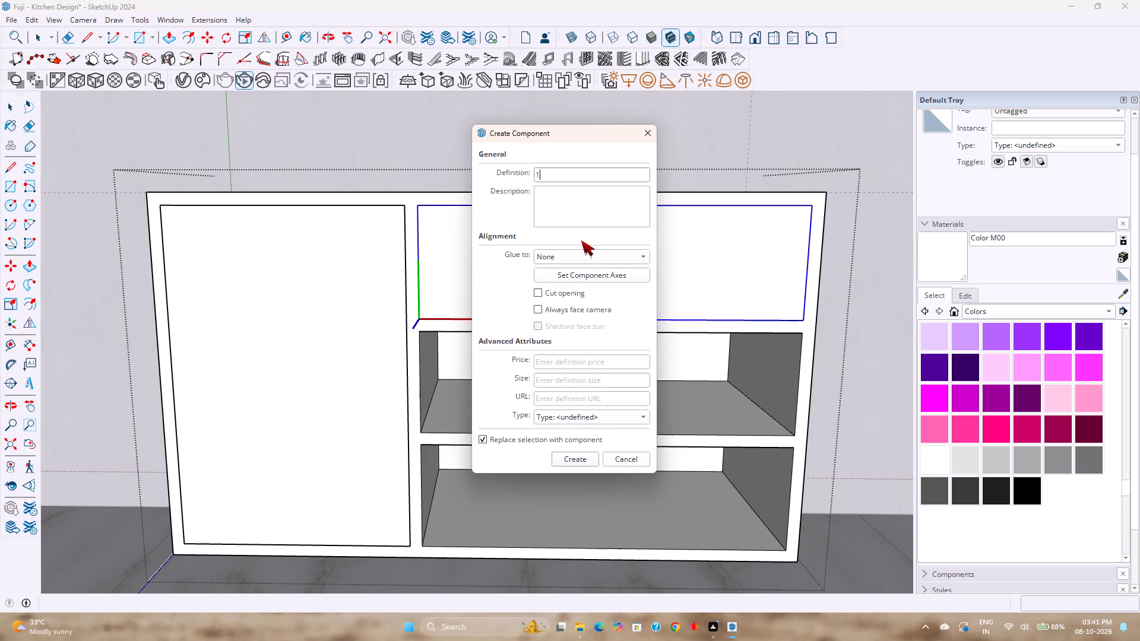
key("2")
key("Return")
Copy the top front panel component about 9 13/16" down to the top corner of the wider compartment's middle opening.
left_click(570, 318)
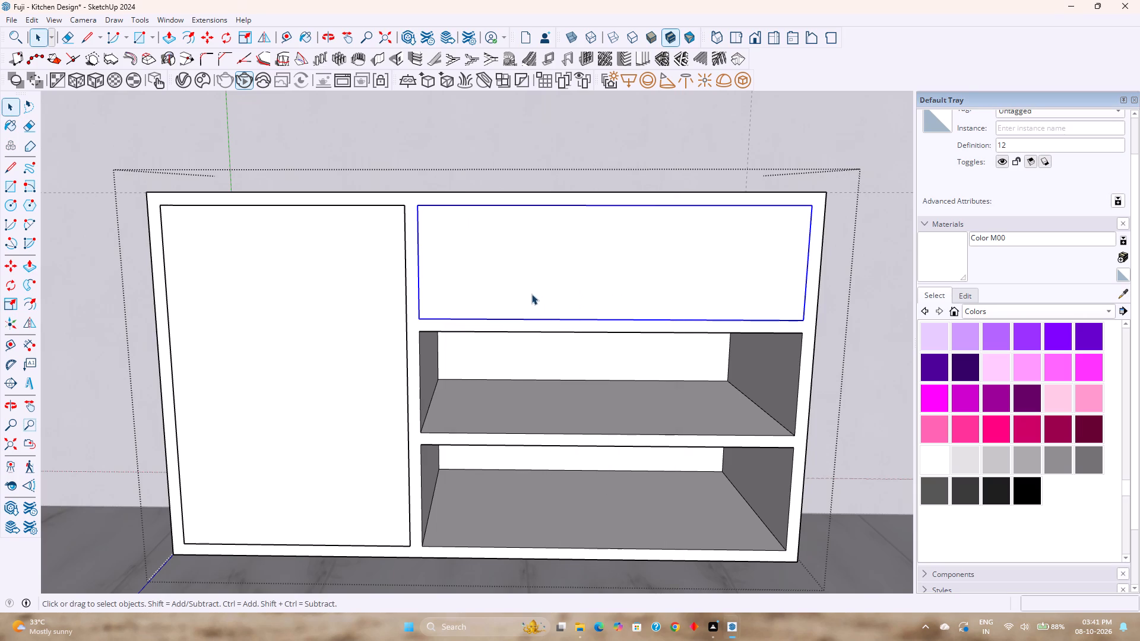
key("m")
left_click(812, 207)
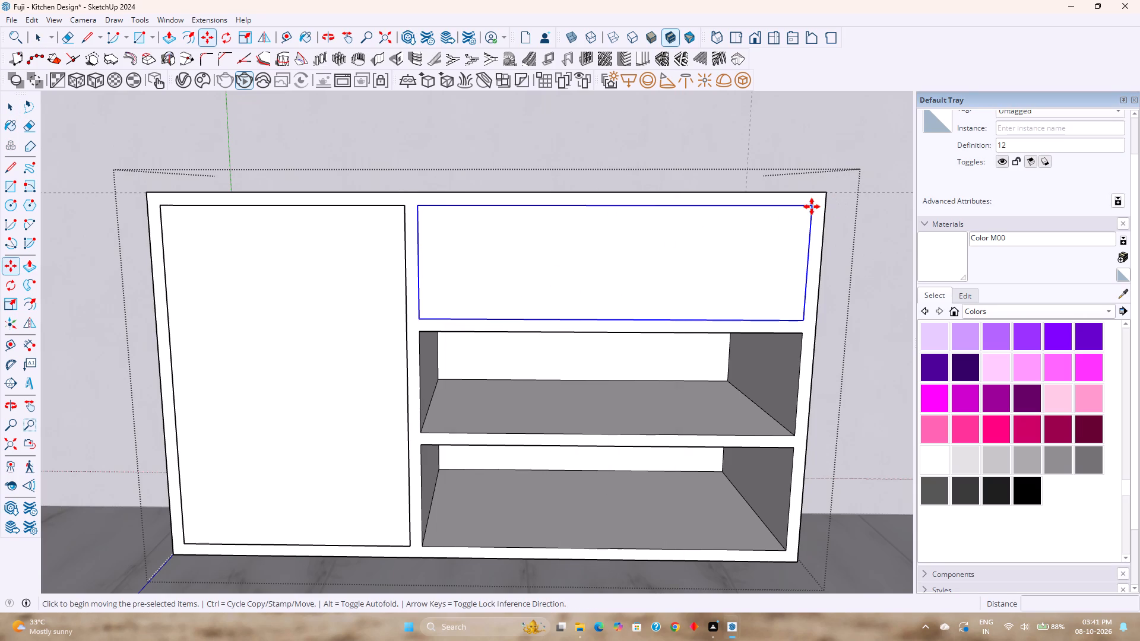
left_click(803, 334)
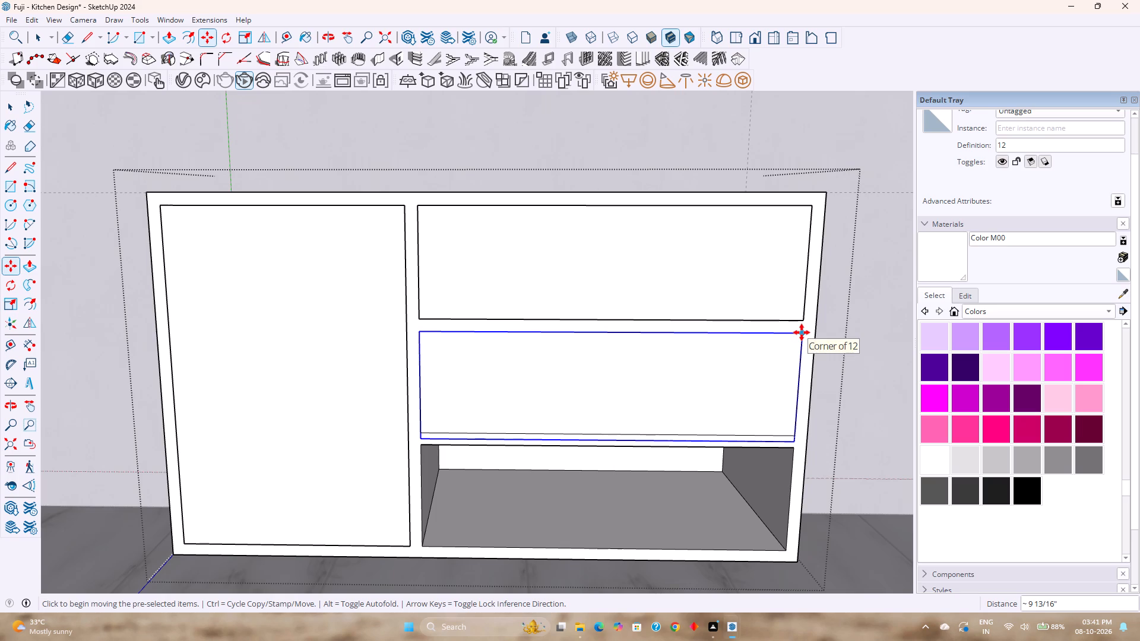
Scale the middle front panel's height by about 0.94 so it fits the wider compartment's middle opening.
key("s")
left_click(607, 438)
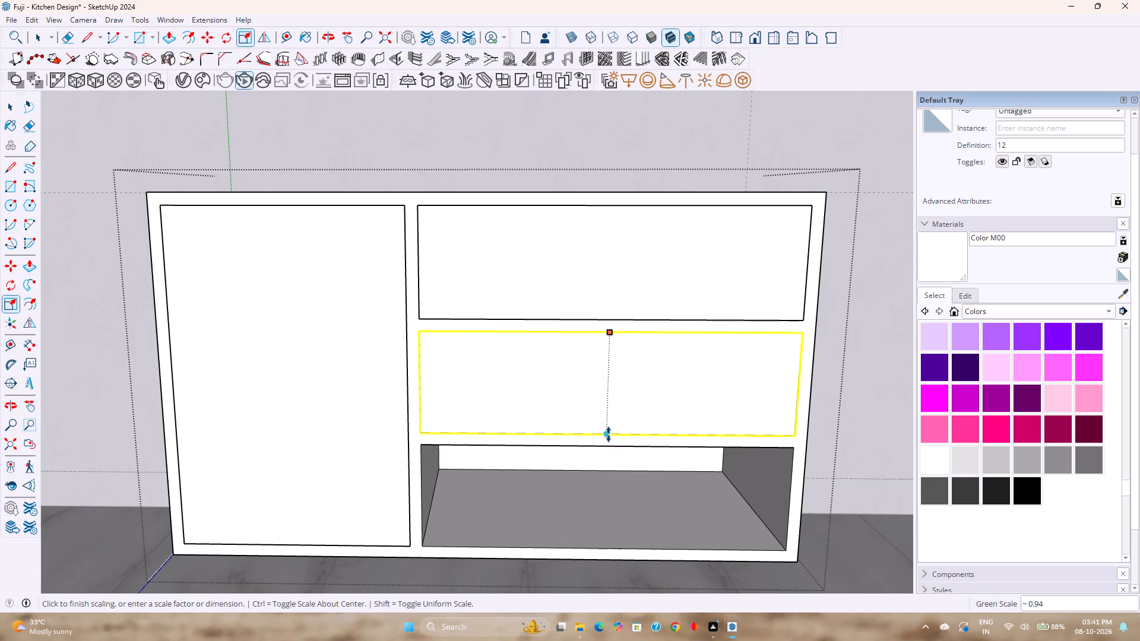
left_click(609, 434)
Copy the middle front panel about 9 5/16" down to the bottom opening and scale its height by 1.06 to fill it.
key("m")
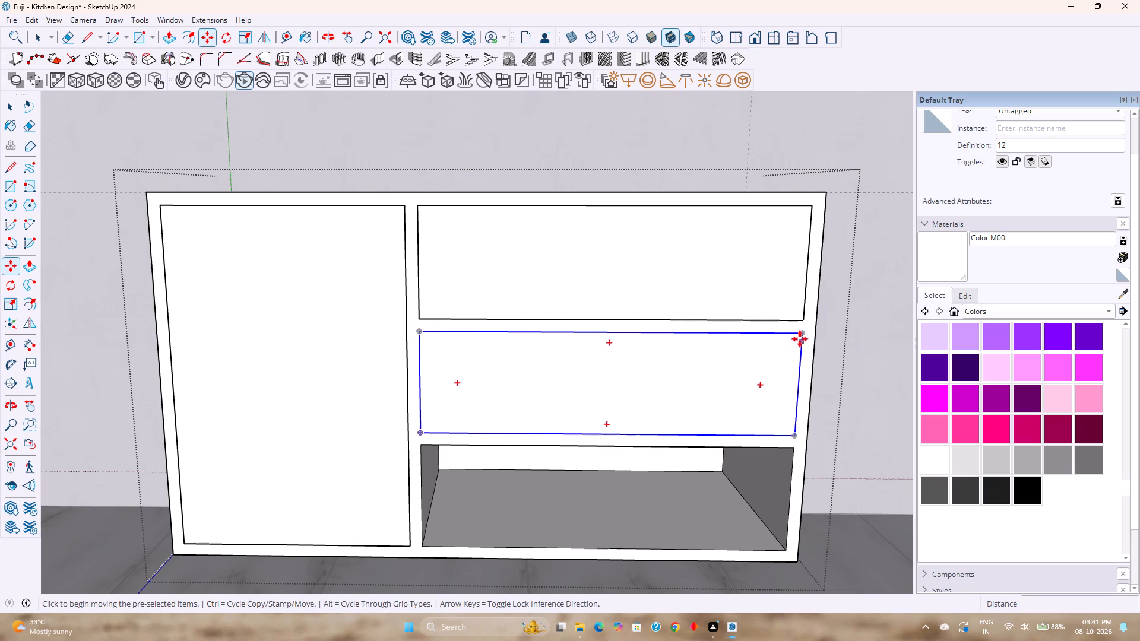
left_click(803, 332)
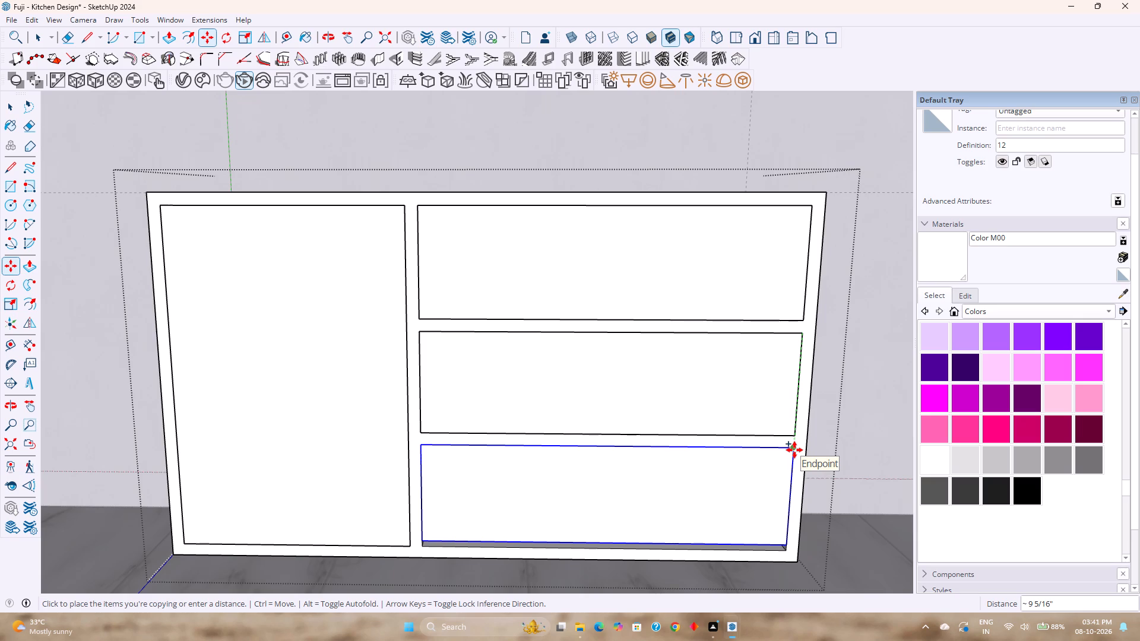
left_click(794, 450)
key("s")
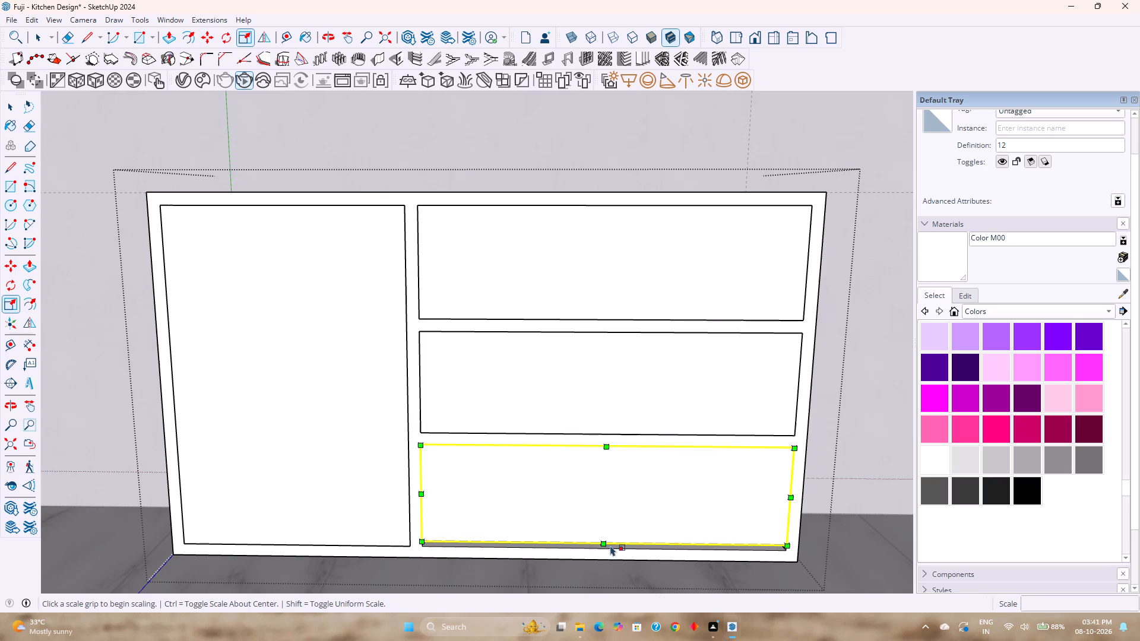
left_click(606, 541)
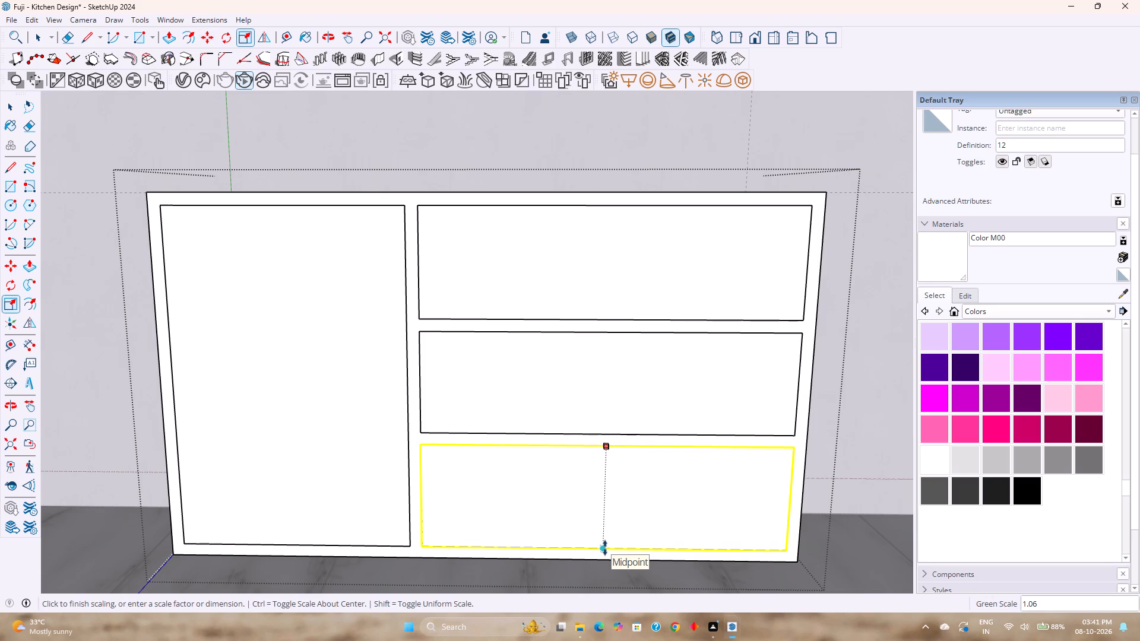
left_click(605, 548)
key("Escape")
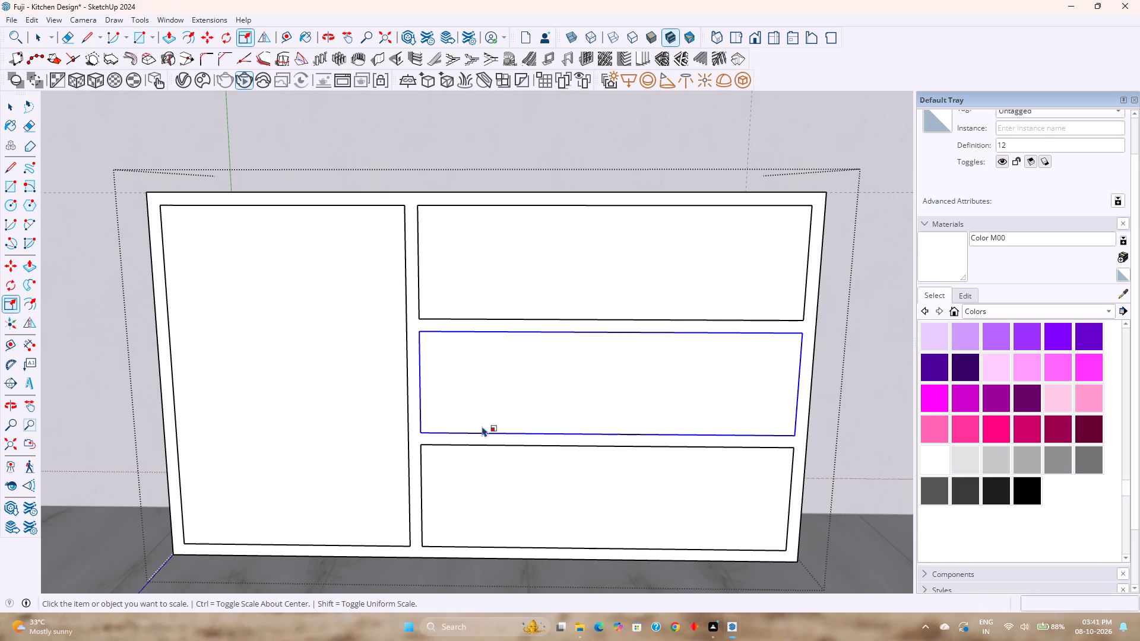
Open the narrower compartment's front panel for editing and push/pull its face outward 1".
key("space")
key("Escape")
double_click(296, 341)
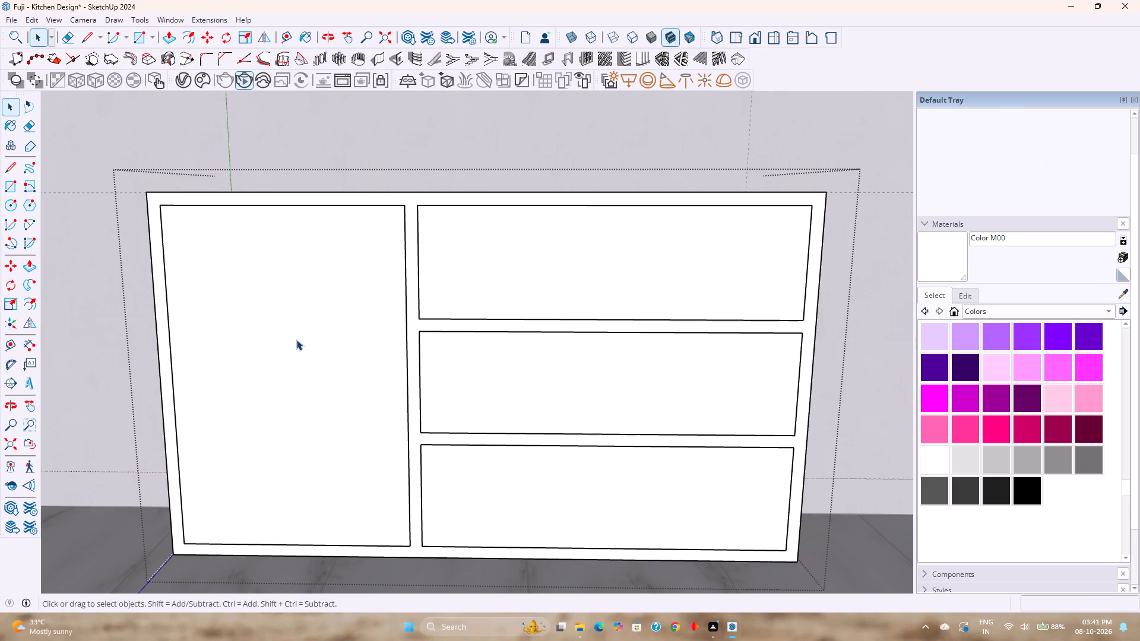
double_click(296, 339)
key("p")
left_click(299, 338)
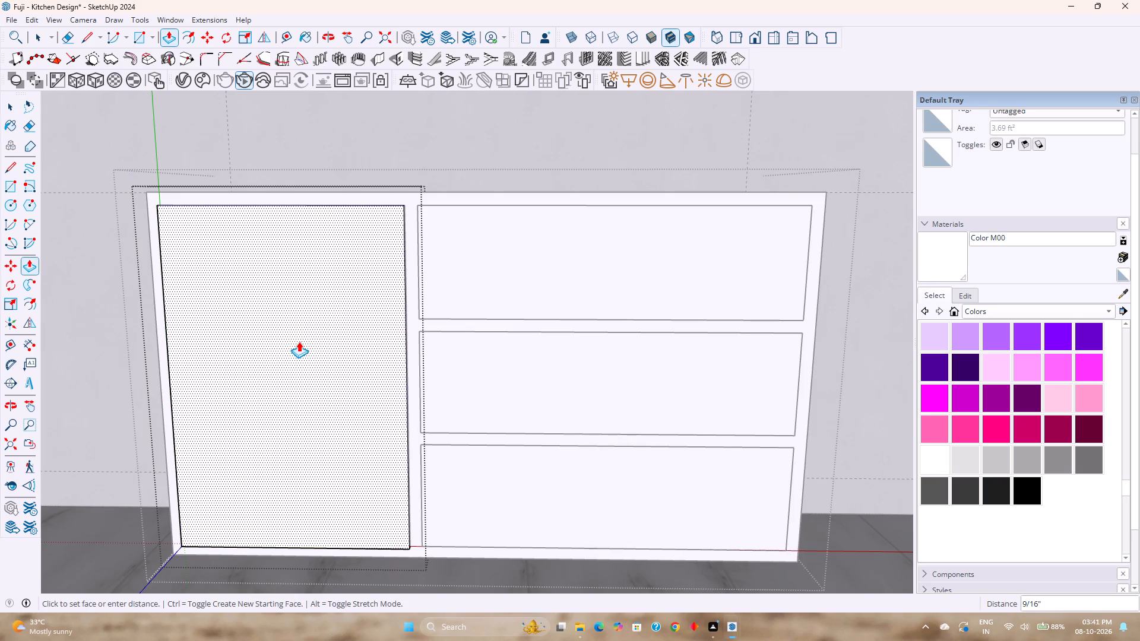
key("1")
key("Return")
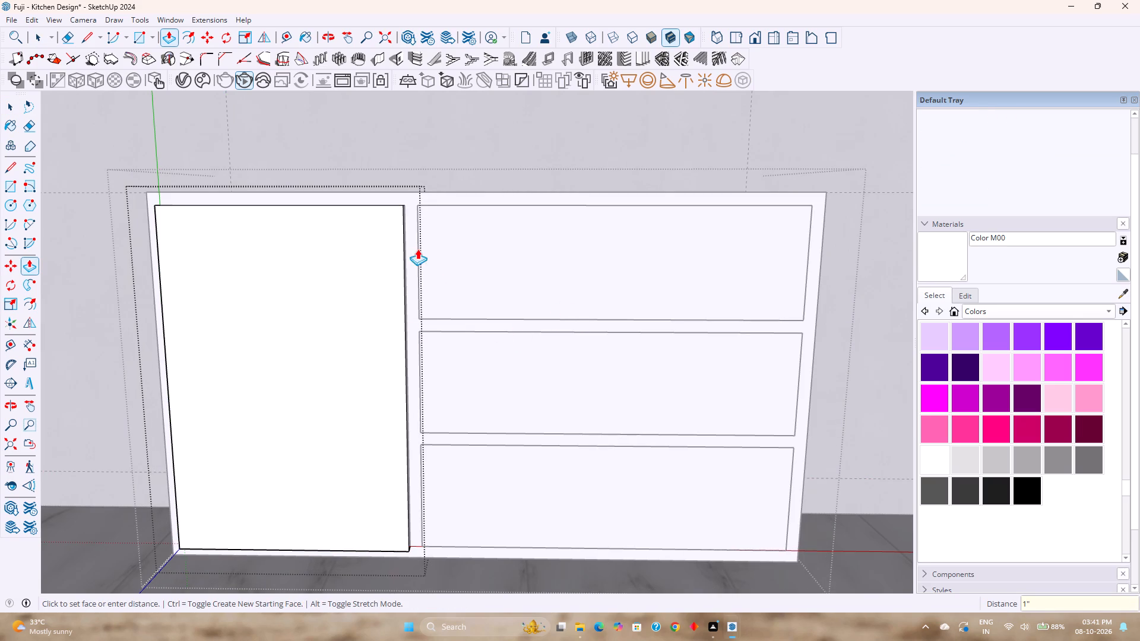
Extend the narrower compartment's door panel 0.4" sideways towards the drawer fronts.
scroll(389, 216, "up", 4)
middle_click_drag(417, 249, 295, 386)
scroll(391, 217, "up", 4)
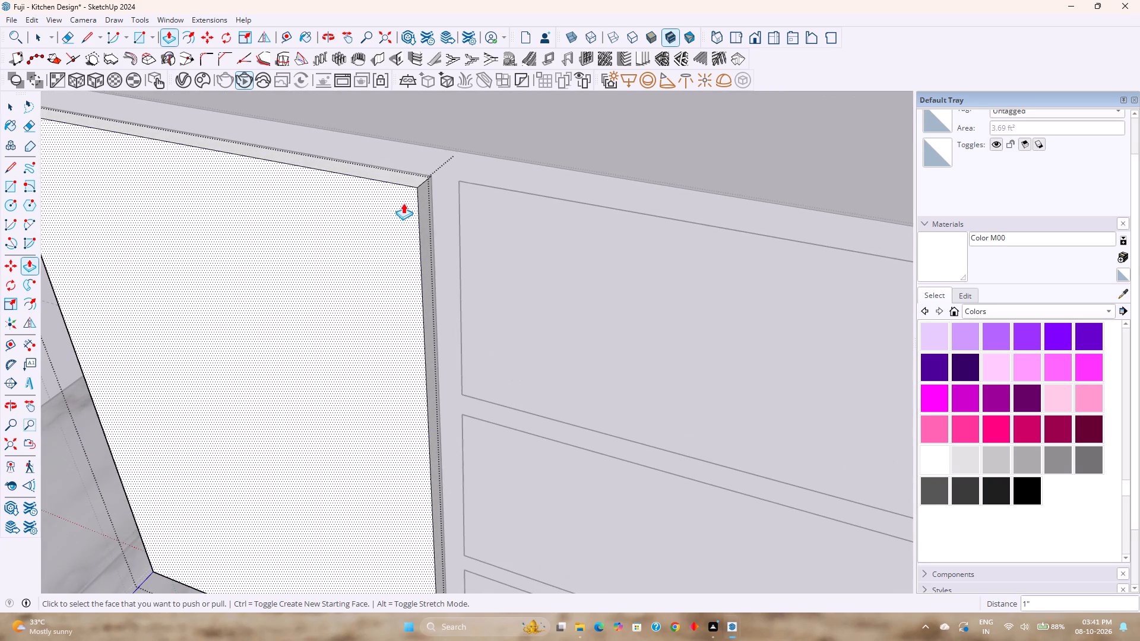
left_click(425, 201)
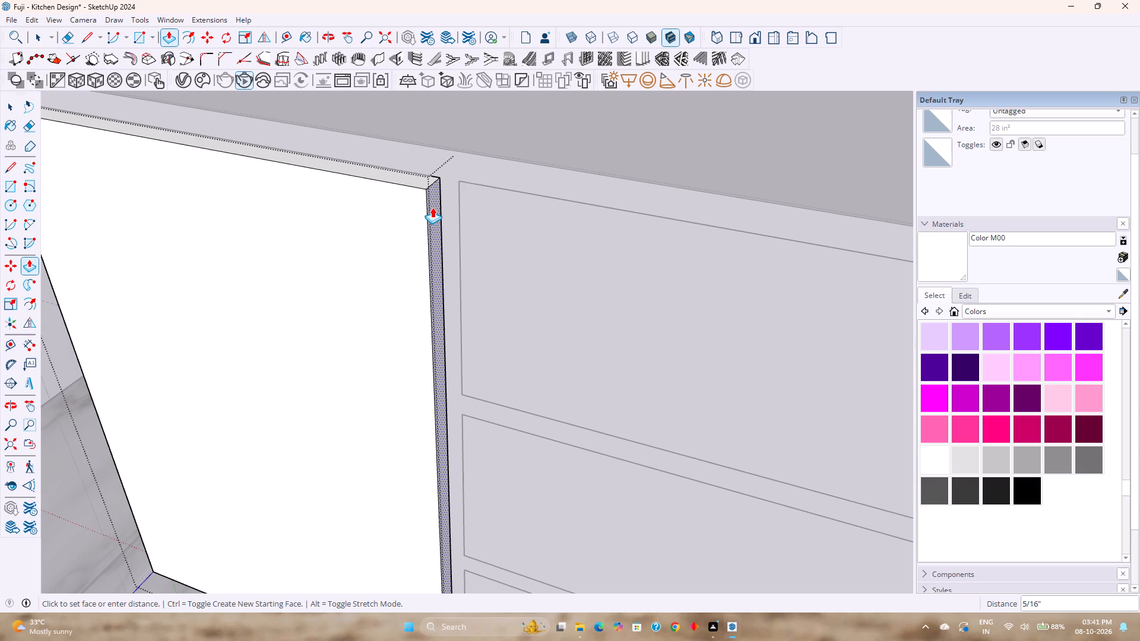
type("0.")
key("3")
key("0")
key("BackSpace")
key("BackSpace")
key("4")
key("Return")
Extend the door panel's top edge and its outer side edge by the same 0.4".
double_click(392, 175)
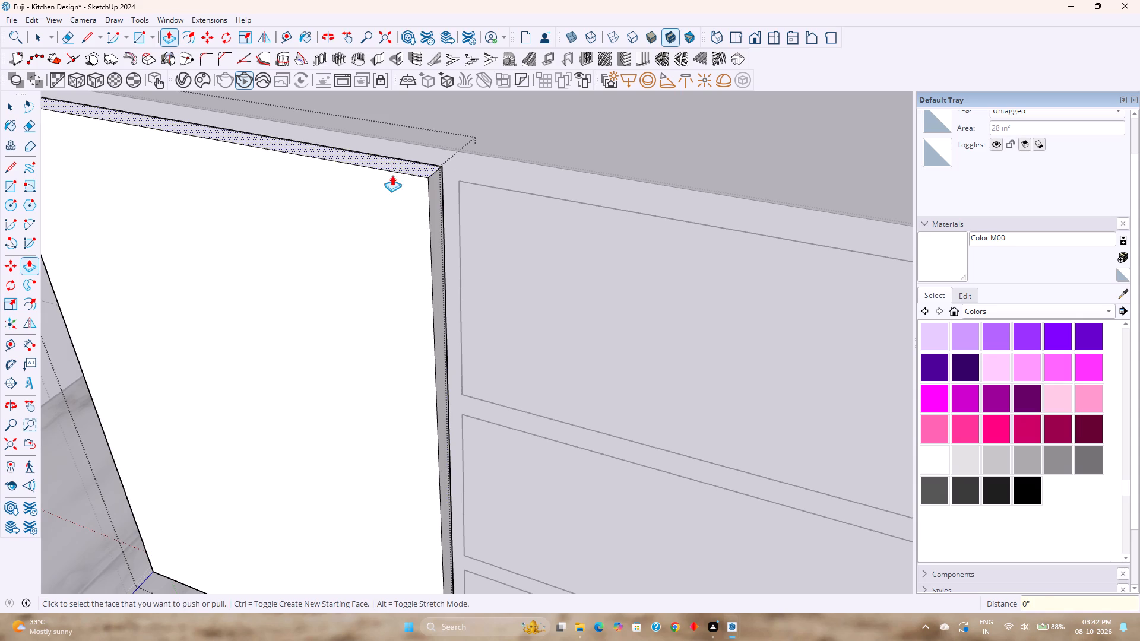
middle_click_drag(347, 265, 461, 279, "shift")
middle_click_drag(442, 277, 780, 220)
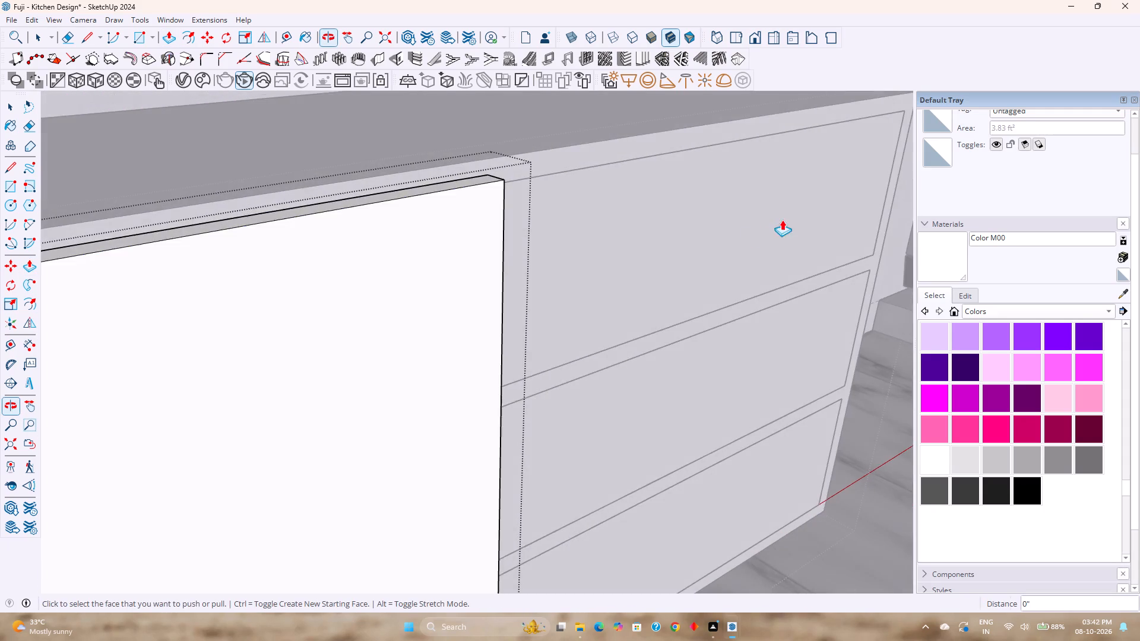
scroll(544, 266, "down", 4)
middle_click_drag(498, 276, 598, 244, "shift")
scroll(302, 266, "up", 3)
double_click(294, 266)
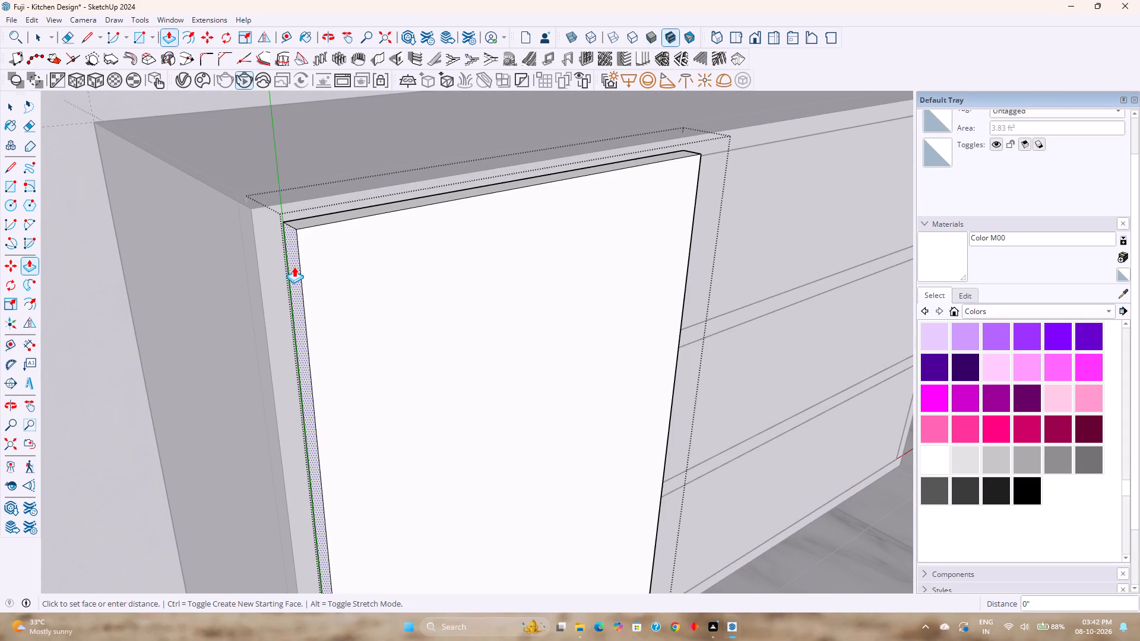
Extend the door panel's bottom edge by the same 0.4" and leave the panel's editing.
middle_click_drag(338, 291, 328, 220, "shift")
scroll(390, 226, "down", 4)
middle_click_drag(446, 321, 423, 201)
middle_click_drag(499, 315, 500, 207, "shift")
middle_click_drag(583, 393, 468, 252)
middle_click_drag(490, 297, 503, 332)
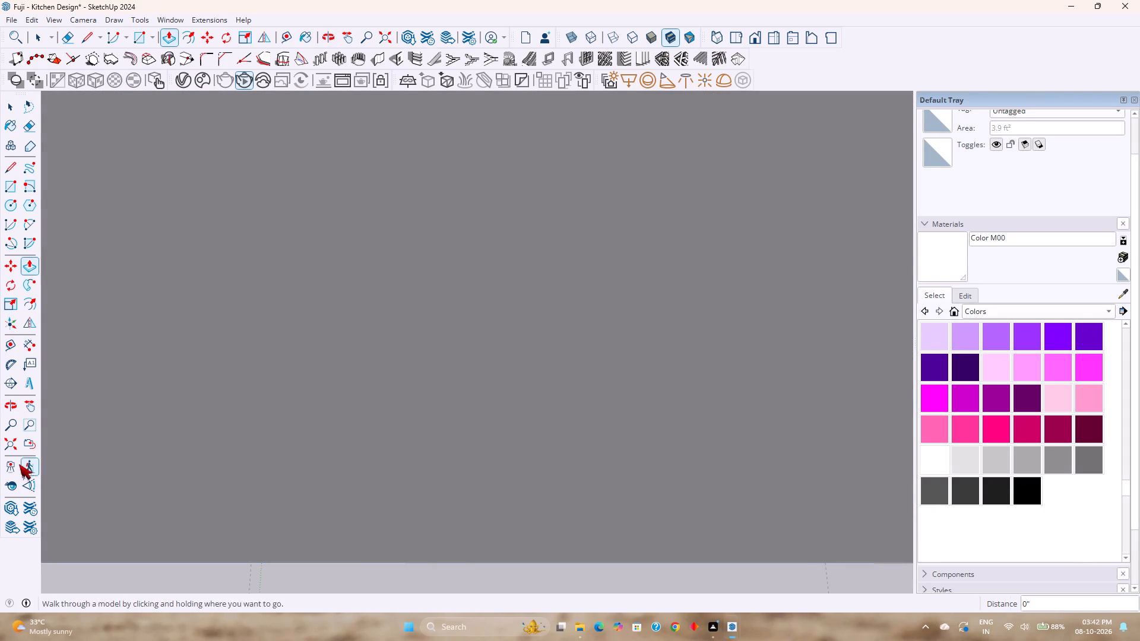
left_click(7, 449)
middle_click_drag(266, 386, 273, 531, "shift")
middle_click_drag(328, 353, 351, 385)
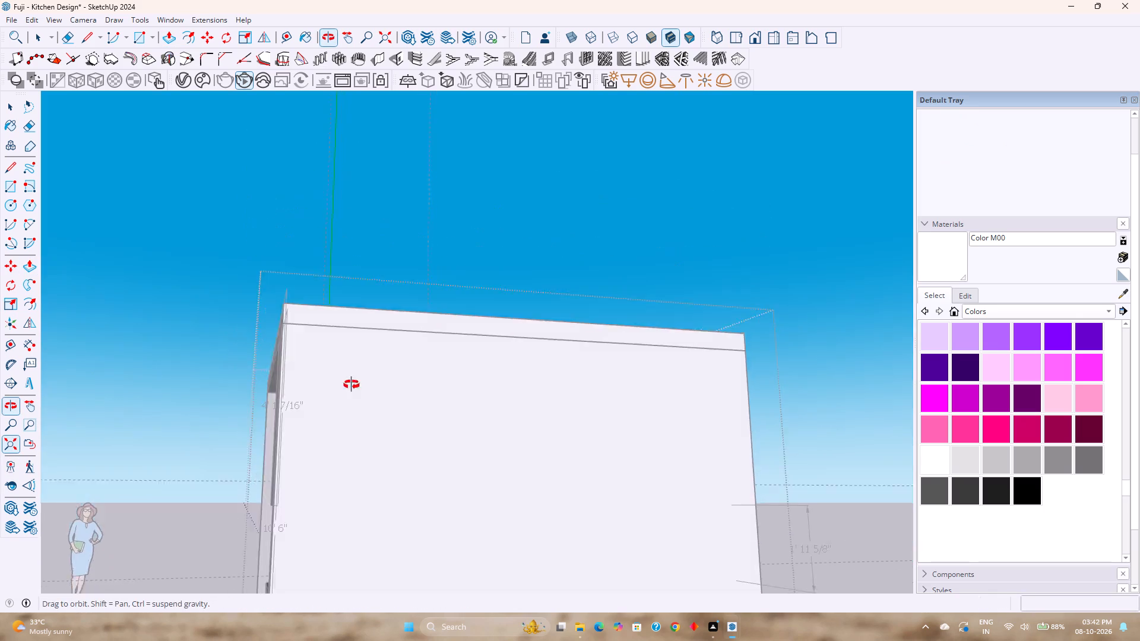
middle_click_drag(351, 385, 555, 446)
middle_click_drag(366, 500, 453, 272, "shift")
scroll(373, 379, "up", 10)
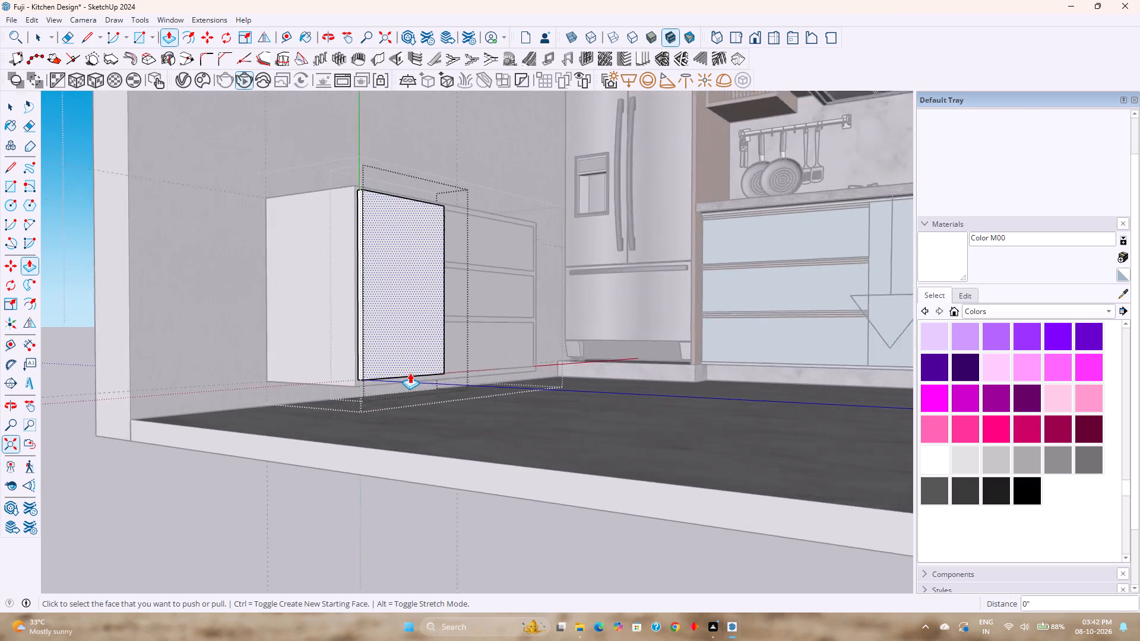
scroll(410, 373, "up", 2)
scroll(344, 389, "up", 15)
middle_click_drag(335, 376, 318, 289)
double_click(306, 379)
key("space")
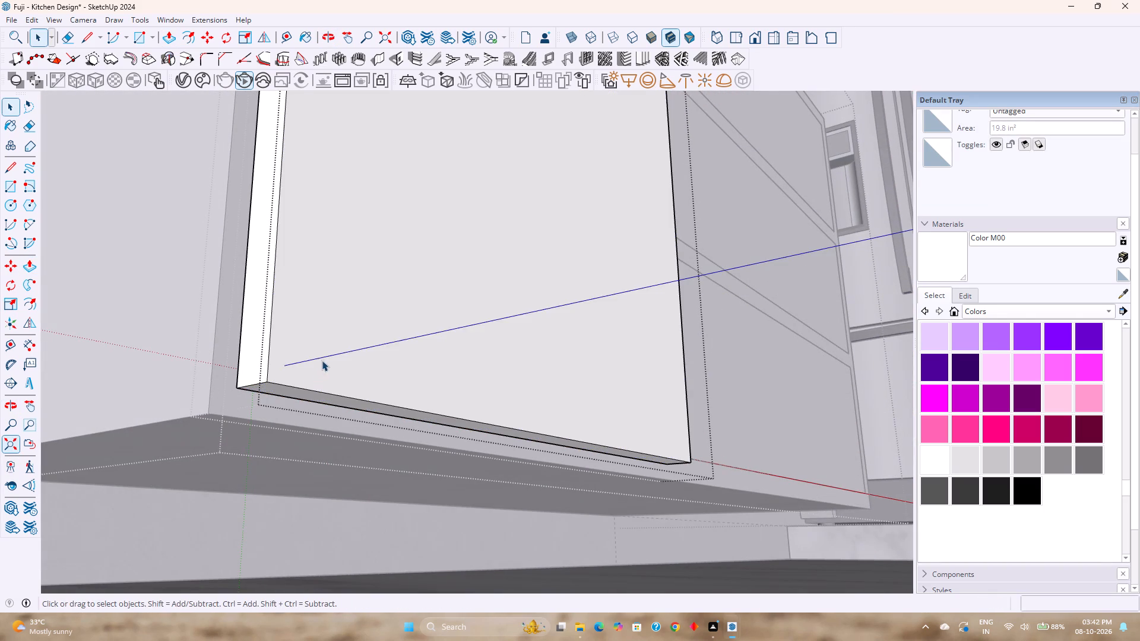
key("Escape")
Open the wider compartment's bottom front panel component and push/pull its face outward 1".
middle_click_drag(722, 380, 563, 417, "shift")
double_click(601, 410)
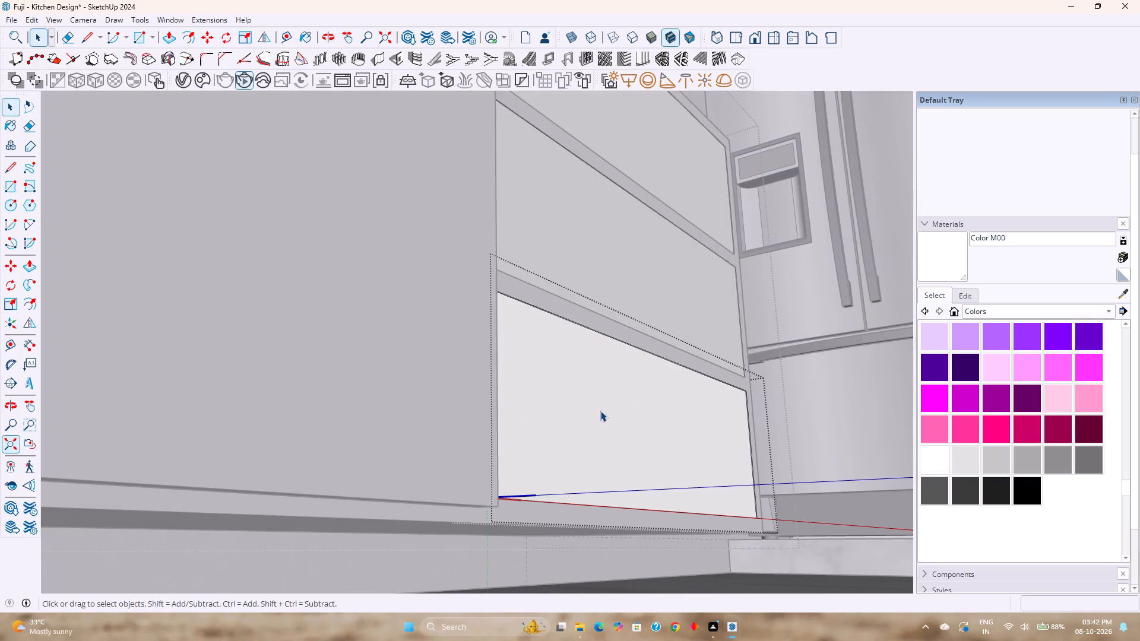
key("p")
left_click(615, 402)
left_click(442, 397)
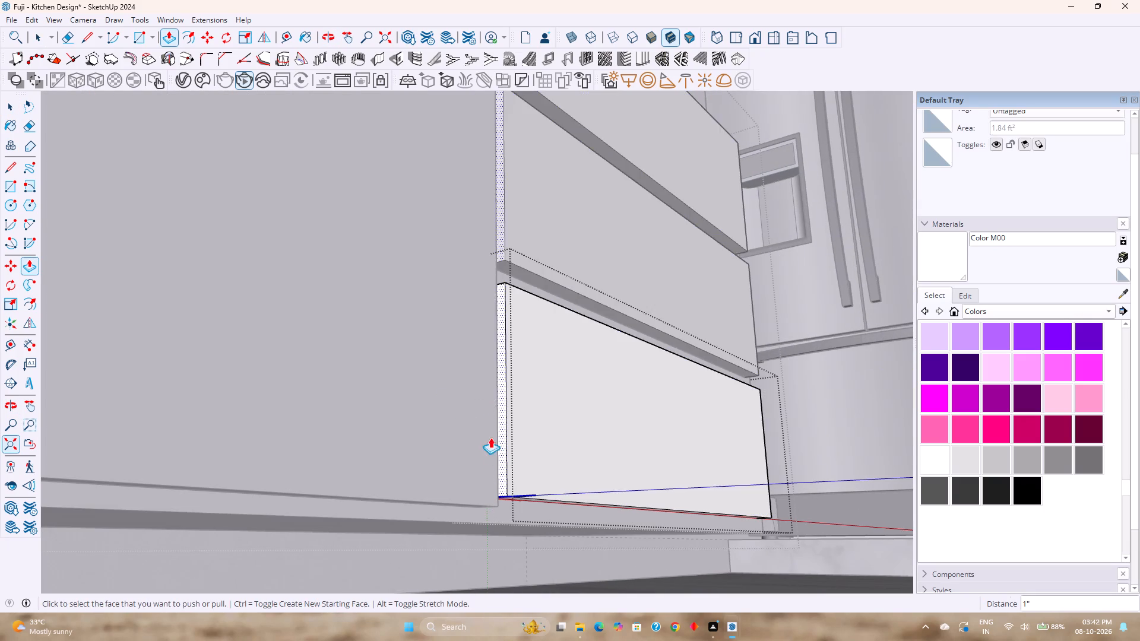
Extend the drawer front component's bottom edge downward about 3/8".
scroll(537, 485, "up", 1)
middle_click_drag(537, 485, 515, 440)
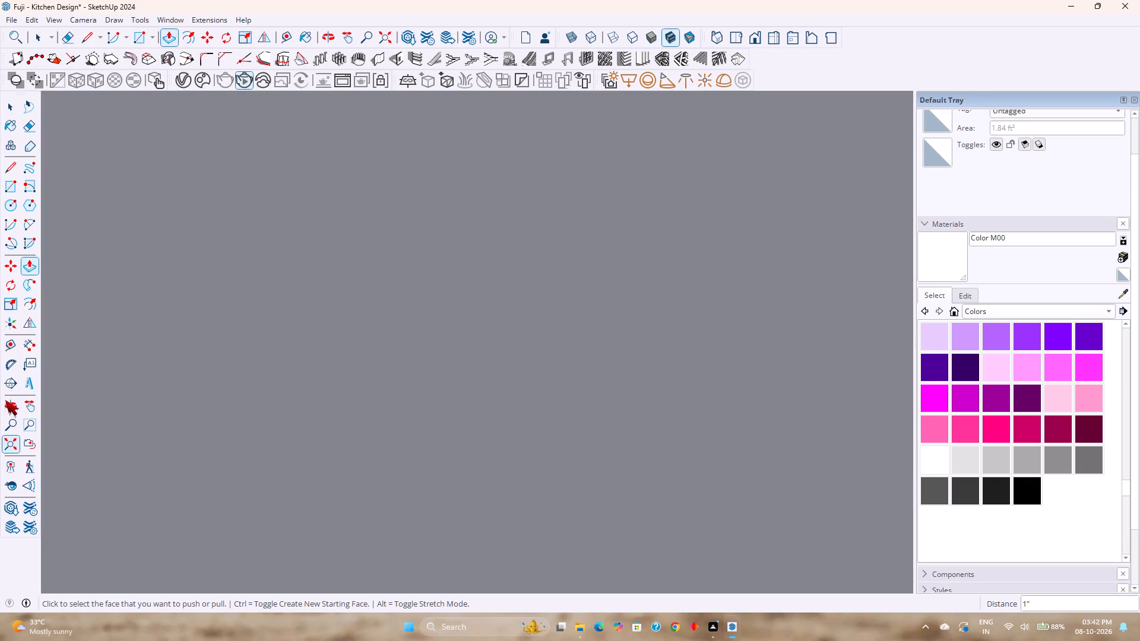
middle_click_drag(128, 426, 196, 535)
scroll(356, 261, "up", 3)
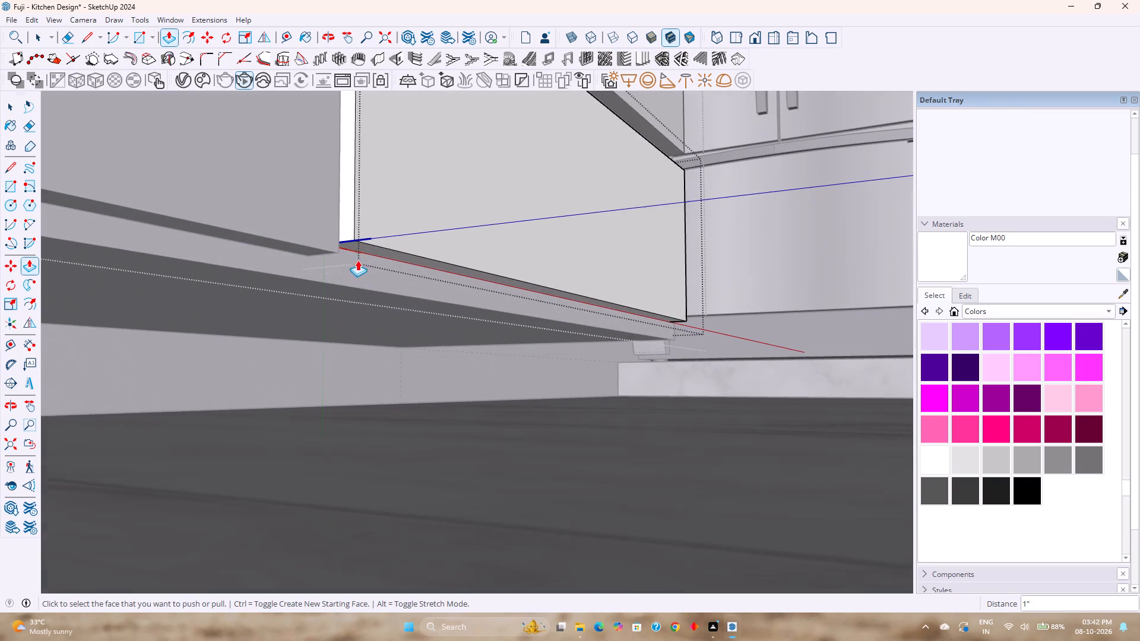
scroll(357, 247, "up", 2)
left_click(357, 247)
left_click(310, 255)
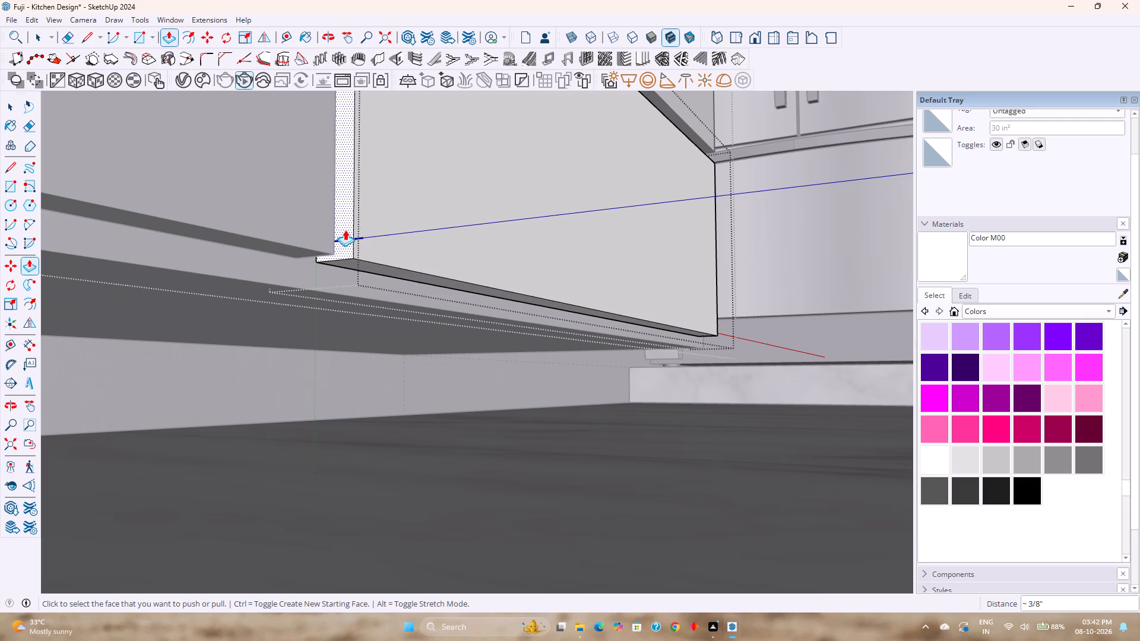
Extend the drawer front component's top edge by the same distance, then exit the component and cabinet group.
middle_click_drag(404, 208, 419, 509, "shift")
middle_click_drag(414, 291, 435, 374)
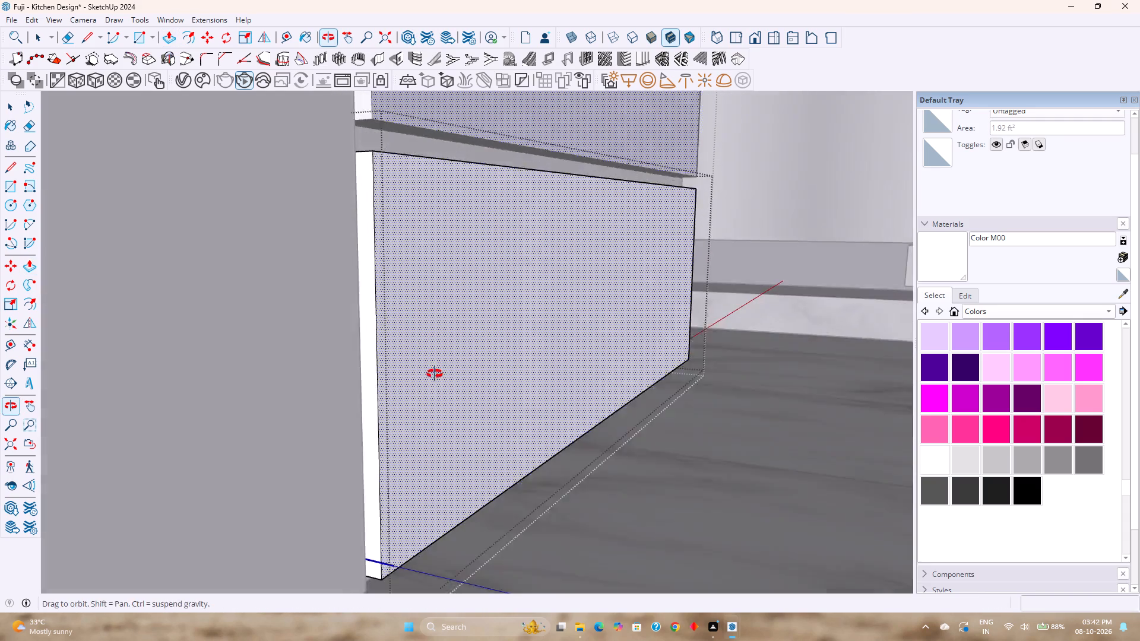
middle_click_drag(435, 374, 441, 407)
middle_click_drag(388, 190, 461, 385, "shift")
scroll(461, 385, "up", 1, "shift")
scroll(451, 359, "up", 1)
double_click(444, 349)
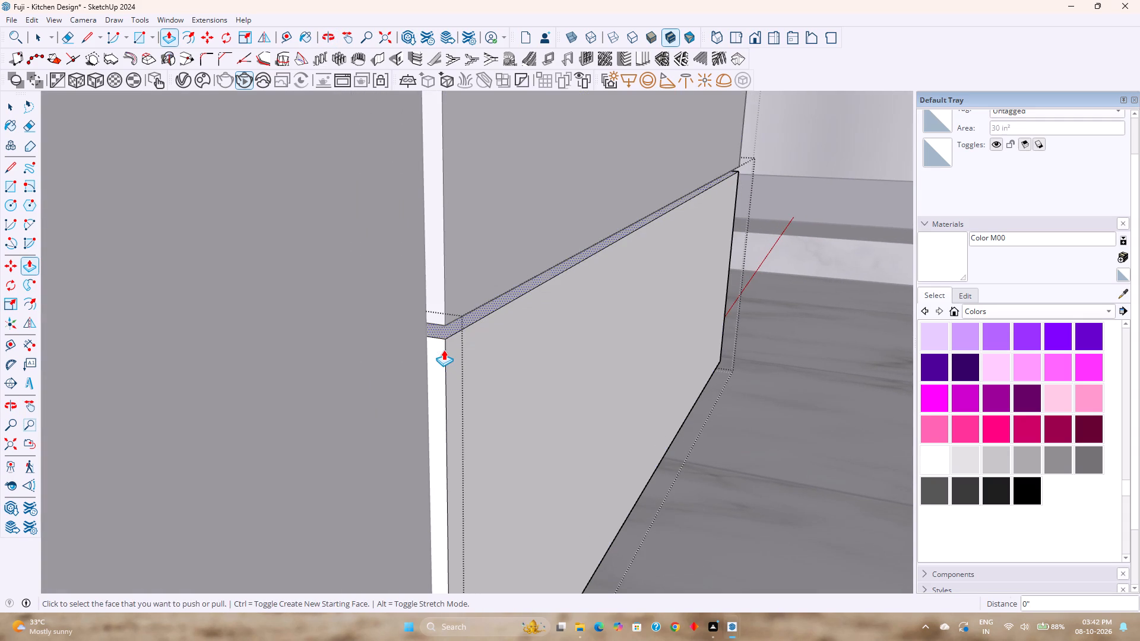
key("space")
scroll(470, 350, "down", 14)
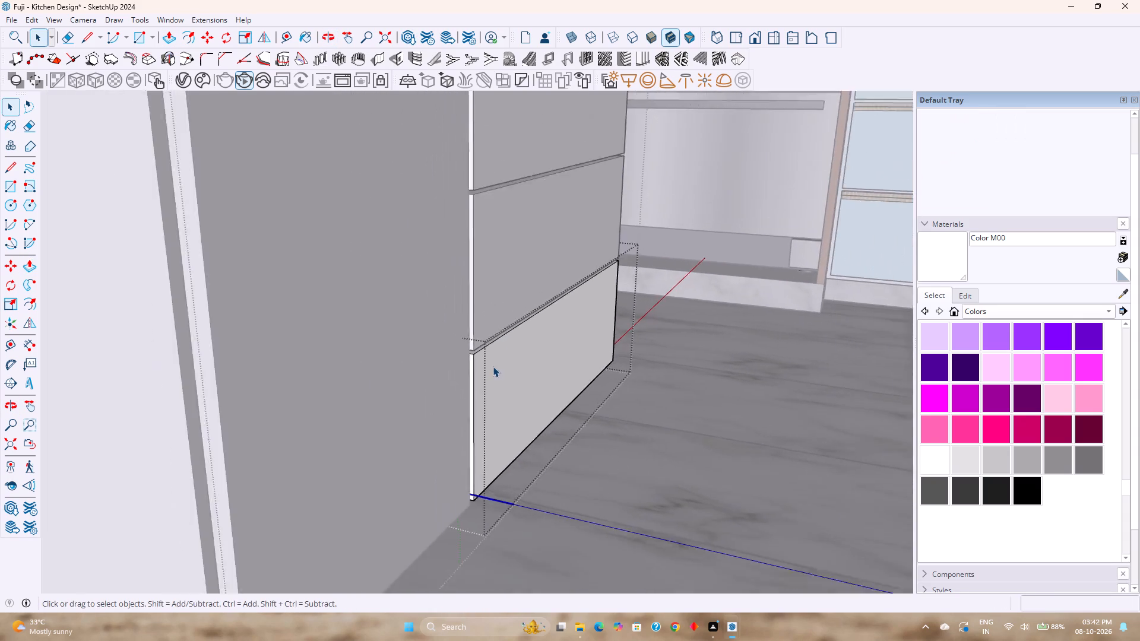
scroll(493, 366, "down", 2)
middle_click_drag(491, 368, 412, 363)
middle_click_drag(422, 361, 520, 406, "shift")
middle_click_drag(546, 409, 467, 398)
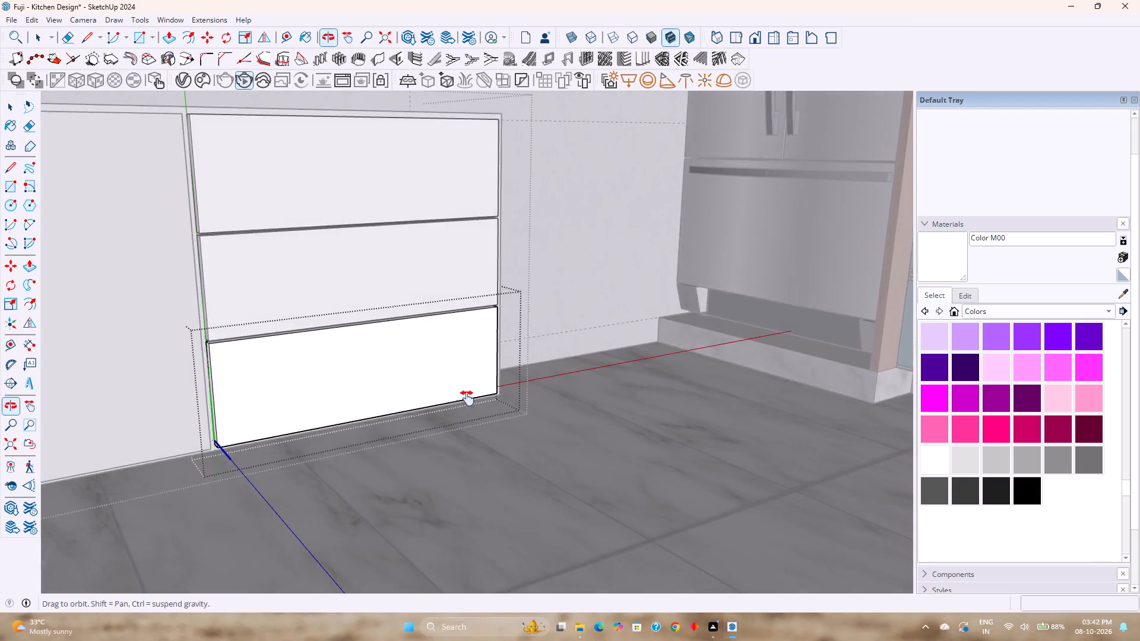
middle_click_drag(467, 398, 644, 439)
middle_click_drag(654, 437, 598, 421)
scroll(598, 403, "down", 3)
key("Escape")
key("space")
key("Escape")
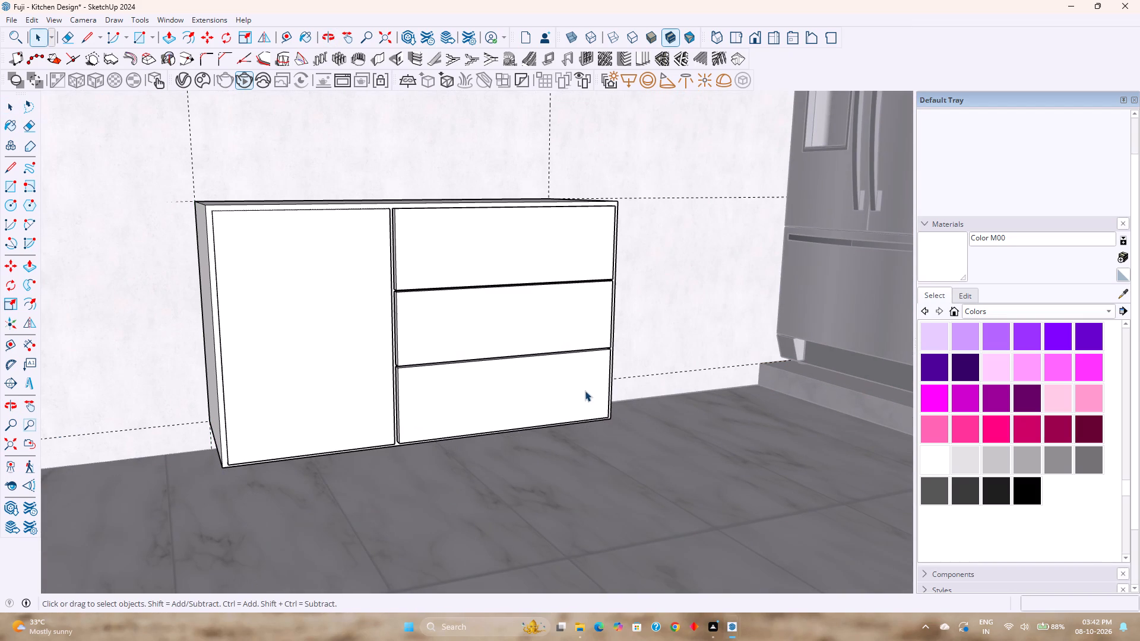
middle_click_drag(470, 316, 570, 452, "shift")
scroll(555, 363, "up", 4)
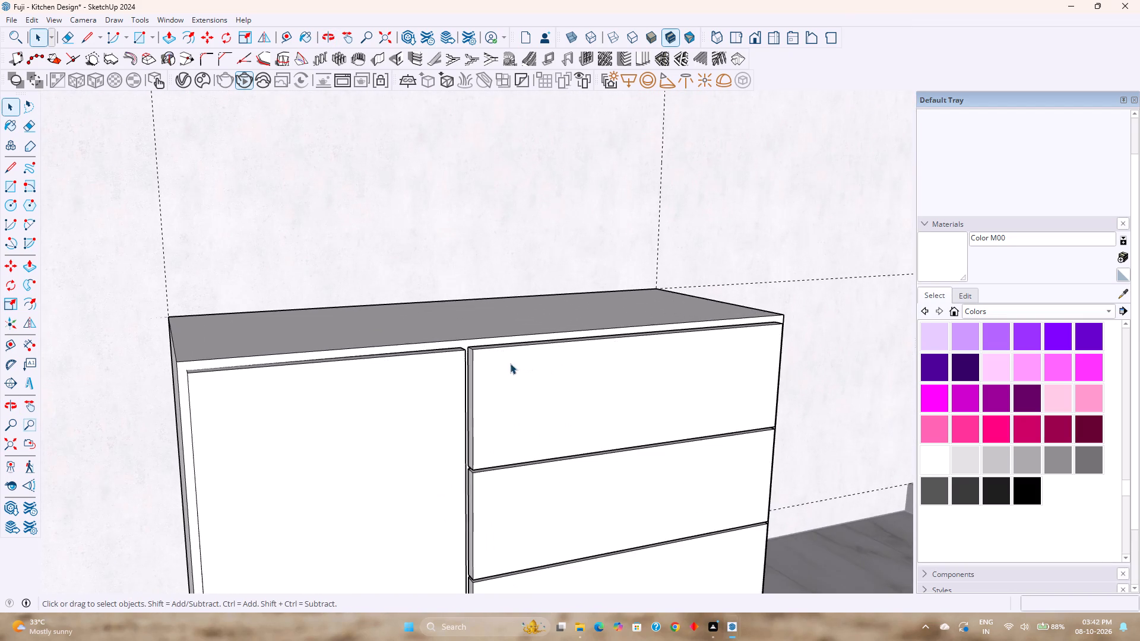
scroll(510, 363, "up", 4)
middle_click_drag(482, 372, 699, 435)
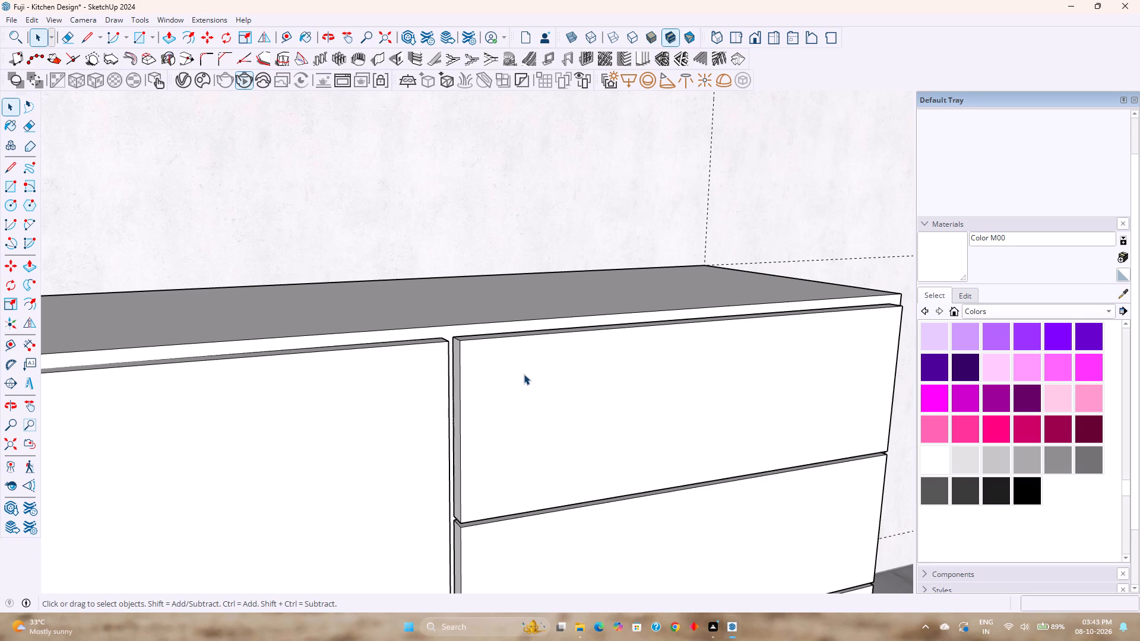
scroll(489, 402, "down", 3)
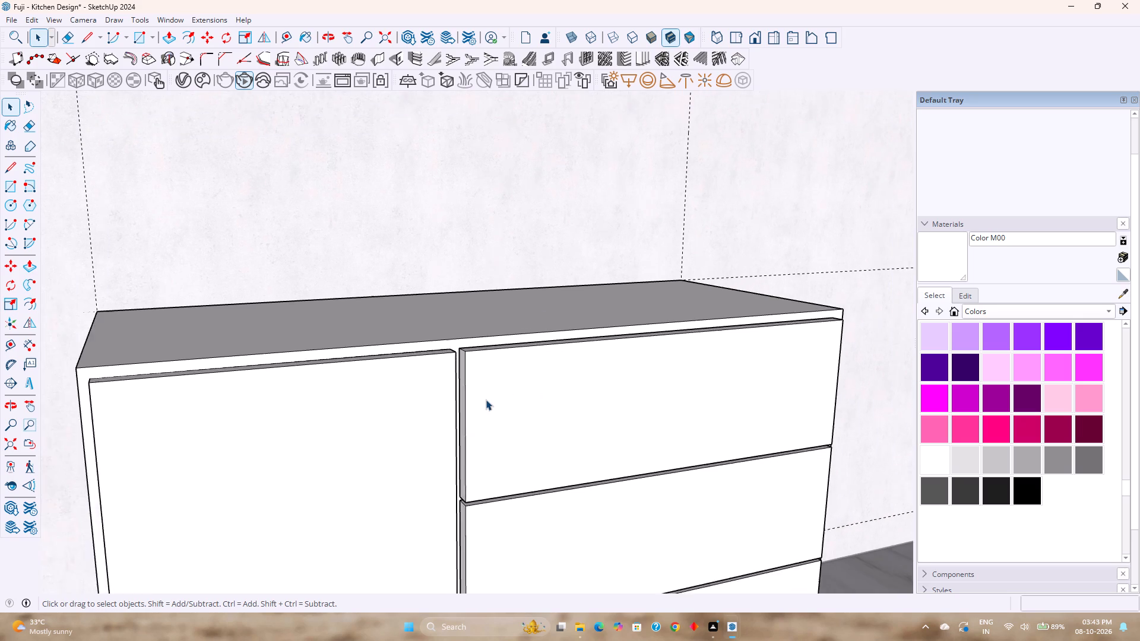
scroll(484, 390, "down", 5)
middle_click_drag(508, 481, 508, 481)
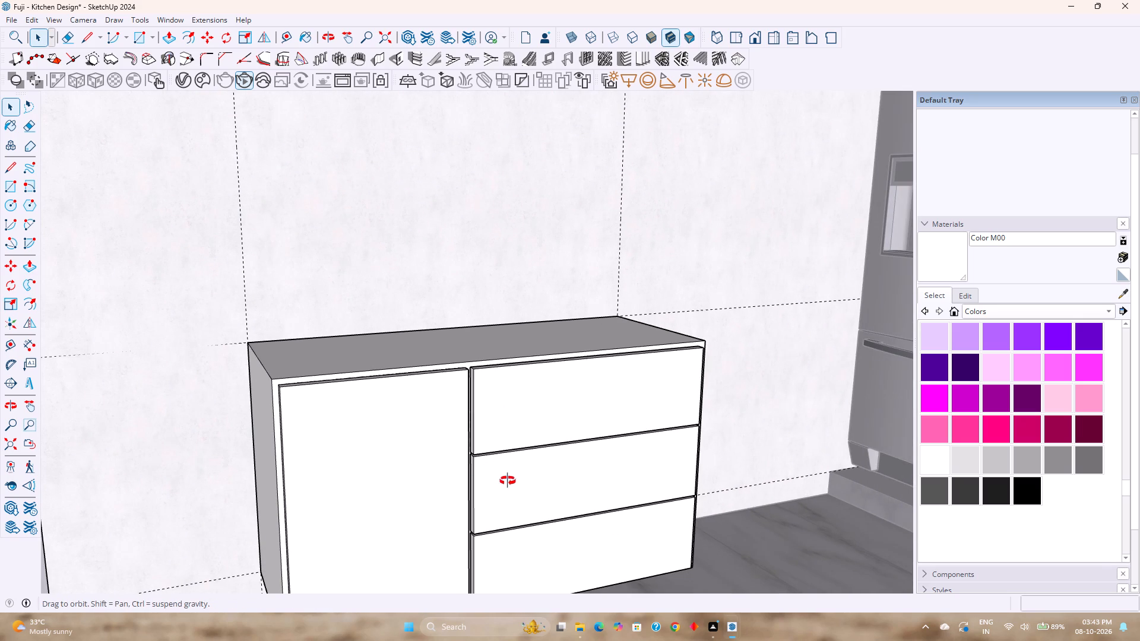
Examine the cabinet's door and drawer fronts from the front and from above.
middle_click_drag(508, 481, 492, 414)
scroll(493, 415, "down", 2)
middle_click_drag(493, 415, 506, 411)
scroll(504, 395, "up", 20)
scroll(504, 395, "up", 5)
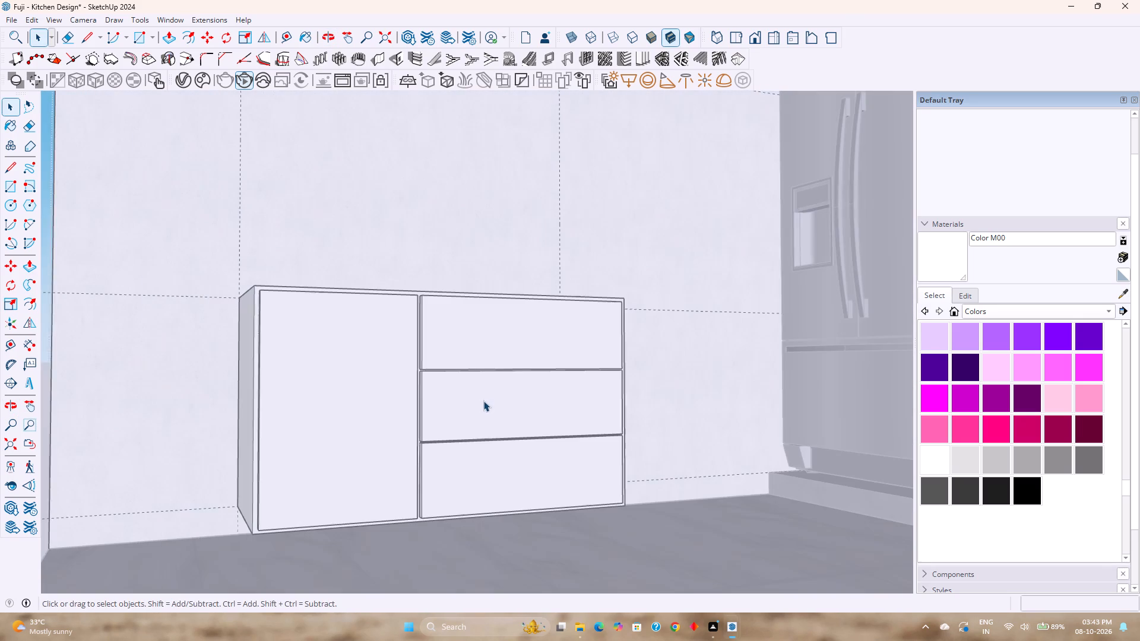
scroll(483, 401, "up", 20)
scroll(481, 401, "up", 1)
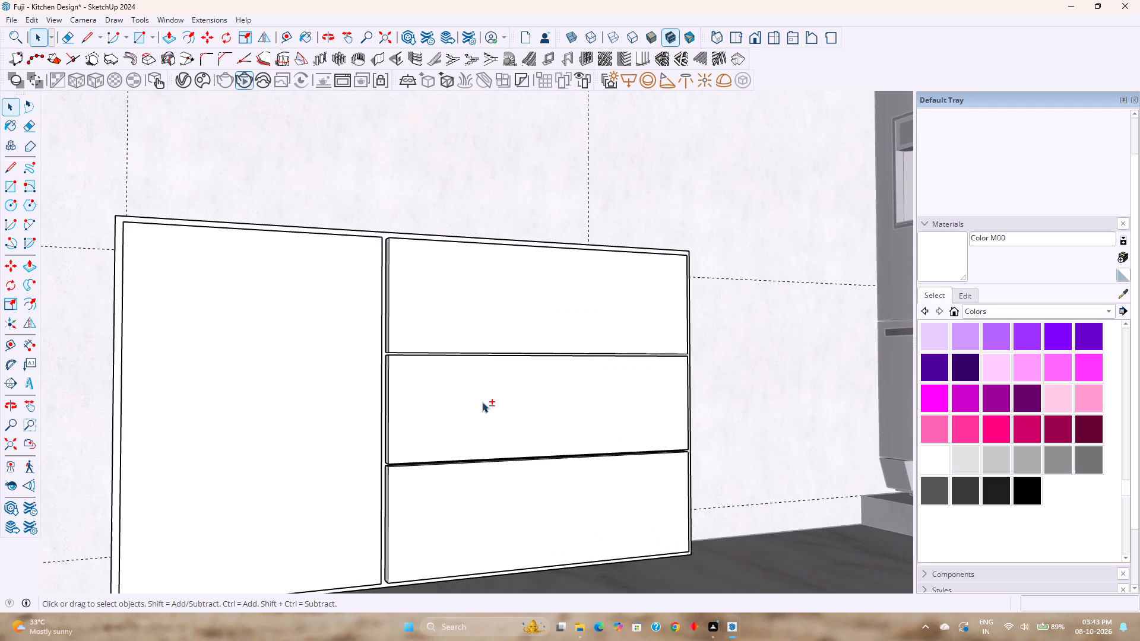
middle_click_drag(503, 402, 571, 395, "shift")
middle_click_drag(588, 393, 572, 469)
middle_click_drag(574, 443, 683, 410, "shift")
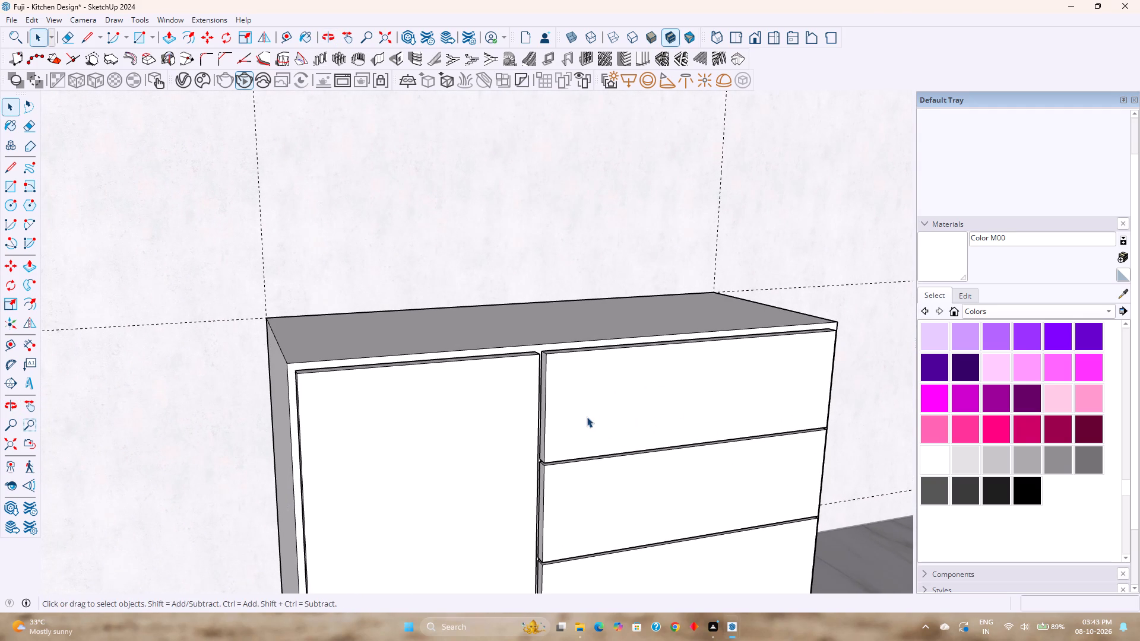
middle_click_drag(442, 345, 354, 471)
scroll(381, 442, "down", 3)
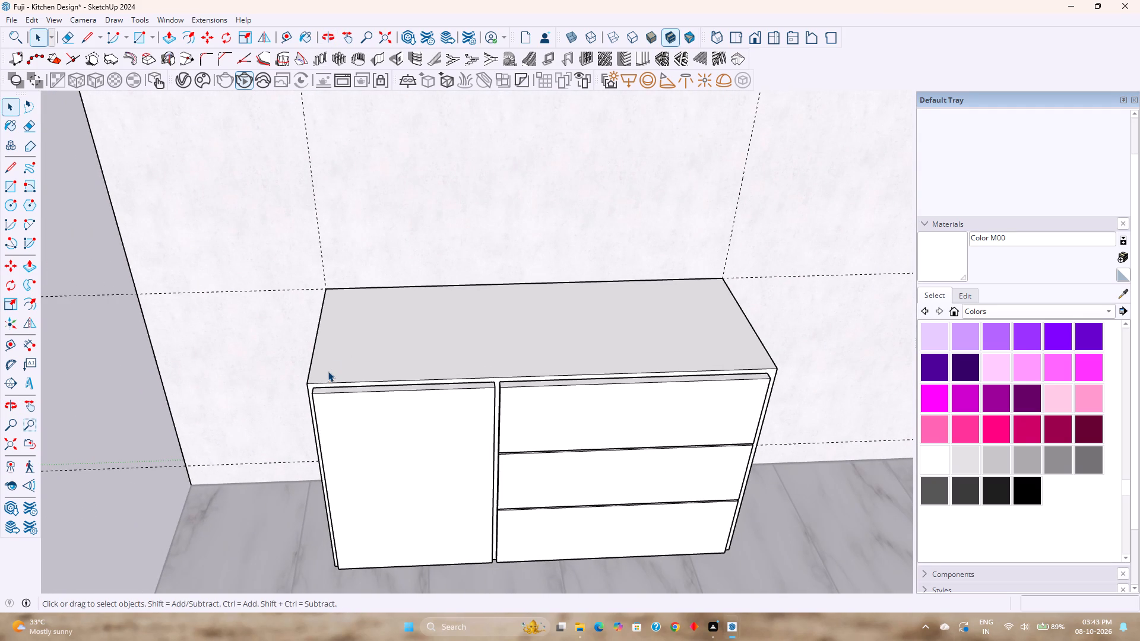
middle_click_drag(417, 319, 420, 349)
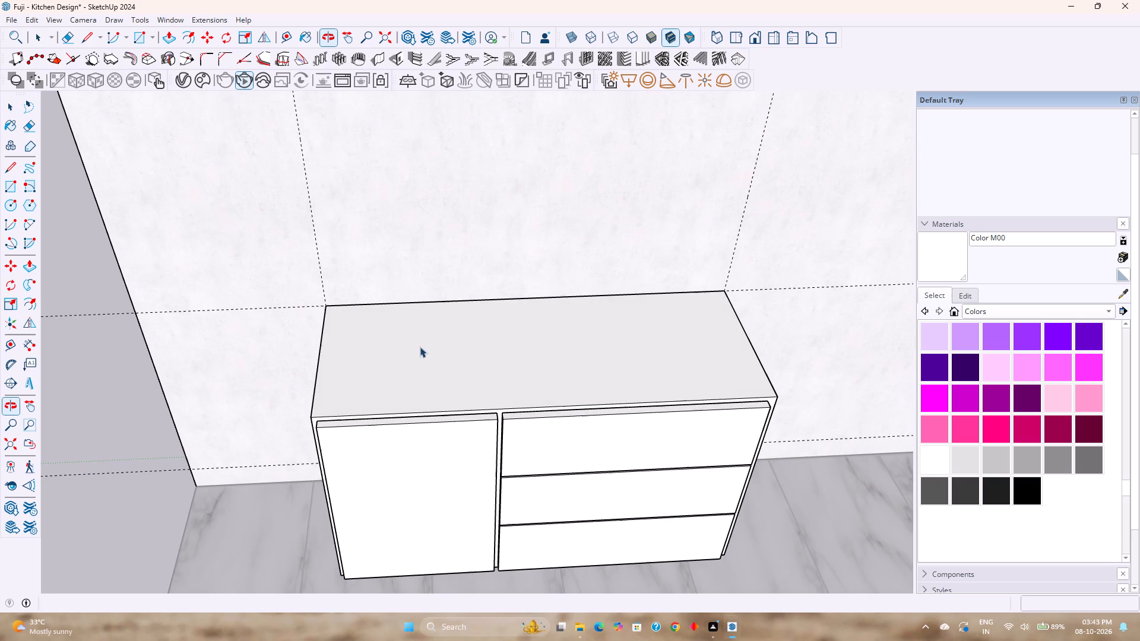
middle_click_drag(436, 318, 385, 467, "shift")
middle_click_drag(380, 474, 384, 410)
scroll(388, 393, "down", 5, "shift")
middle_click_drag(388, 393, 391, 409, "shift")
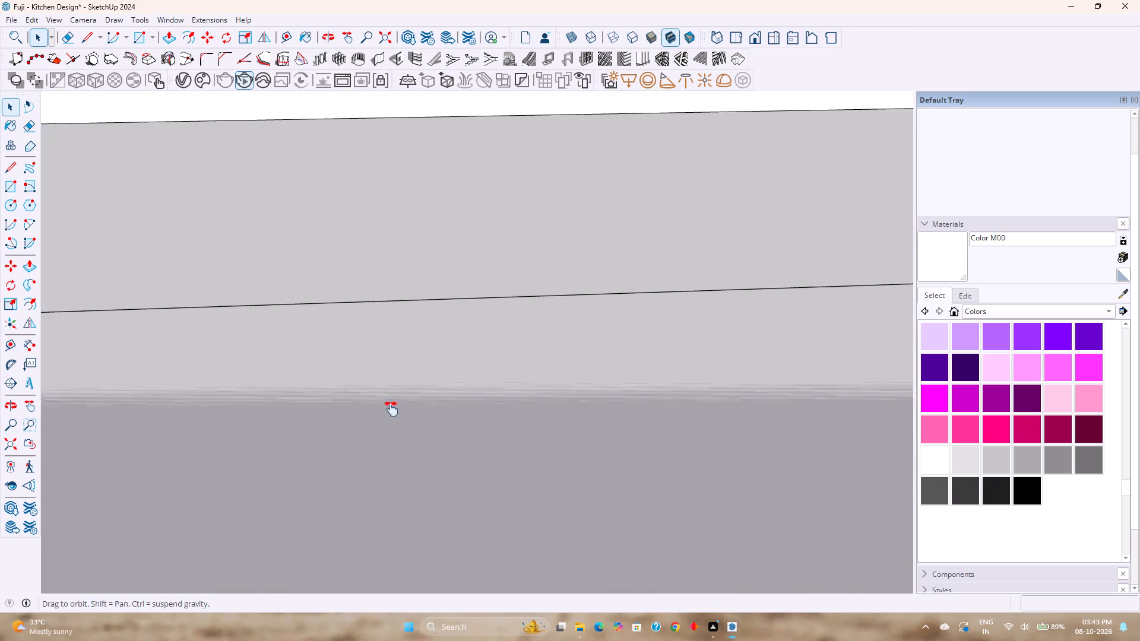
middle_click_drag(391, 409, 396, 446, "shift")
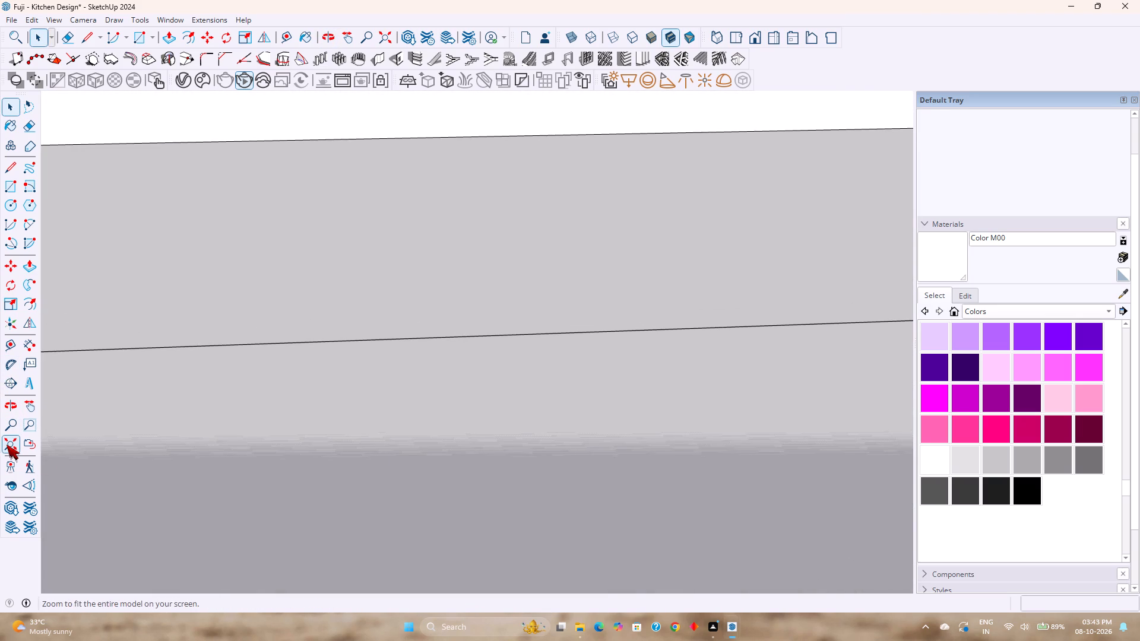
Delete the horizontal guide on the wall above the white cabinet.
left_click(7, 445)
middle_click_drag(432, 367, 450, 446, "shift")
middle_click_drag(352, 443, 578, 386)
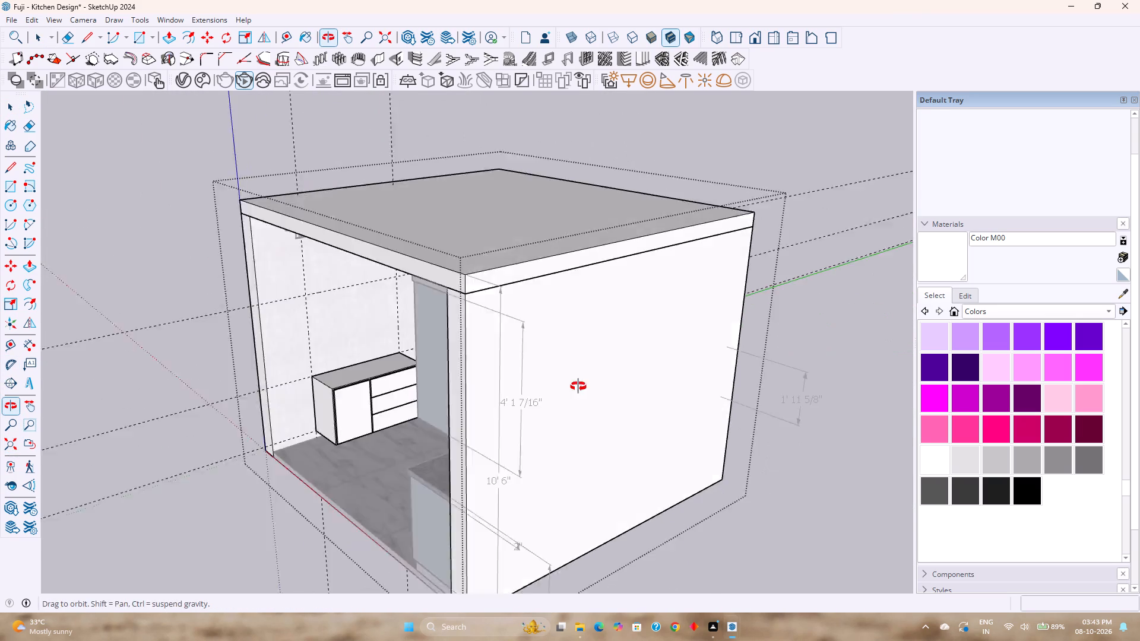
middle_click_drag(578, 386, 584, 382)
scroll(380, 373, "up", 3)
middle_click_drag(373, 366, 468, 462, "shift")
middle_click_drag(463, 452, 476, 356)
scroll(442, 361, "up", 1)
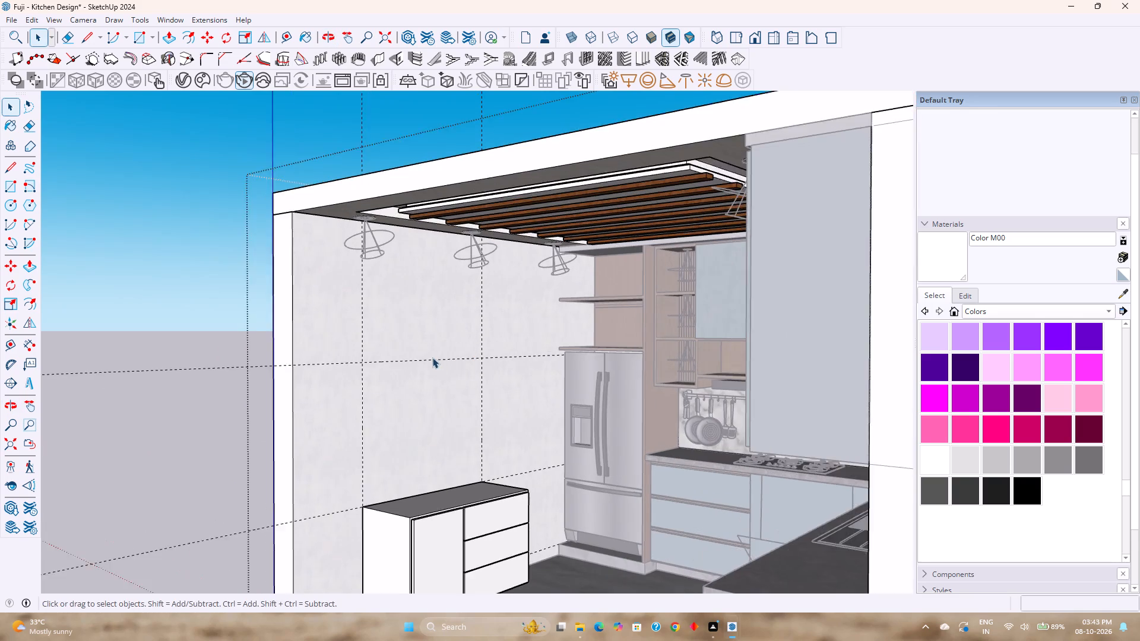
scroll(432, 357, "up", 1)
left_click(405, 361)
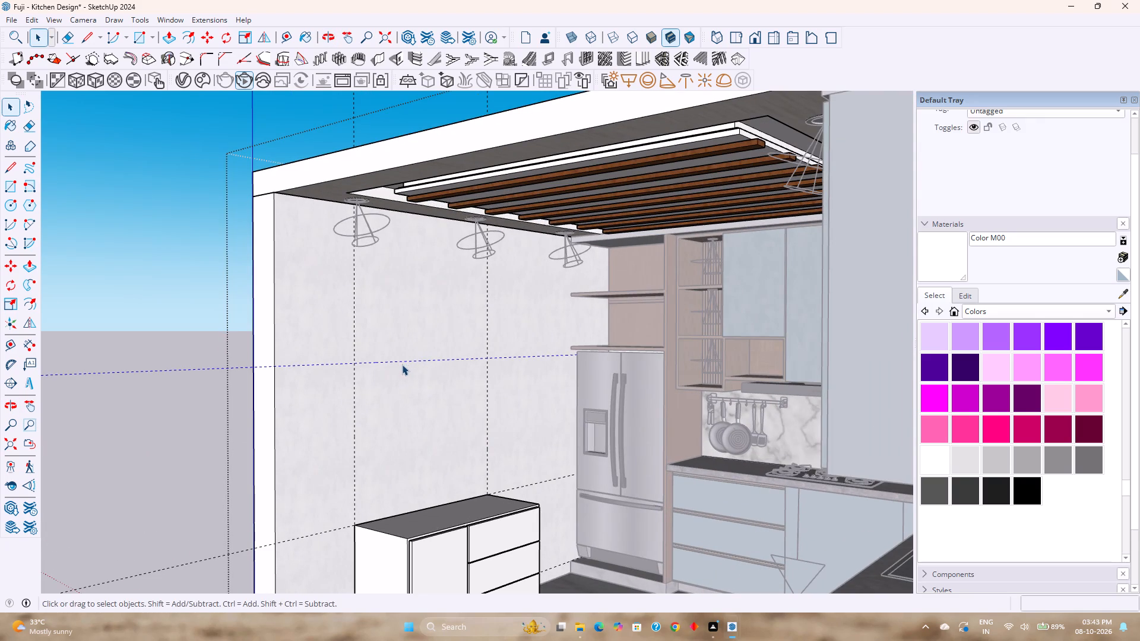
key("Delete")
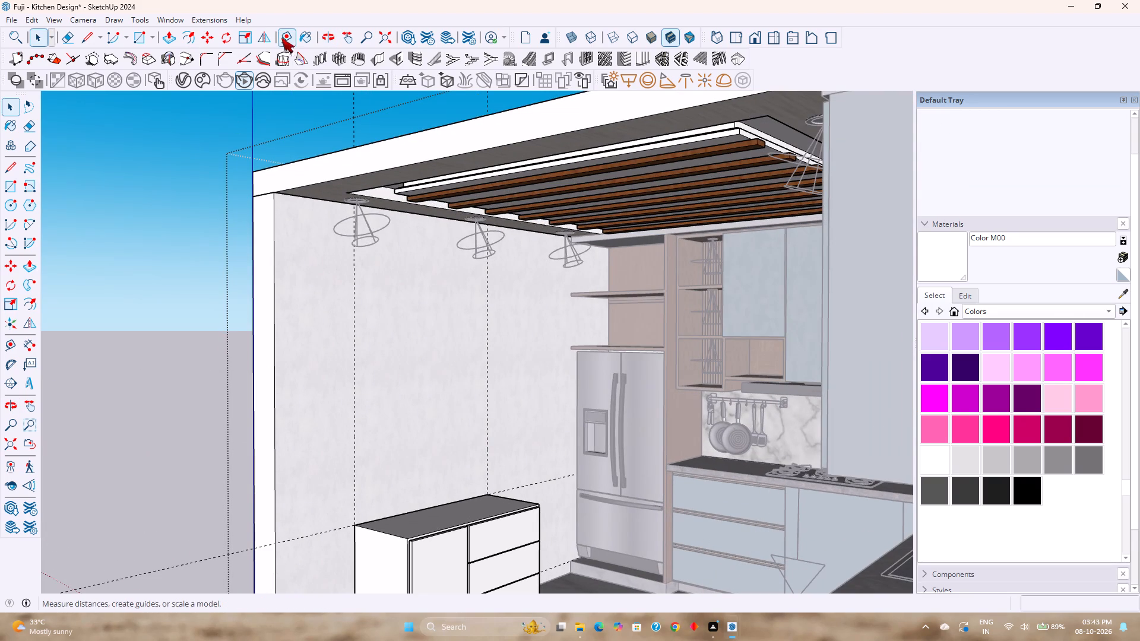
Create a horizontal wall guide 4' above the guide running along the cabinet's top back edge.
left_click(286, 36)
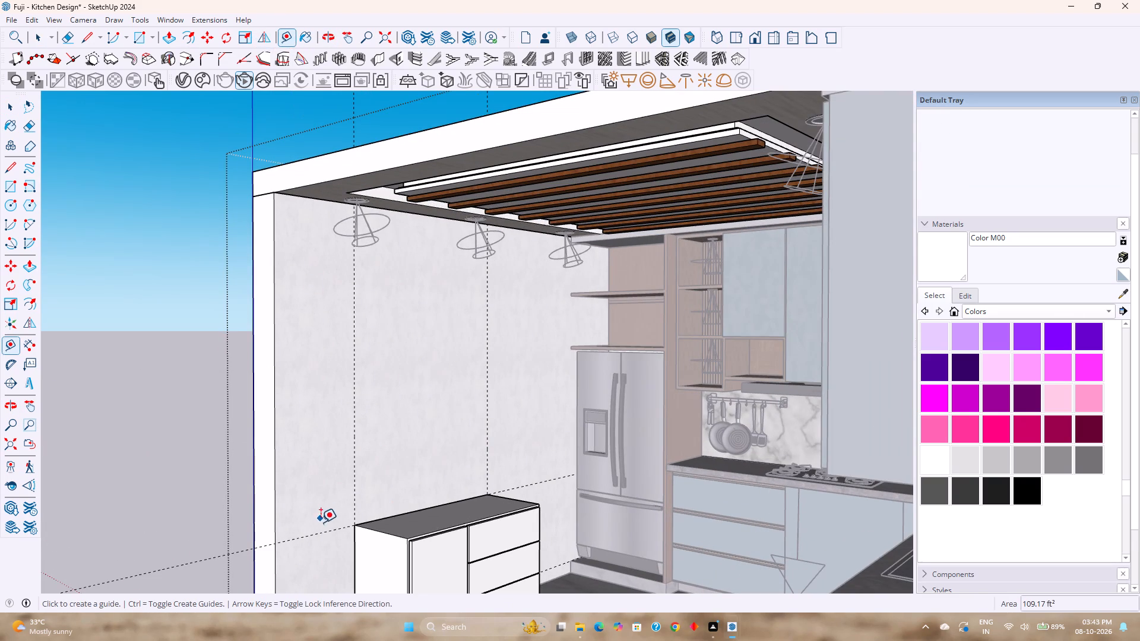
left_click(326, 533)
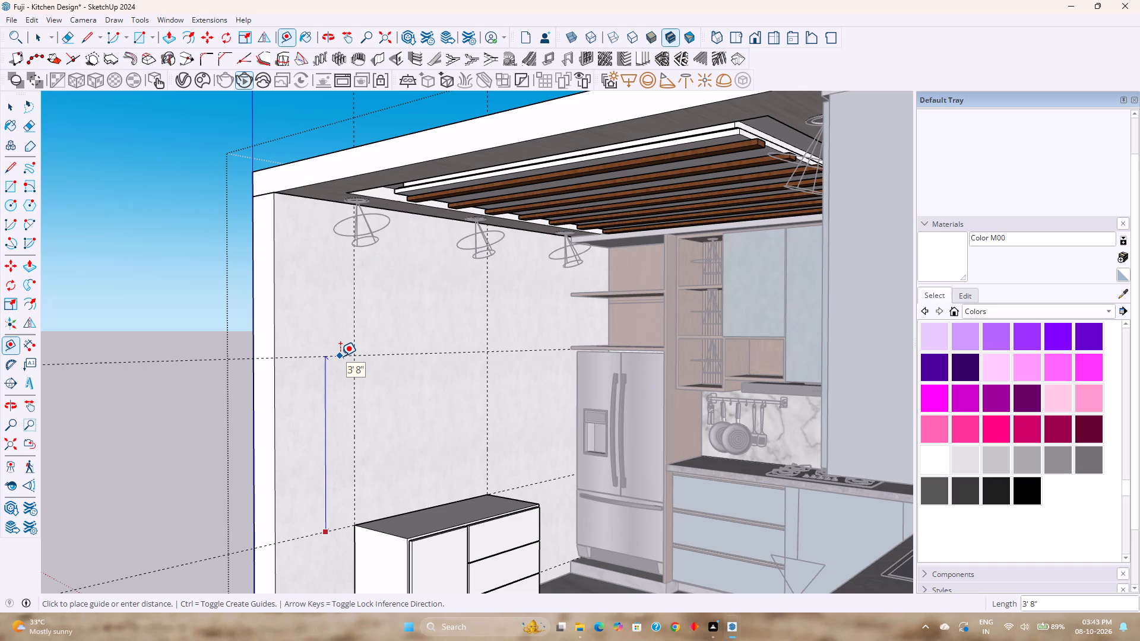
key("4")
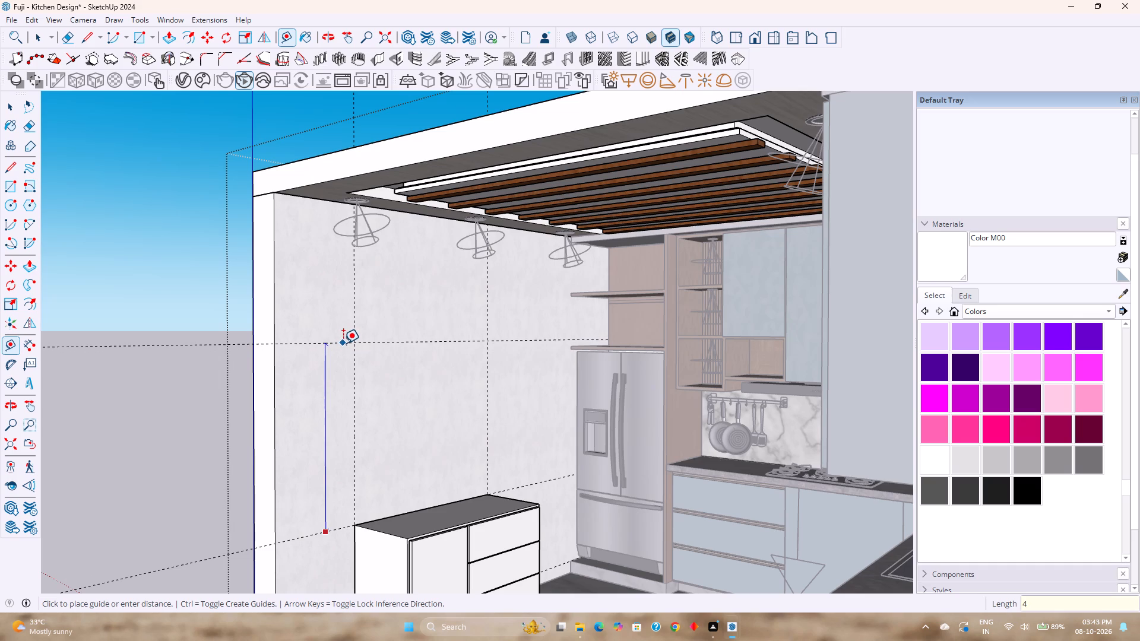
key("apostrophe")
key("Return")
Examine the wall area above the cabinet enclosed by the guides.
middle_click_drag(421, 395, 391, 389)
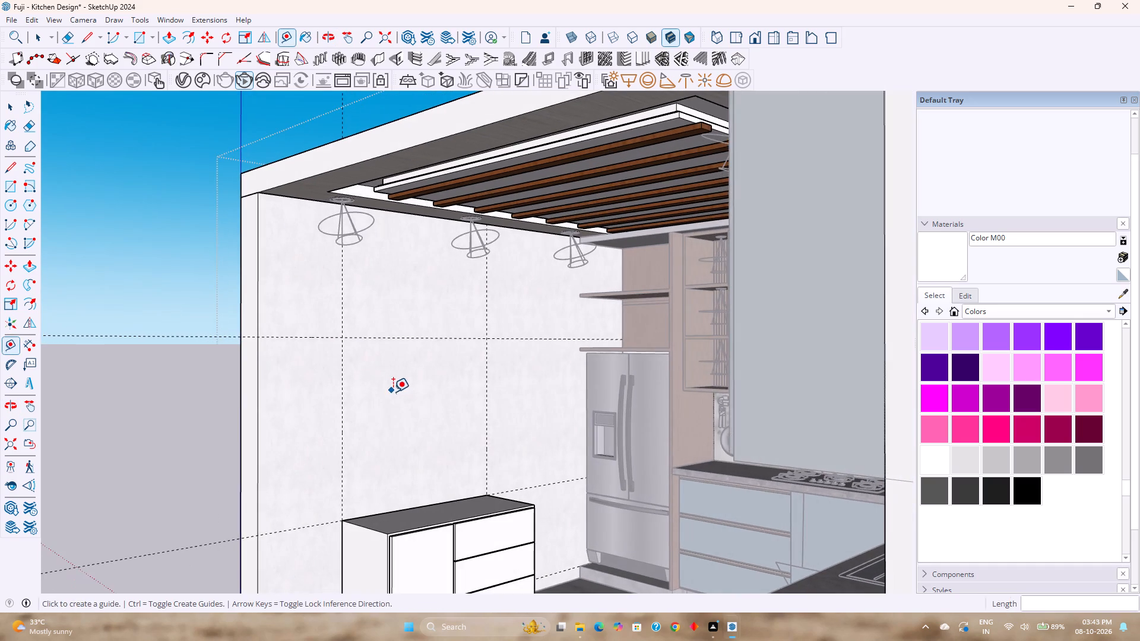
scroll(394, 392, "up", 2)
middle_click_drag(400, 394, 479, 361, "shift")
middle_click_drag(528, 372, 448, 369)
scroll(446, 381, "up", 4)
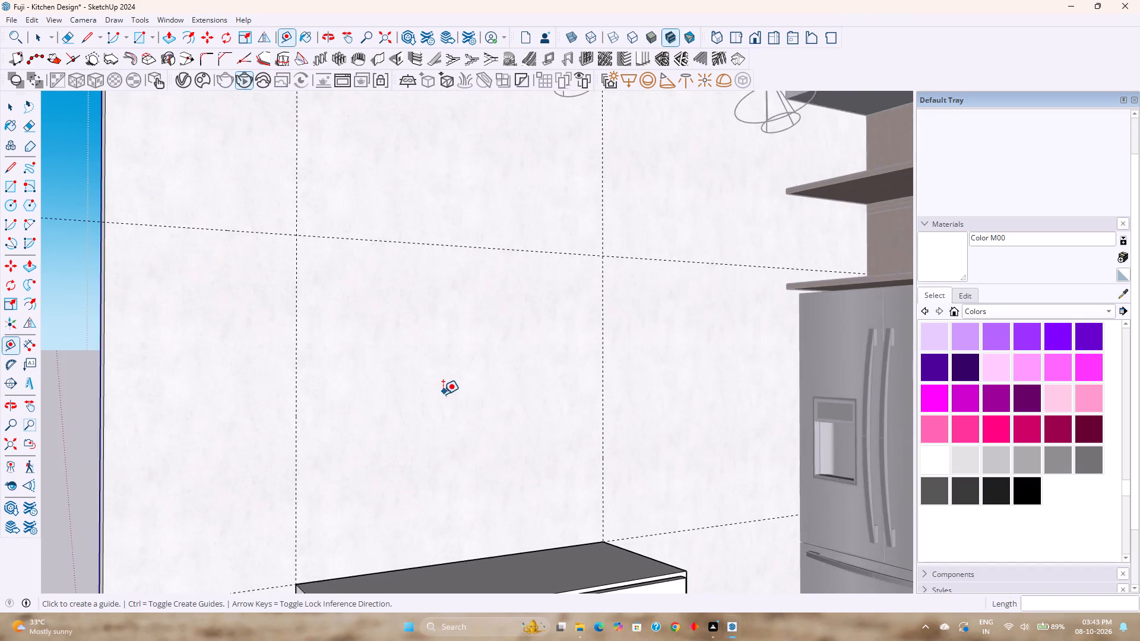
middle_click_drag(445, 396, 504, 353, "shift")
middle_click_drag(446, 367, 389, 369)
scroll(389, 385, "up", 2)
middle_click_drag(391, 388, 454, 348, "shift")
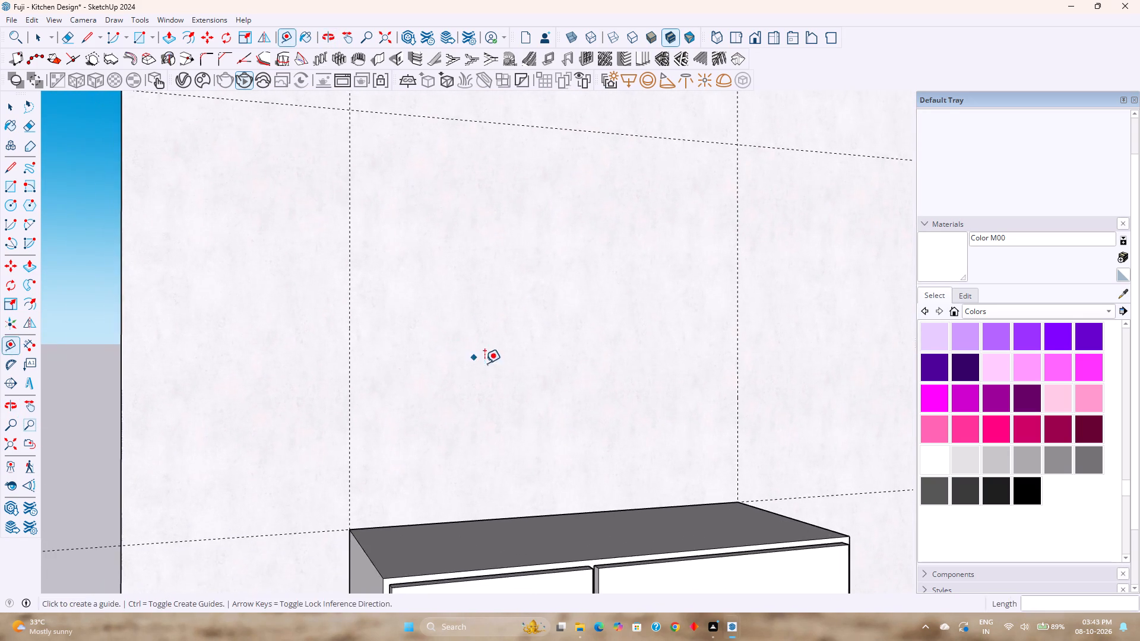
middle_click_drag(484, 365, 384, 379)
scroll(395, 372, "down", 3)
middle_click_drag(464, 383, 359, 358, "shift")
scroll(362, 358, "down", 1)
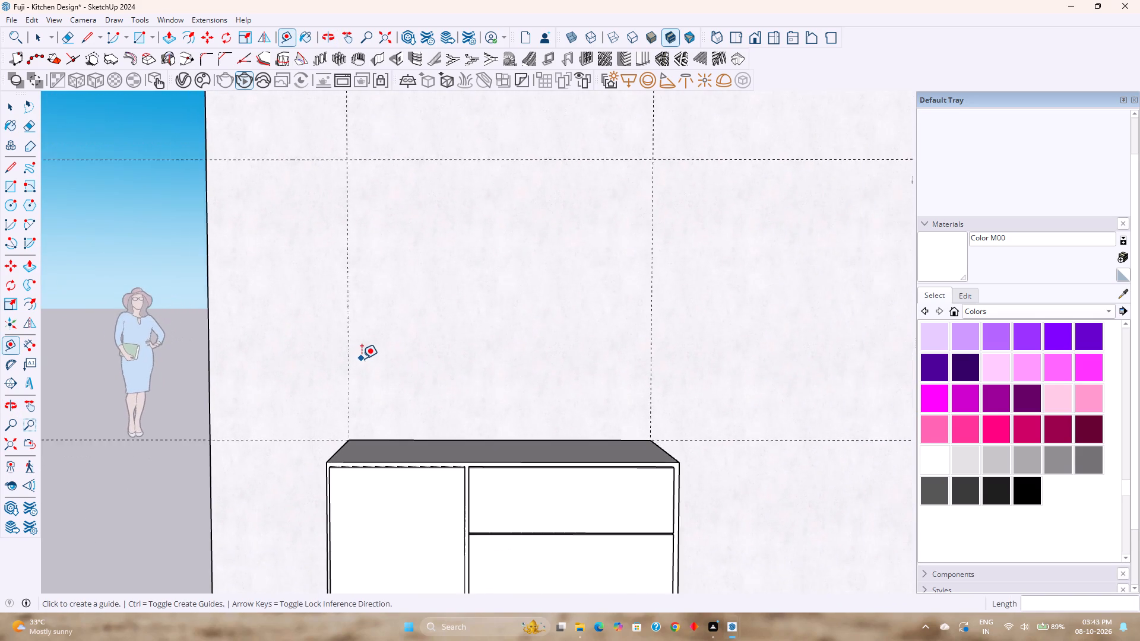
scroll(362, 358, "down", 2)
scroll(362, 358, "up", 8)
scroll(648, 369, "up", 5)
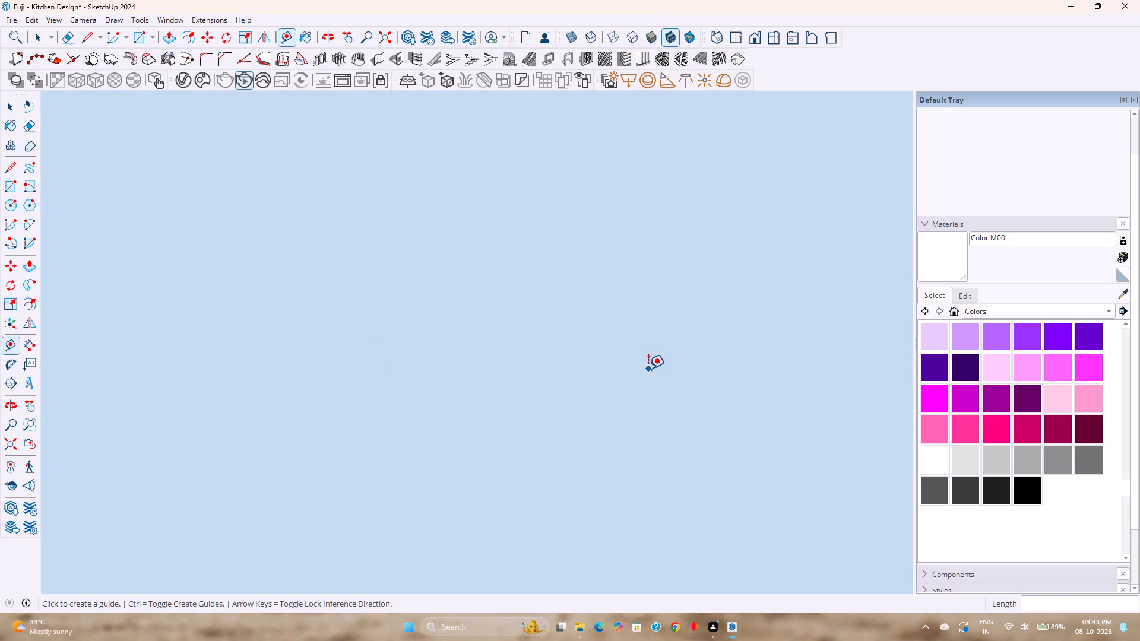
scroll(648, 369, "up", 20)
scroll(648, 369, "up", 7)
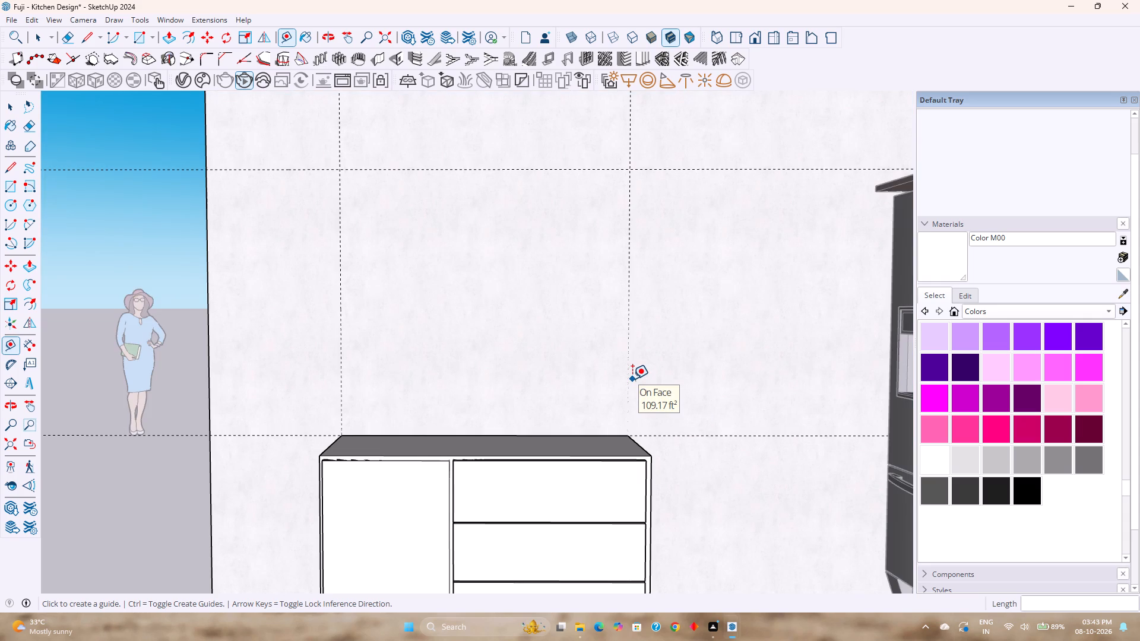
scroll(632, 379, "up", 5)
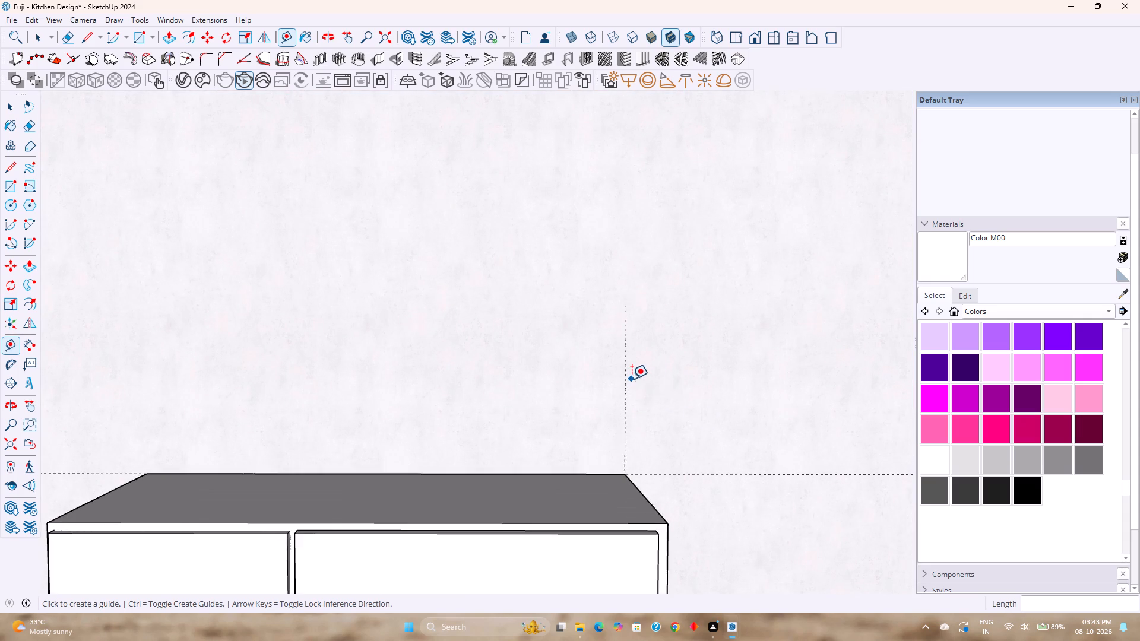
scroll(632, 379, "down", 4)
middle_click_drag(632, 365, 636, 433, "shift")
scroll(636, 412, "down", 1)
scroll(636, 412, "up", 16)
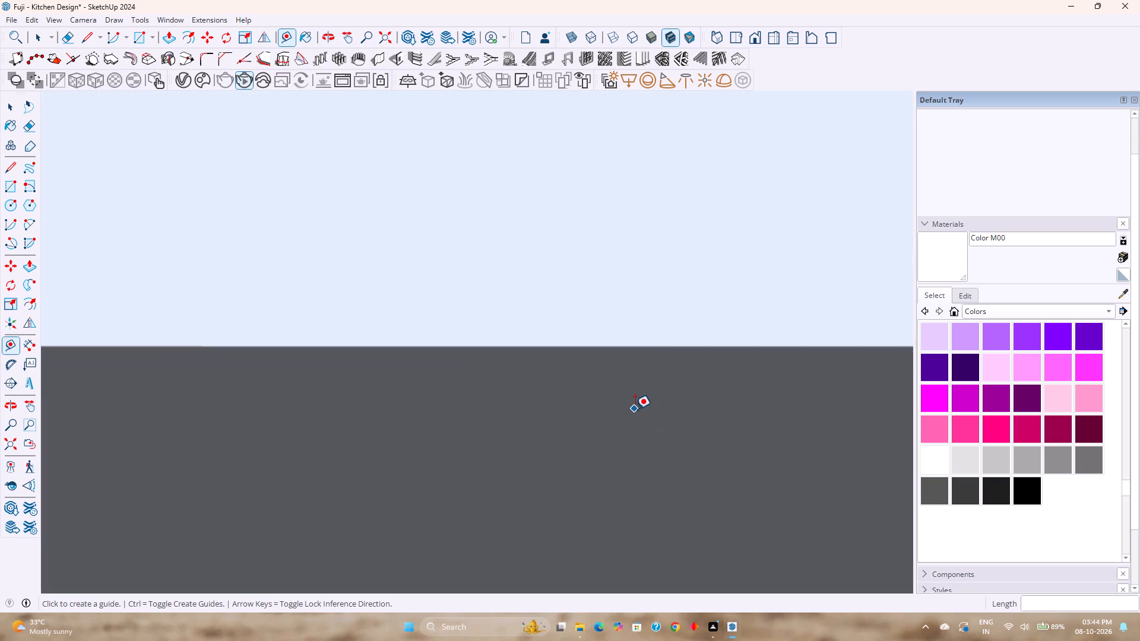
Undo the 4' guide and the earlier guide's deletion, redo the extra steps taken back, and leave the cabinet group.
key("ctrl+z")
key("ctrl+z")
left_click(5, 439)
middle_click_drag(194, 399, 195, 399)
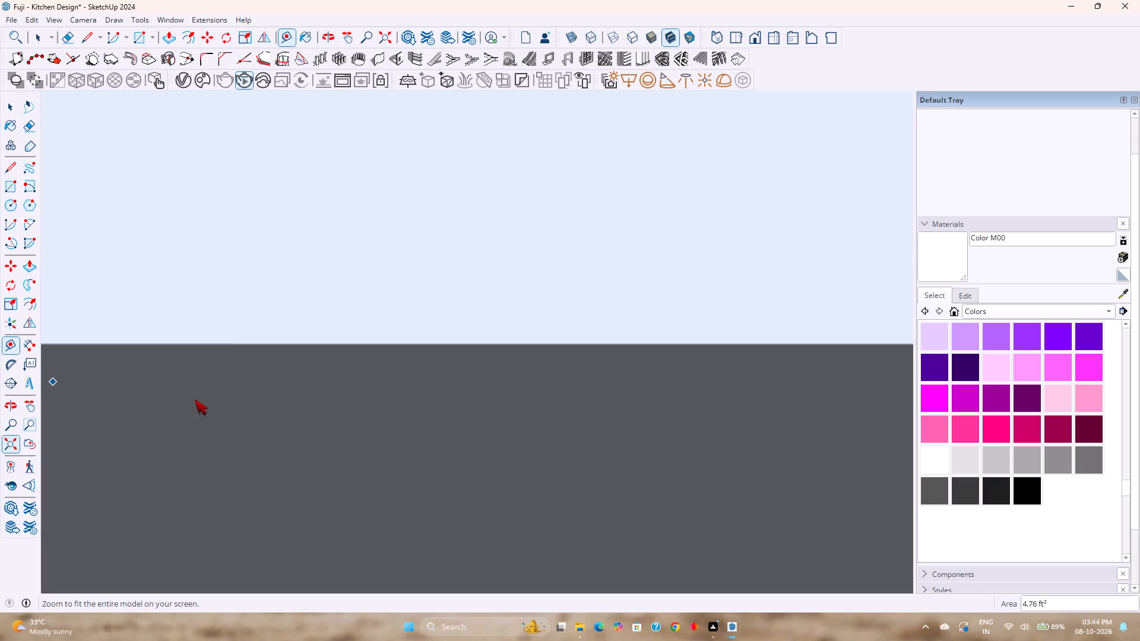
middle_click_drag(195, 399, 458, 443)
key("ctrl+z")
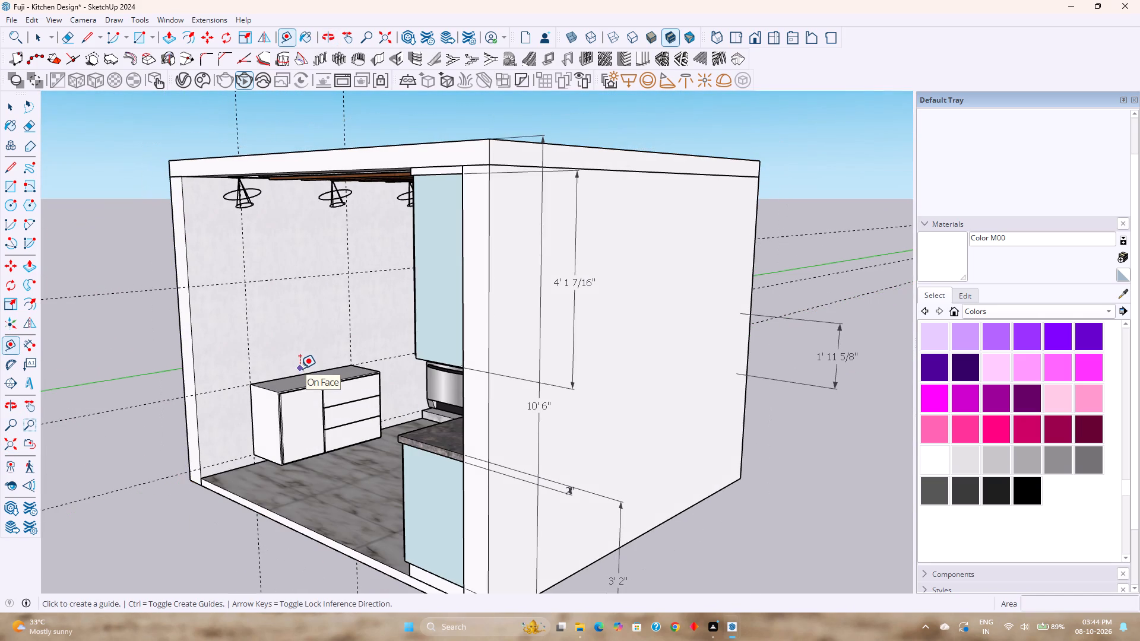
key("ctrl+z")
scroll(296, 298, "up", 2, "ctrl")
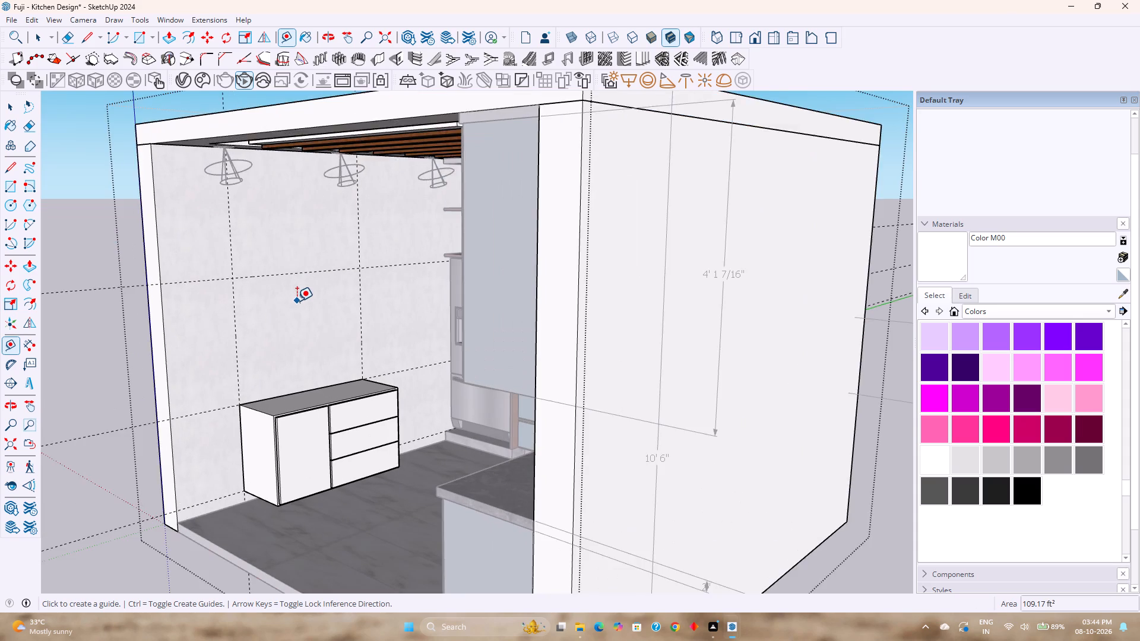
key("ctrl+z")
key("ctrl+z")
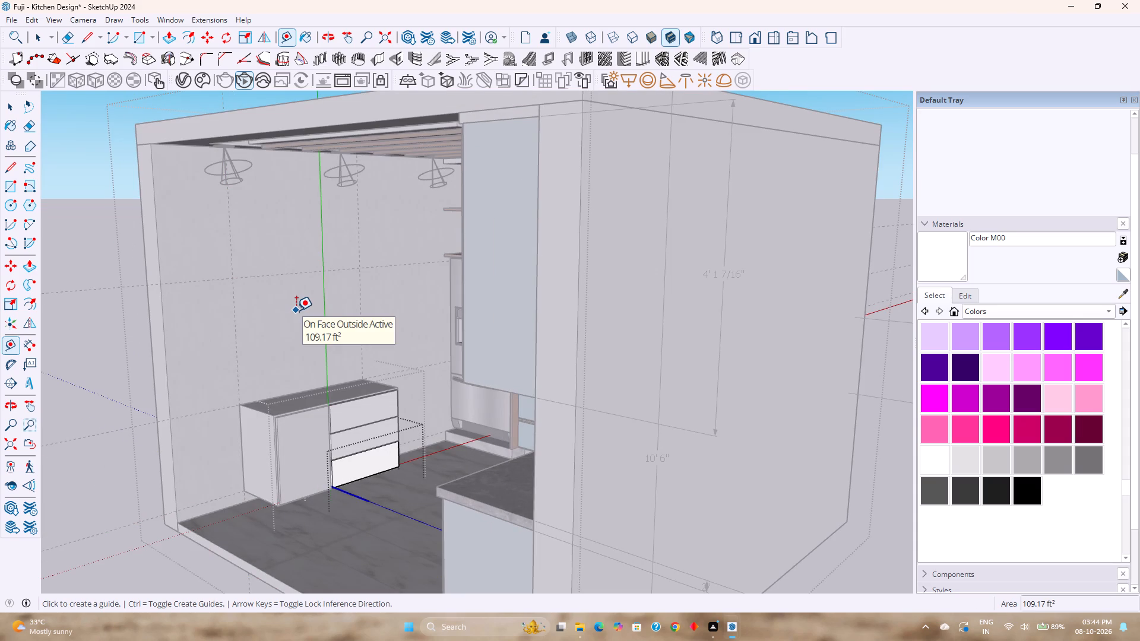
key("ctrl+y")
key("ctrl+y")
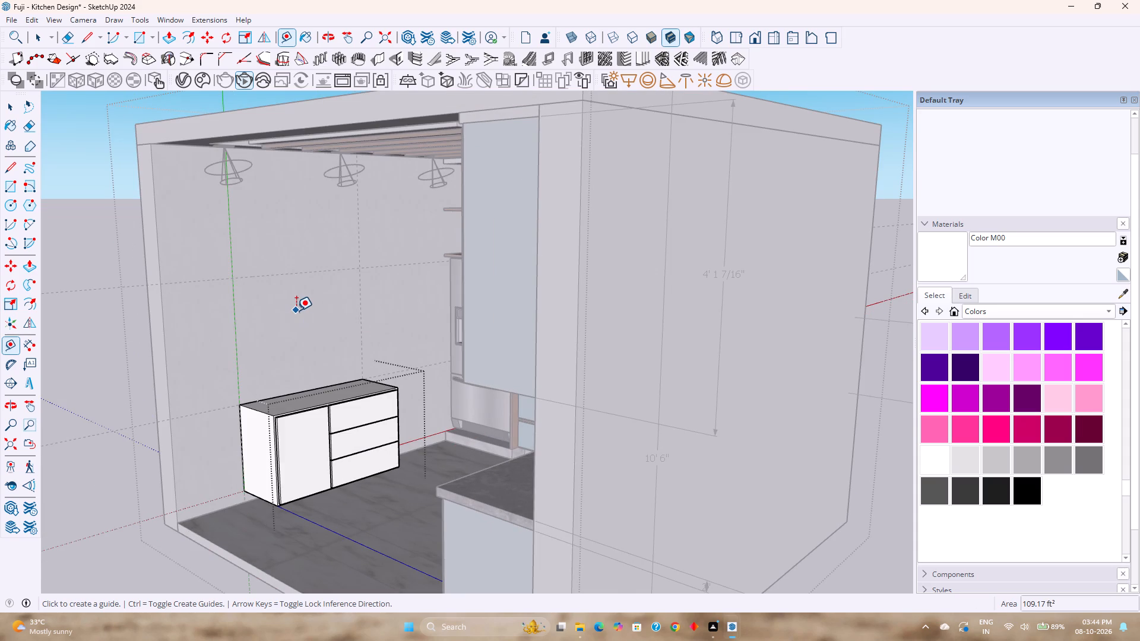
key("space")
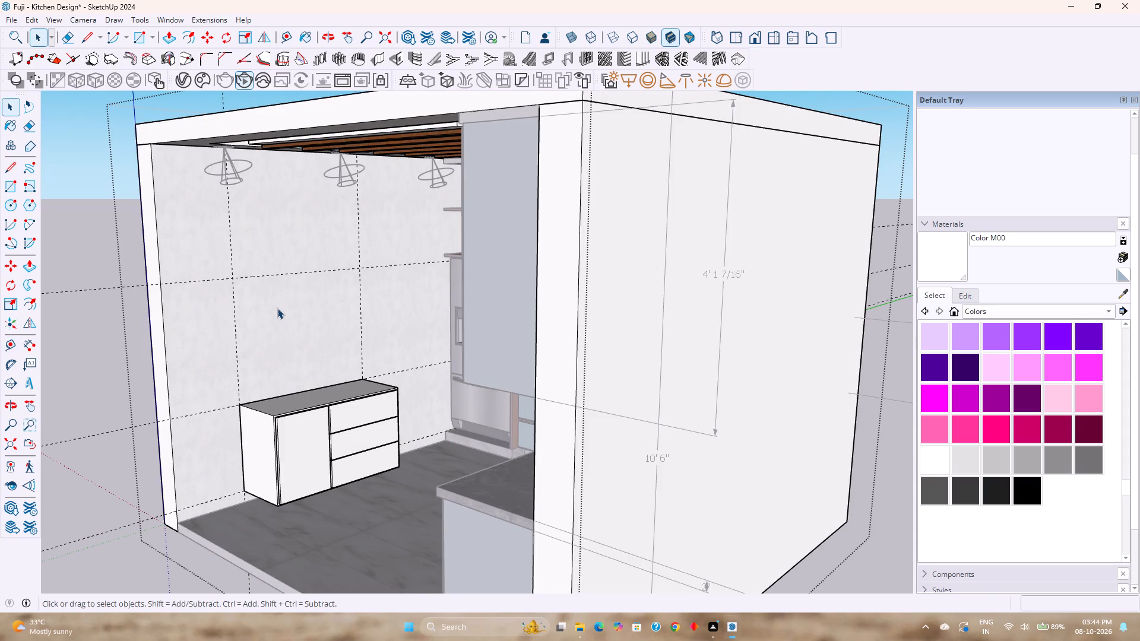
Draw a 3' 6" by 4' 4" rectangle on the wall from the upper guide intersection to the cabinet top's far back corner.
scroll(335, 379, "up", 3)
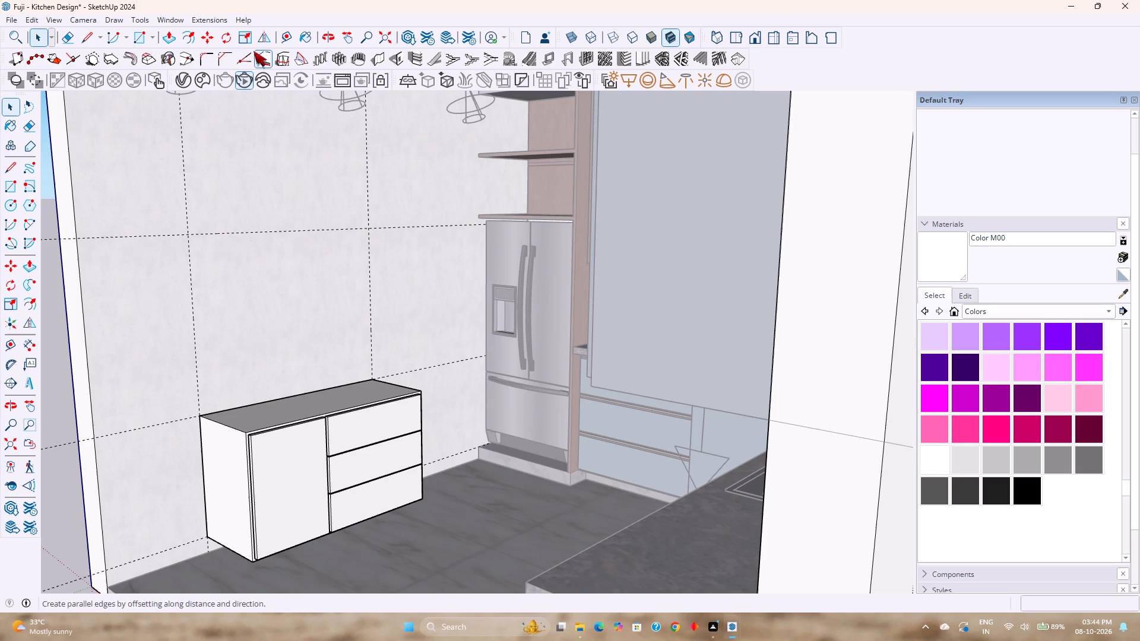
left_click(134, 39)
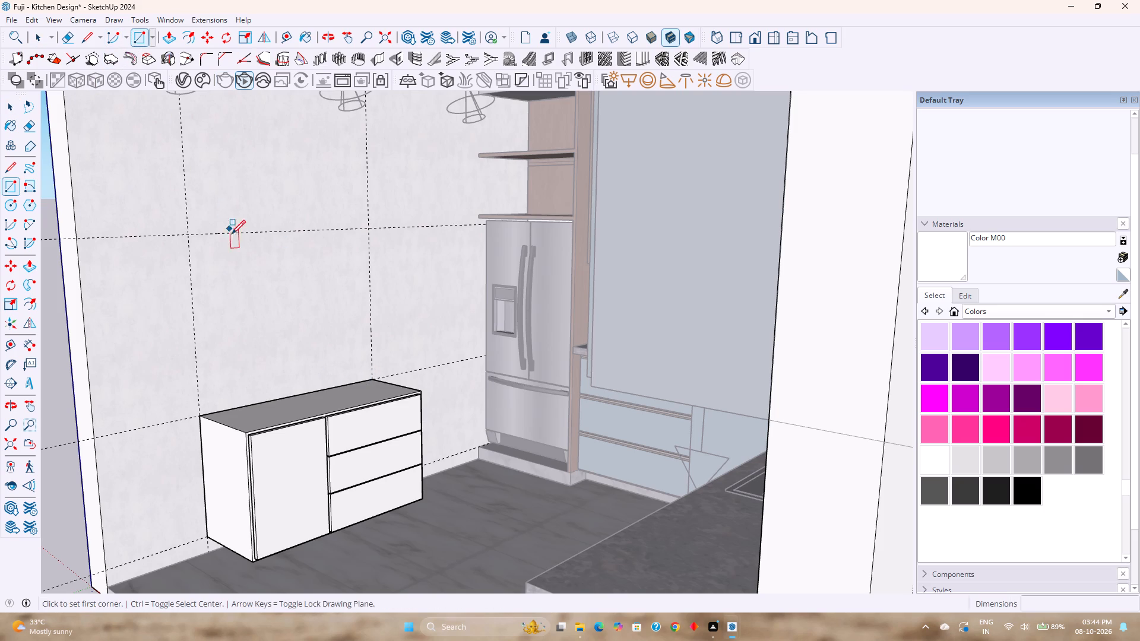
left_click(188, 233)
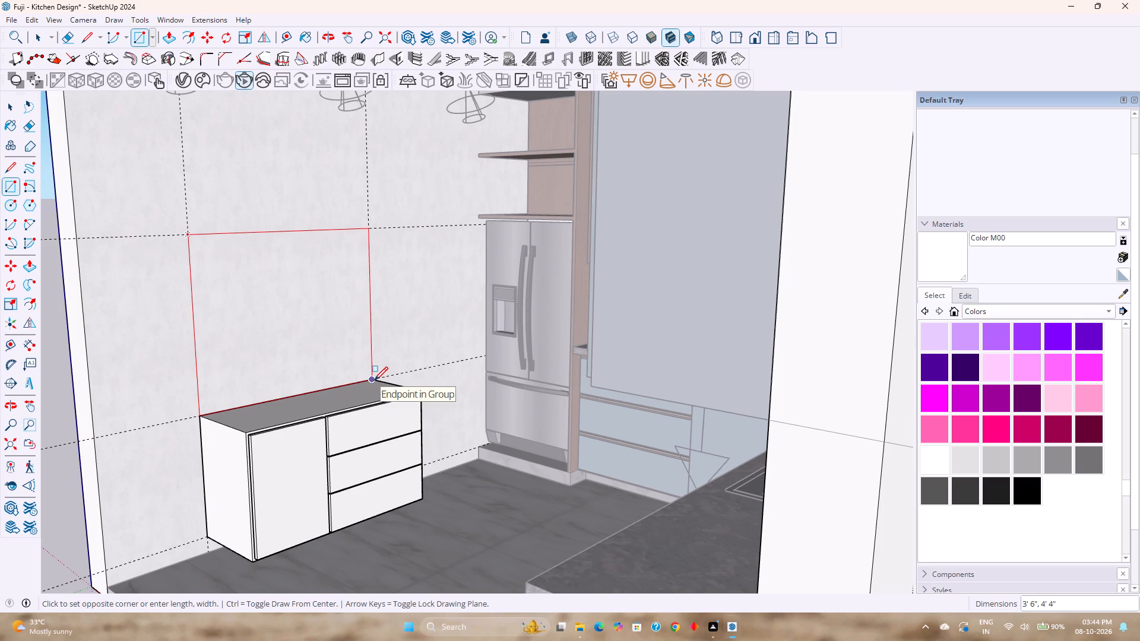
left_click(374, 380)
key("space")
Paint the rectangle on the wall above the white cabinet with the white swatch from the Colors library.
middle_click_drag(255, 311, 235, 310)
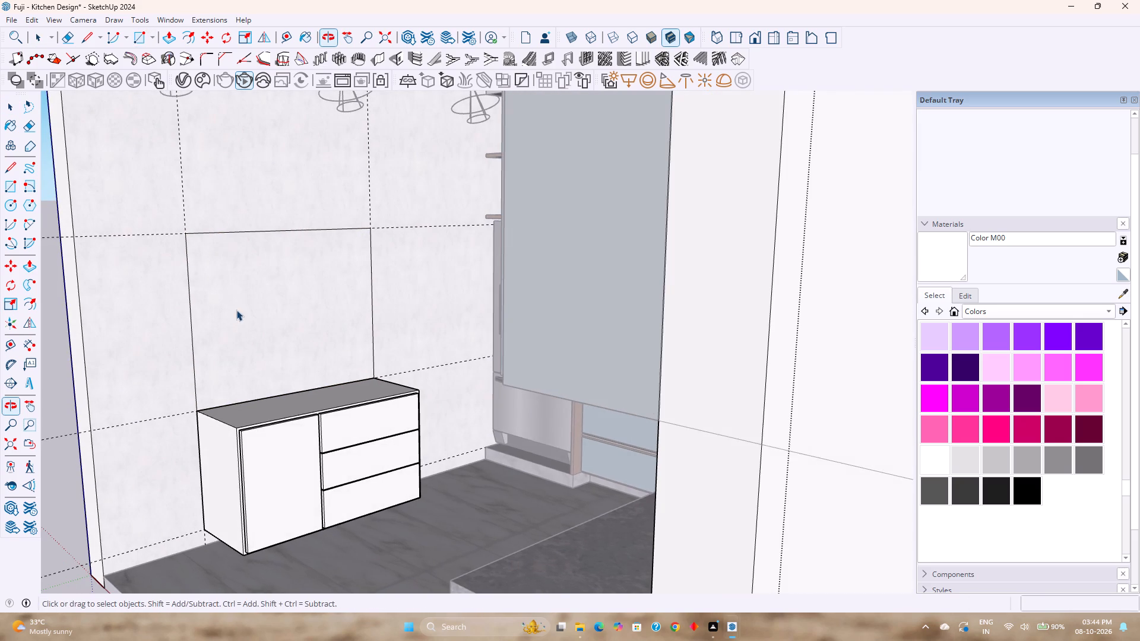
left_click_drag(290, 334, 288, 322)
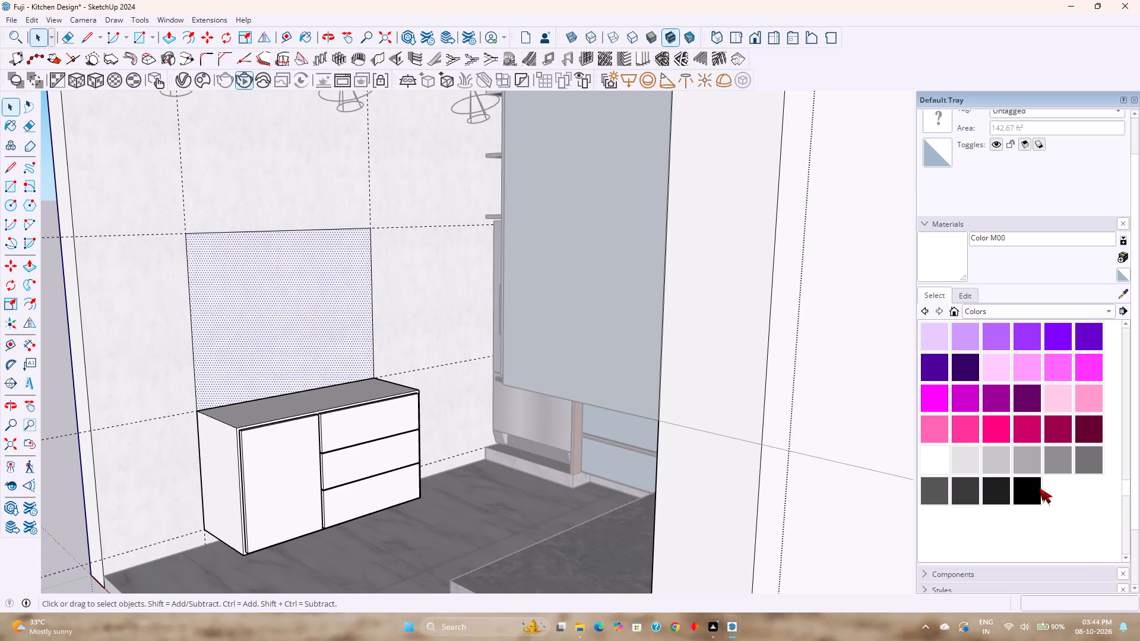
left_click(949, 461)
left_click(337, 329)
left_click(940, 464)
left_click(208, 328)
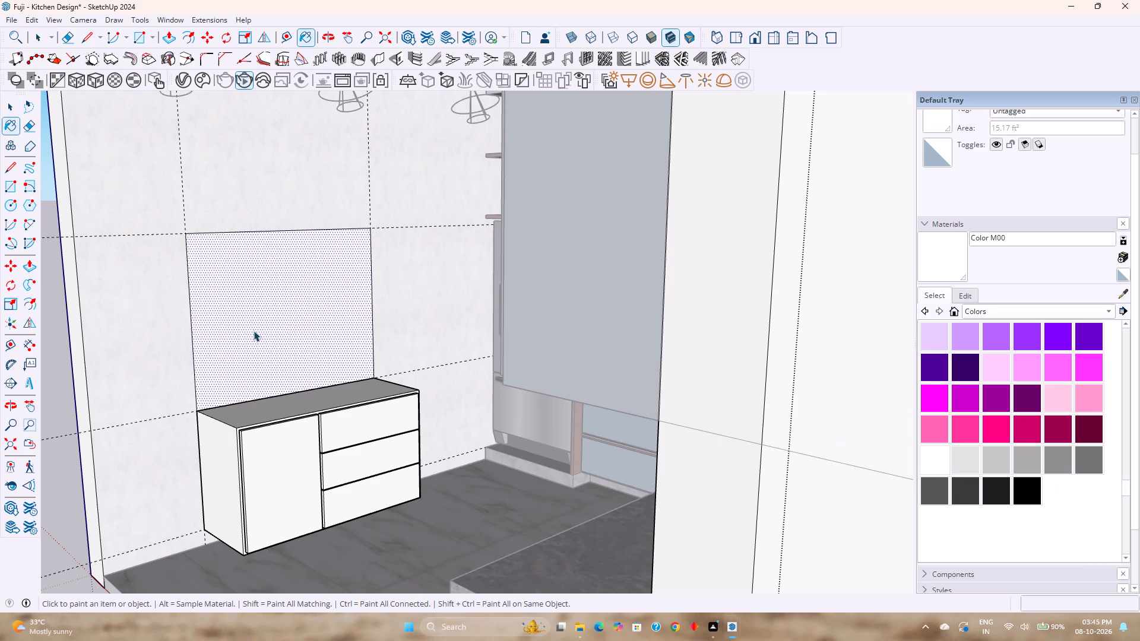
Group the rectangle's face with its edges and open the new group for editing.
key("space")
double_click(271, 324)
right_click_drag(221, 331, 213, 332)
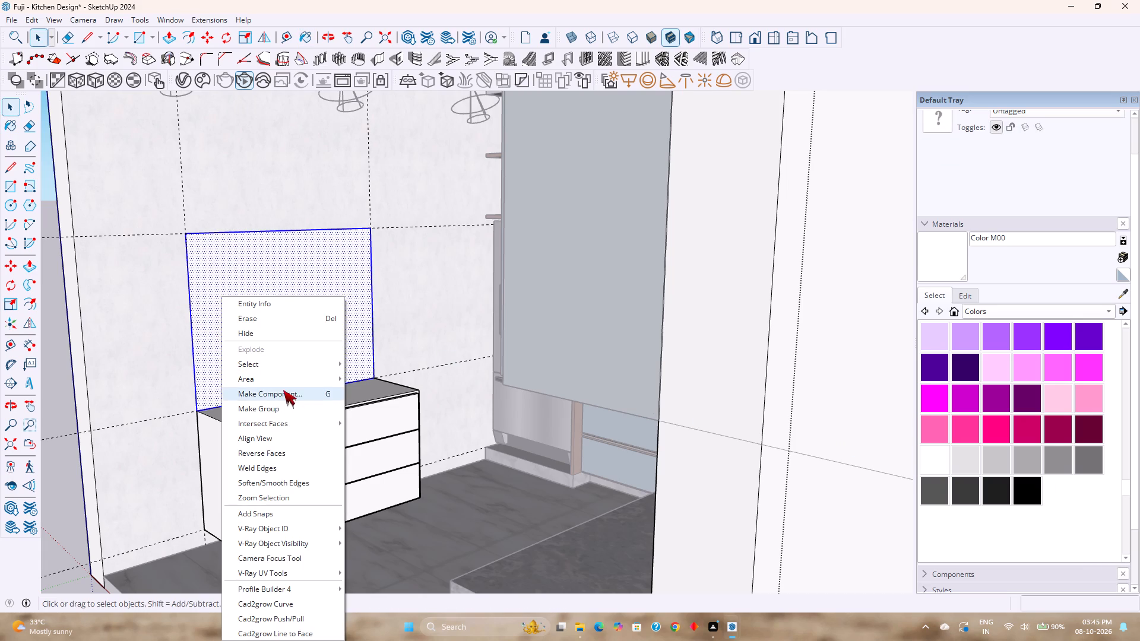
left_click(286, 404)
double_click(280, 350)
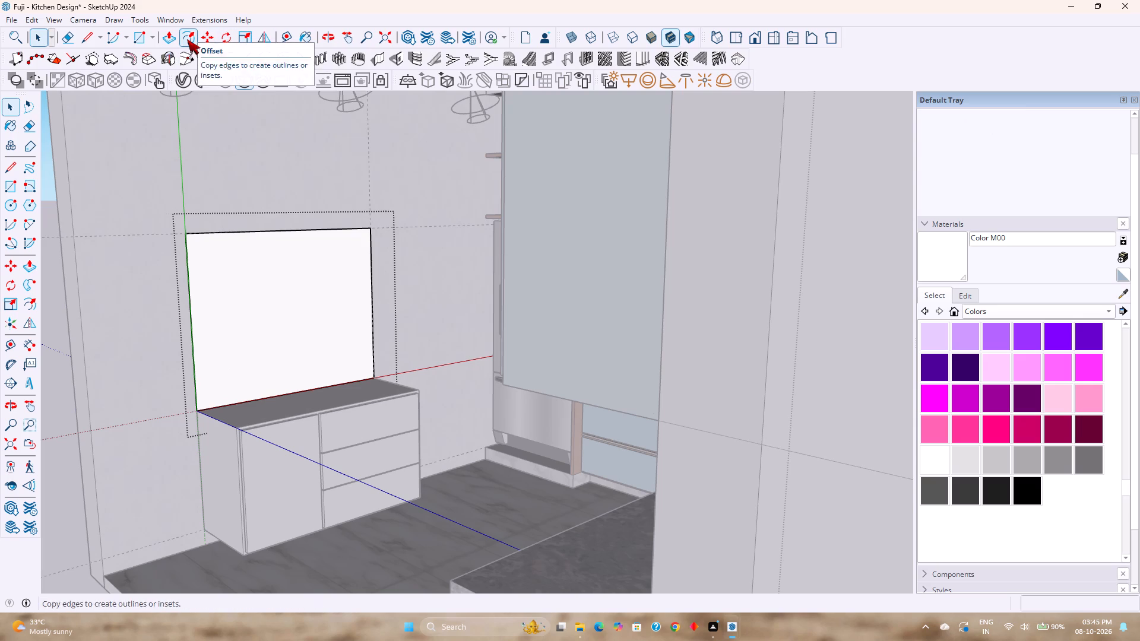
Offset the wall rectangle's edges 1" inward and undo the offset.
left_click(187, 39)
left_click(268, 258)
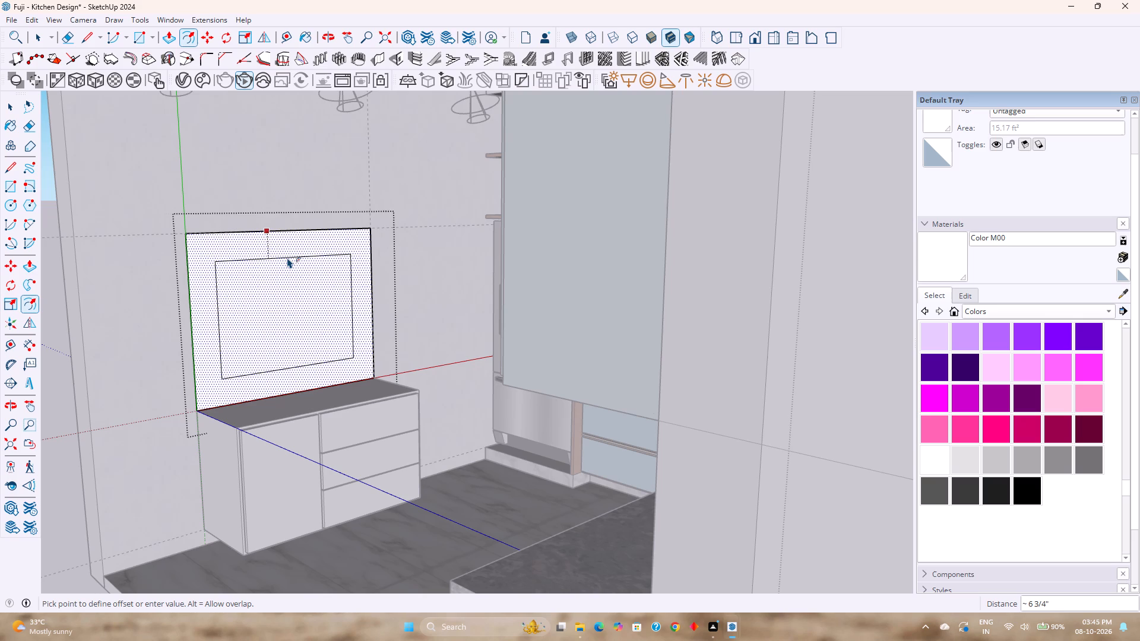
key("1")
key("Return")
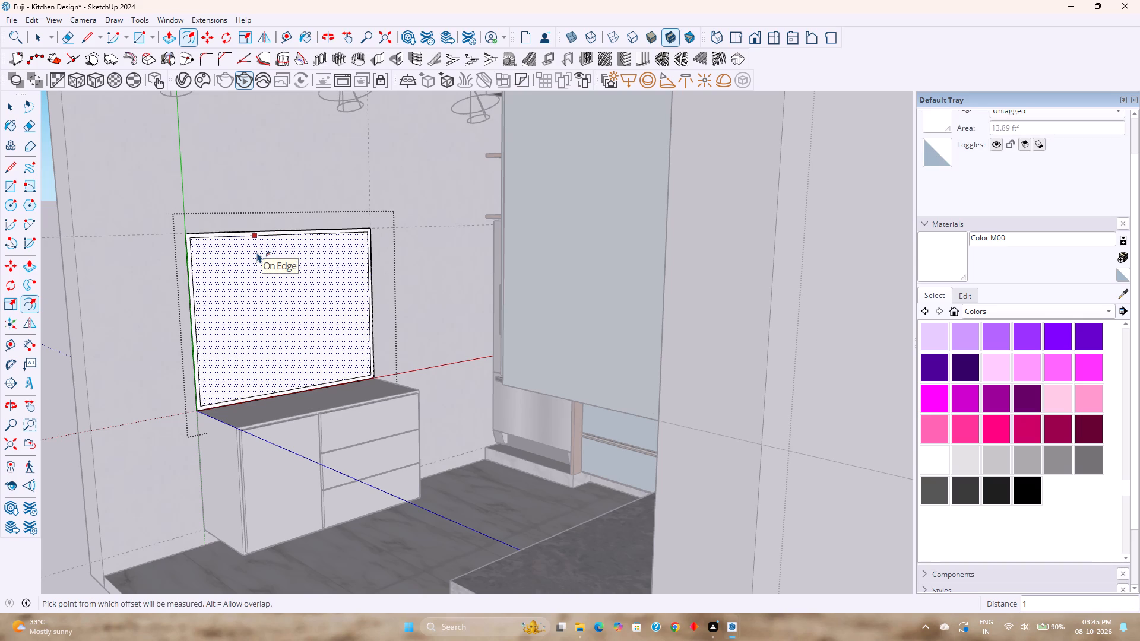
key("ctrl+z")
Extrude the rectangle 1' 8" out from the wall over the cabinet top.
key("p")
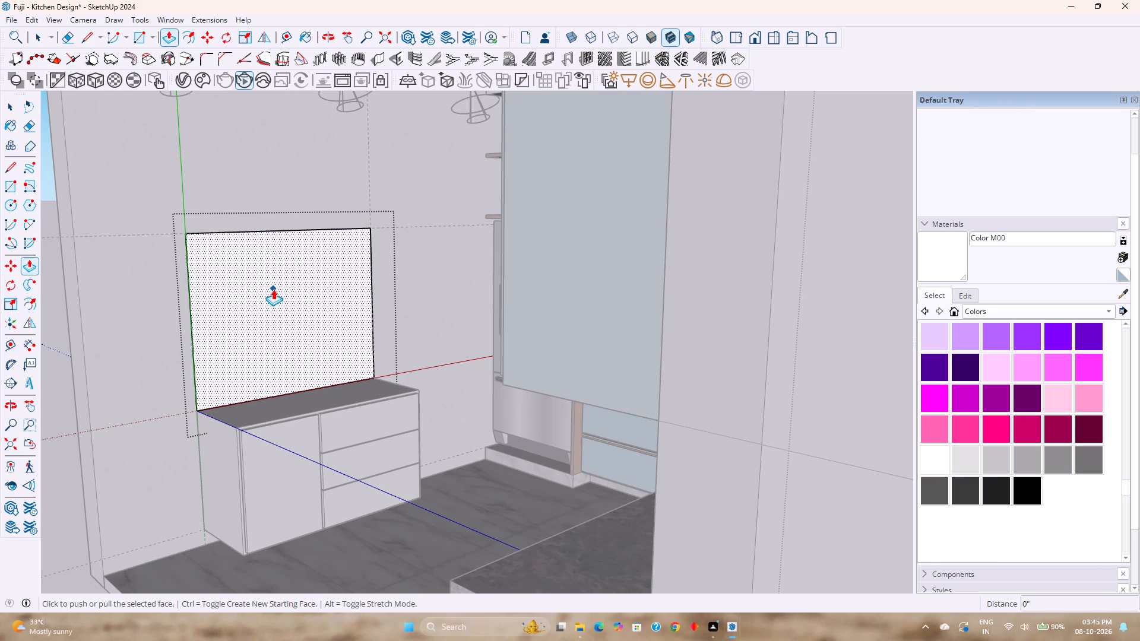
left_click(273, 289)
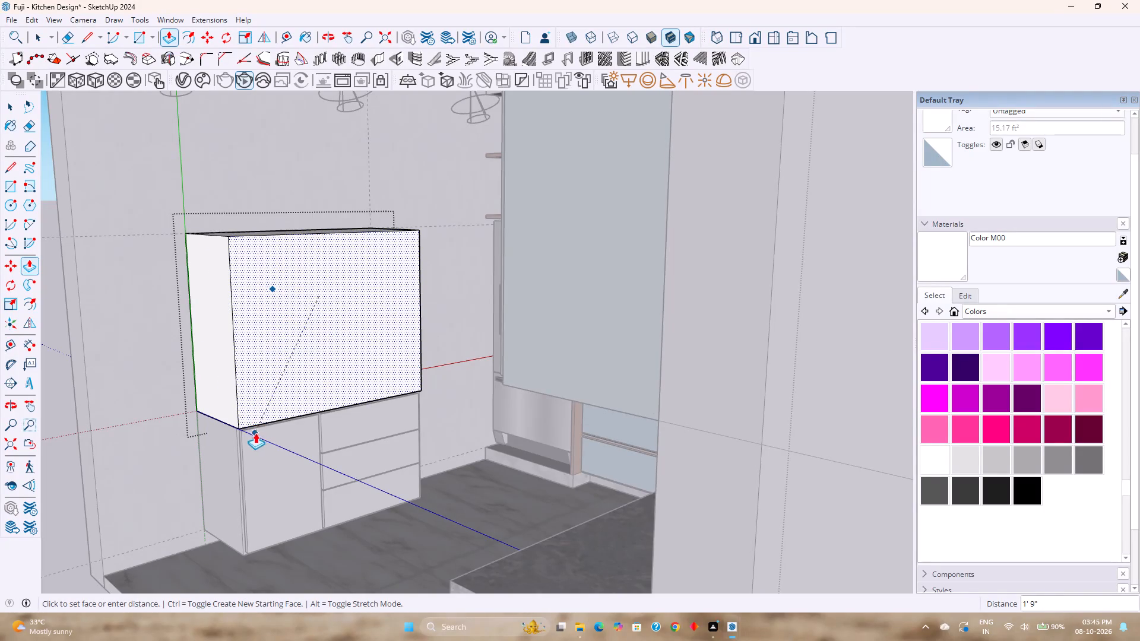
left_click(234, 444)
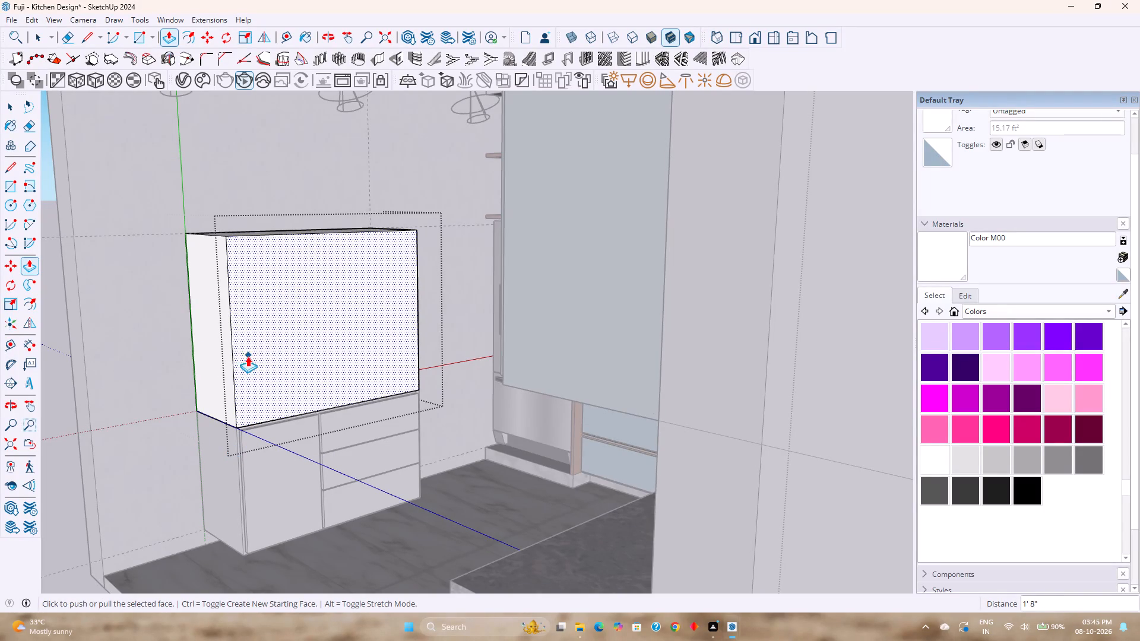
Offset the edges of the box's front face 1" inward.
left_click(186, 43)
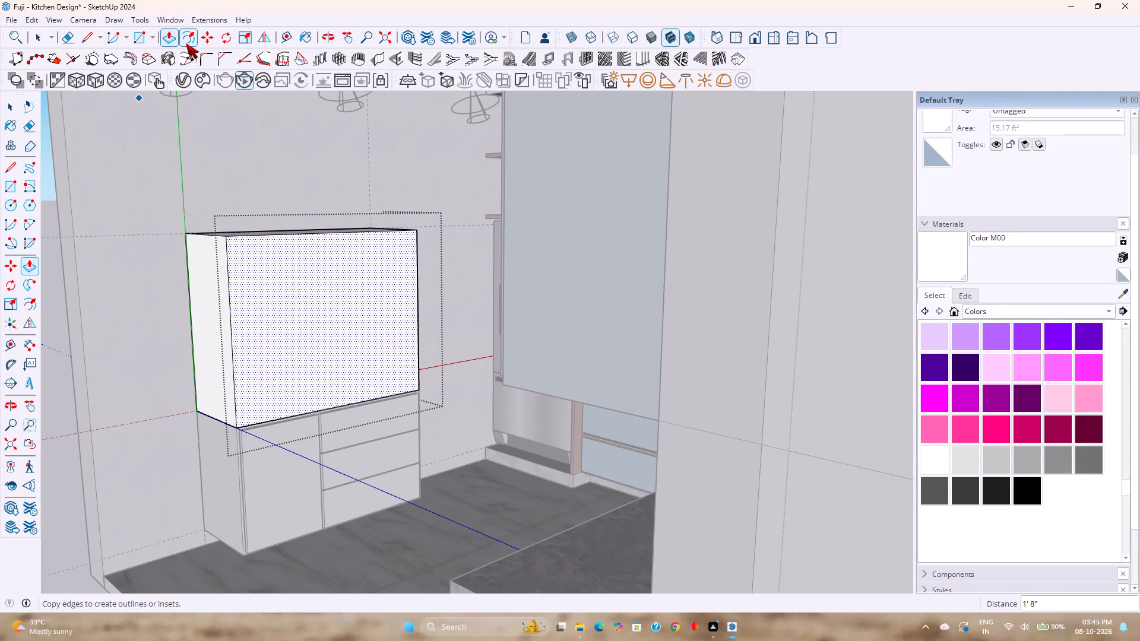
left_click(338, 257)
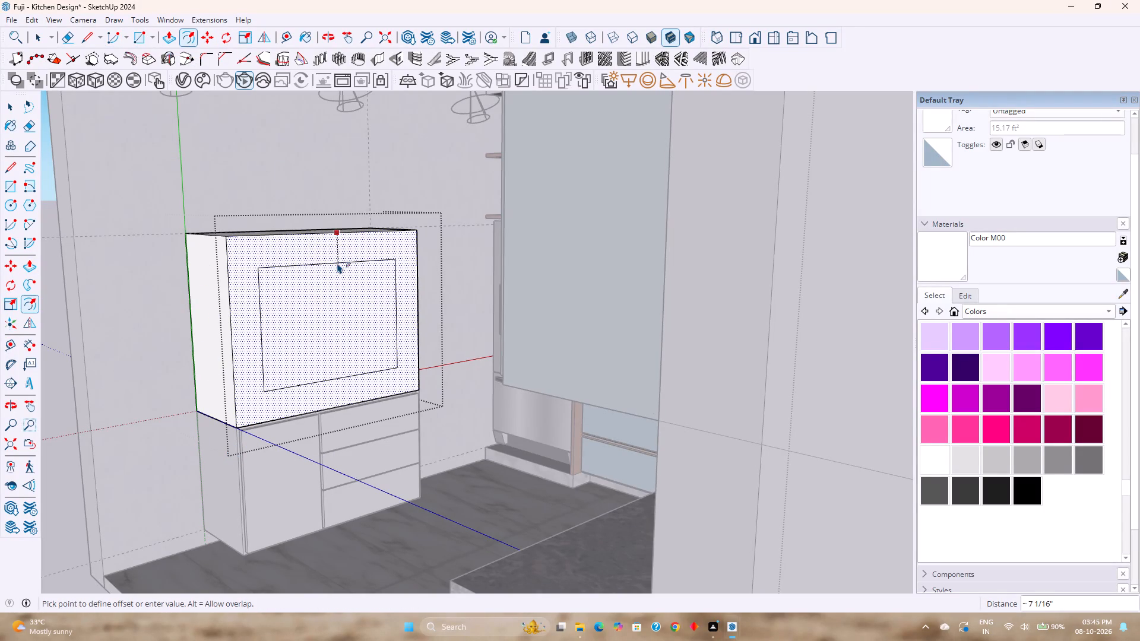
key("1")
key("Return")
Push the inner front face 1' 7" into the box to hollow it out.
key("p")
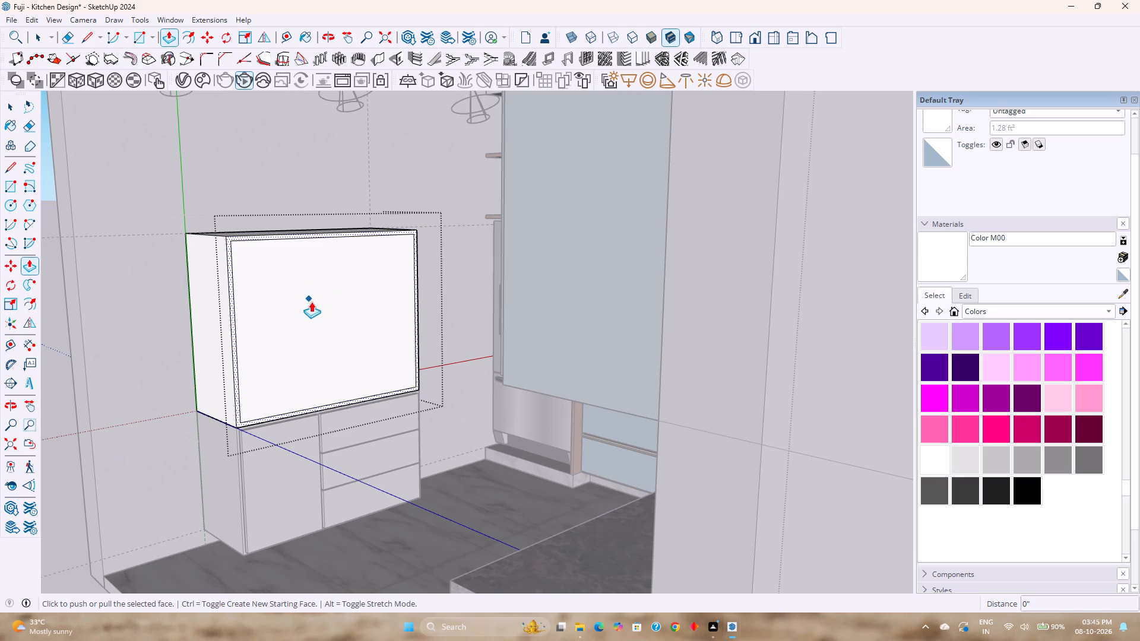
key("Escape")
left_click(309, 314)
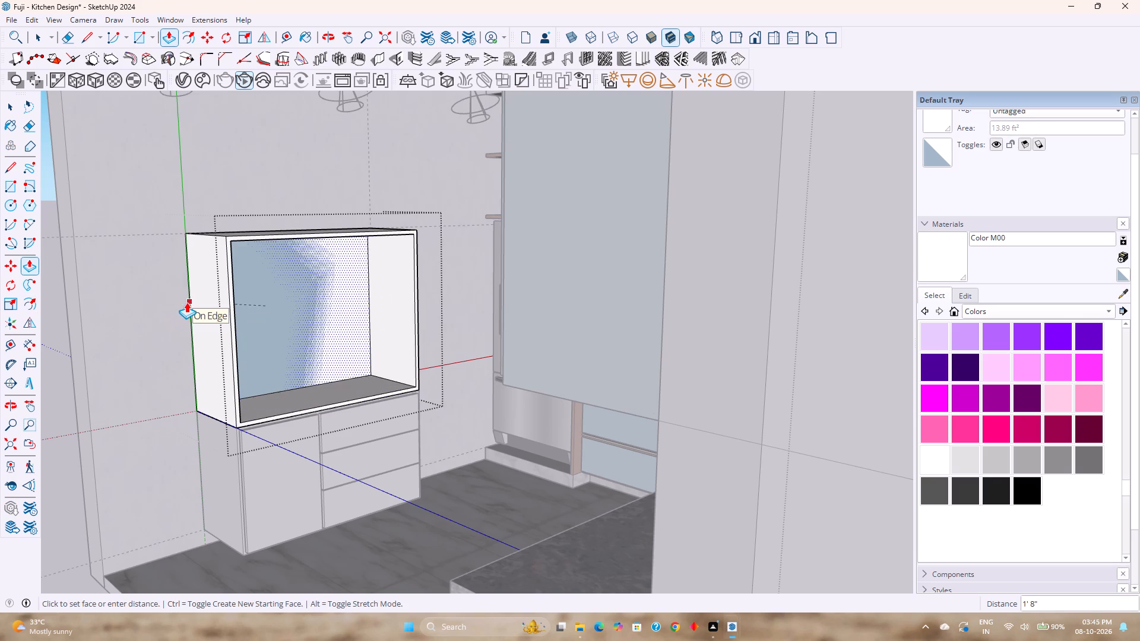
key("1")
type("'7")
key("Return")
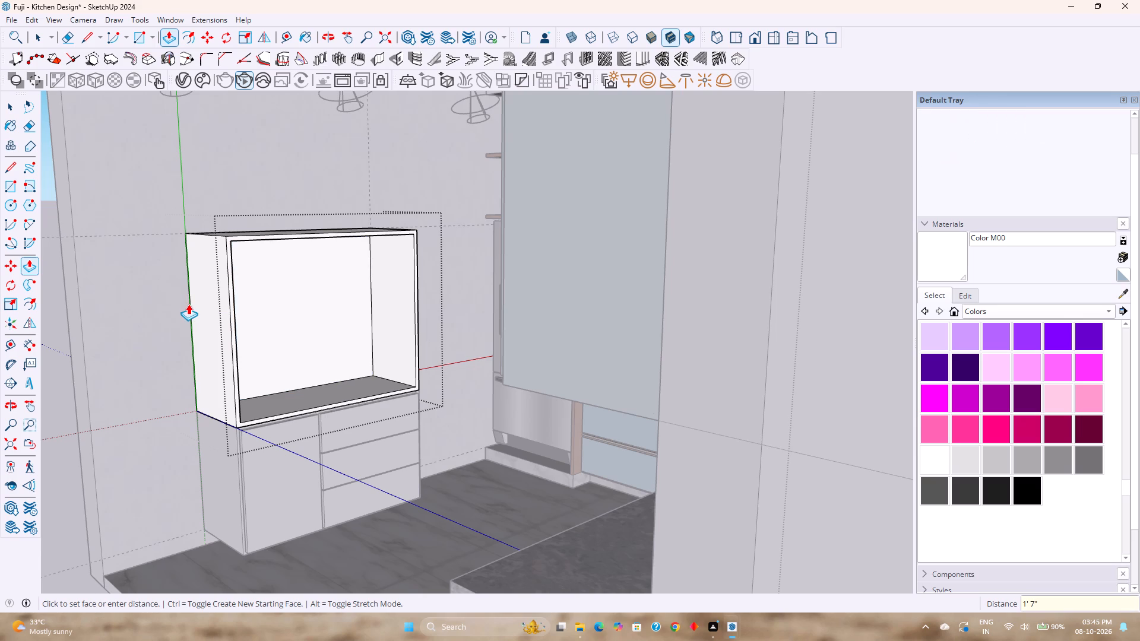
key("space")
Inspect the hollowed box and check the length of its inner bottom back edge with the Dimension tool.
middle_click_drag(302, 283, 268, 289)
scroll(270, 293, "up", 1)
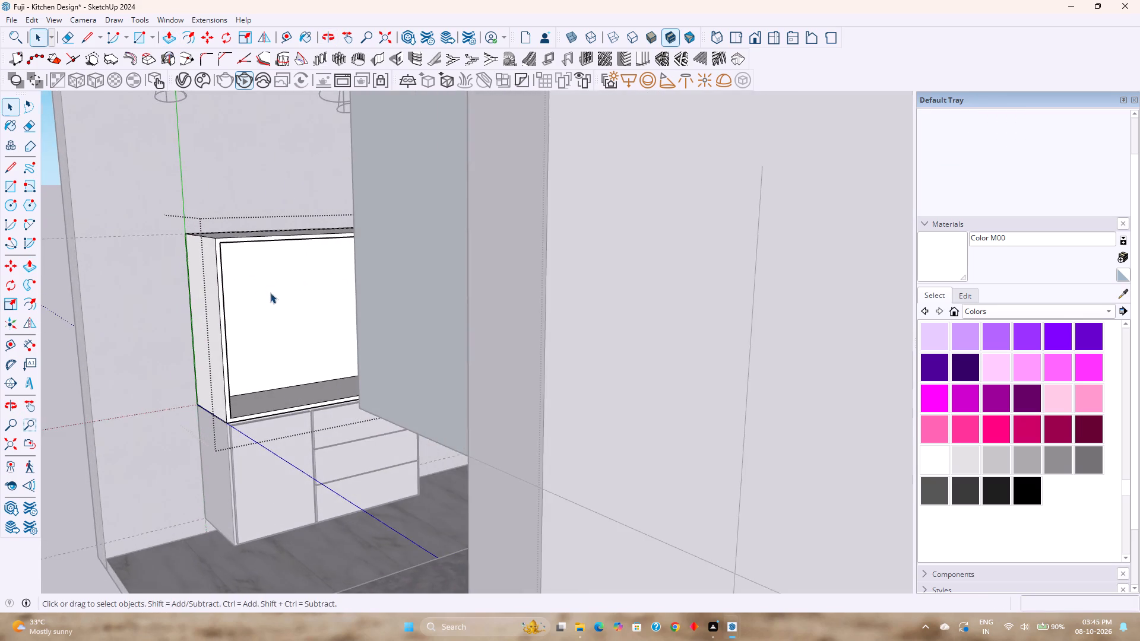
scroll(270, 293, "up", 2)
middle_click_drag(271, 297, 298, 275, "shift")
scroll(341, 304, "up", 3)
middle_click_drag(340, 316, 411, 291, "shift")
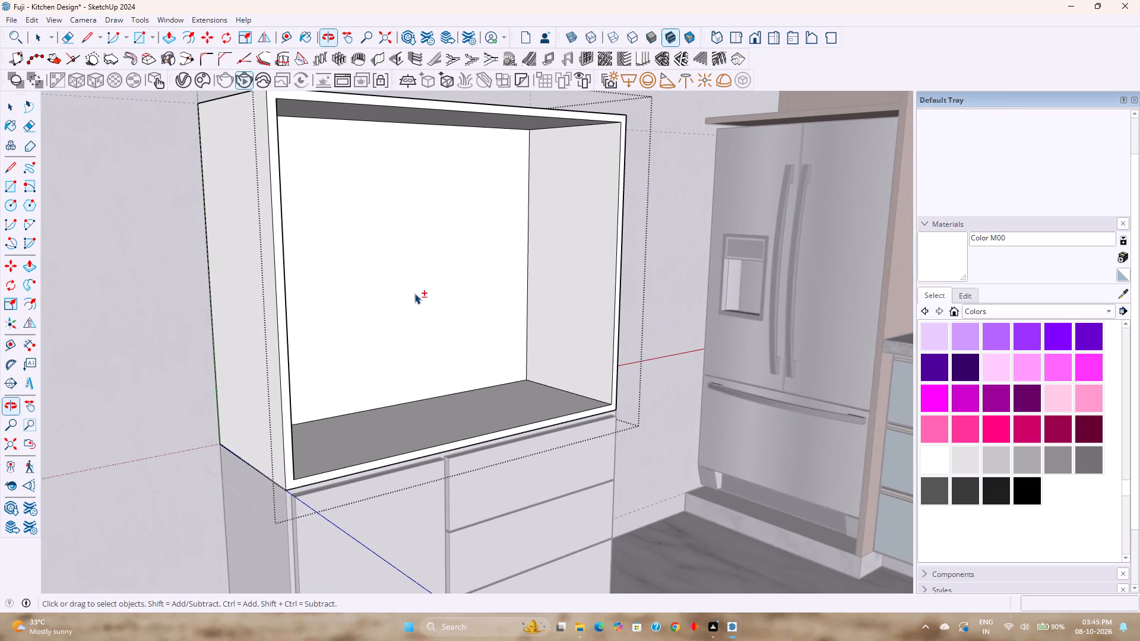
middle_click_drag(429, 316, 365, 313)
middle_click_drag(366, 312, 426, 313, "shift")
scroll(432, 315, "up", 1)
middle_click_drag(430, 318, 399, 315)
scroll(399, 315, "down", 2)
left_click(35, 349)
right_click(35, 349)
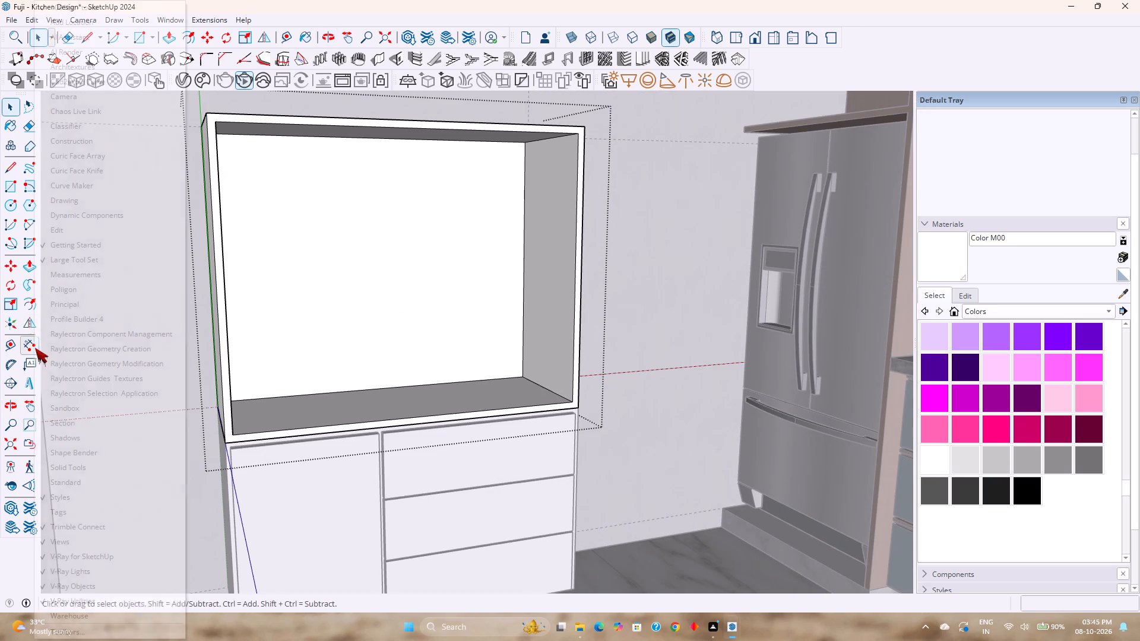
key("Escape")
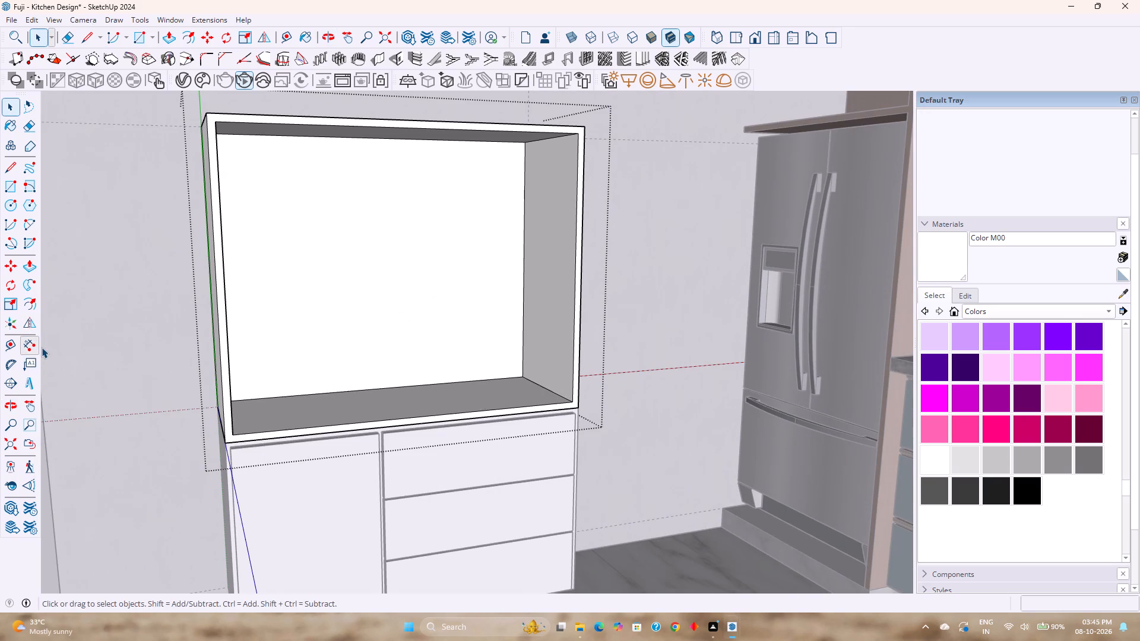
left_click(36, 347)
left_click(302, 395)
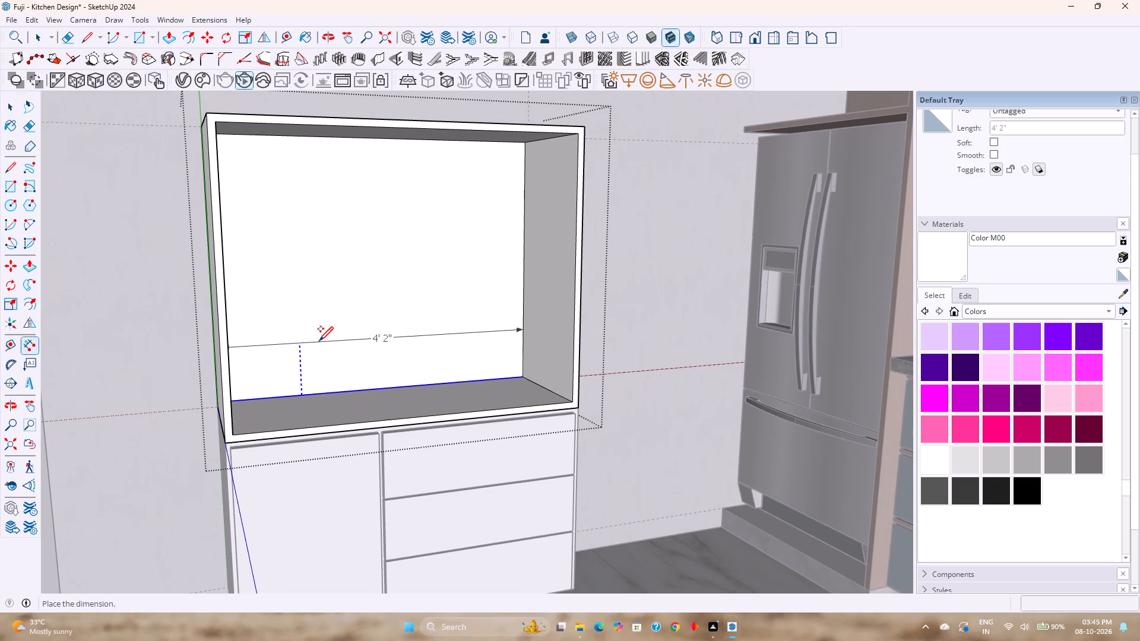
key("Escape")
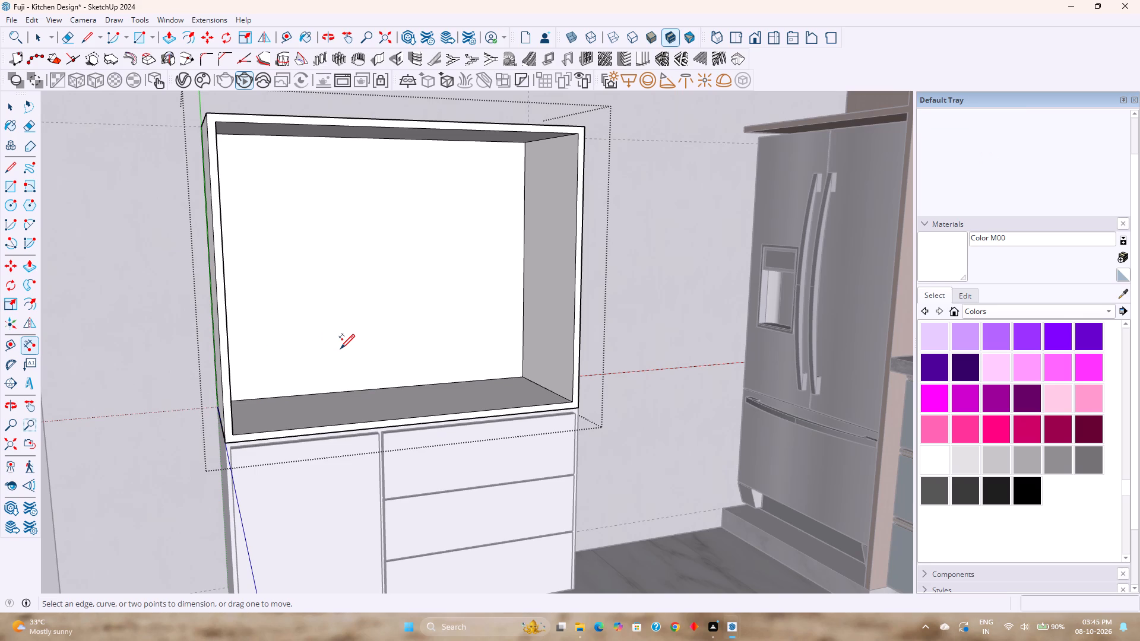
Copy the back panel's vertical edge 4' 2" across to the opposite side and divide the span into three equal parts.
middle_click_drag(384, 374, 398, 374)
scroll(399, 374, "up", 3)
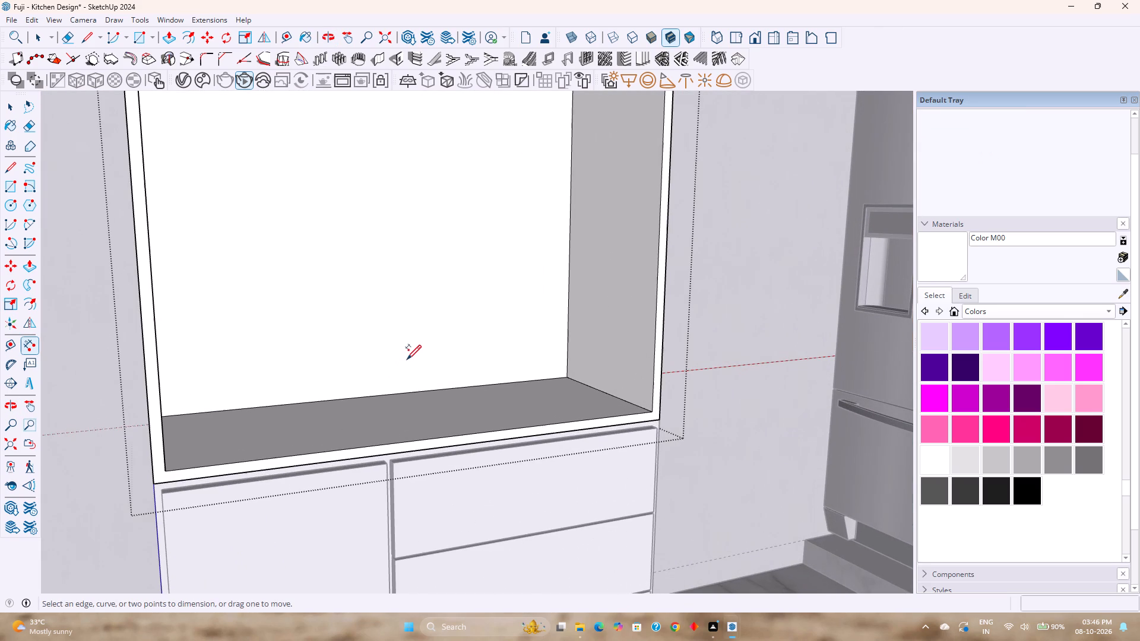
middle_click_drag(411, 362, 401, 450, "shift")
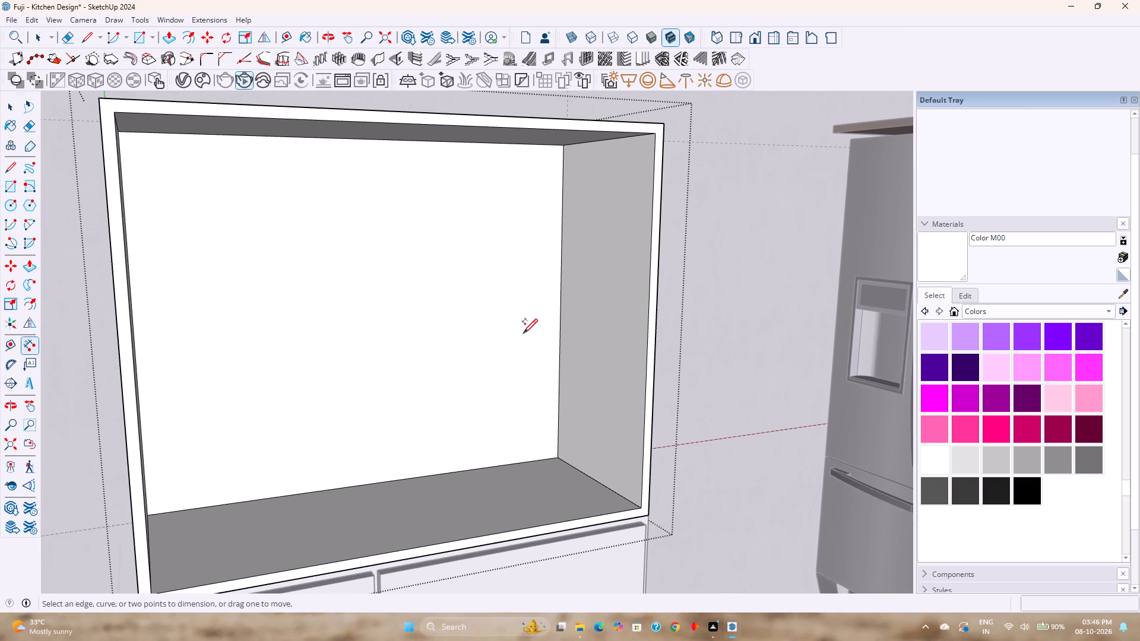
key("space")
left_click(558, 310)
left_click(560, 309)
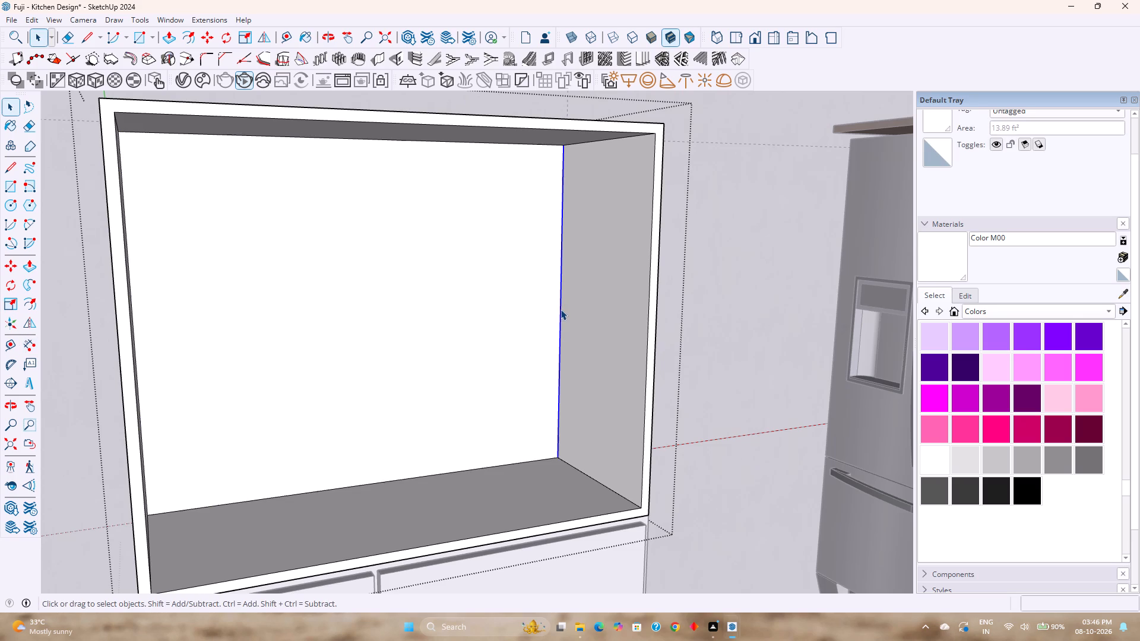
key("m")
left_click(562, 310)
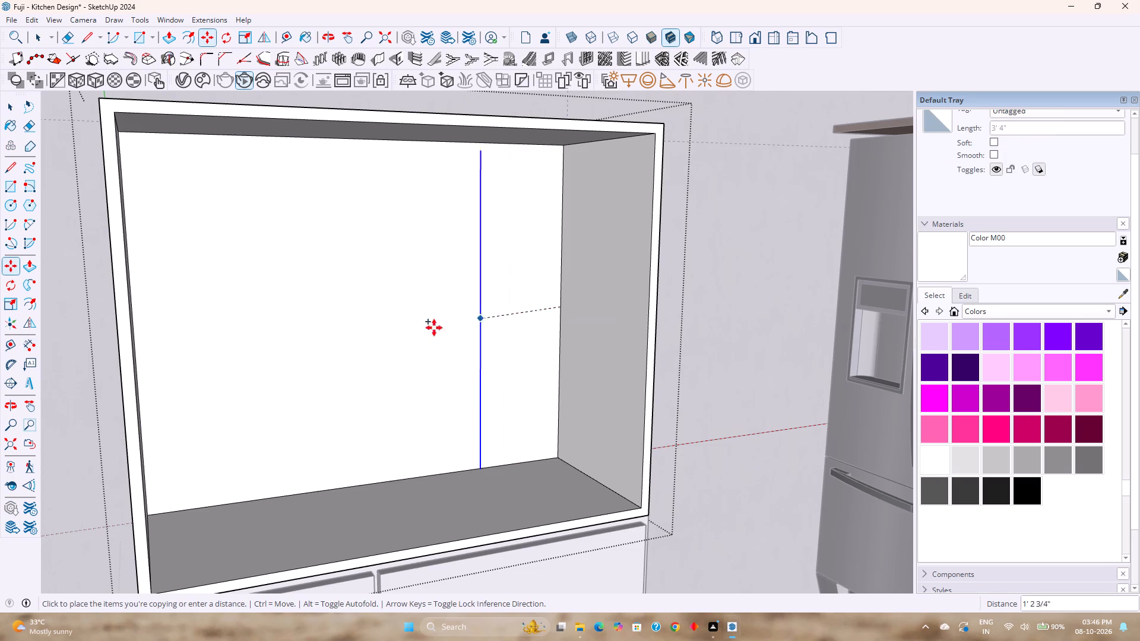
key("Left")
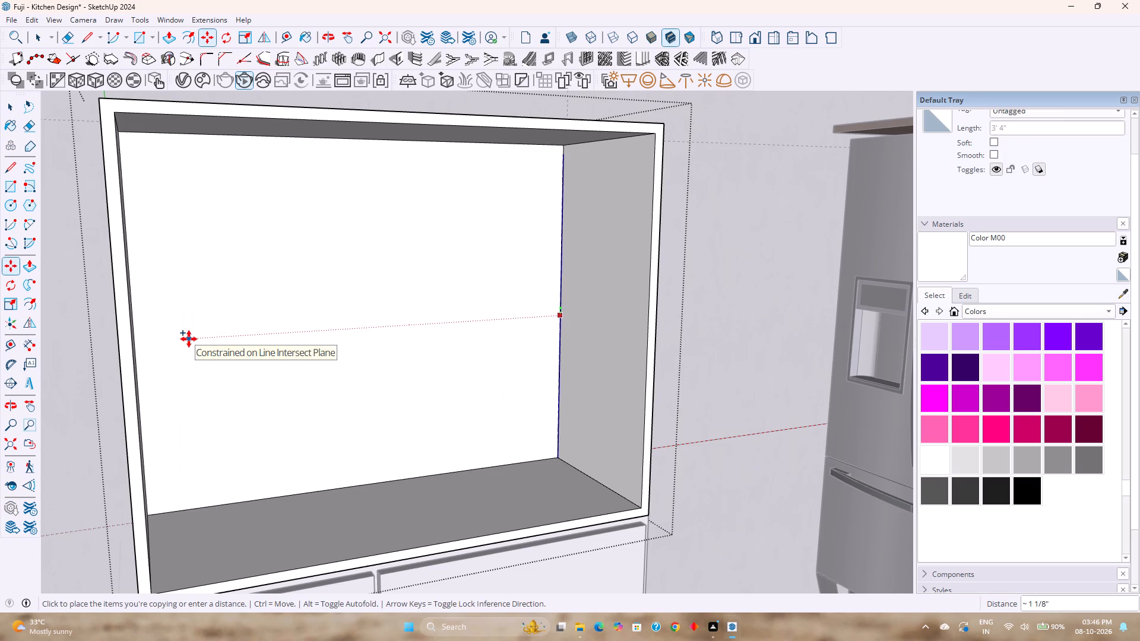
key("Right")
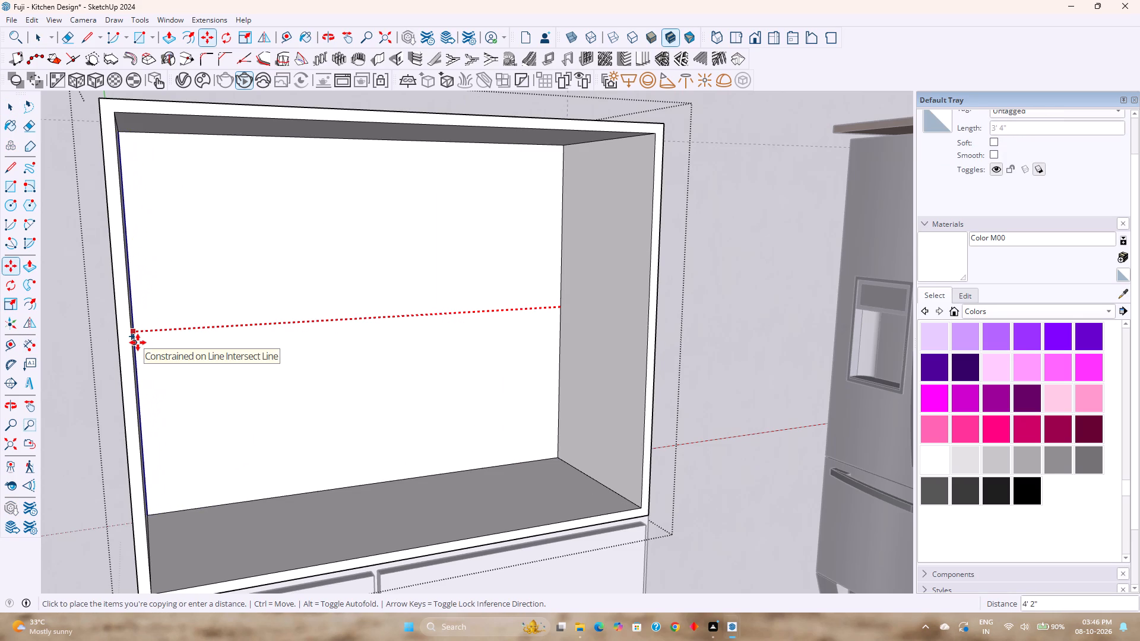
left_click(138, 342)
key("slash")
key("3")
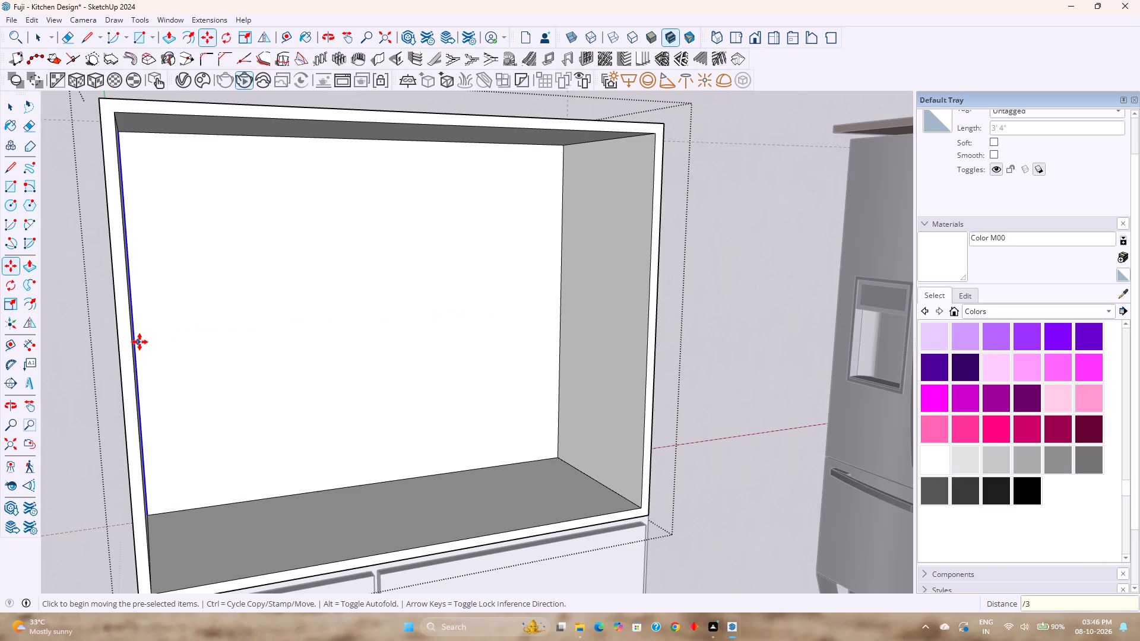
key("Return")
key("space")
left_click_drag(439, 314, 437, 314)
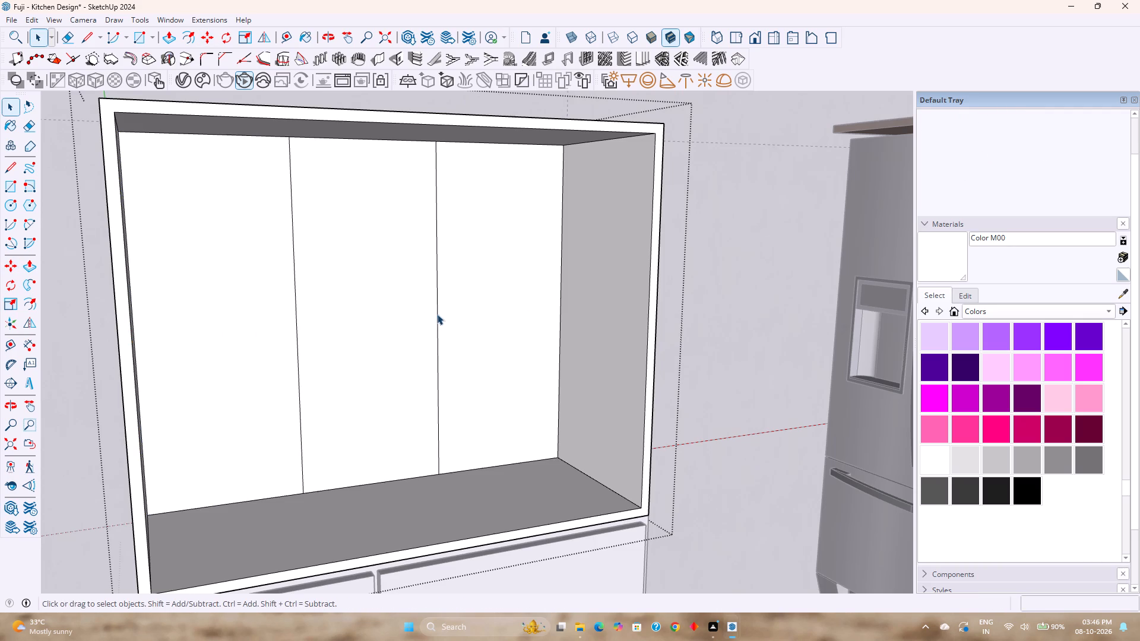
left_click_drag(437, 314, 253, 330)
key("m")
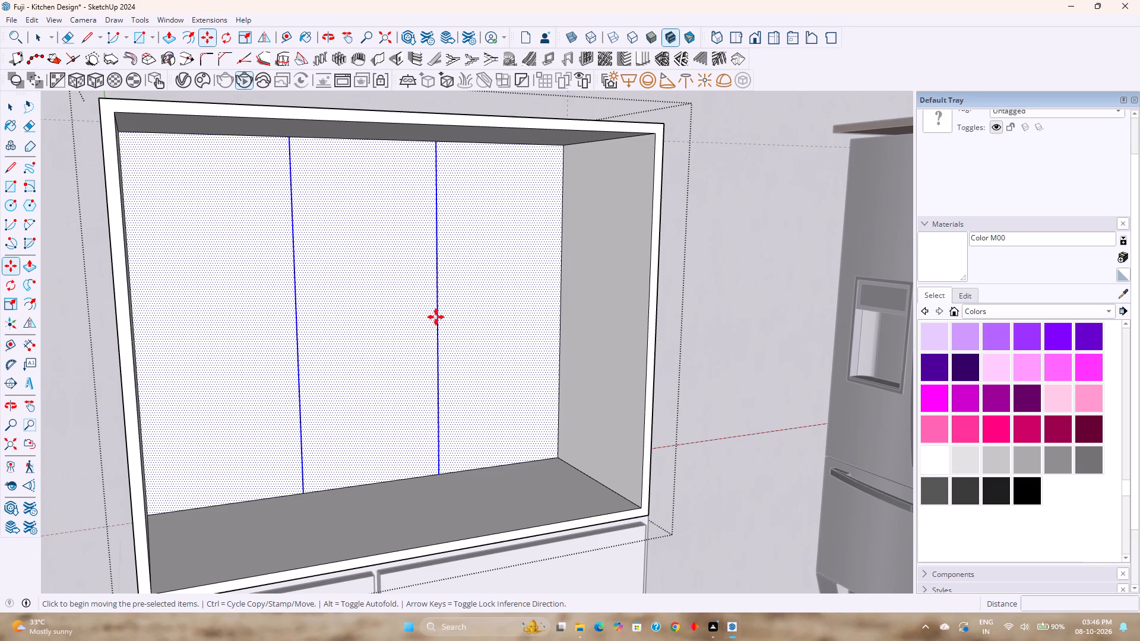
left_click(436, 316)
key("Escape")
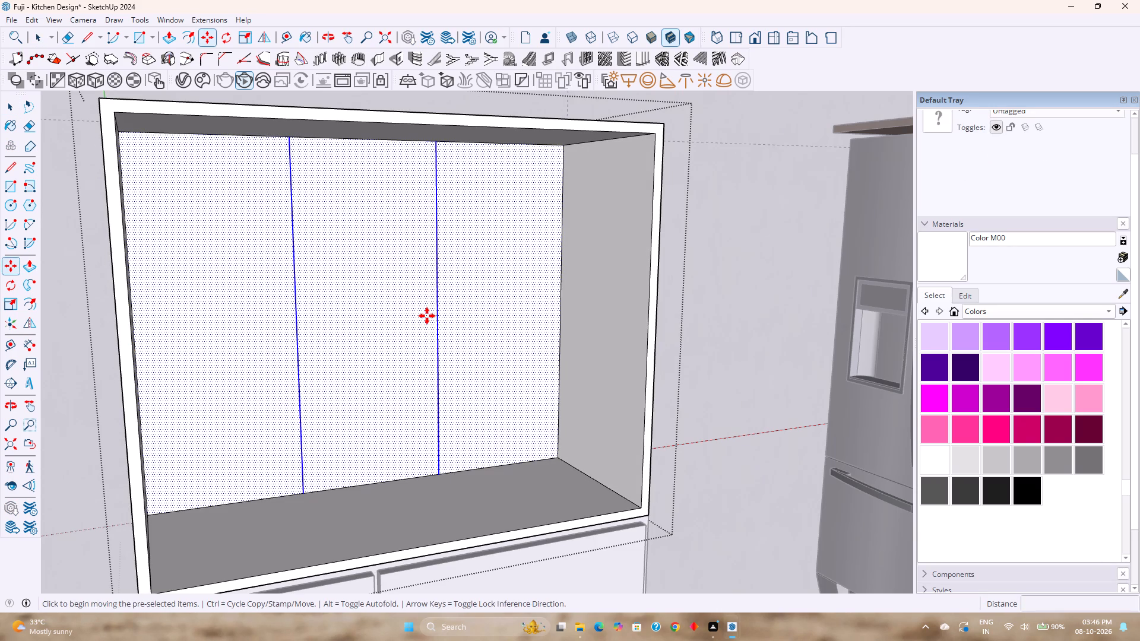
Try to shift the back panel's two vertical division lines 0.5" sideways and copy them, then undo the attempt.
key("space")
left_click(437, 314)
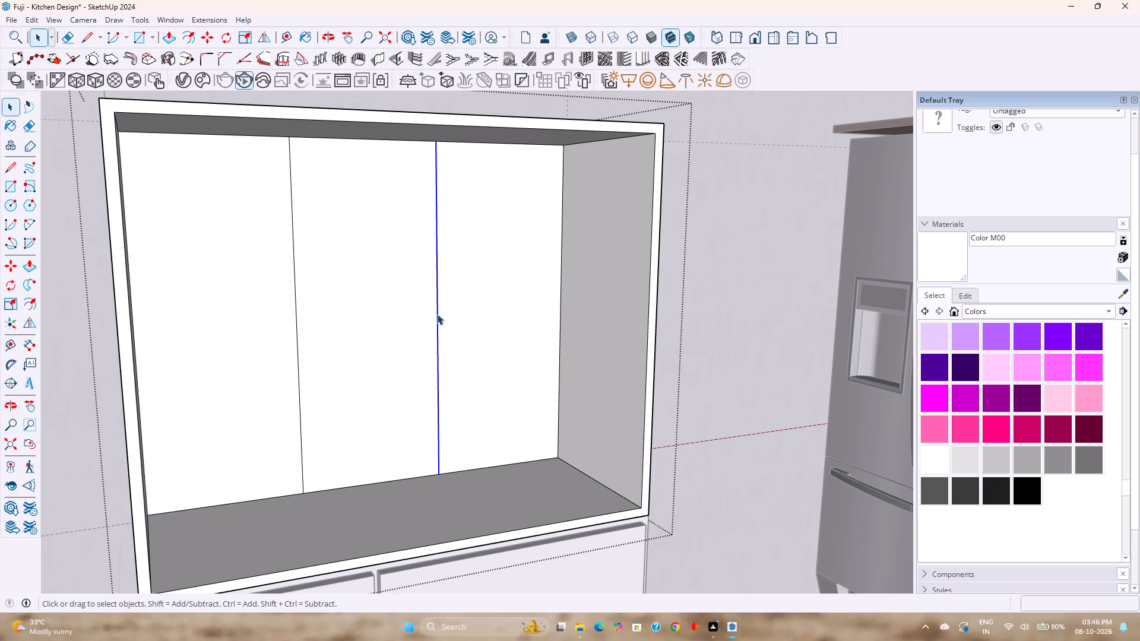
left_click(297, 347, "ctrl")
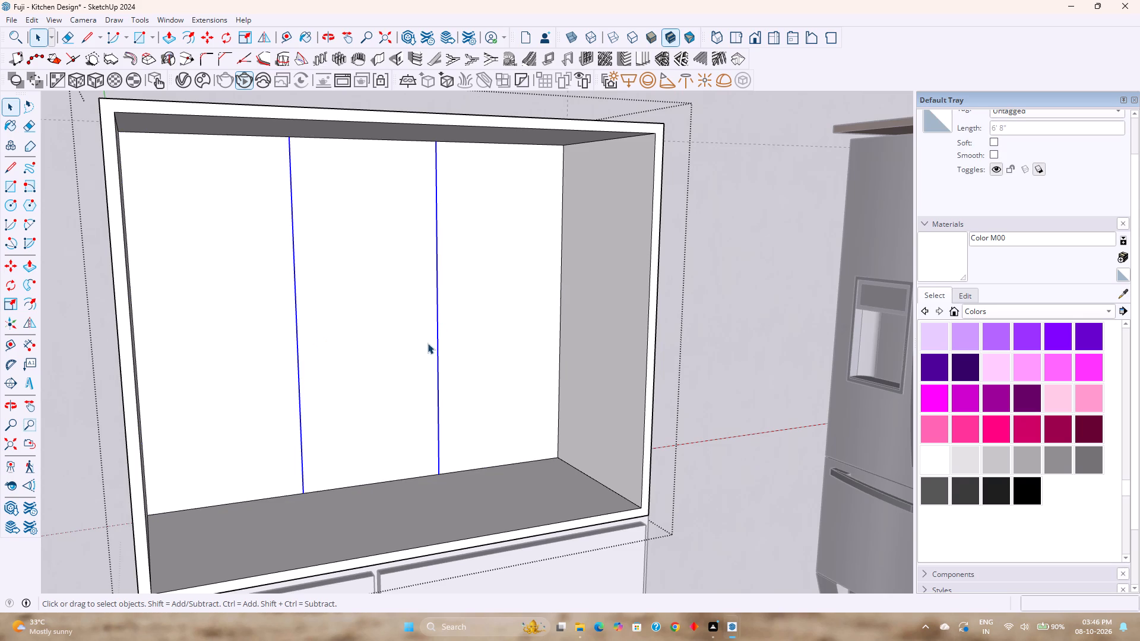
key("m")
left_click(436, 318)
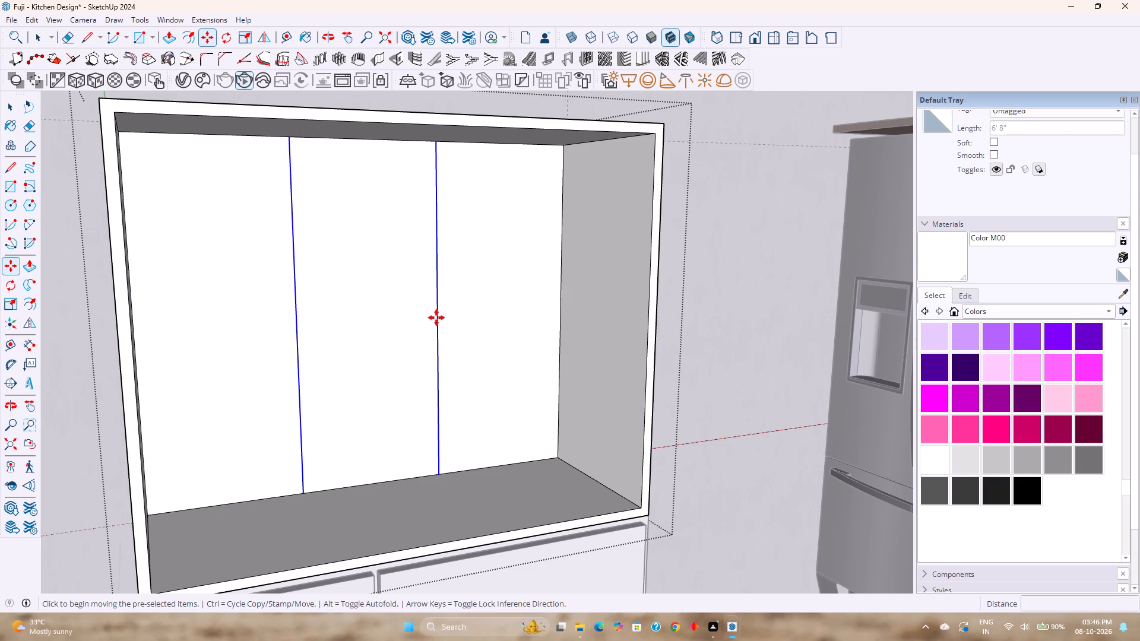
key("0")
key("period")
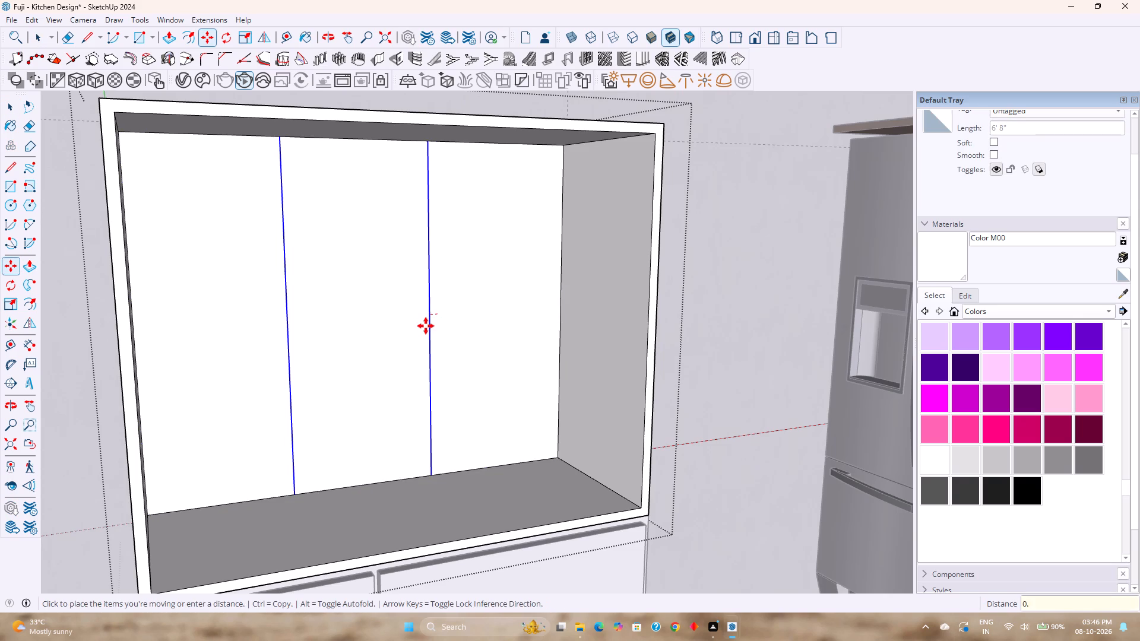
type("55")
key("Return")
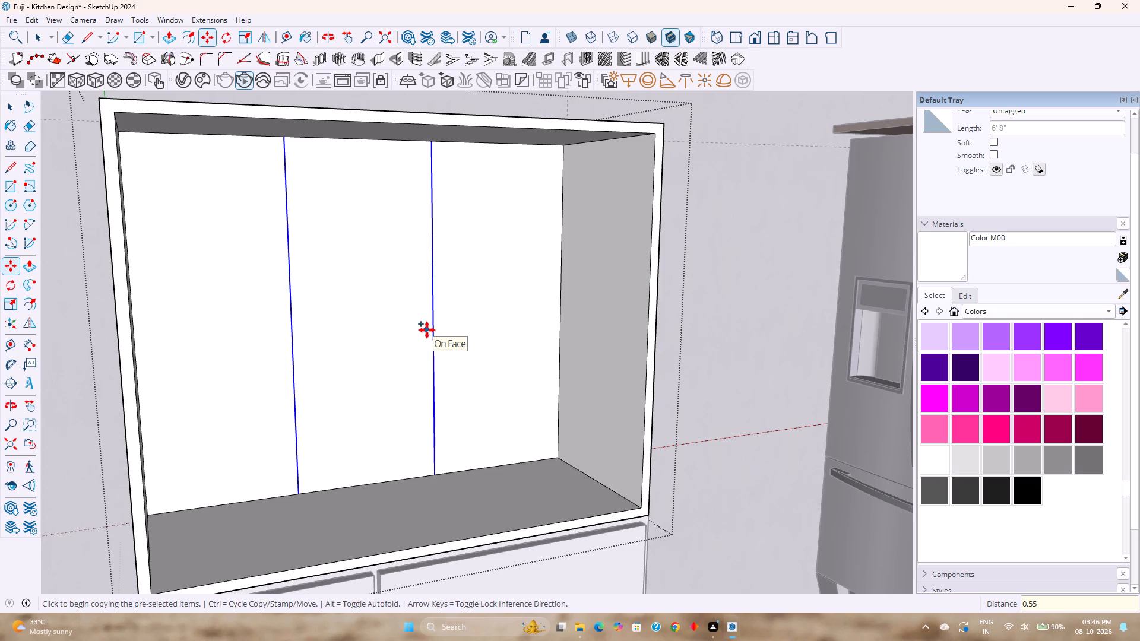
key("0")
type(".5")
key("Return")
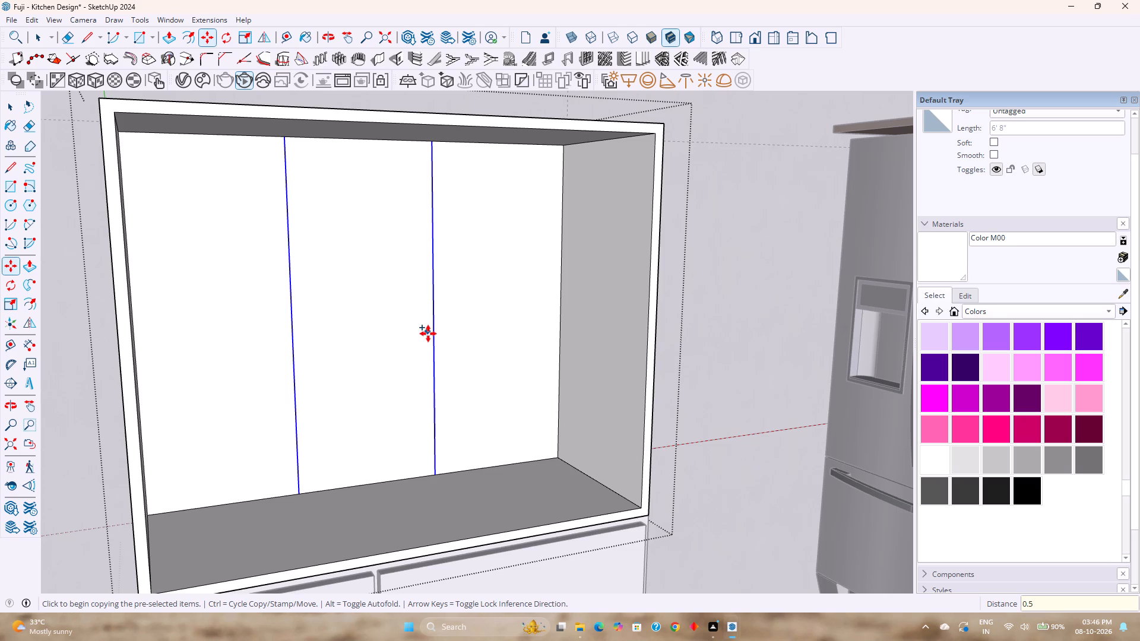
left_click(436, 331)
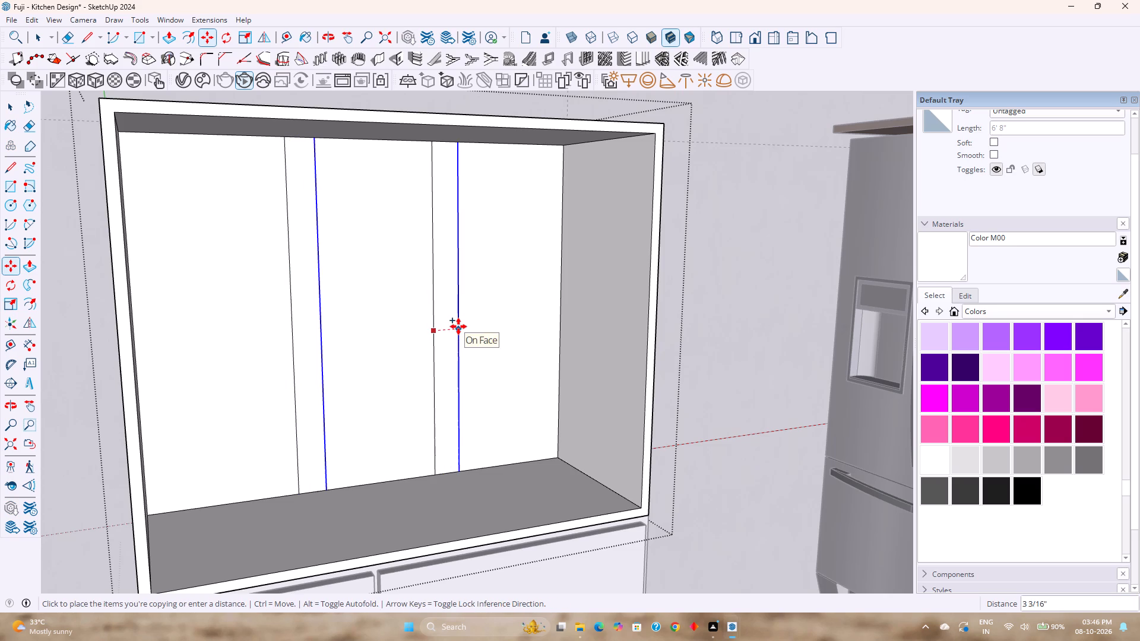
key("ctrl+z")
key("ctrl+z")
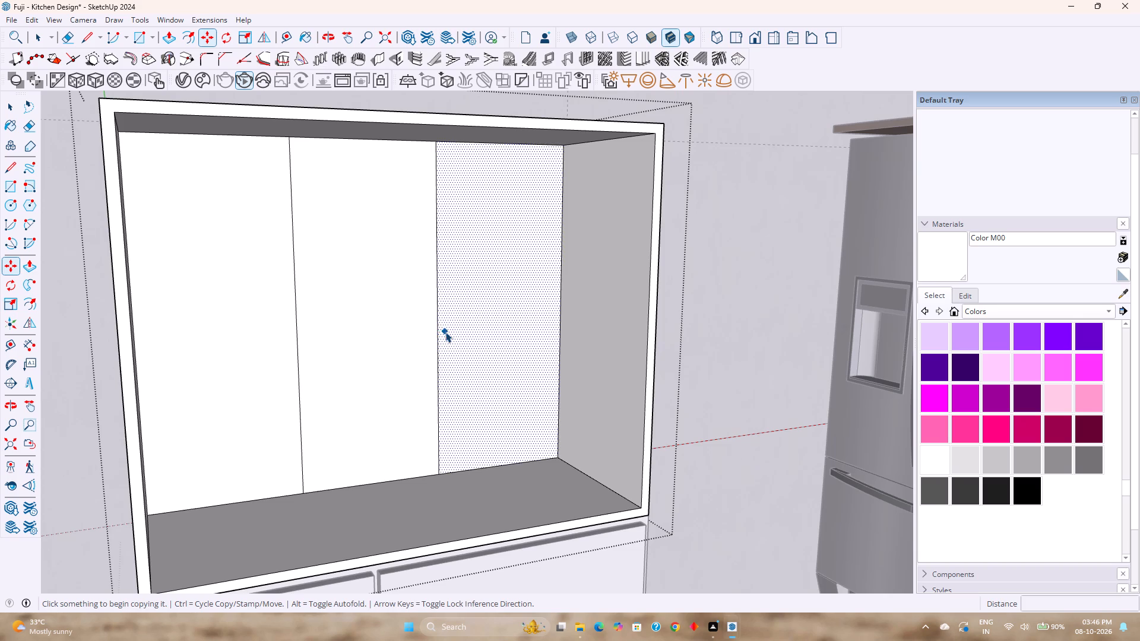
Move both vertical division lines 0.5" away from the refrigerator side and copy them 1" back, forming two divider strips.
key("space")
left_click(440, 336)
left_click(438, 338)
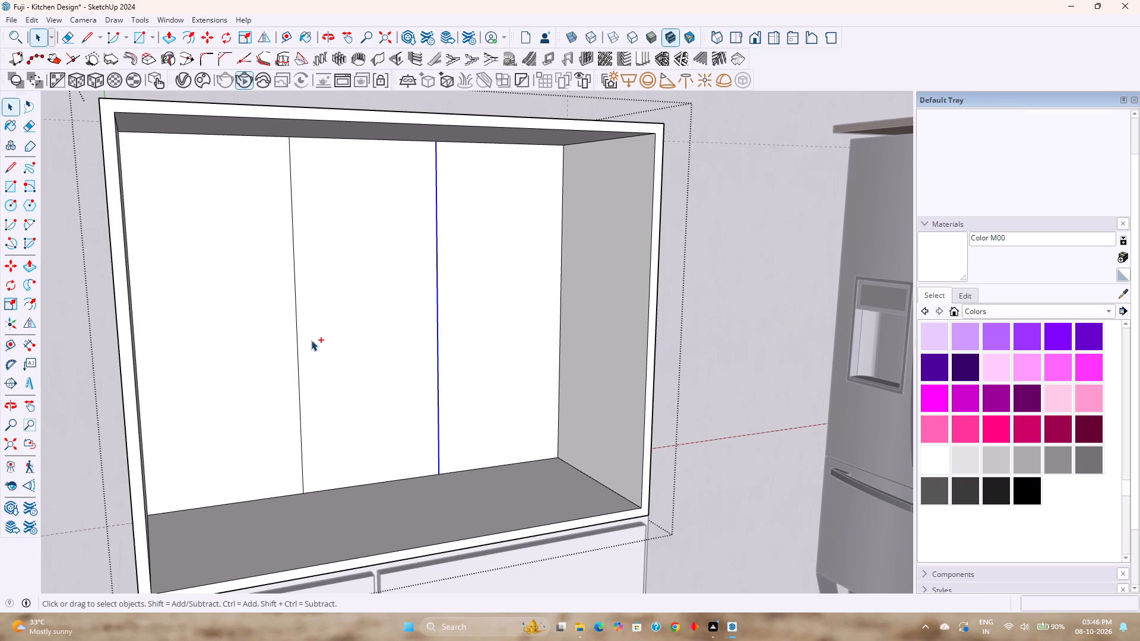
left_click(297, 347, "ctrl")
key("m")
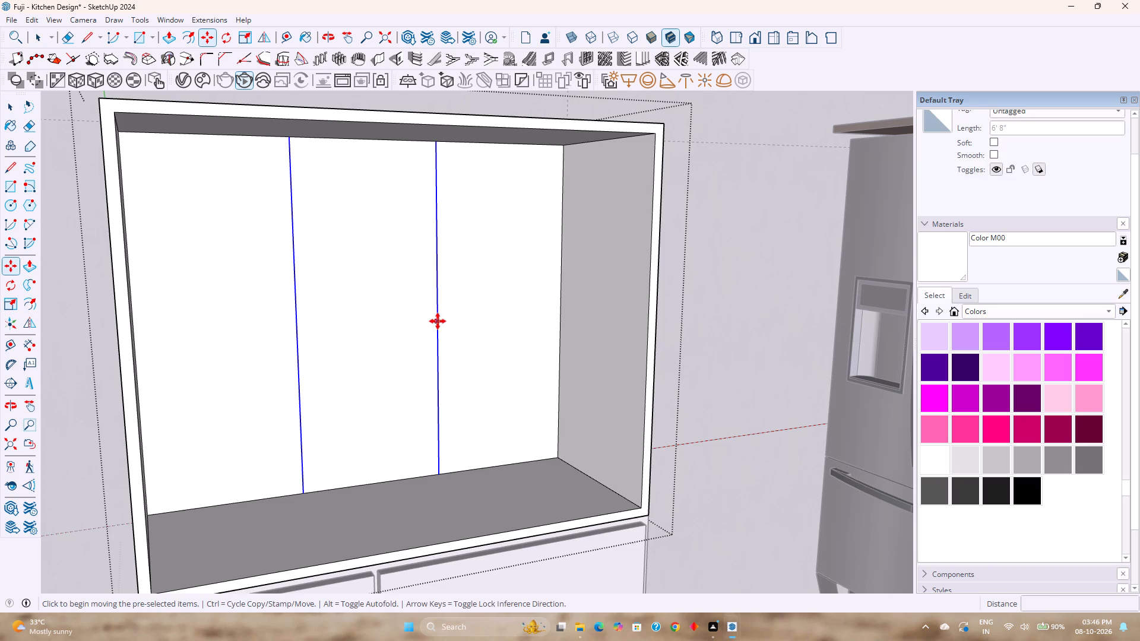
left_click(438, 321)
key("0")
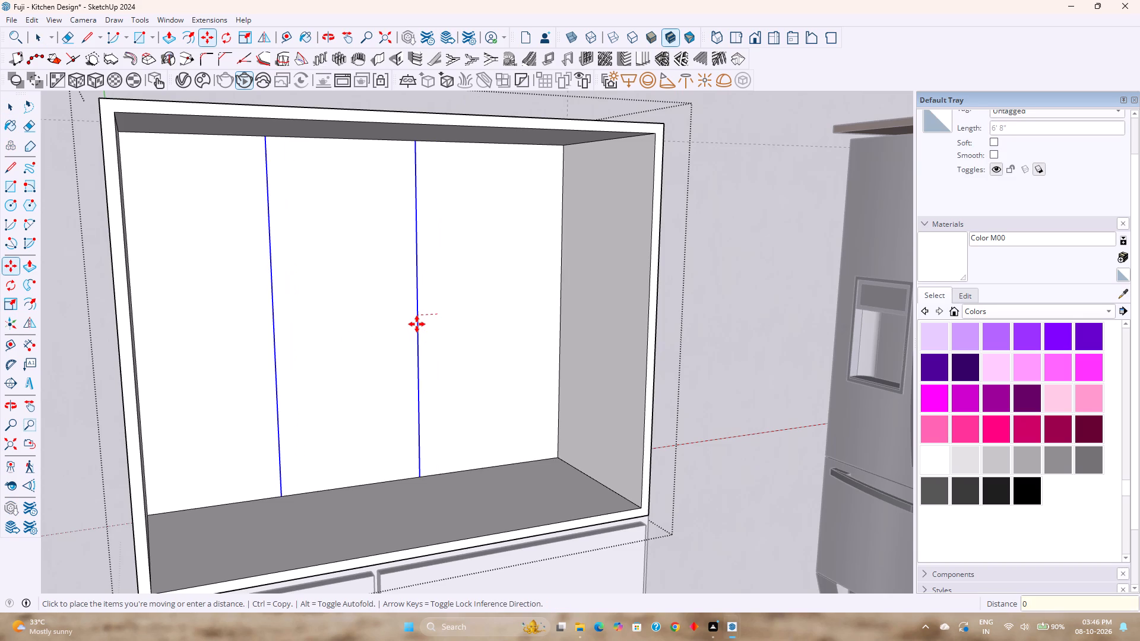
key("period")
key("5")
key("Return")
left_click(435, 316)
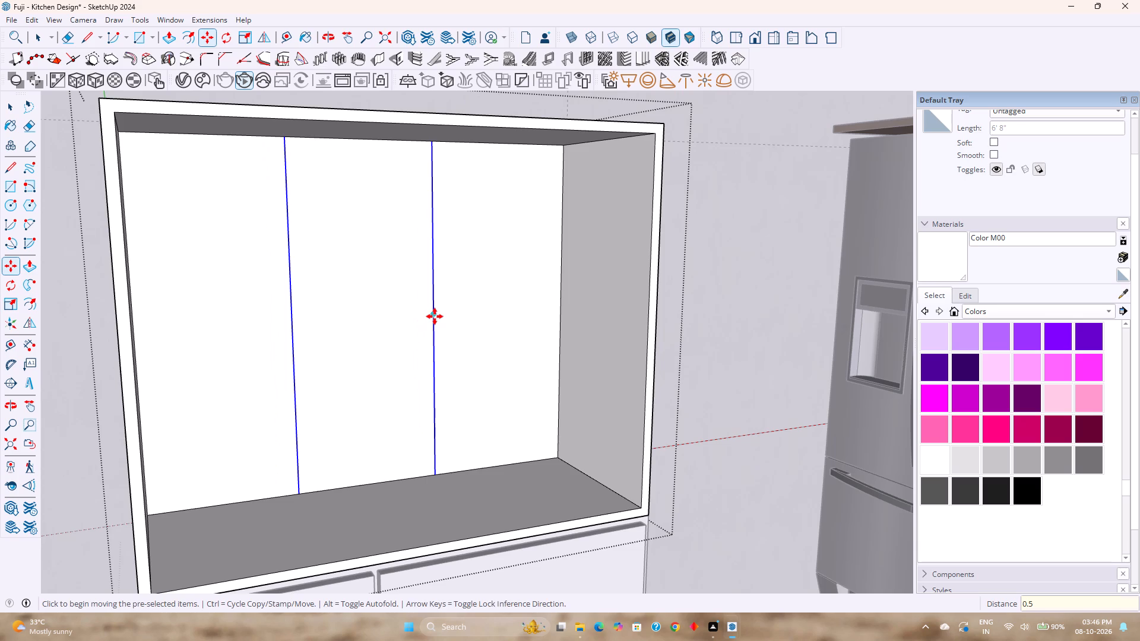
key("1")
key("Return")
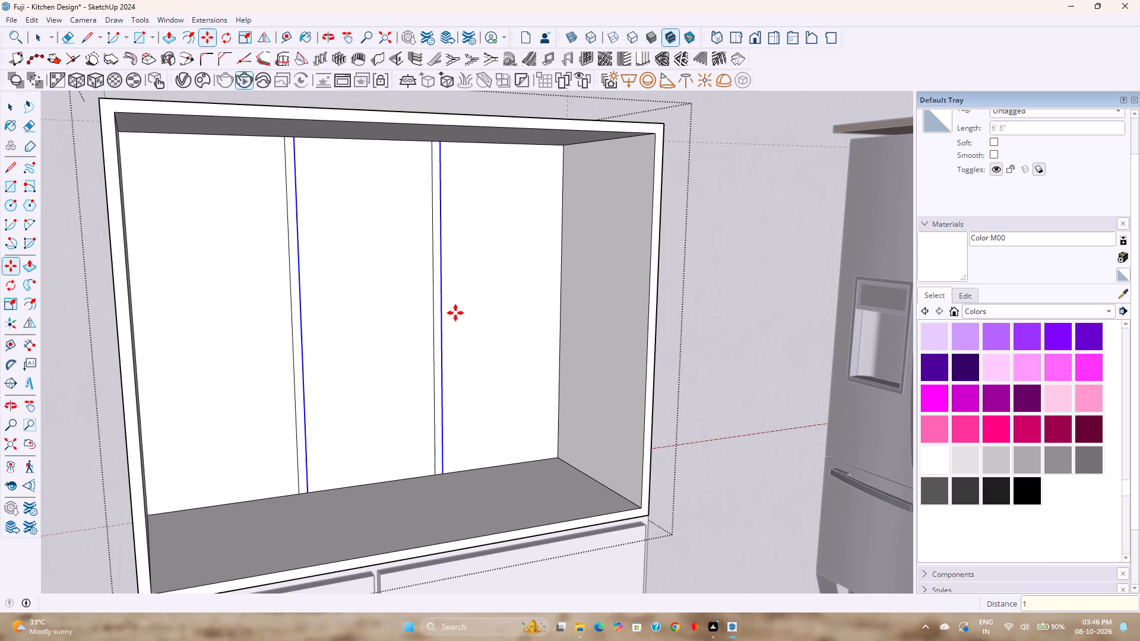
Extrude both divider strips 1' 7" forward, flush with the front of the box frame.
key("p")
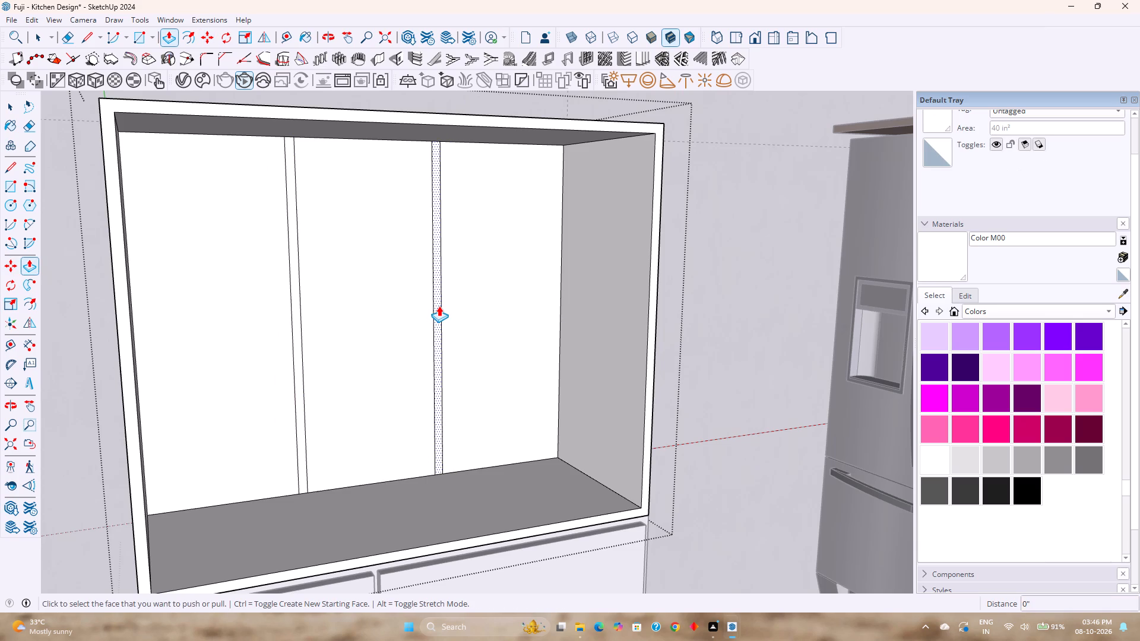
left_click(439, 306)
left_click(481, 535)
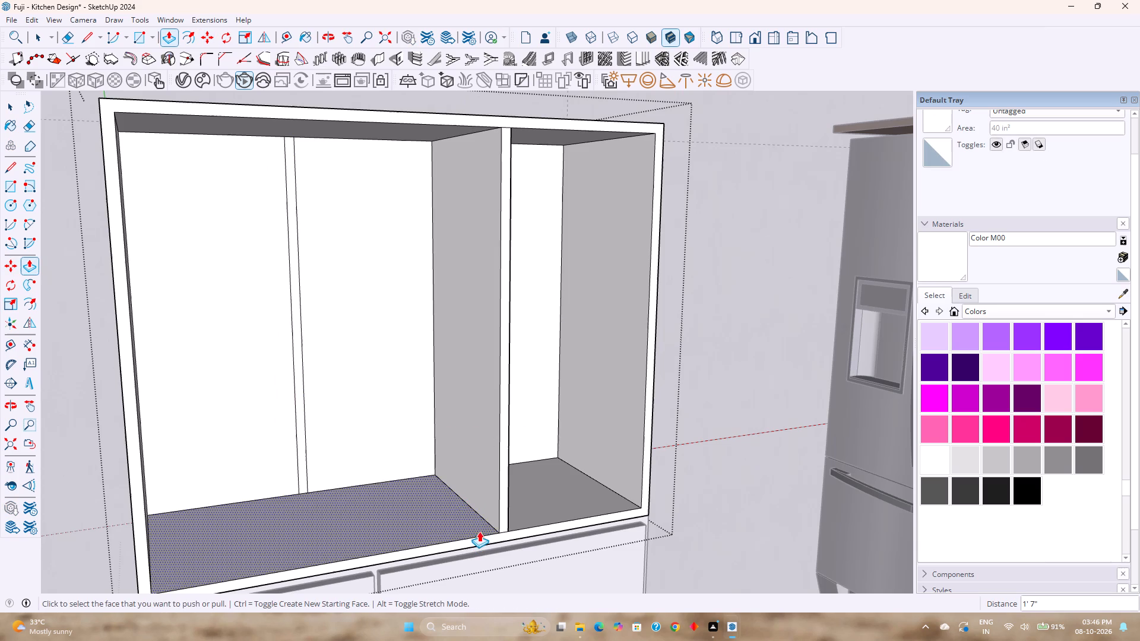
double_click(300, 402)
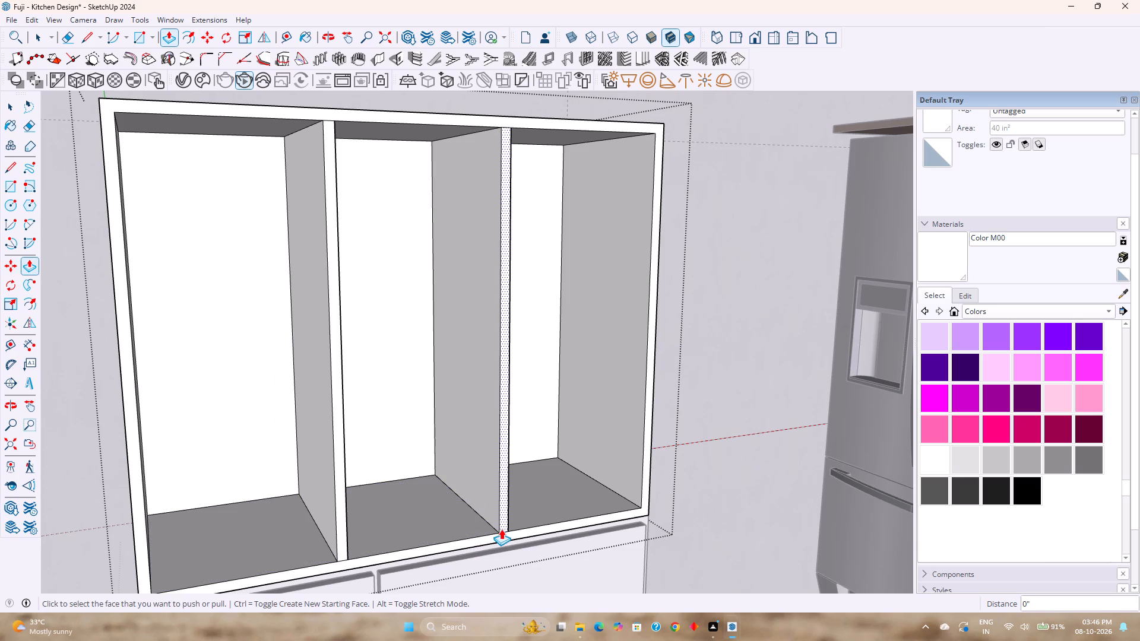
Erase the edges separating the two dividers' front faces from the frame at their bottom and top ends.
key("e")
left_click(506, 533)
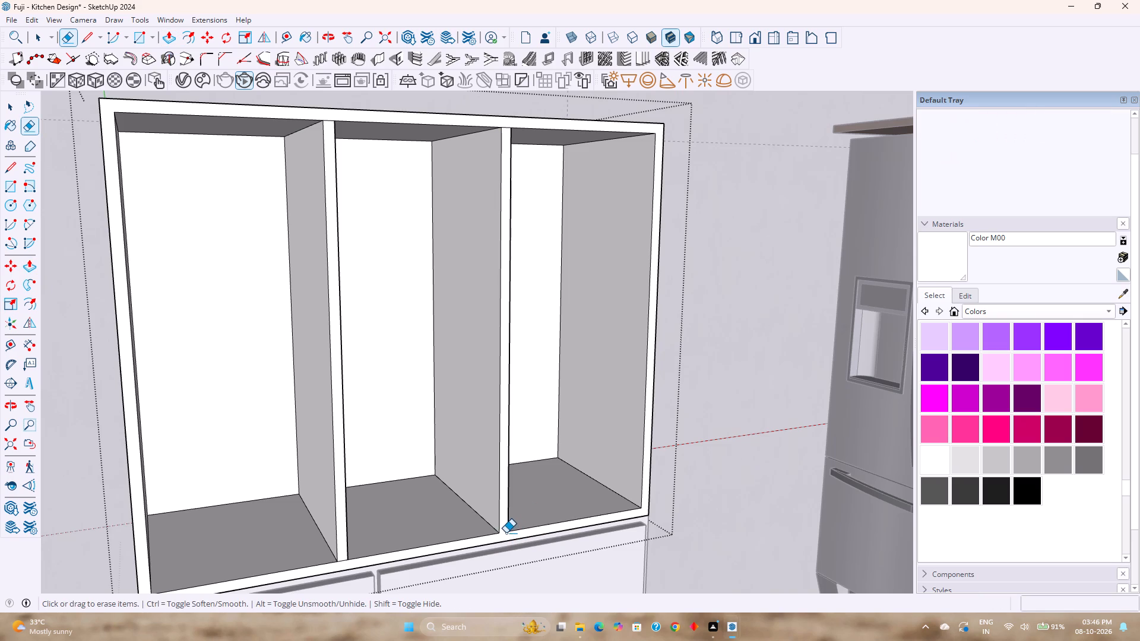
left_click(343, 561)
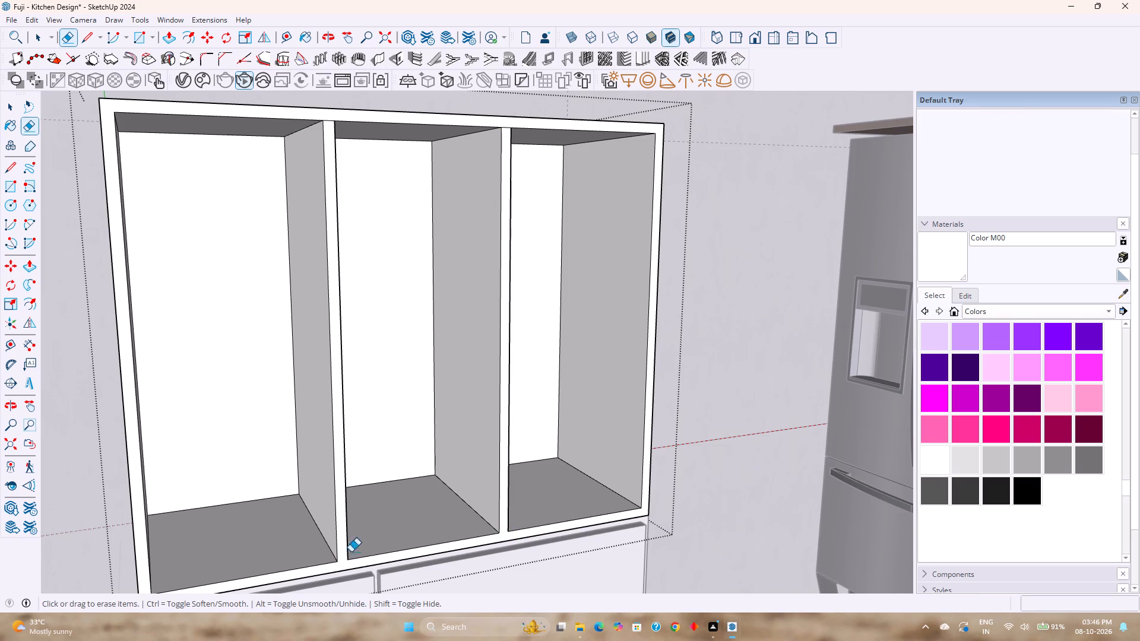
left_click(330, 120)
left_click(507, 128)
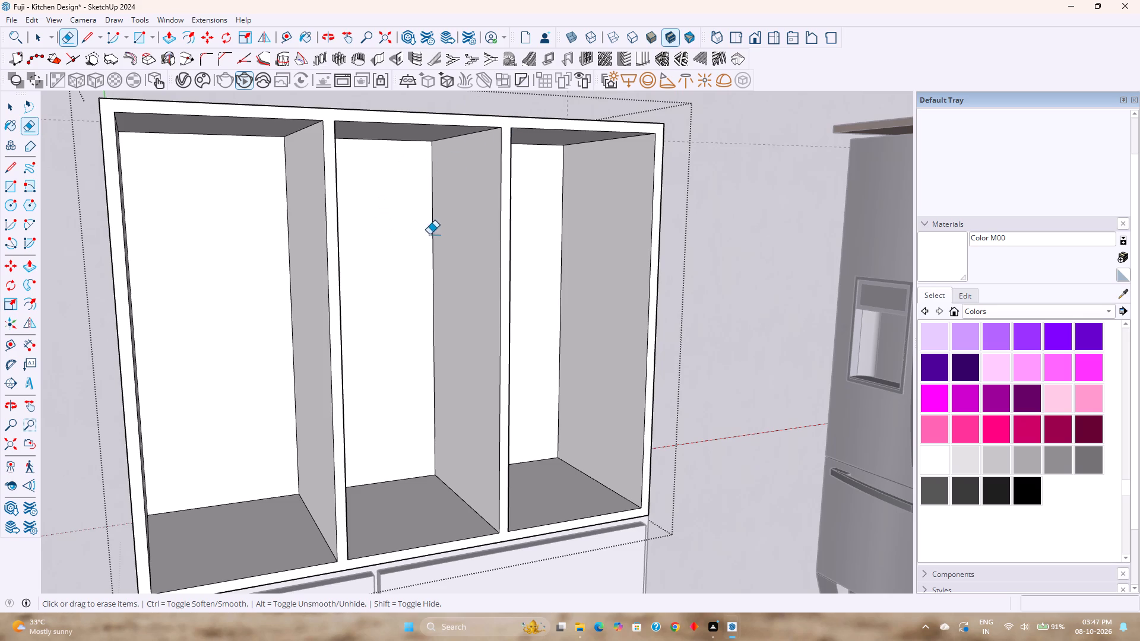
key("space")
Examine the three-compartment wall unit and the white cabinet below it from several angles.
scroll(427, 299, "down", 1)
middle_click_drag(427, 299, 480, 283, "shift")
middle_click_drag(489, 293, 442, 260)
middle_click_drag(455, 283, 473, 251, "shift")
middle_click_drag(493, 271, 421, 286)
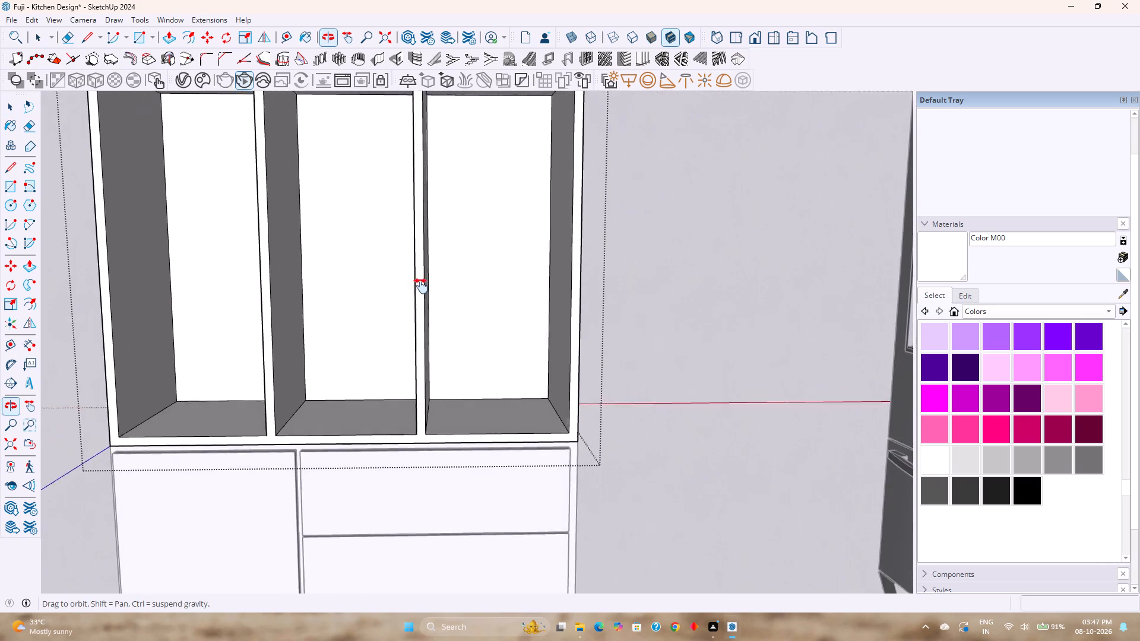
middle_click_drag(421, 286, 479, 217)
middle_click_drag(515, 255, 477, 291)
middle_click_drag(246, 347, 400, 262)
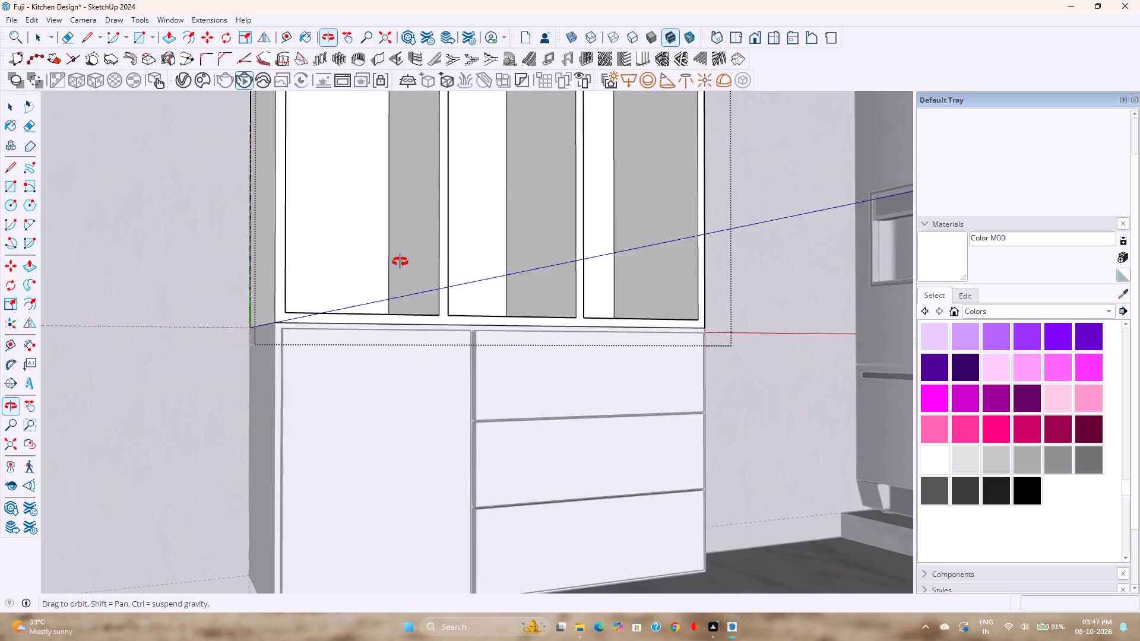
middle_click_drag(400, 262, 285, 343)
middle_click_drag(304, 302, 330, 247, "shift")
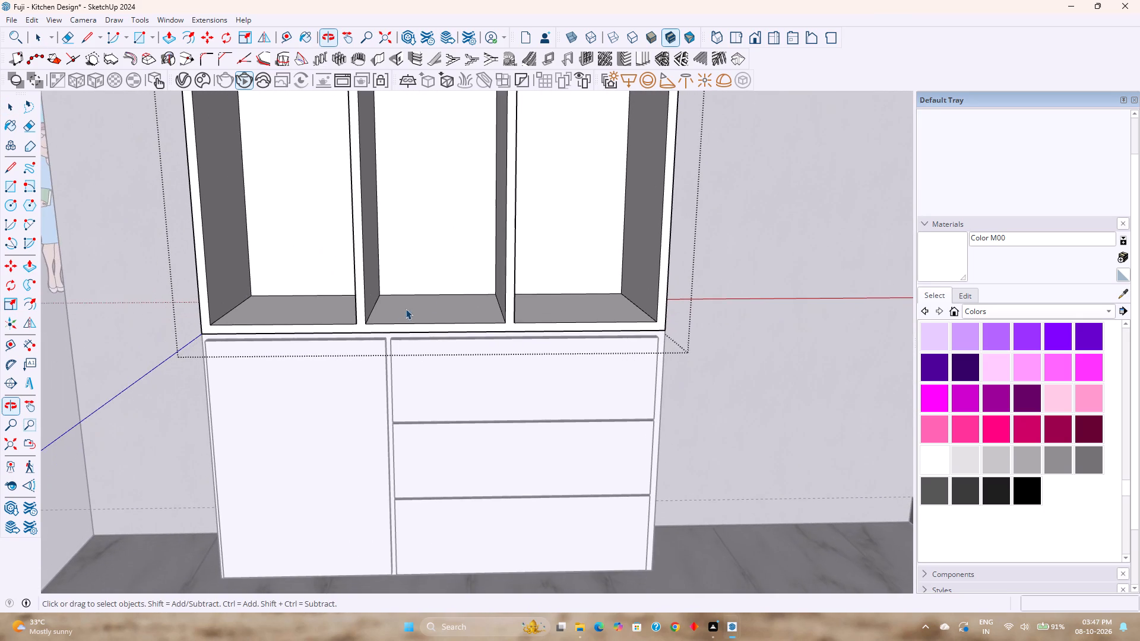
scroll(430, 299, "up", 2)
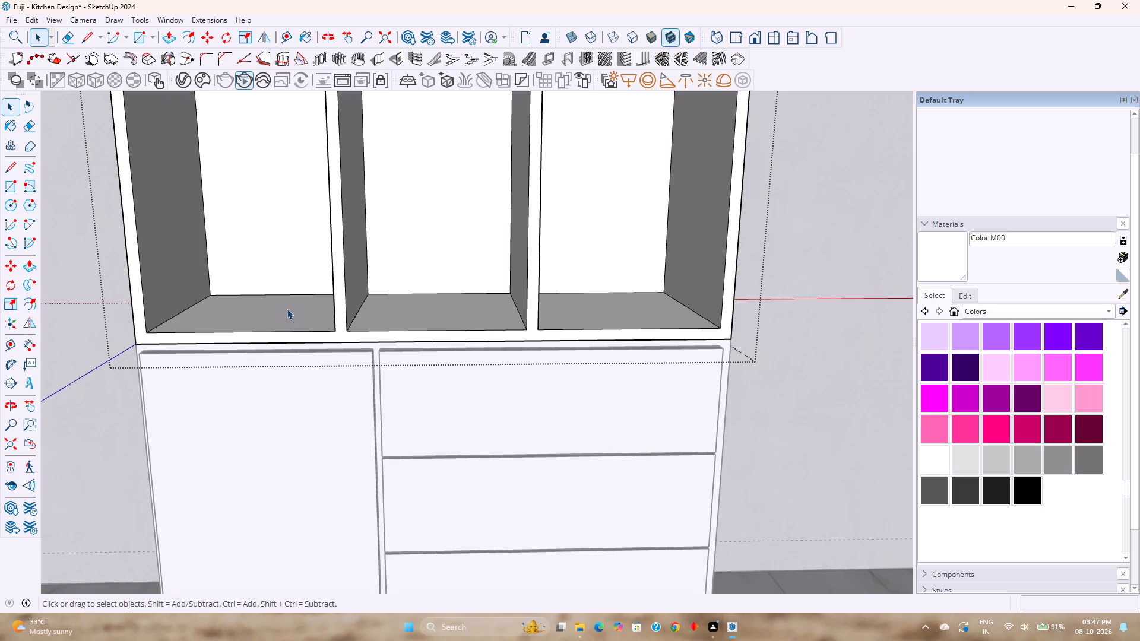
middle_click_drag(387, 294, 396, 415, "shift")
scroll(396, 392, "down", 4)
middle_click_drag(407, 407, 420, 470, "shift")
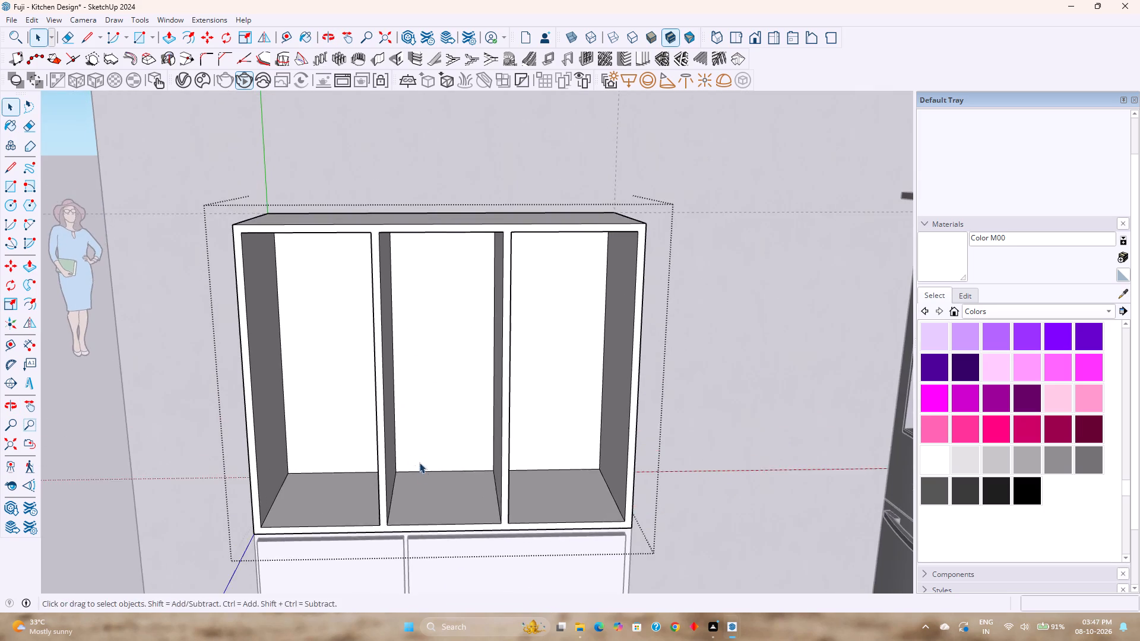
middle_click_drag(419, 462, 414, 408)
Copy the bottom back edges of all three compartments 3' 4" up to the top and divide the span into four equal parts.
left_click(442, 465)
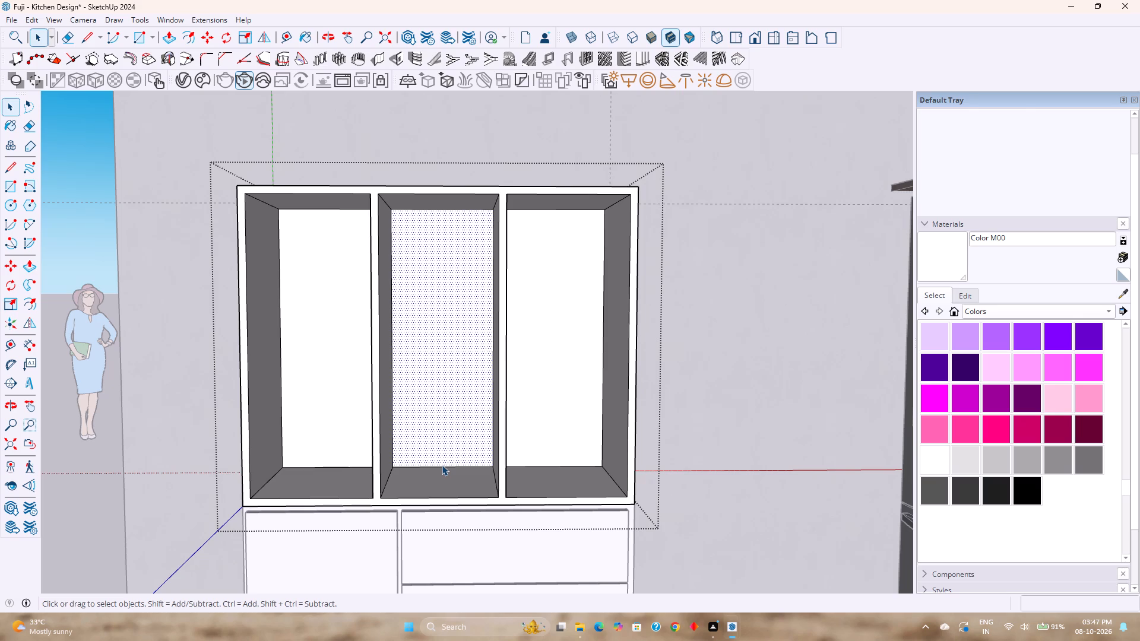
left_click(439, 465)
left_click(439, 467)
left_click(546, 466, "ctrl")
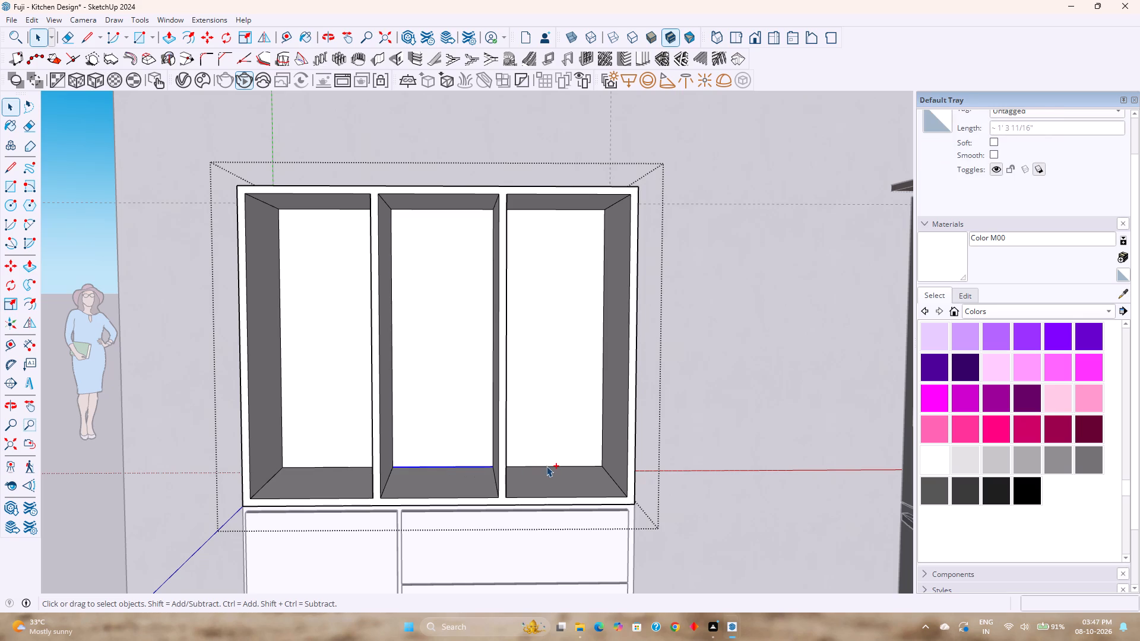
left_click(318, 468, "ctrl")
key("m")
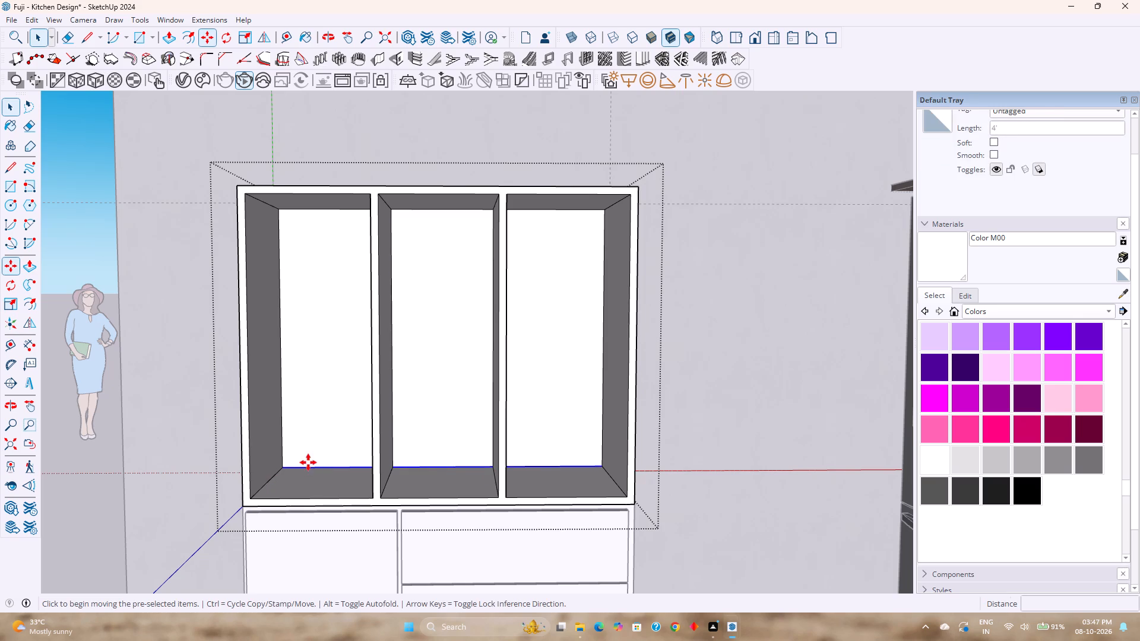
left_click(324, 469)
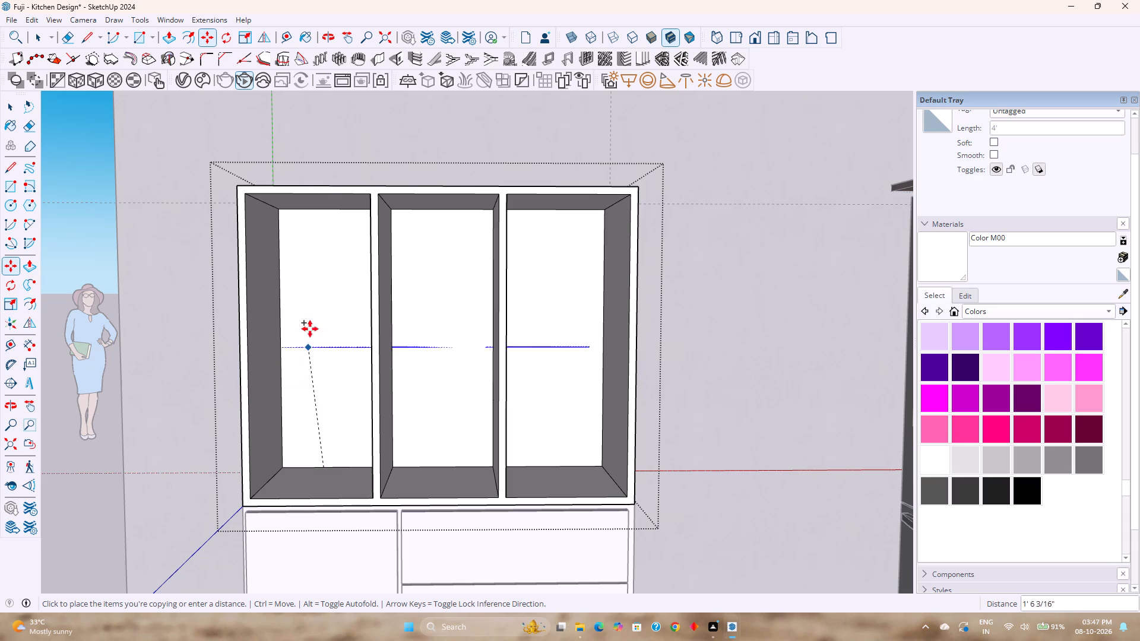
key("Up")
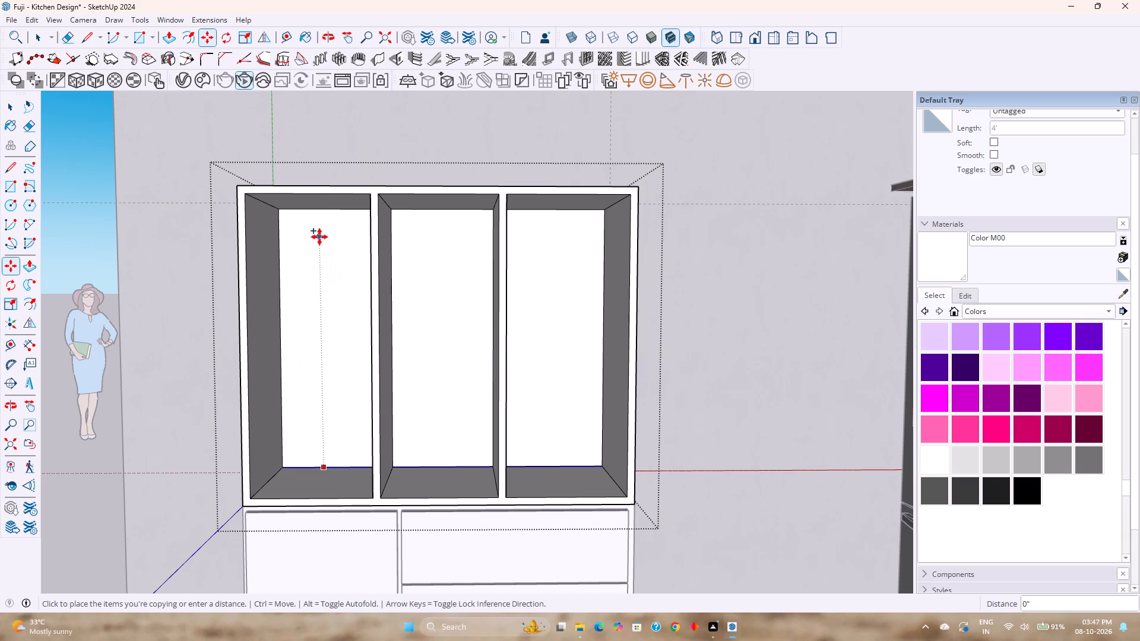
key("Up")
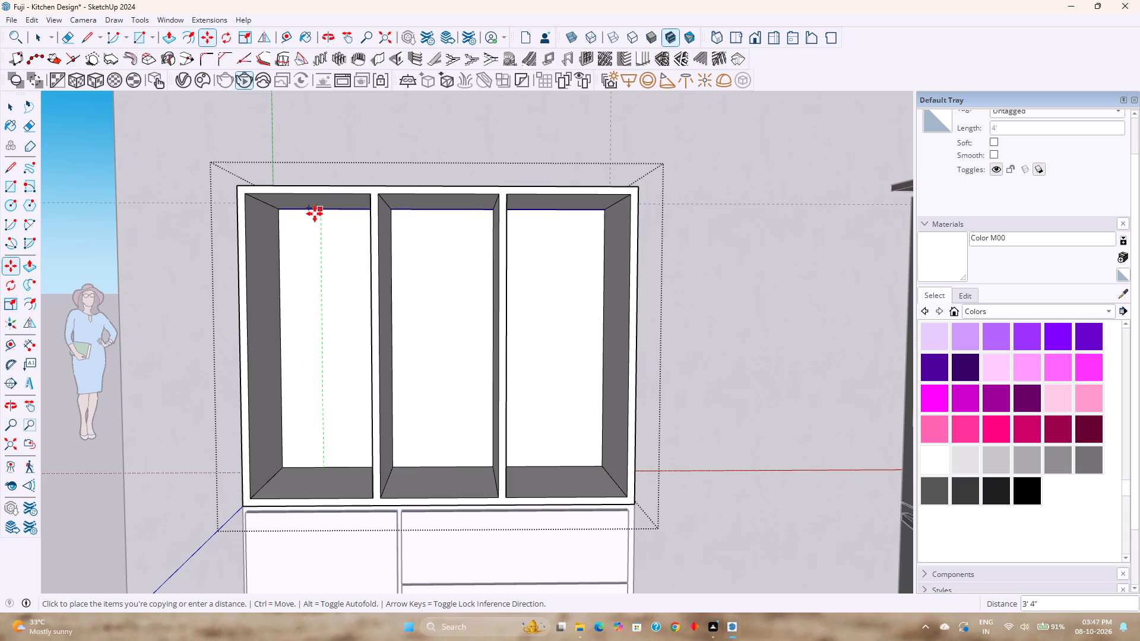
left_click(322, 210)
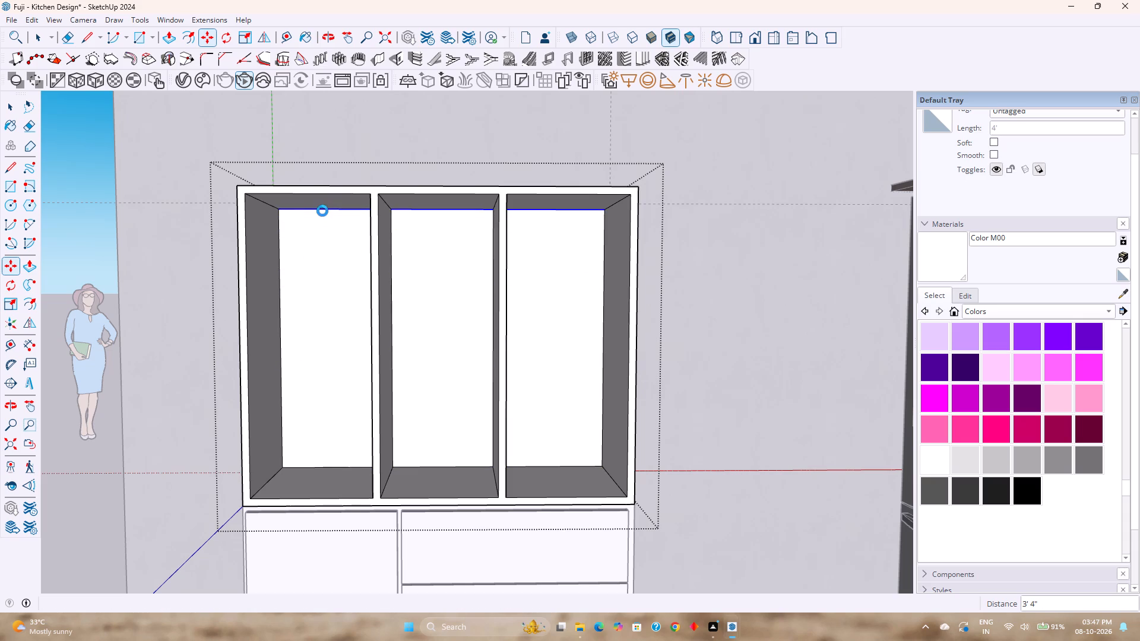
key("slash")
key("4")
key("Return")
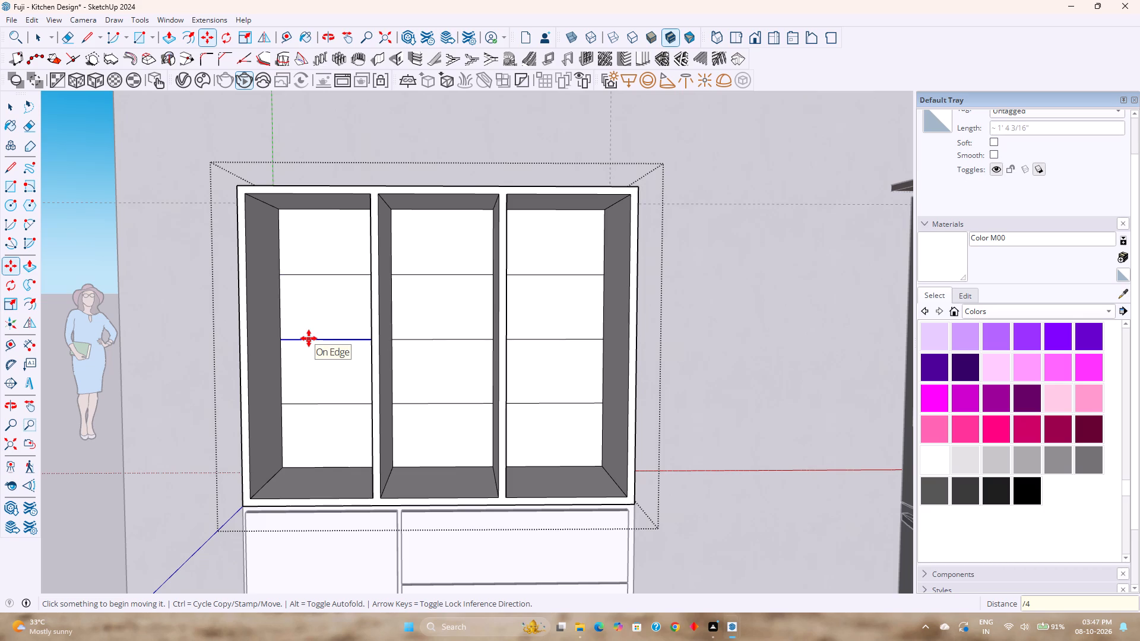
key("space")
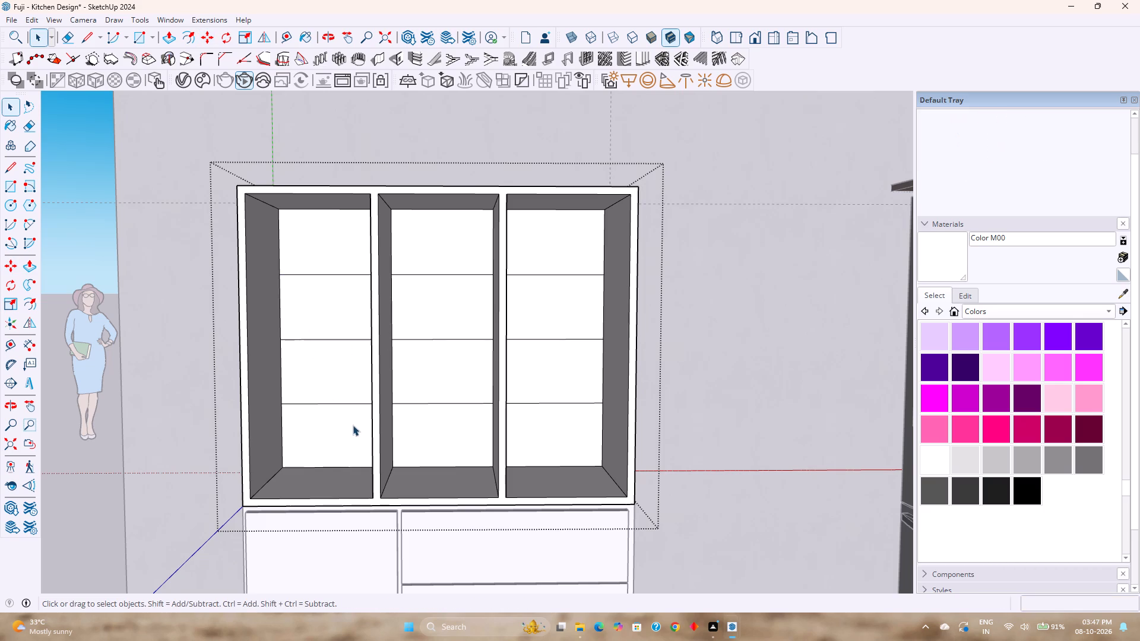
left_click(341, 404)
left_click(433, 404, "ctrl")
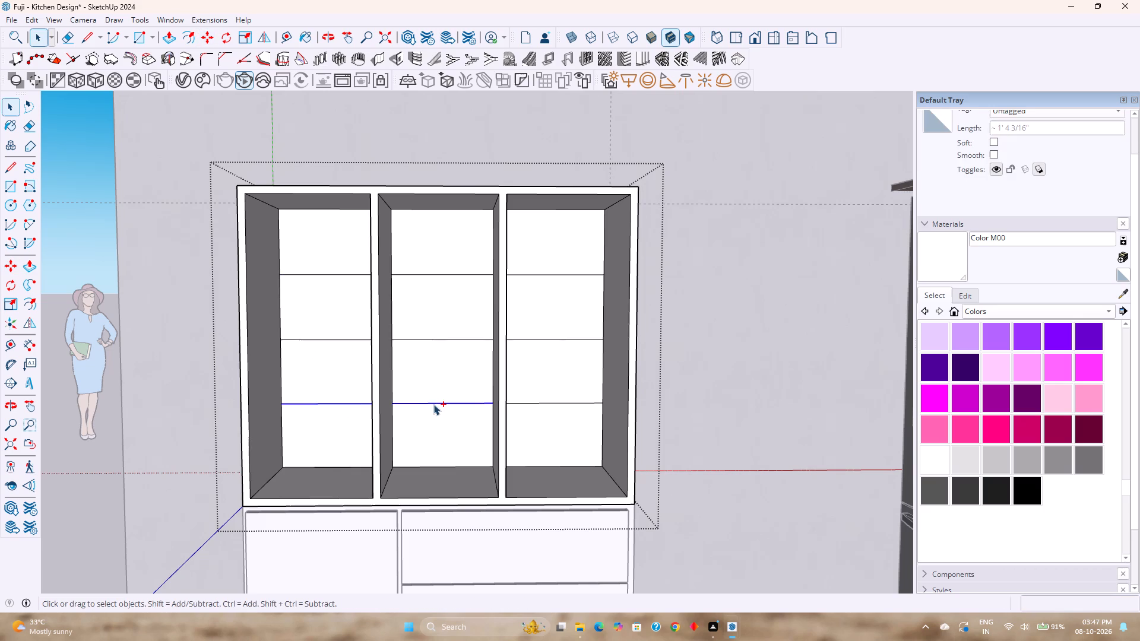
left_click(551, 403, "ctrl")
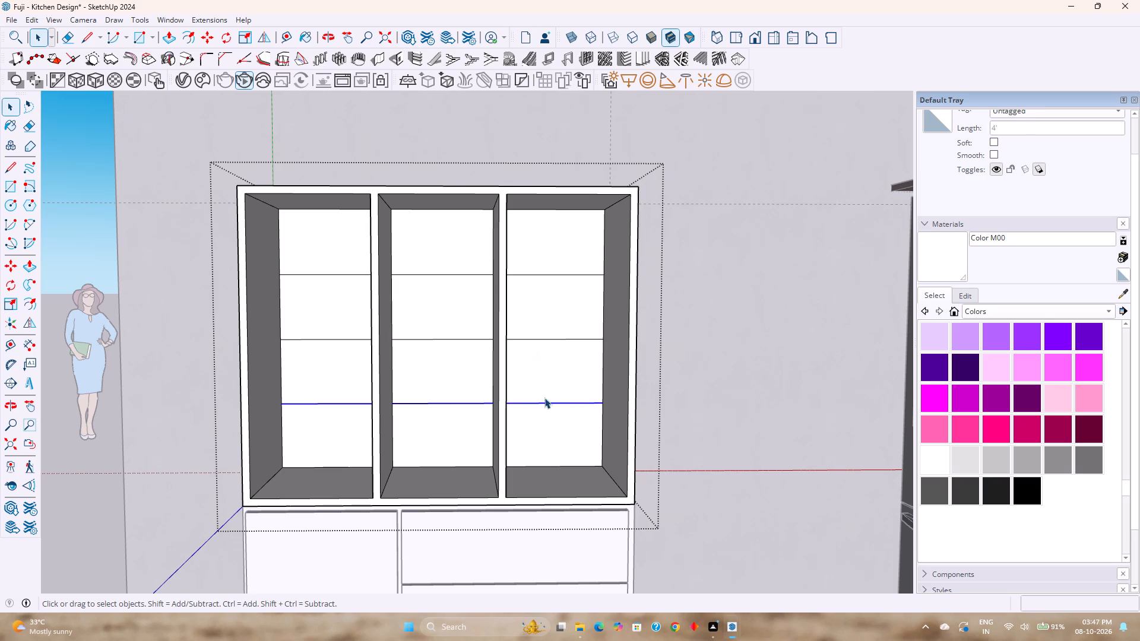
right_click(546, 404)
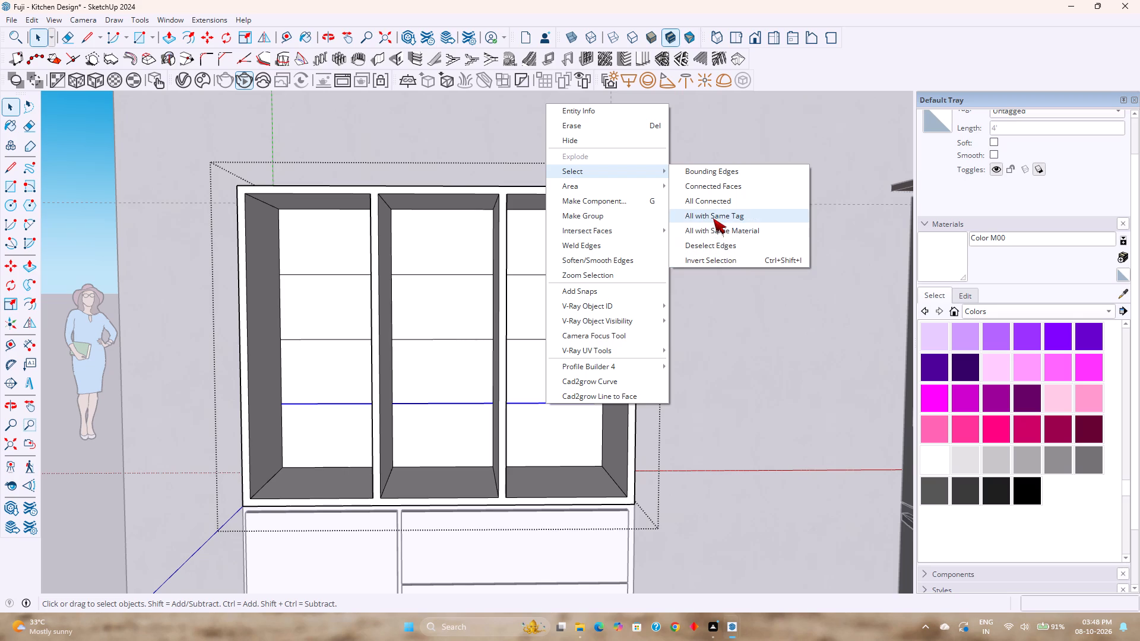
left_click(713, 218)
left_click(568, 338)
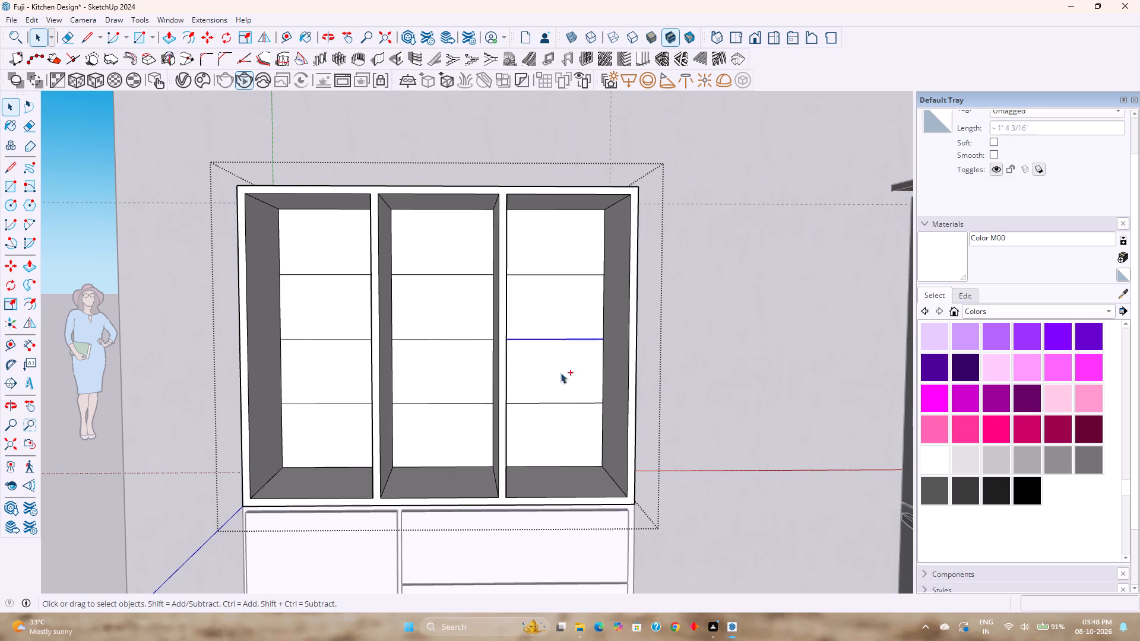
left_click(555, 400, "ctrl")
Move all nine horizontal dividing edges on the back panels of the three compartments up 0.5".
left_click(555, 402, "ctrl")
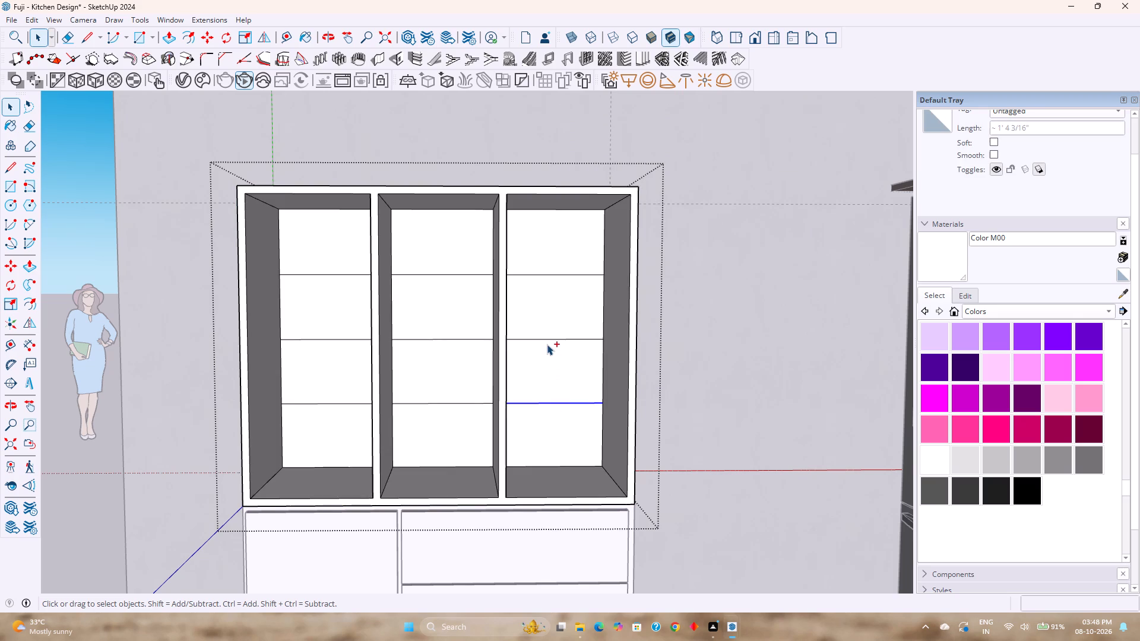
left_click(547, 338, "ctrl")
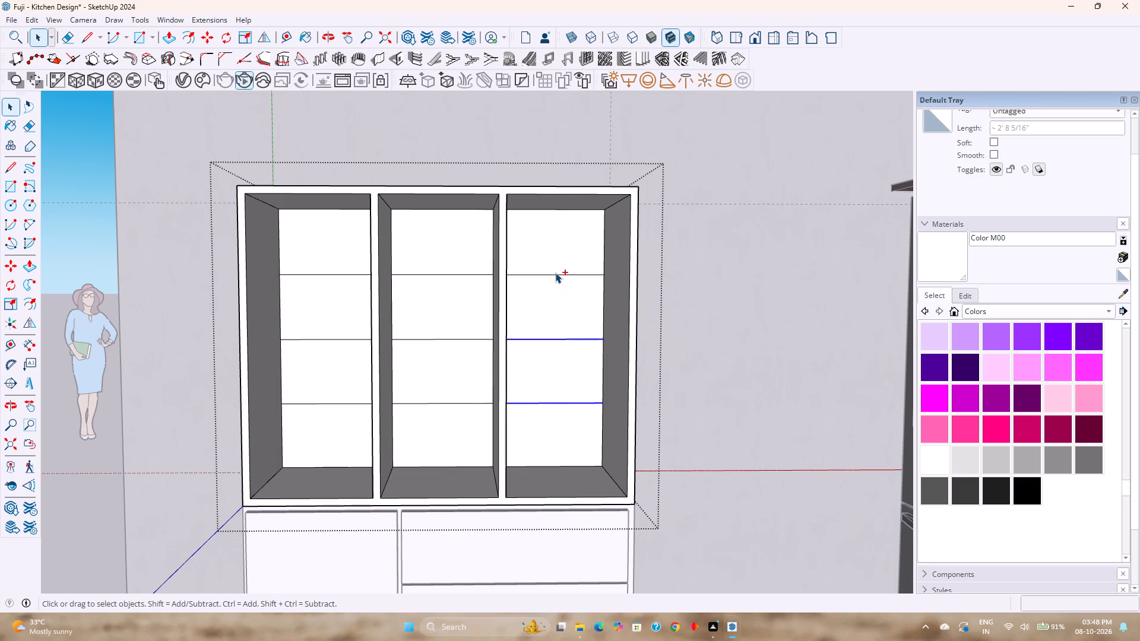
left_click(555, 272, "ctrl")
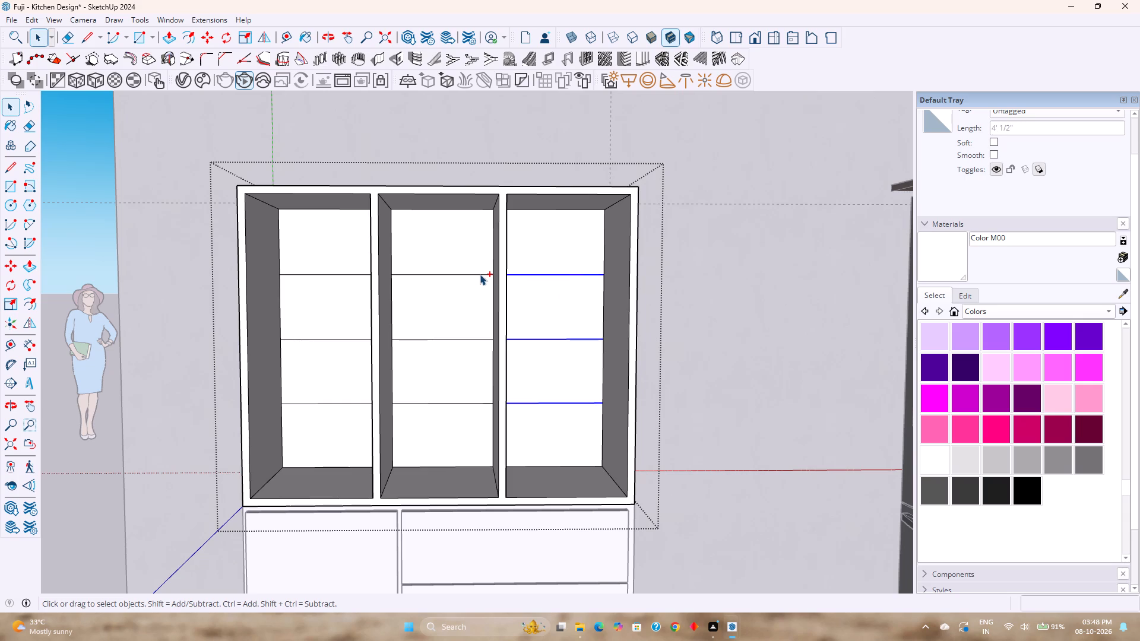
left_click(480, 274, "ctrl")
left_click(461, 338, "ctrl")
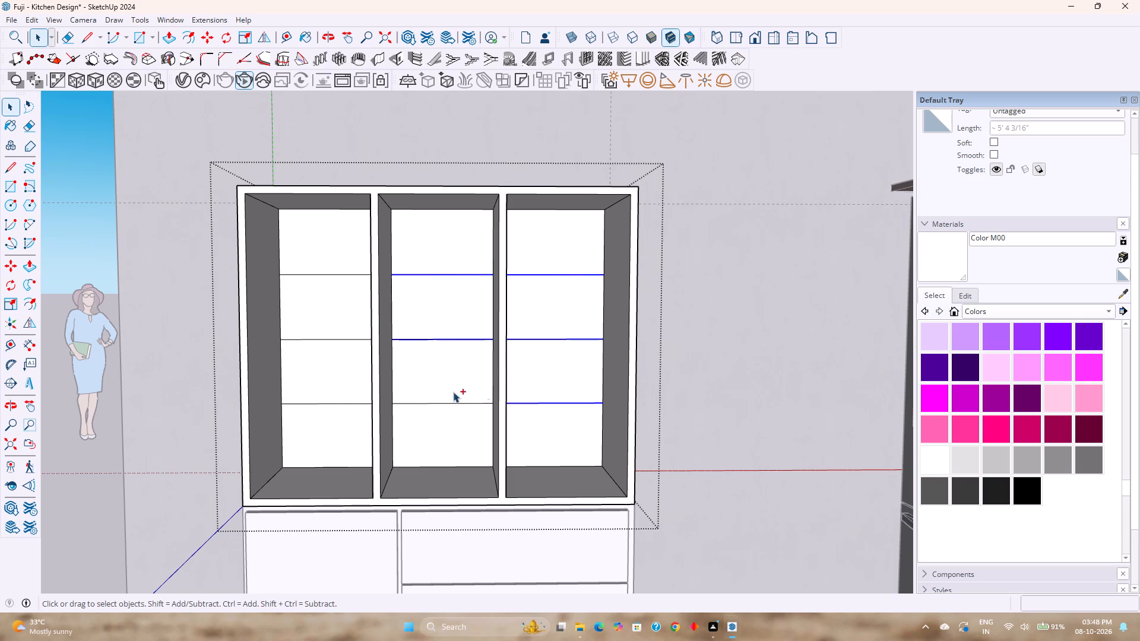
left_click(450, 402, "ctrl")
left_click(325, 404, "ctrl")
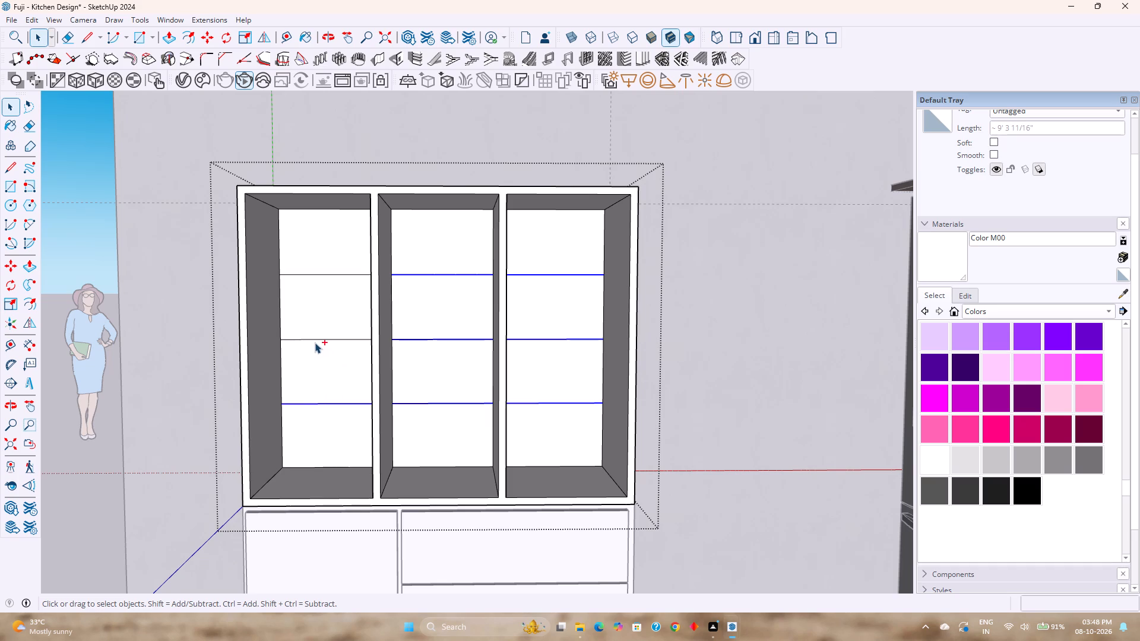
left_click(315, 338, "ctrl")
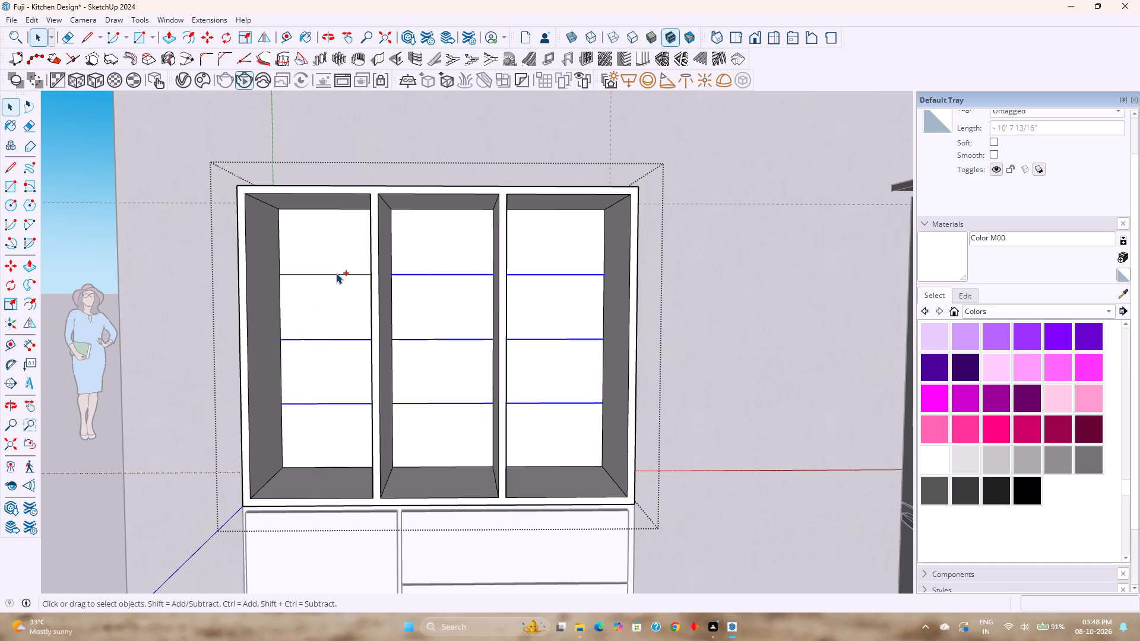
left_click(336, 273, "ctrl")
key("m")
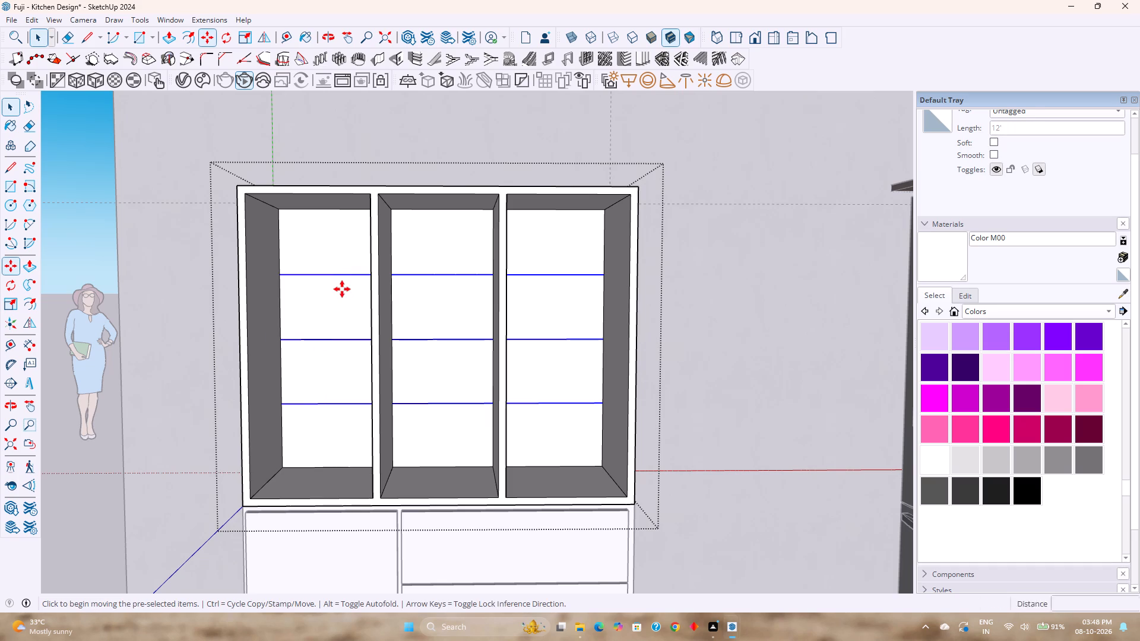
left_click(333, 273)
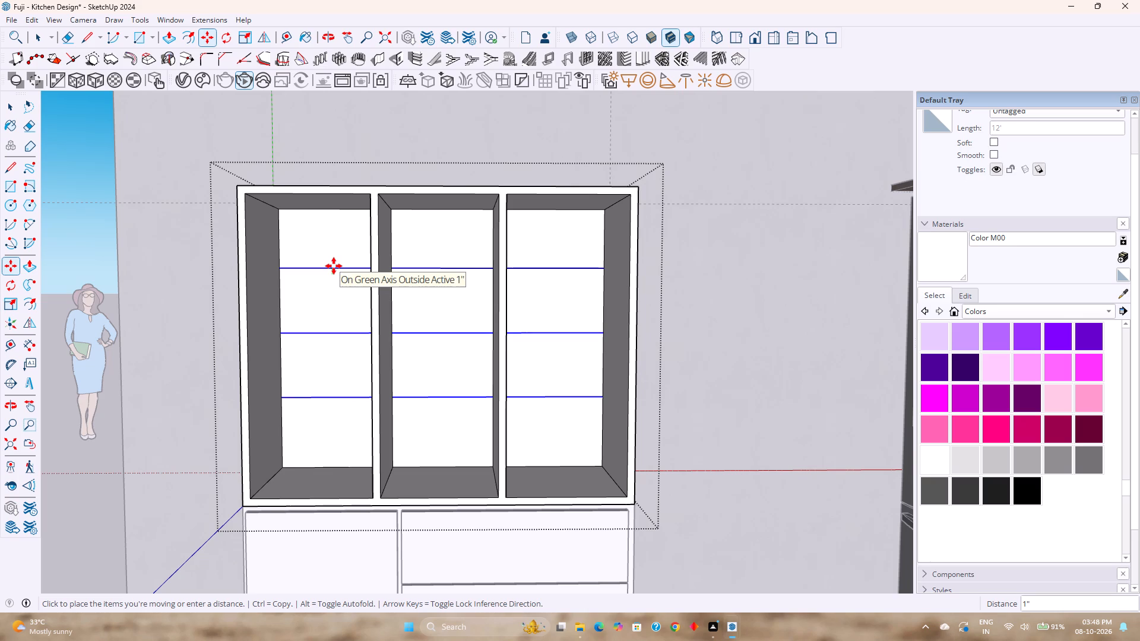
key("Up")
type("0.")
key("5")
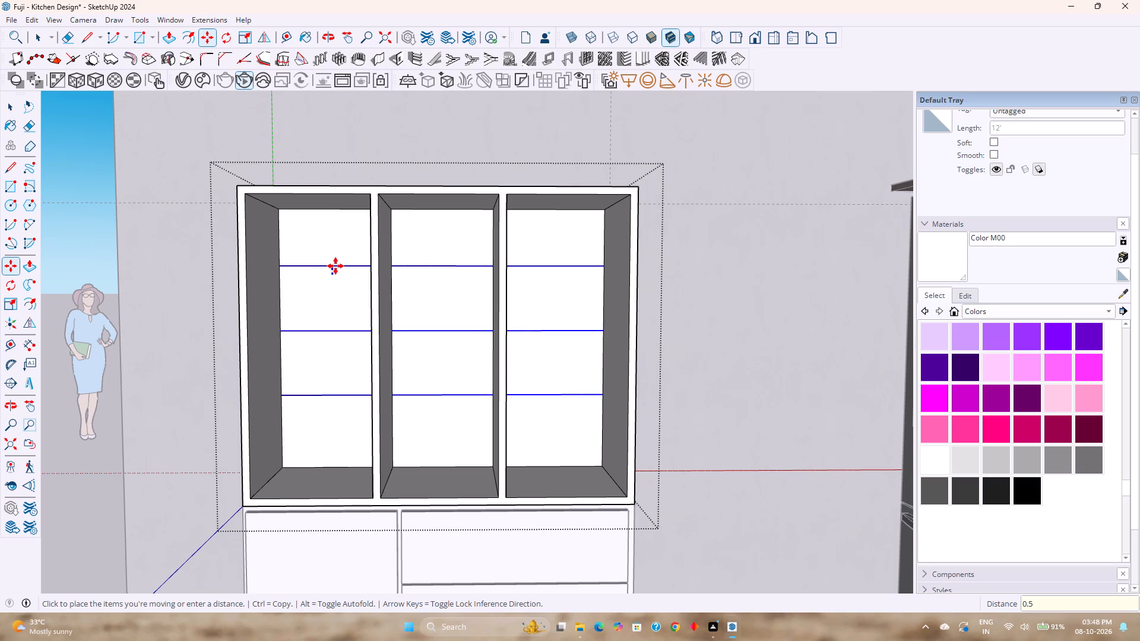
key("Return")
Copy the nine dividing edges 10 mm downward to outline thin shelf strips on the back panels.
left_click(334, 271)
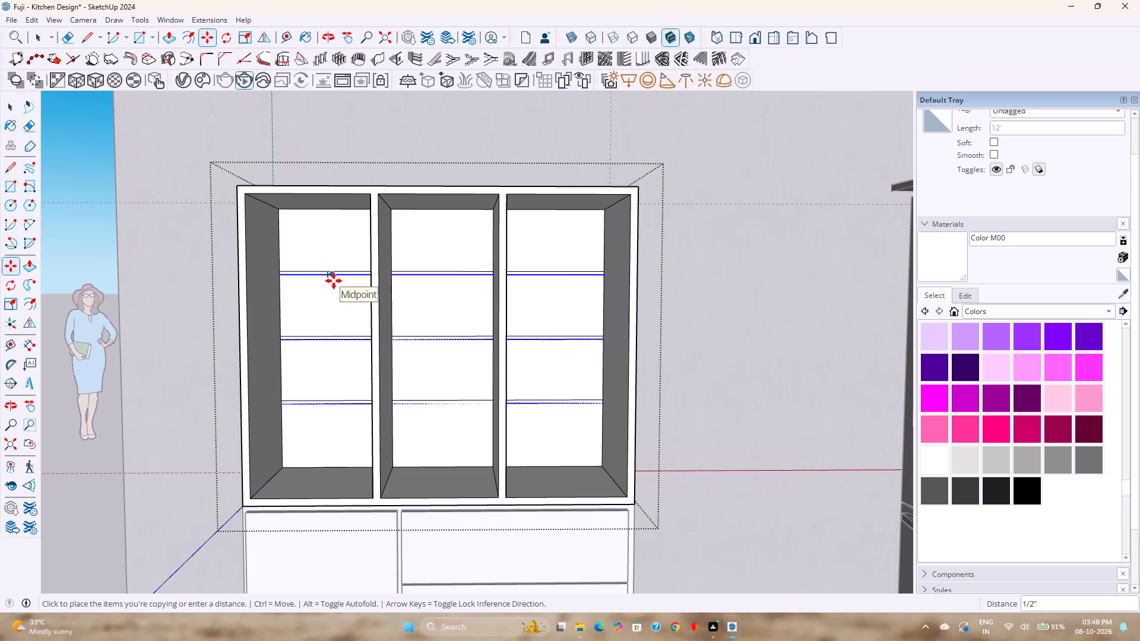
key("Up")
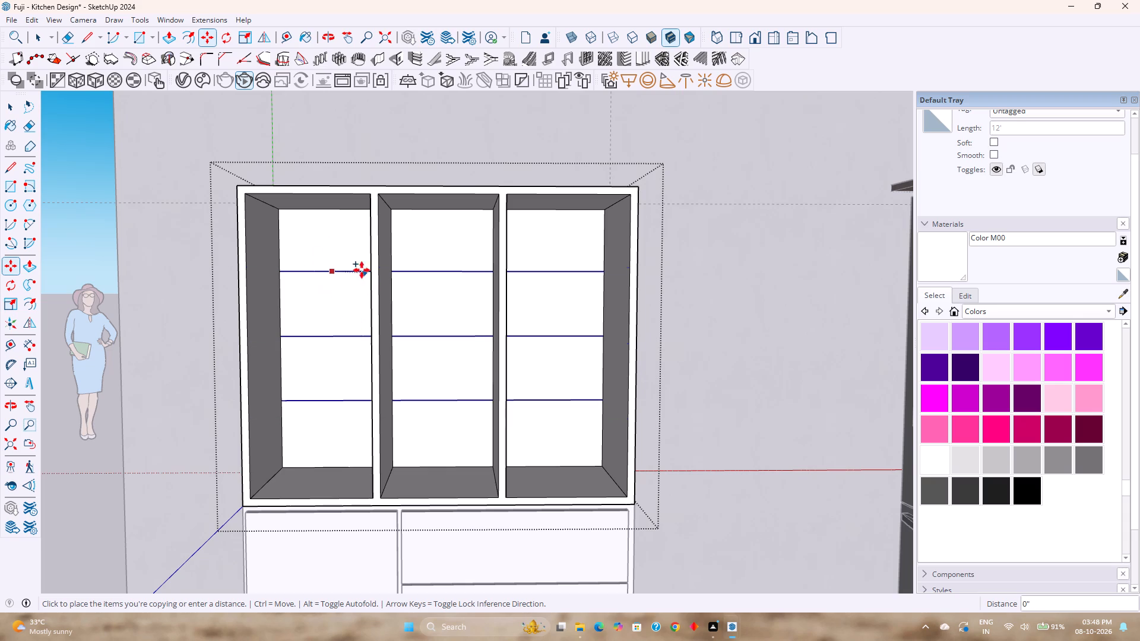
scroll(341, 299, "up", 1)
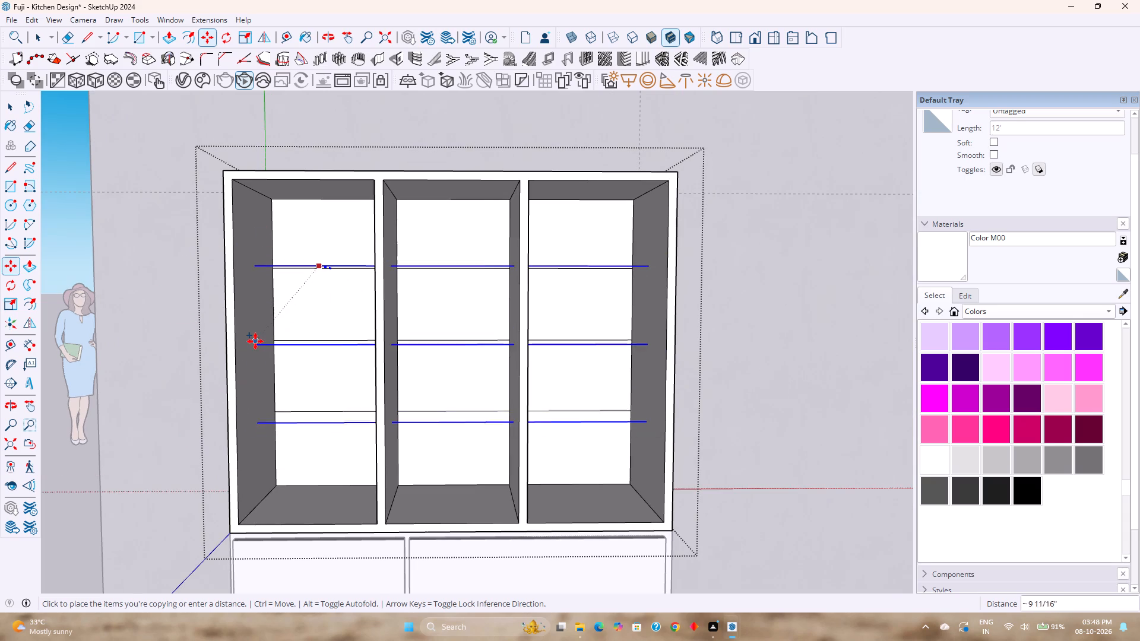
middle_click_drag(252, 348, 249, 450)
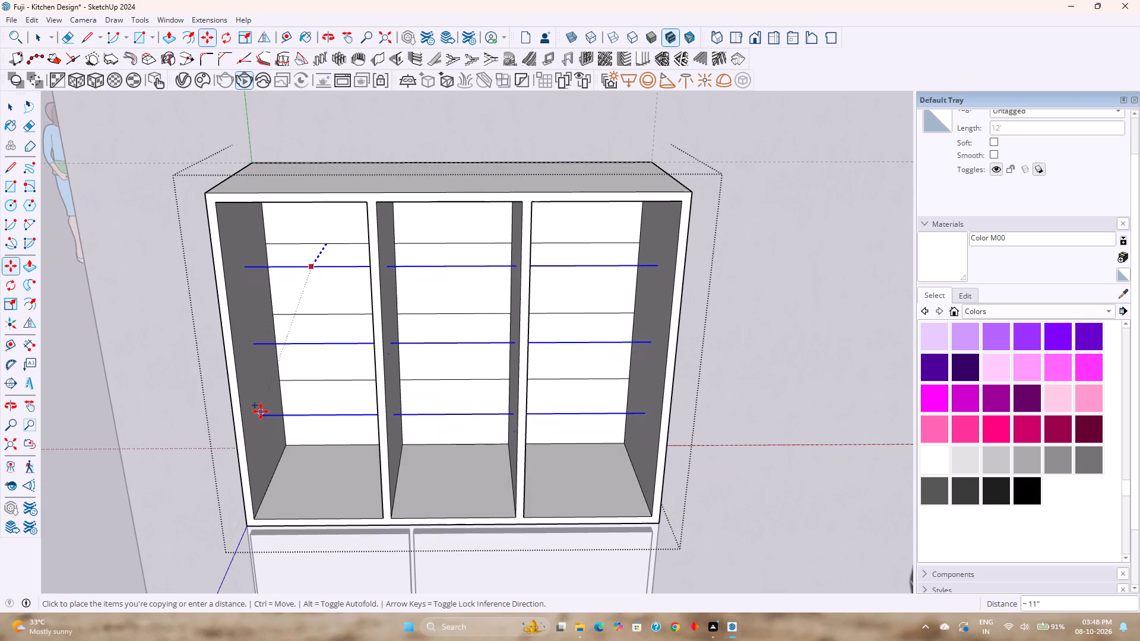
key("Left")
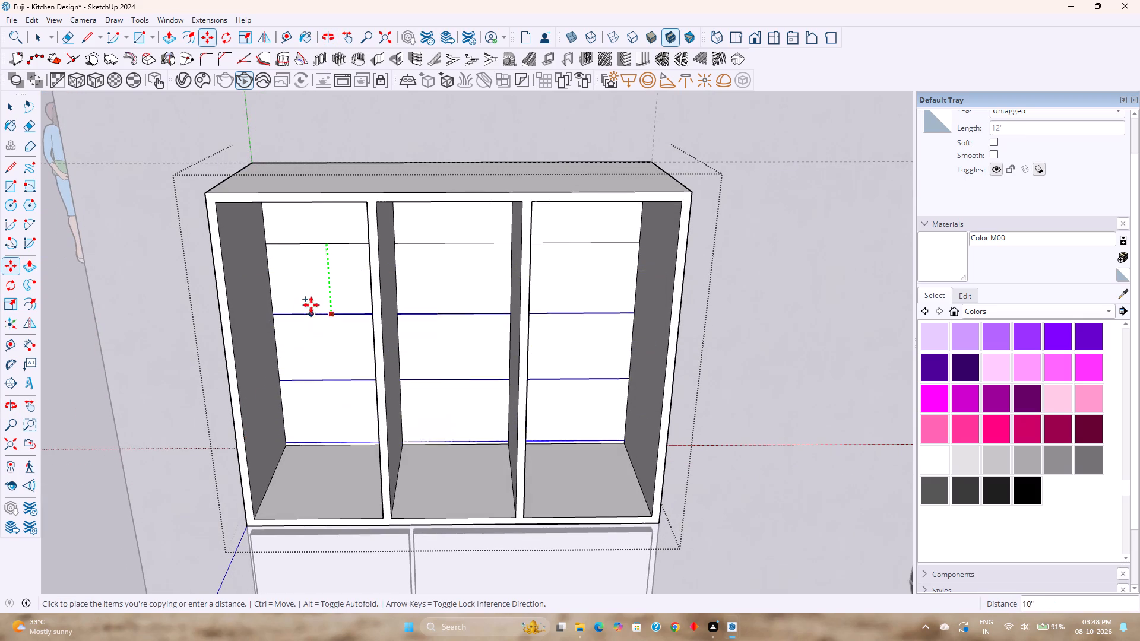
scroll(331, 253, "up", 5)
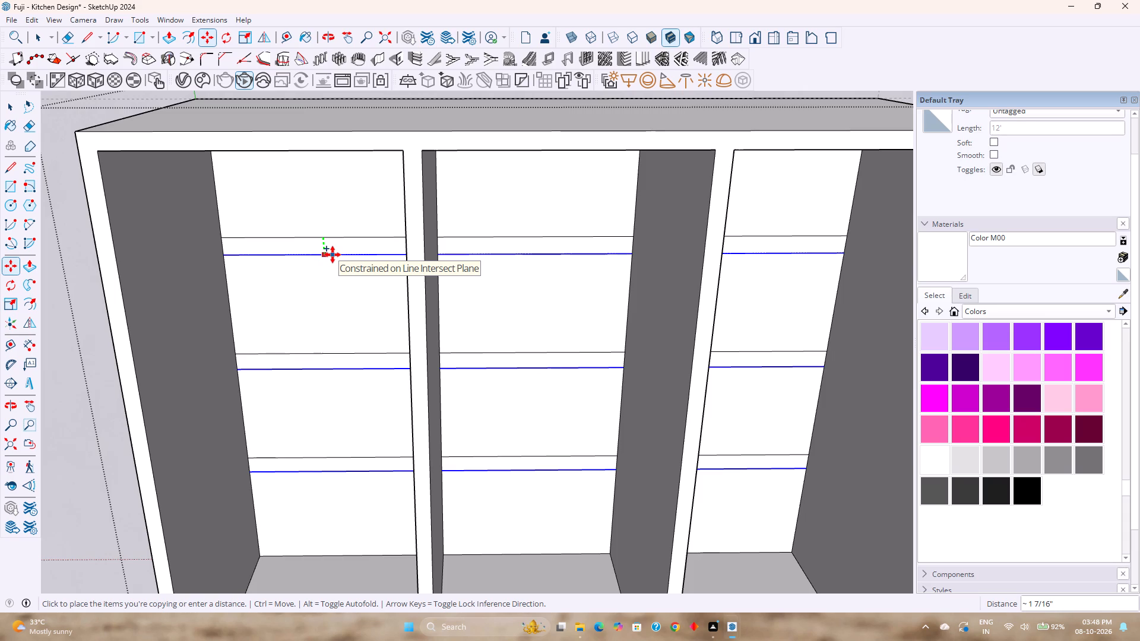
type("10")
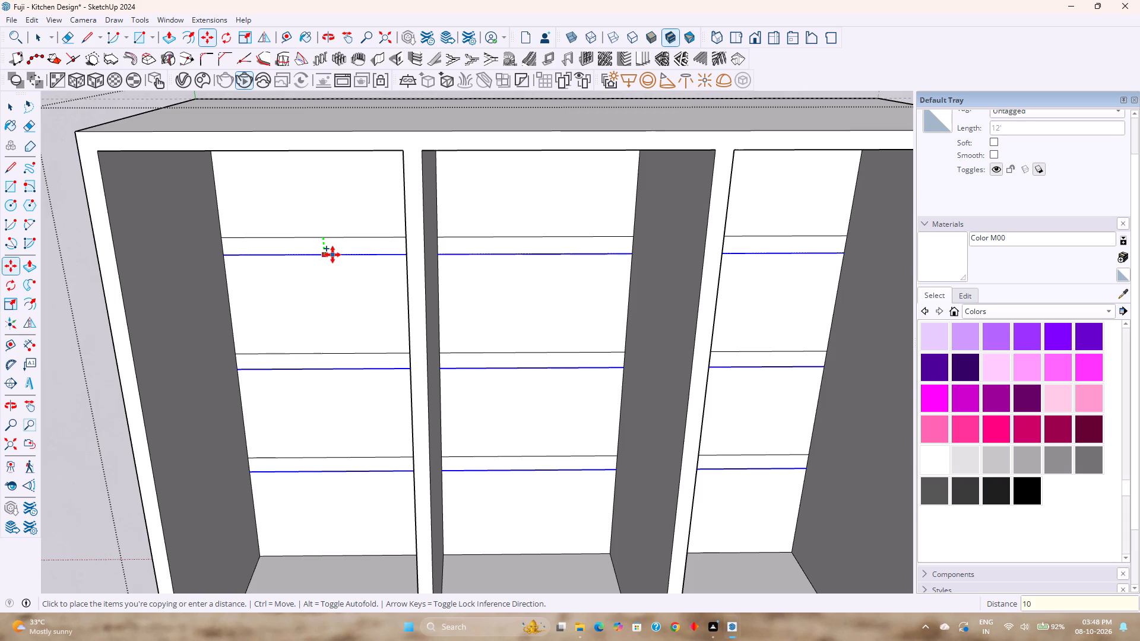
type("mm")
key("Return")
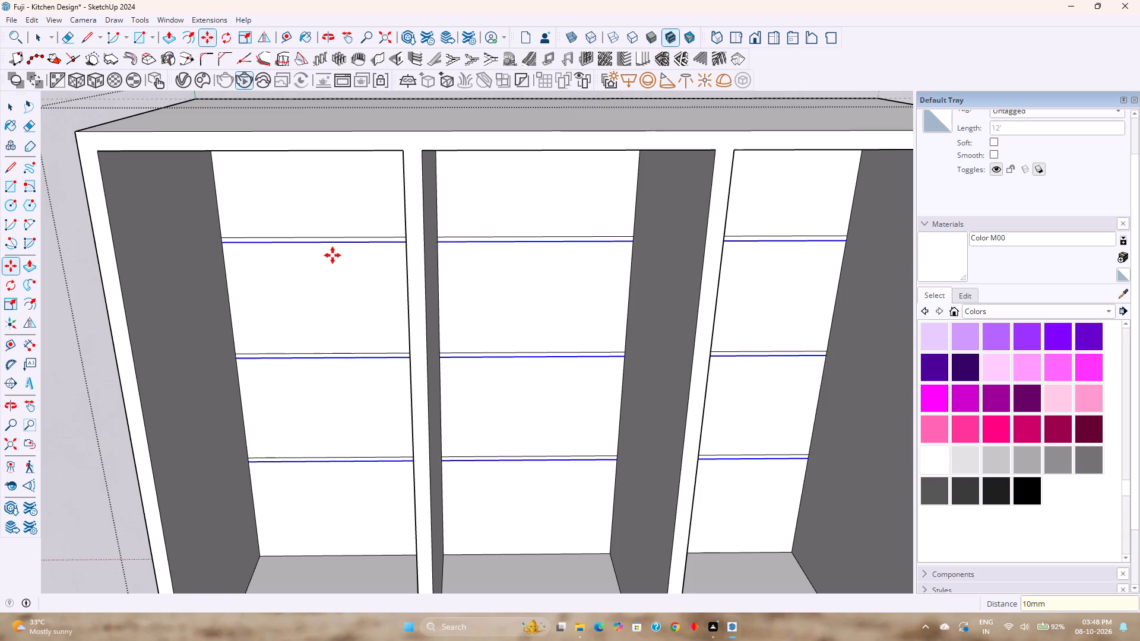
key("space")
Extrude the three shelf strips in the left compartment 1' 6" forward.
scroll(334, 241, "up", 3)
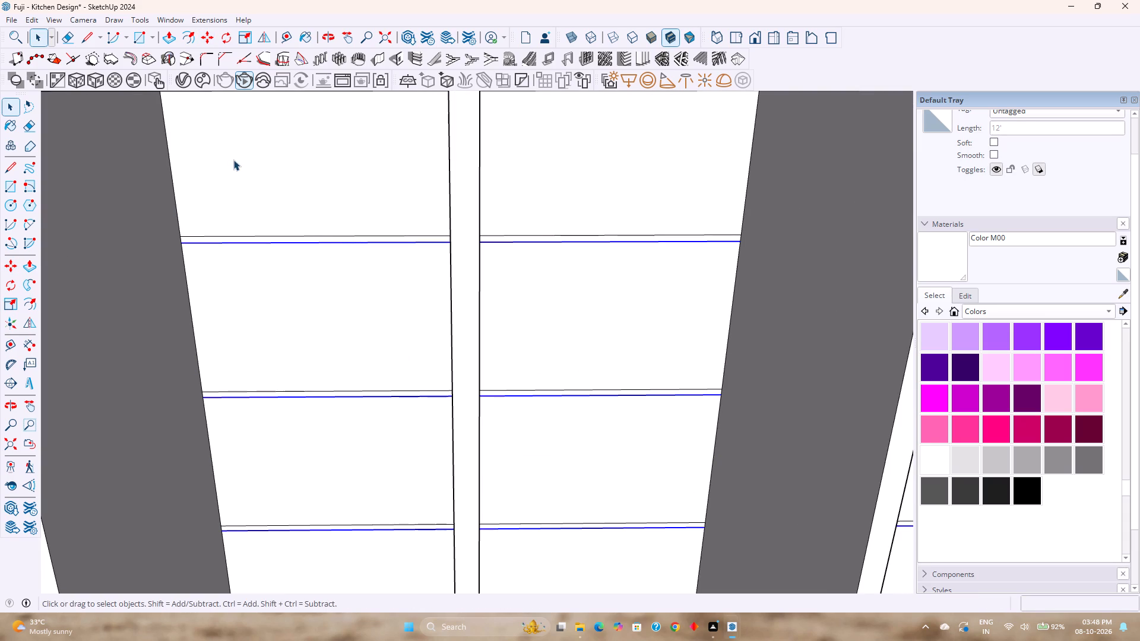
scroll(358, 230, "up", 3)
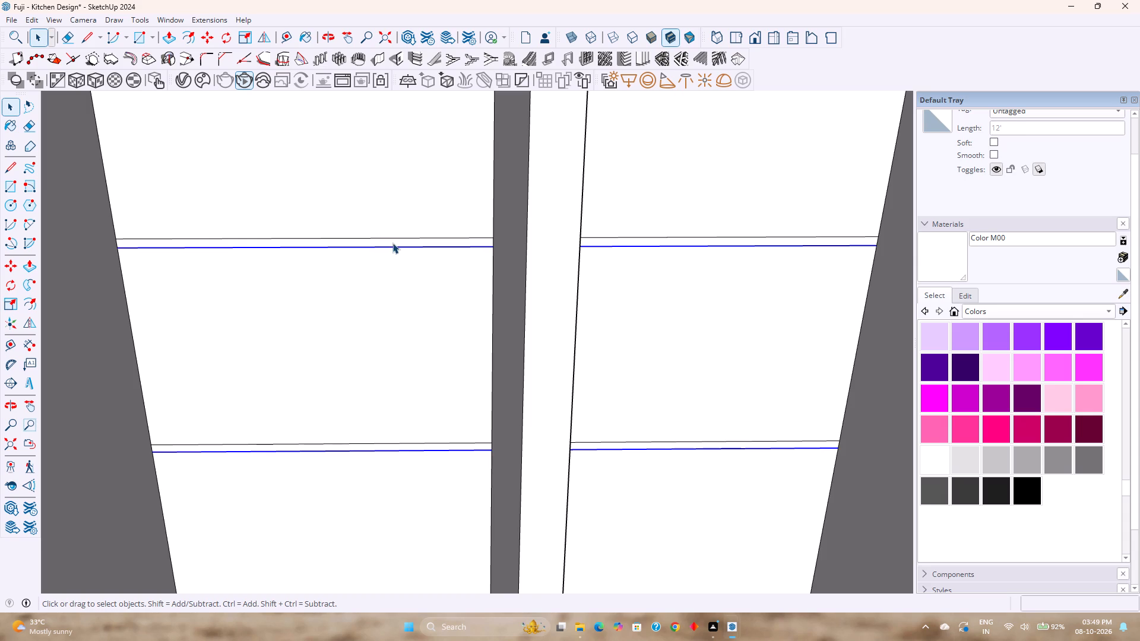
double_click(392, 243)
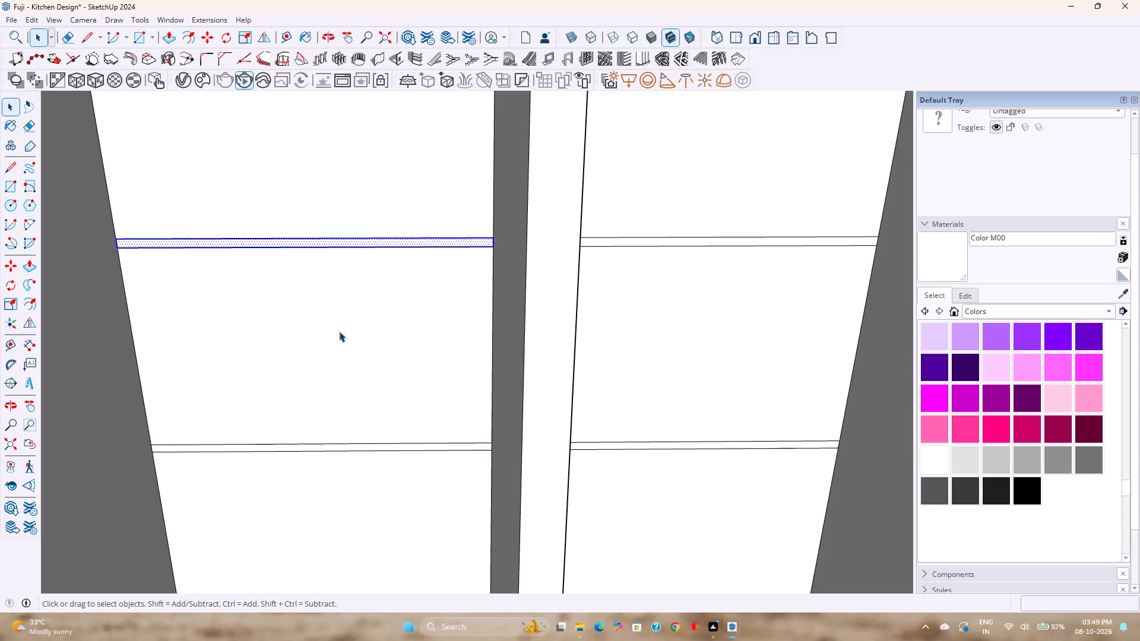
key("p")
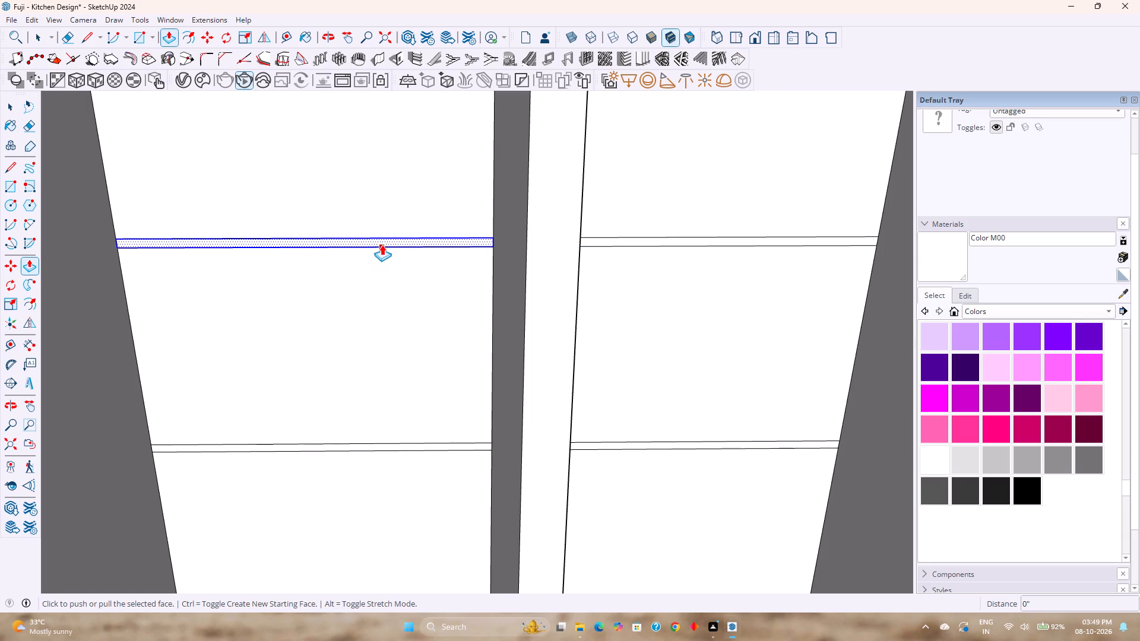
left_click(382, 243)
scroll(399, 264, "down", 8)
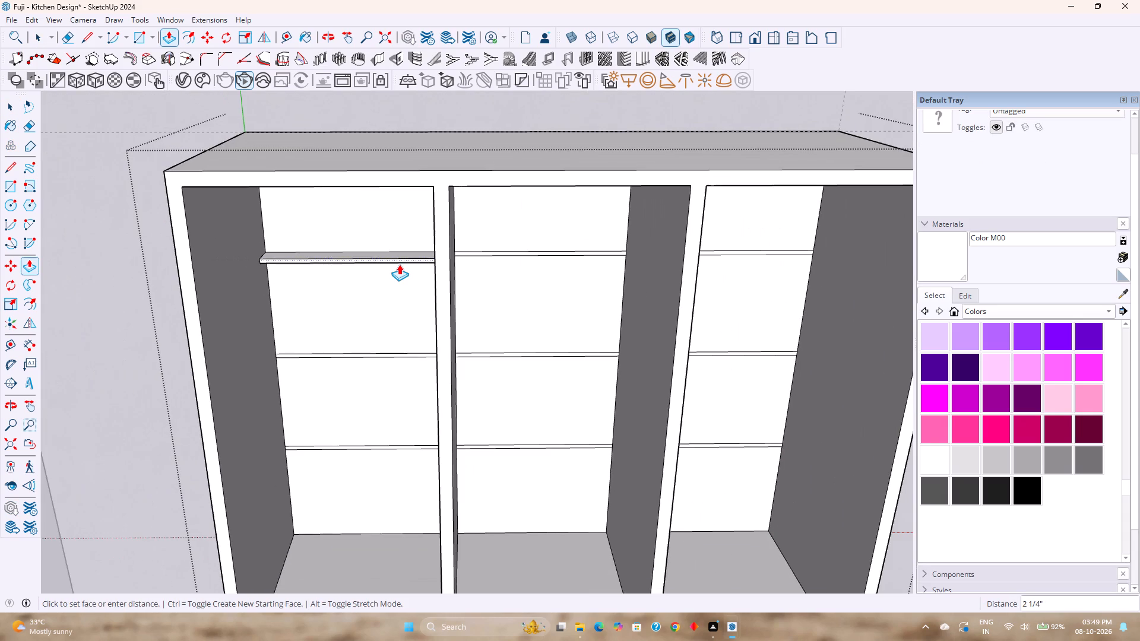
type("1'")
key("6")
key("Return")
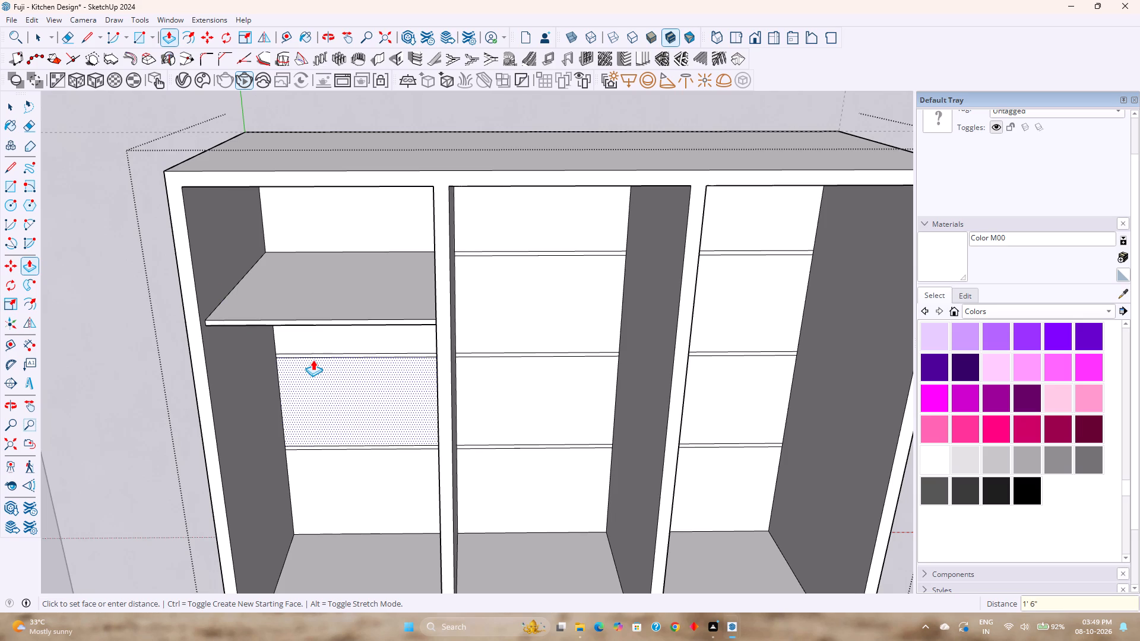
double_click(306, 355)
middle_click_drag(293, 436, 284, 406)
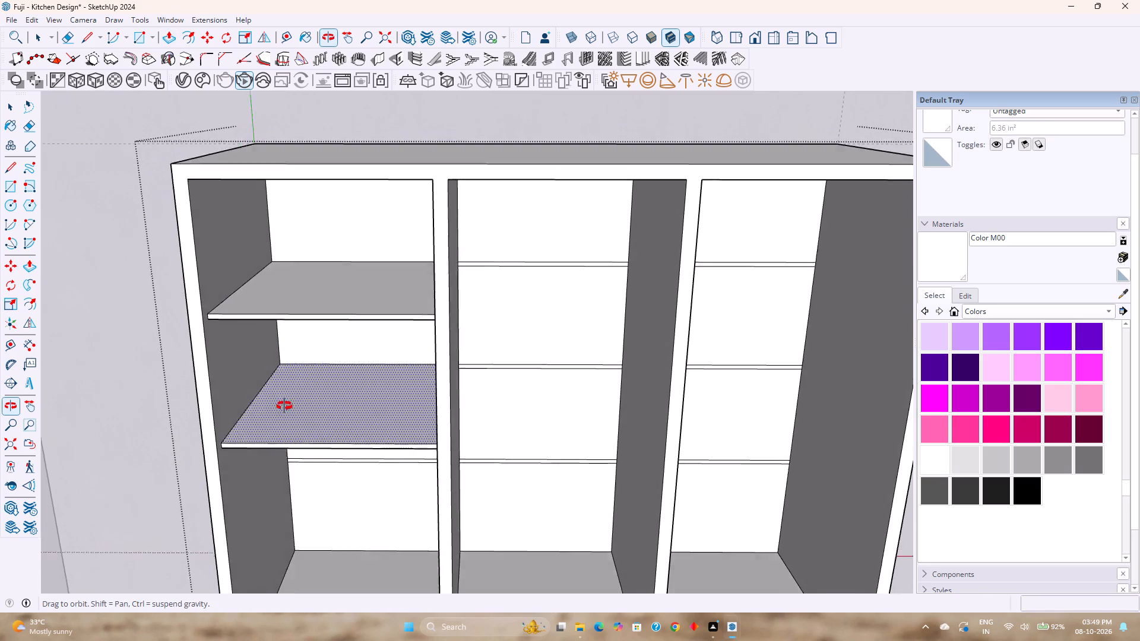
middle_click_drag(284, 406, 284, 368)
double_click(329, 487)
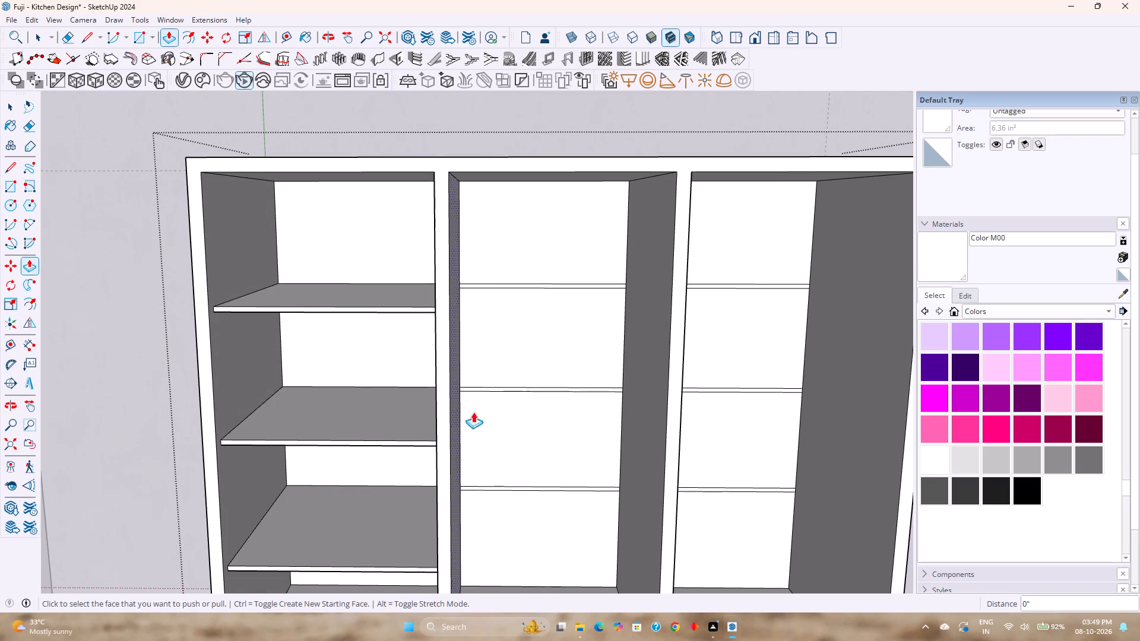
Extrude the three shelf strips in the middle compartment forward by the same 1' 6".
double_click(492, 388)
key("ctrl+z")
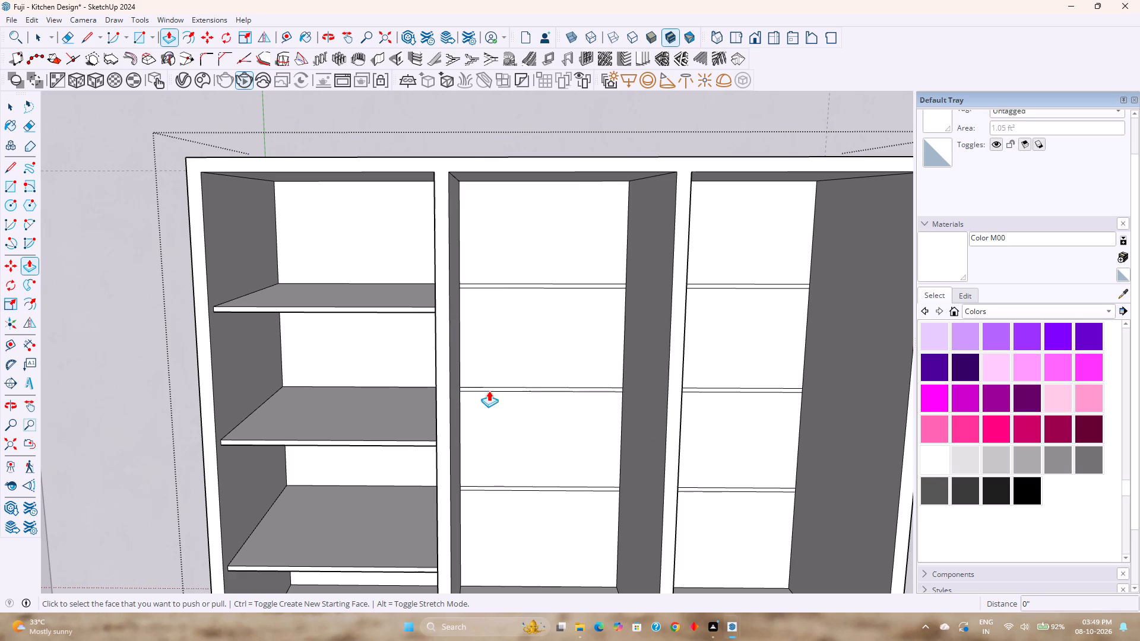
double_click(487, 391)
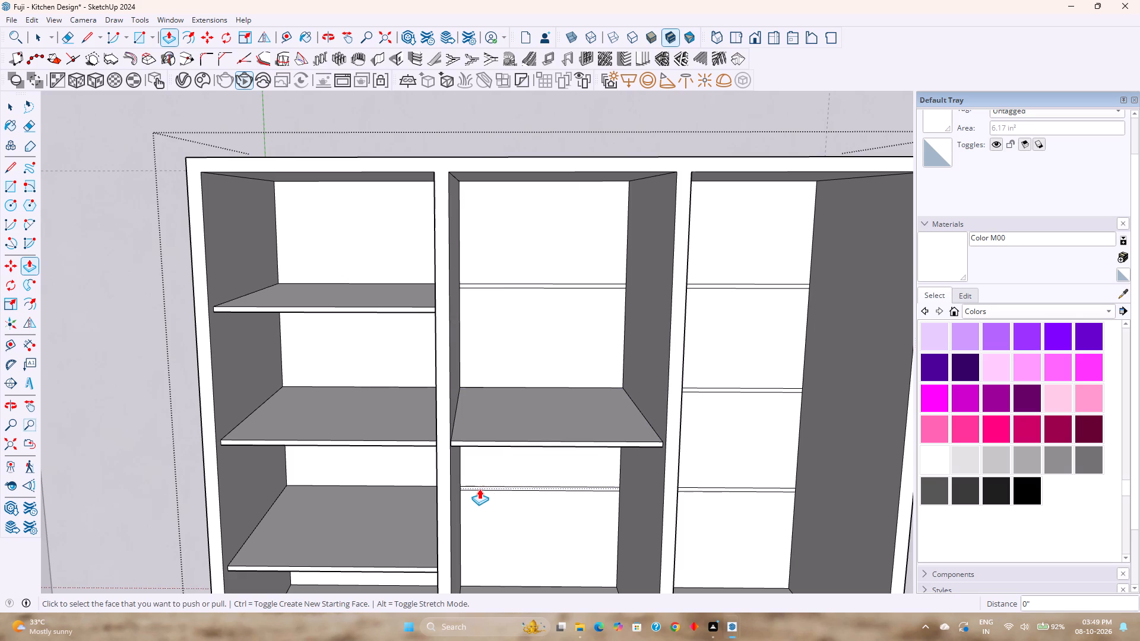
double_click(479, 488)
double_click(483, 285)
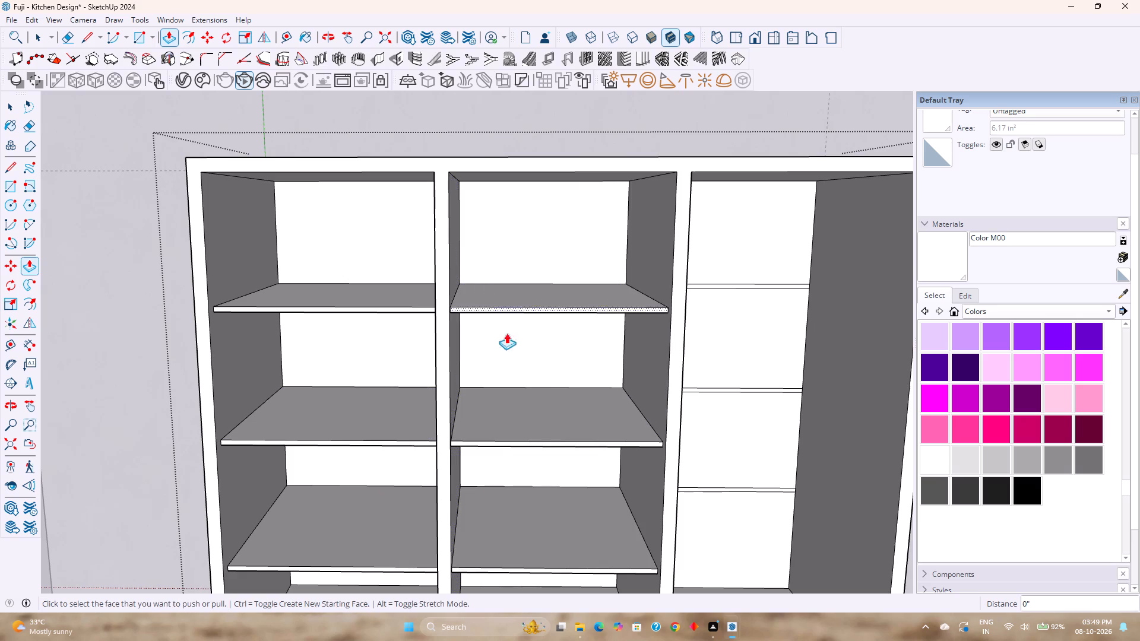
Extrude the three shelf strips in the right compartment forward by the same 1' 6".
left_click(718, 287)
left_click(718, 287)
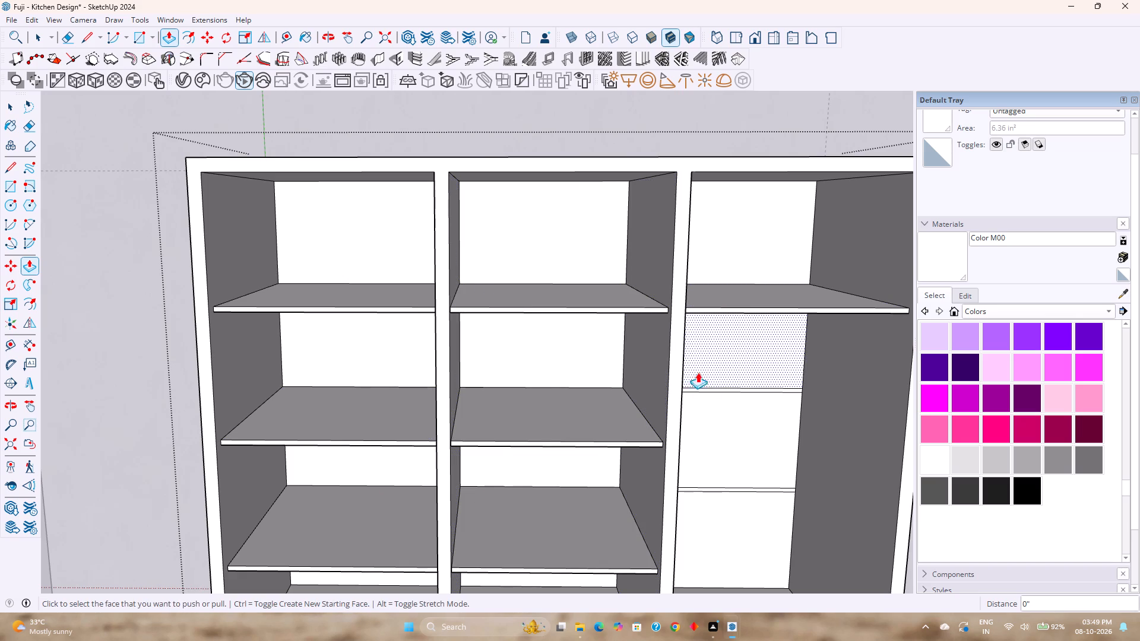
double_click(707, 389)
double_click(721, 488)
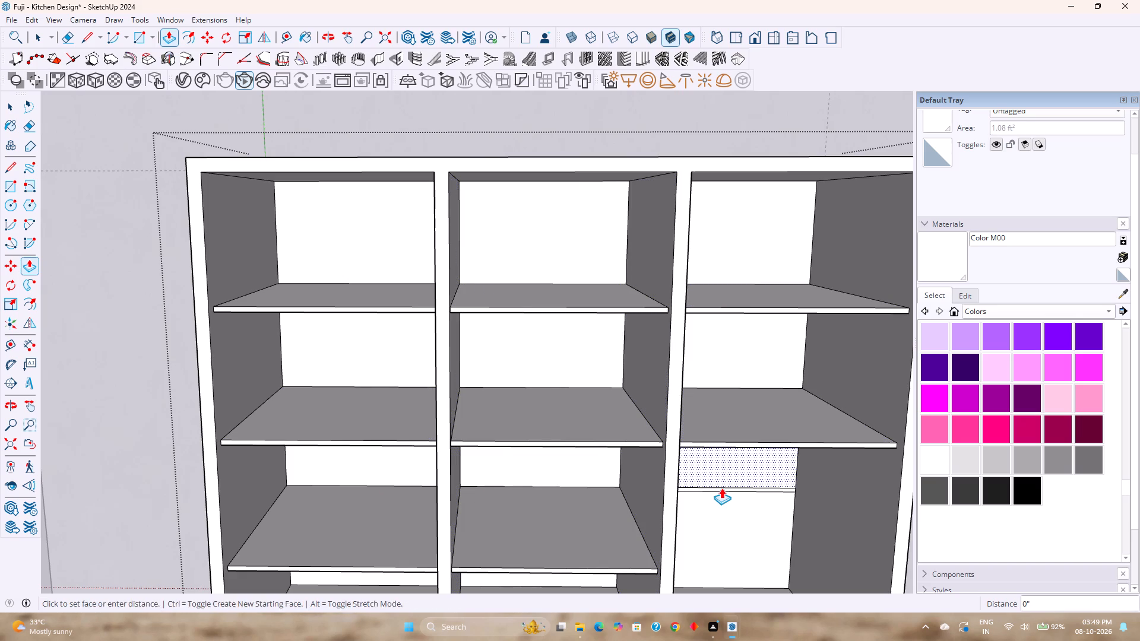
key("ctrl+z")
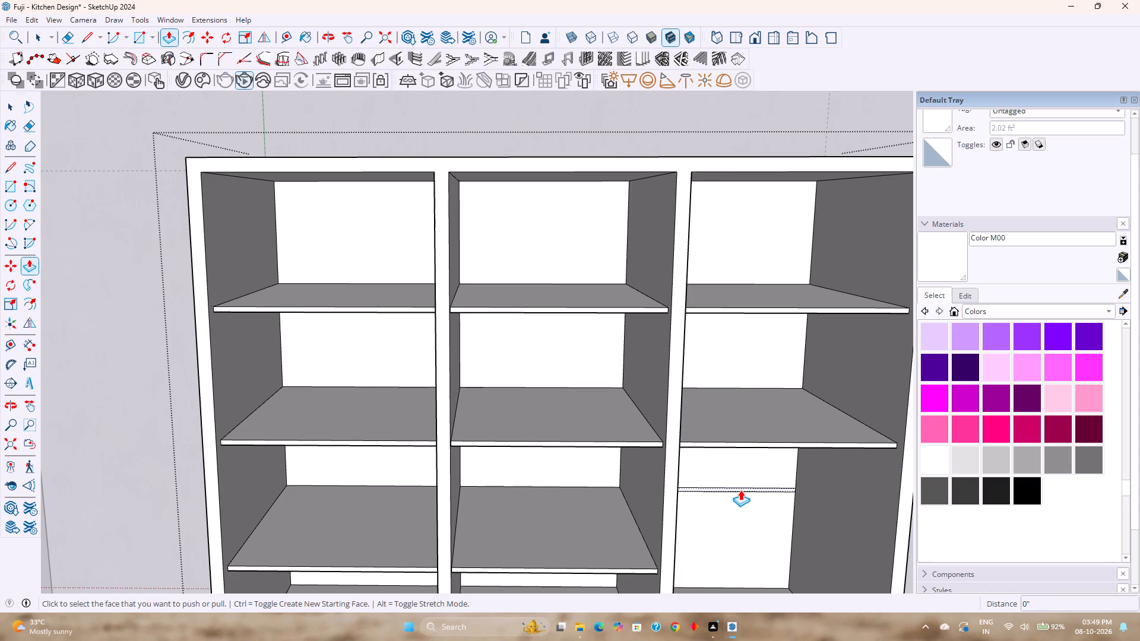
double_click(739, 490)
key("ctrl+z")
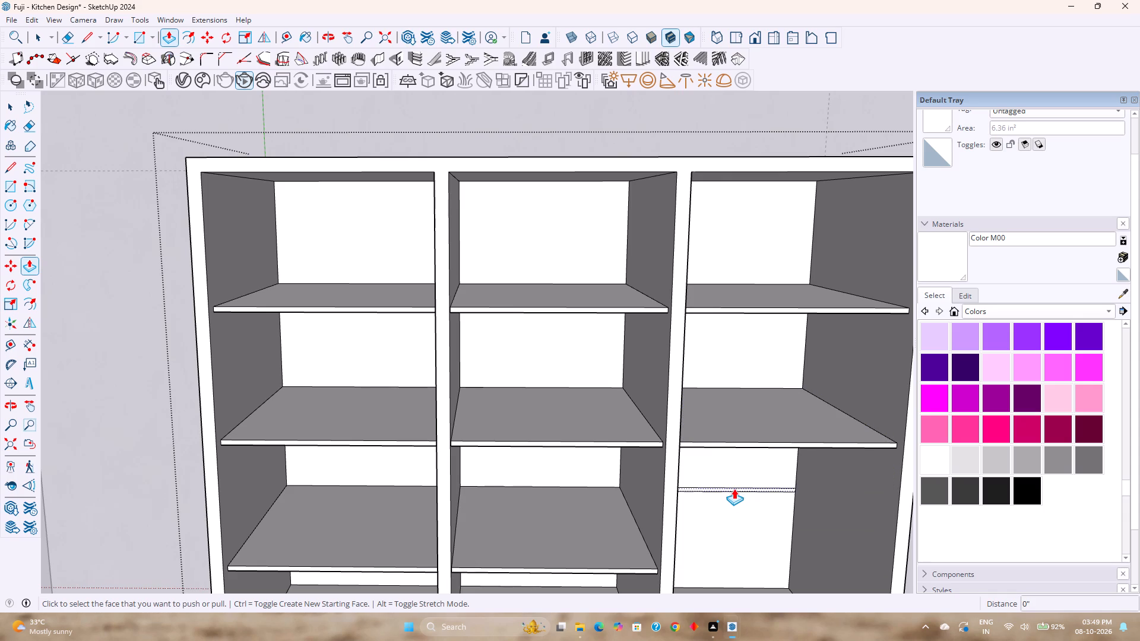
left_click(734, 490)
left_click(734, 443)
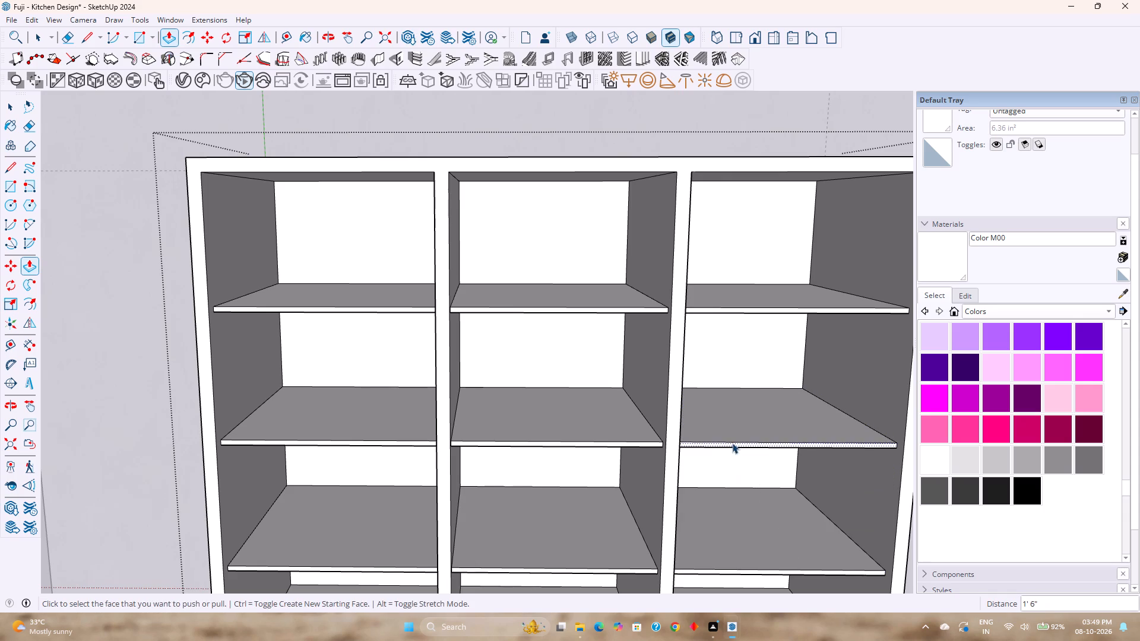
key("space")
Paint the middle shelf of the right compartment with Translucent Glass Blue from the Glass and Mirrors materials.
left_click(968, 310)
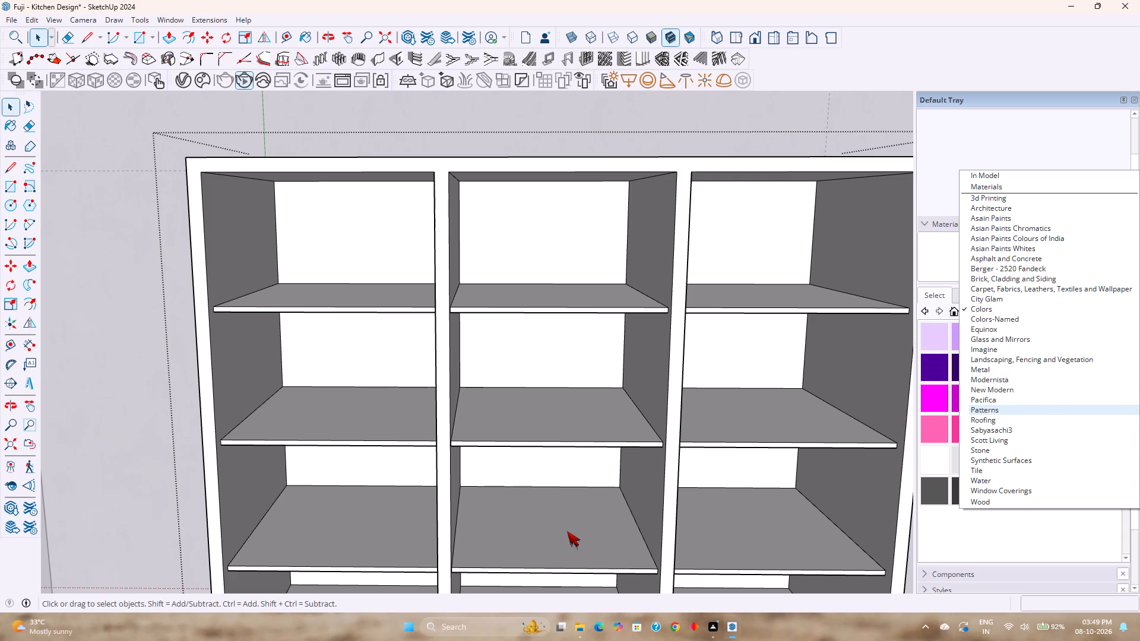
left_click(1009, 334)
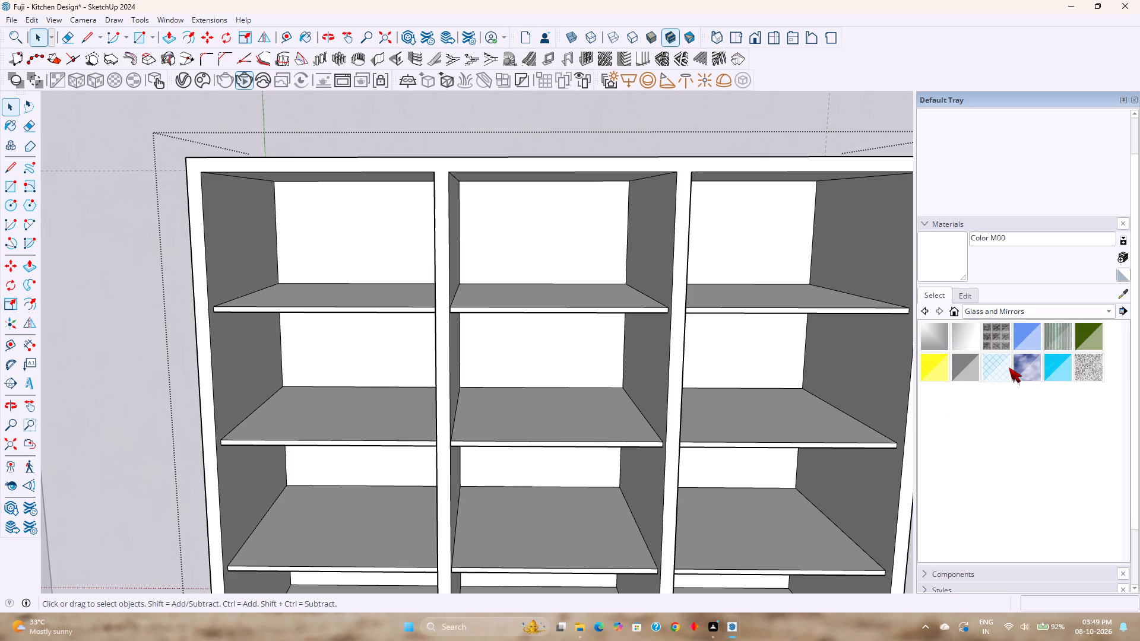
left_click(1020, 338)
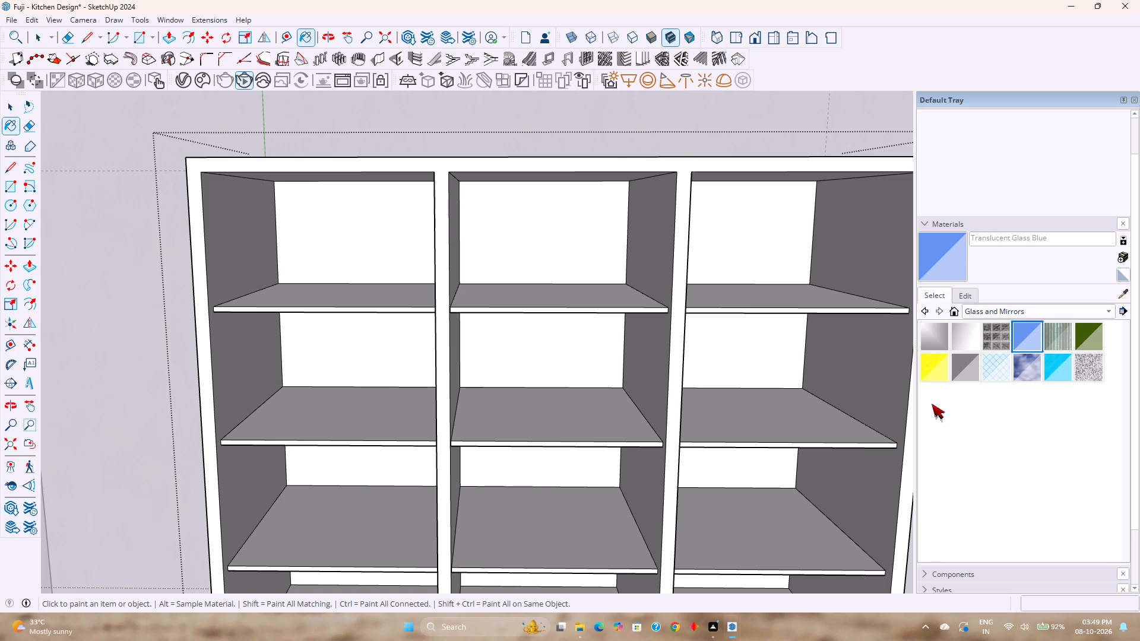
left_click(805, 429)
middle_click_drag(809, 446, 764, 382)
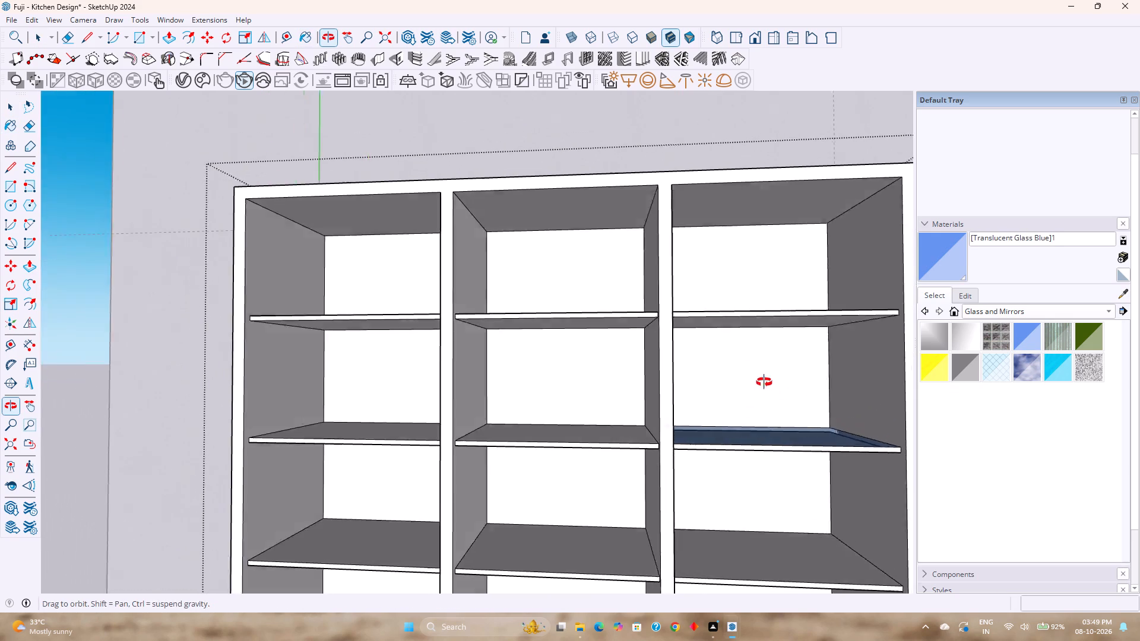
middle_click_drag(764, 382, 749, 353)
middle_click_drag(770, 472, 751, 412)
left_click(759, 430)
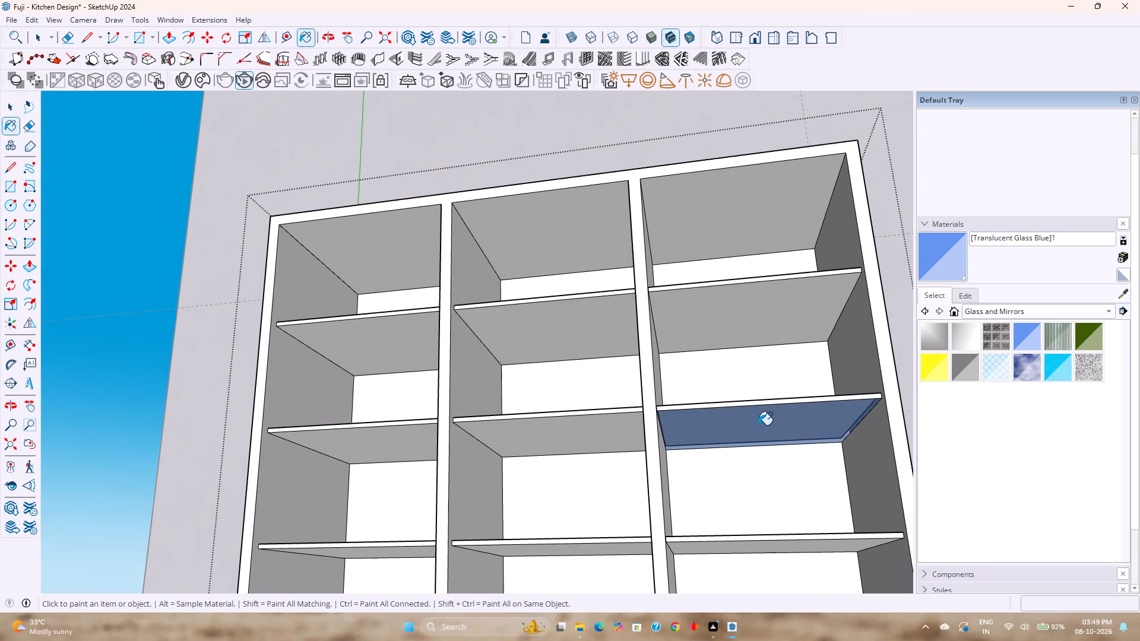
Undo the glass paint and all shelf extrusions in the three compartments, back to the flat strips.
key("ctrl+z")
key("ctrl+z")
key("ctrl+z")
key("ctrl+z")
key("ctrl+z")
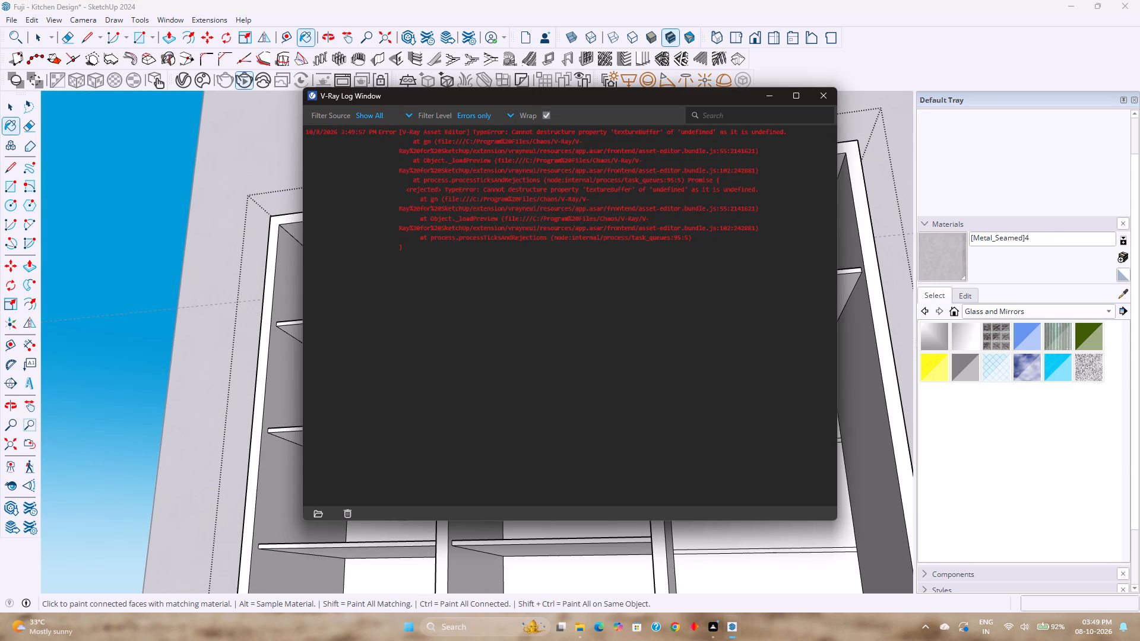
key("ctrl+z")
left_click(823, 97)
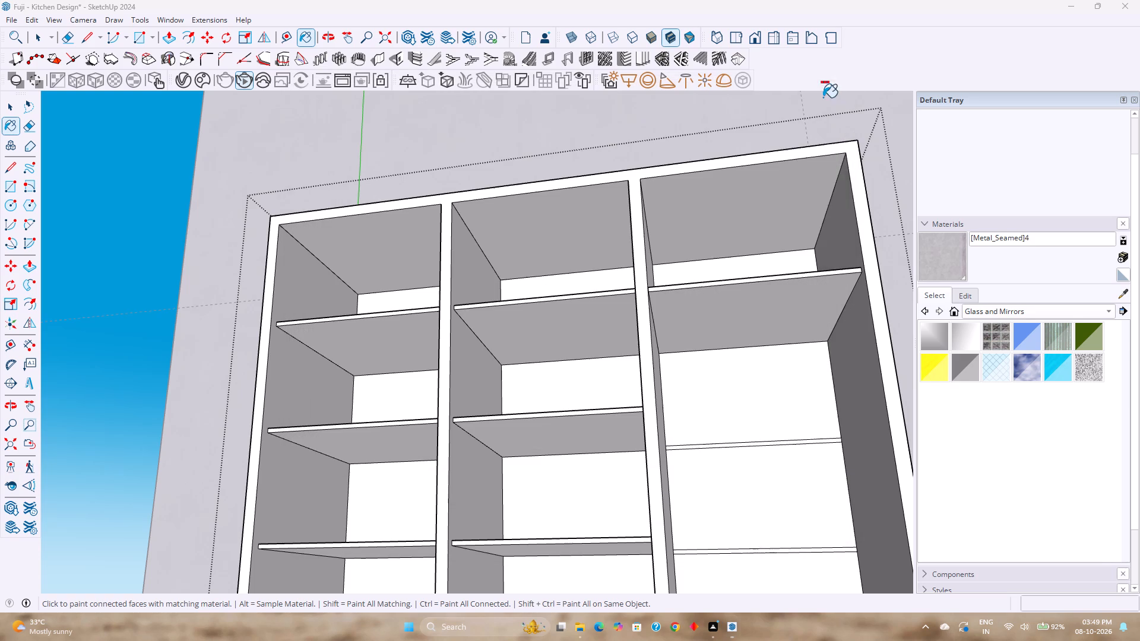
key("ctrl+z")
key("ctrl+z")
key("ctrl+z")
key("space")
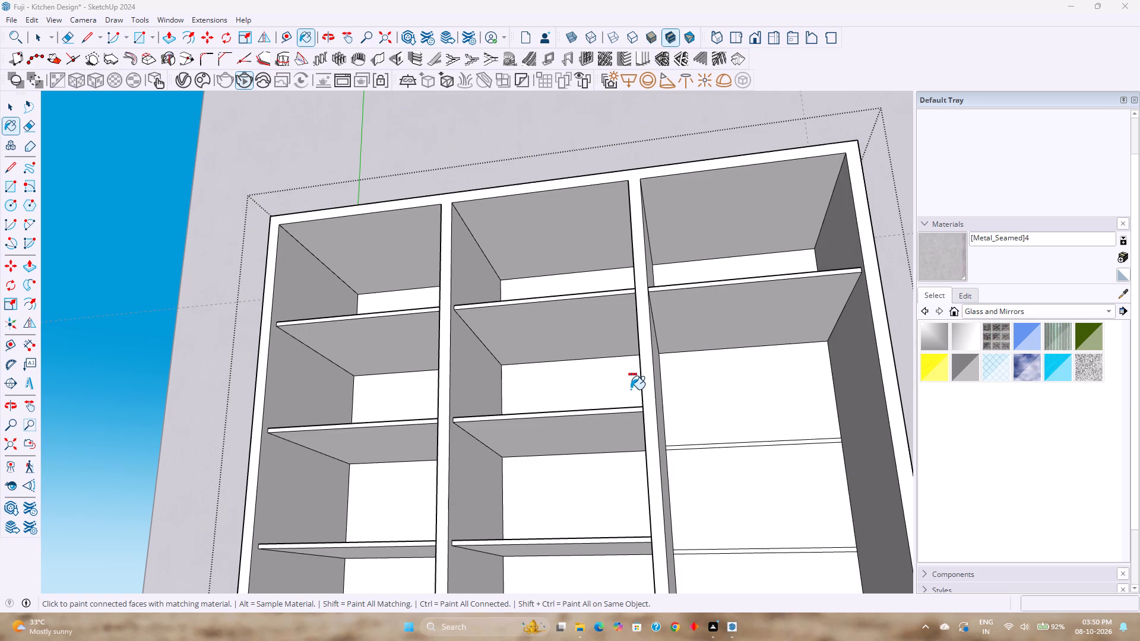
left_click(617, 395)
key("ctrl+z")
key("space")
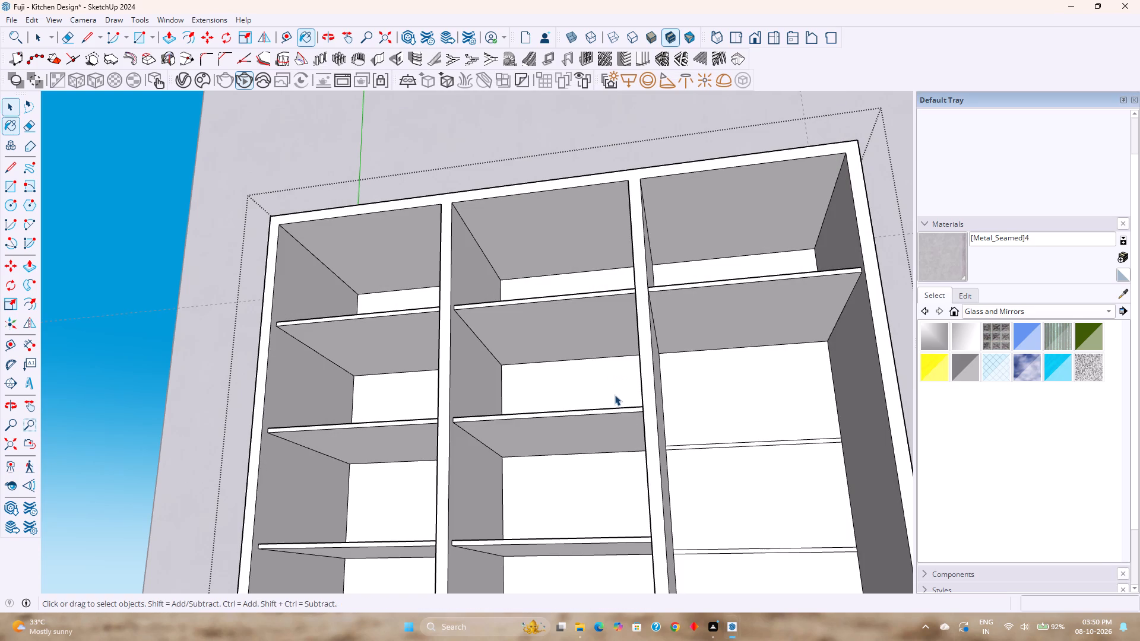
key("ctrl+z")
key("ctrl+z")
key("ctrl+z")
key("ctrl+z")
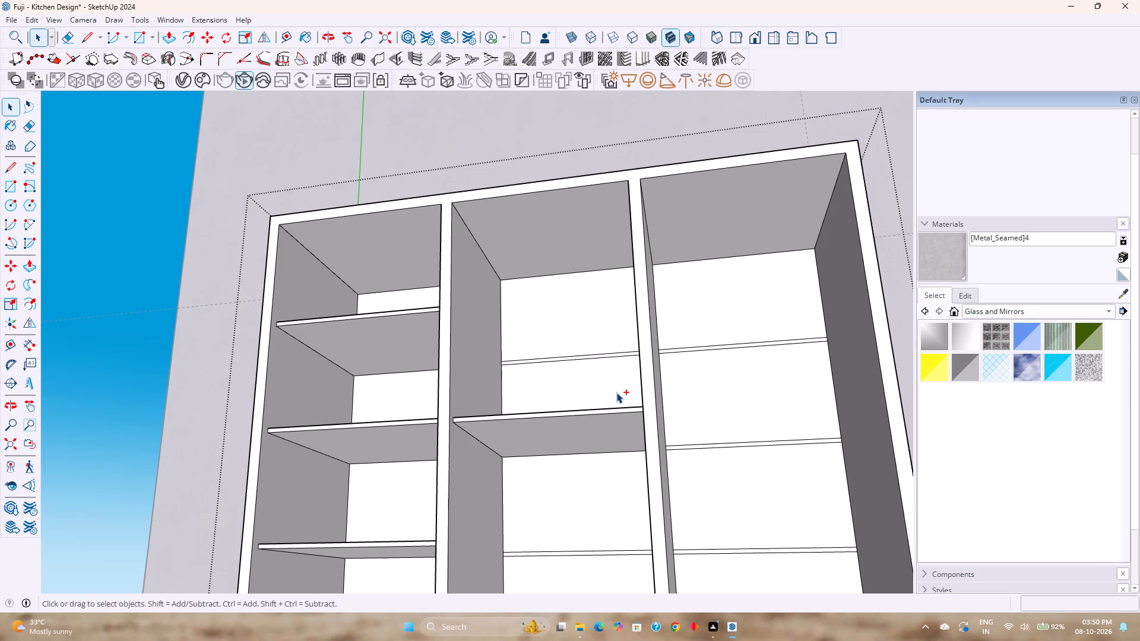
key("ctrl+z")
key("ctrl+z")
key("ctrl+z")
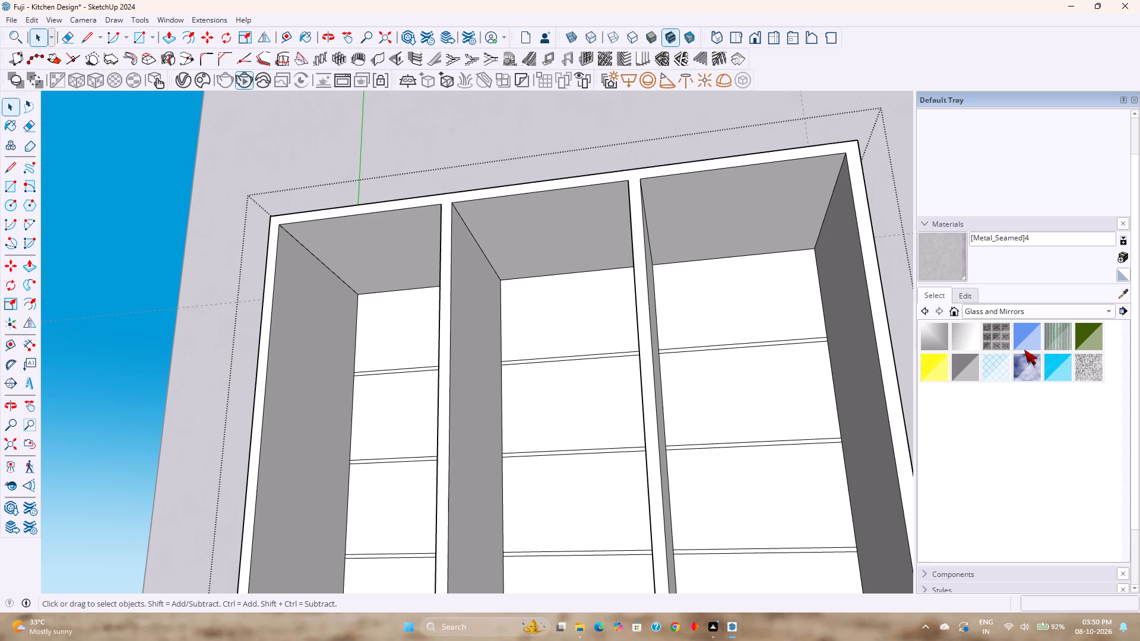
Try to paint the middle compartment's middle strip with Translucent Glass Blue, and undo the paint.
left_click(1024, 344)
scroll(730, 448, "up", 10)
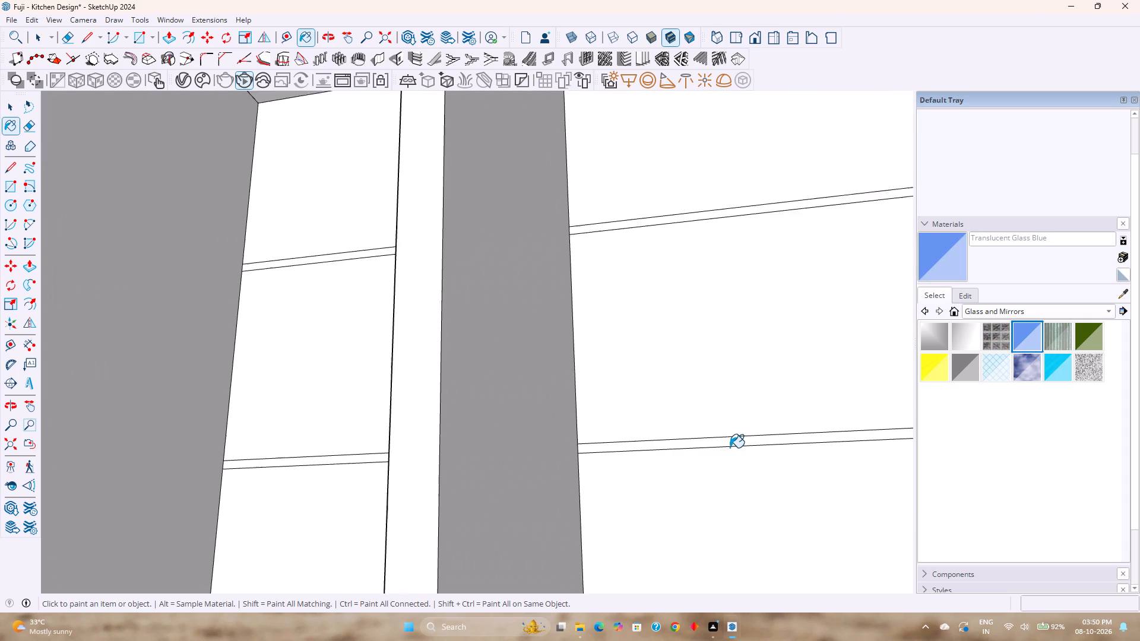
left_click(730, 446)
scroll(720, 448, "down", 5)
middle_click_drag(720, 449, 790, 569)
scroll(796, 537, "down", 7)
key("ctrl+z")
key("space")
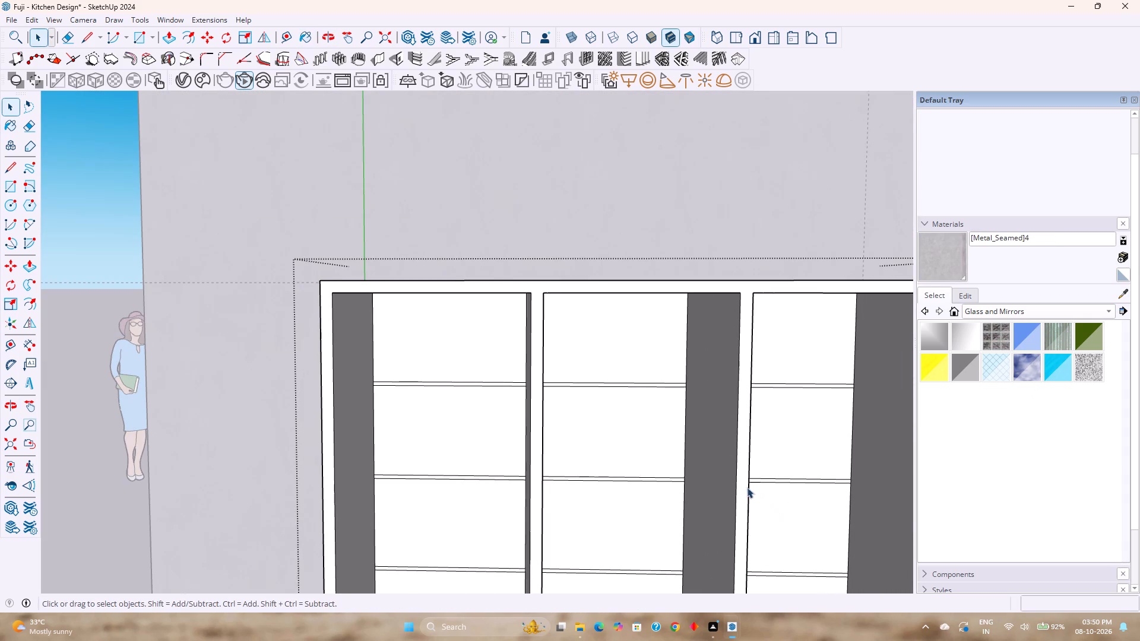
Paint the top and middle strips in the left and middle compartments with Translucent Glass Blue.
double_click(744, 487)
scroll(744, 487, "up", 3)
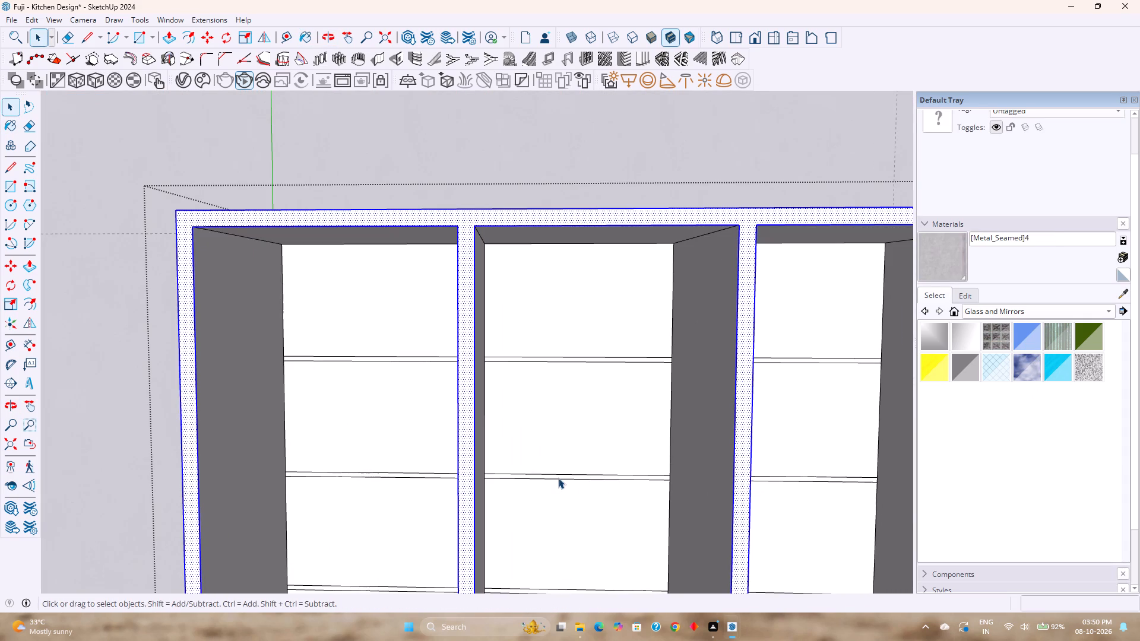
left_click(558, 477)
left_click(1021, 338)
scroll(532, 477, "up", 2)
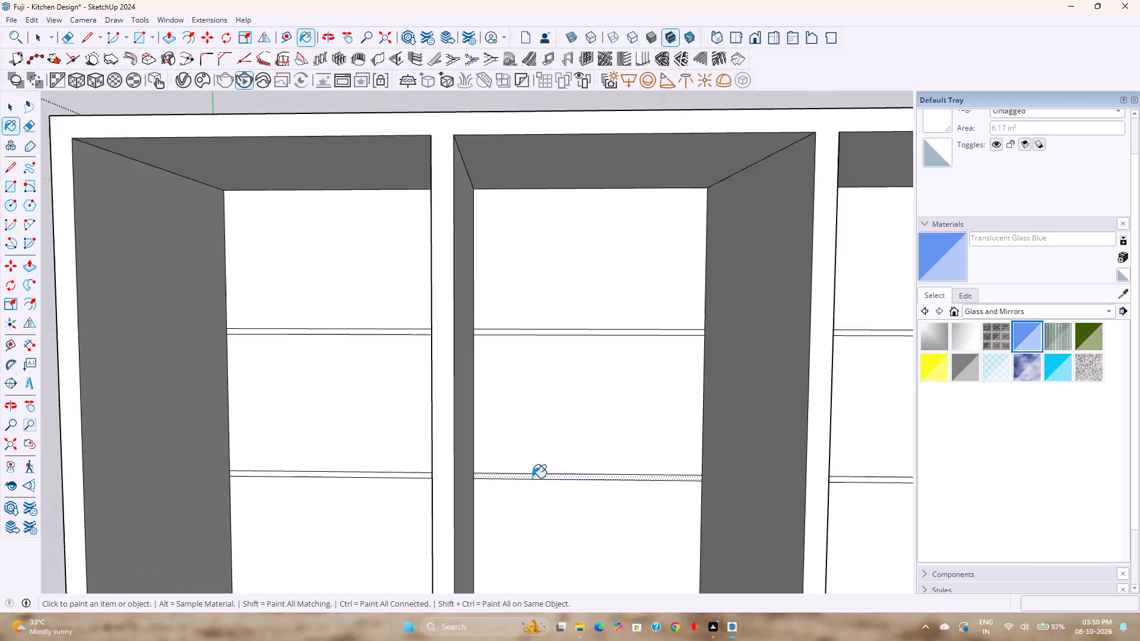
scroll(532, 478, "up", 9)
left_click(541, 478)
scroll(541, 478, "down", 7)
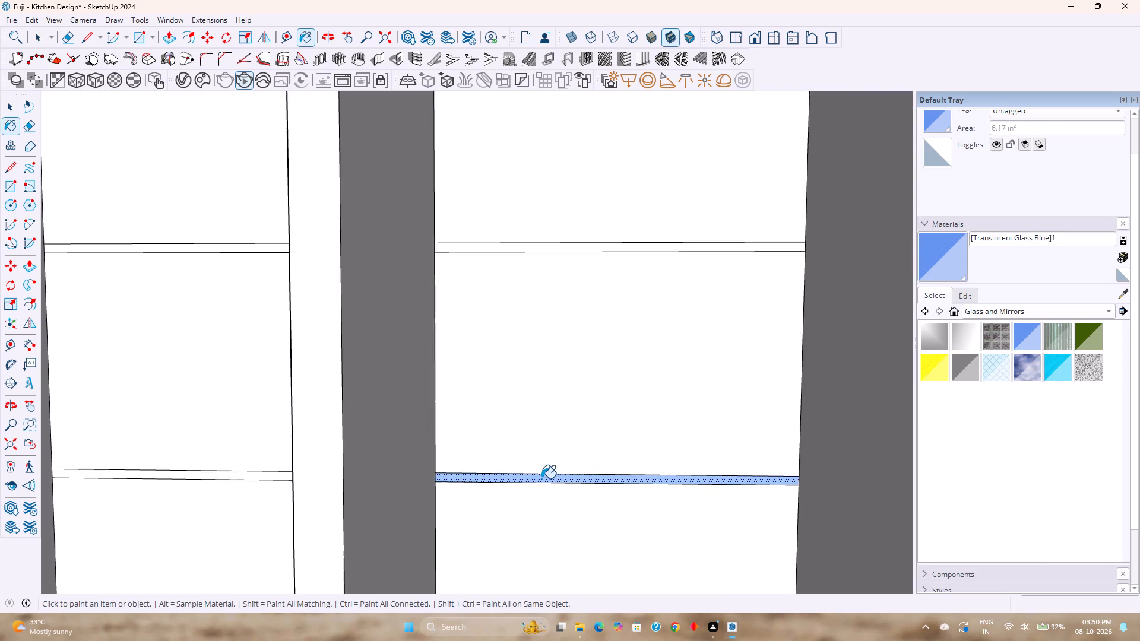
scroll(541, 478, "down", 4)
scroll(371, 480, "up", 13)
left_click(376, 474)
scroll(376, 474, "down", 2)
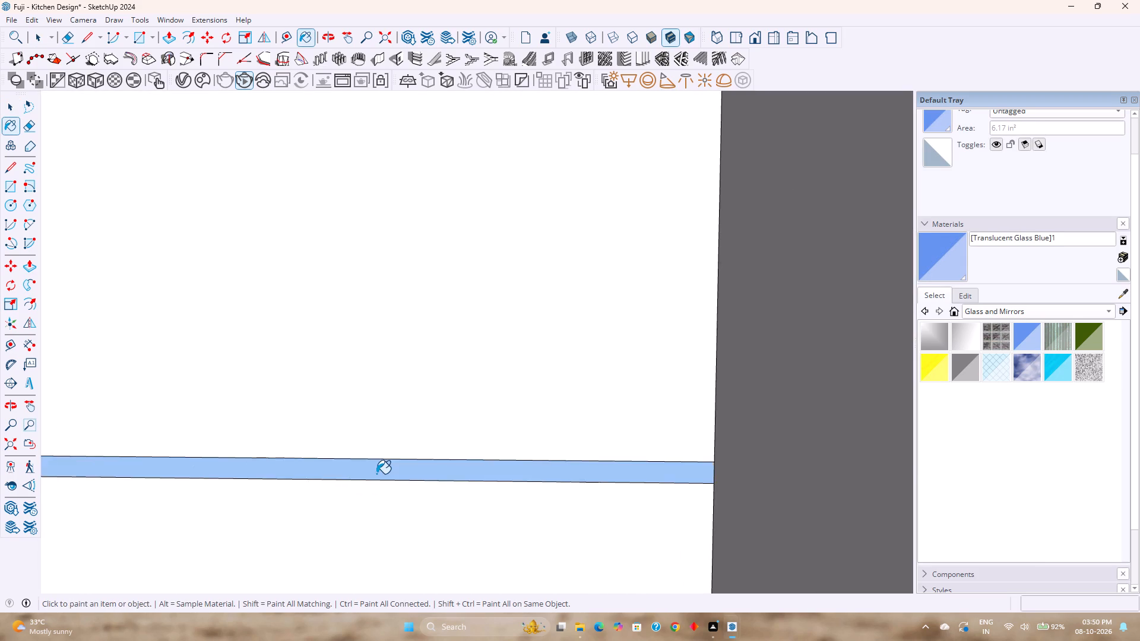
scroll(376, 474, "down", 10)
scroll(383, 299, "up", 7)
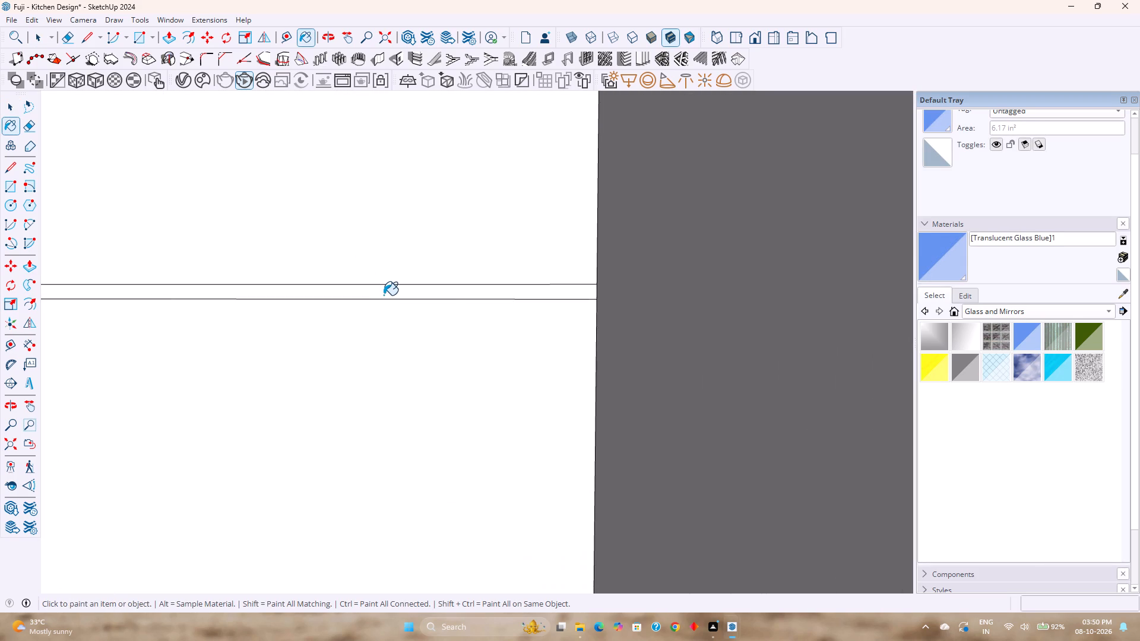
left_click(384, 295)
scroll(384, 295, "down", 9)
scroll(537, 300, "up", 7)
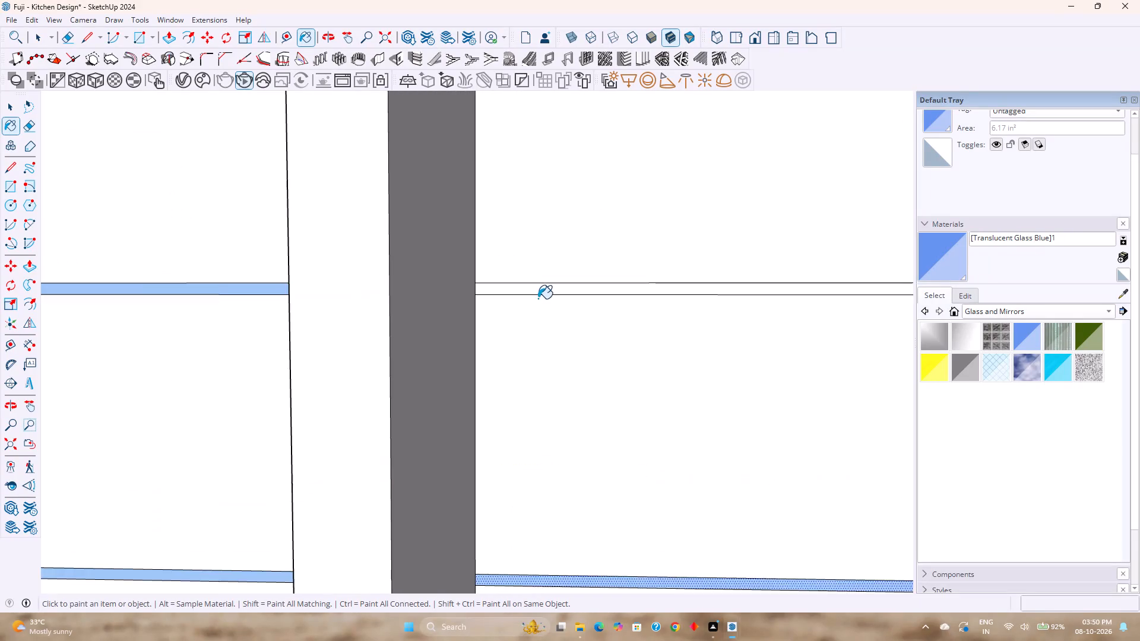
scroll(538, 299, "up", 2)
left_click(537, 288)
scroll(537, 288, "down", 14)
Paint the top and middle strips in the right compartment with the same Translucent Glass Blue.
middle_click_drag(555, 322, 552, 323, "shift")
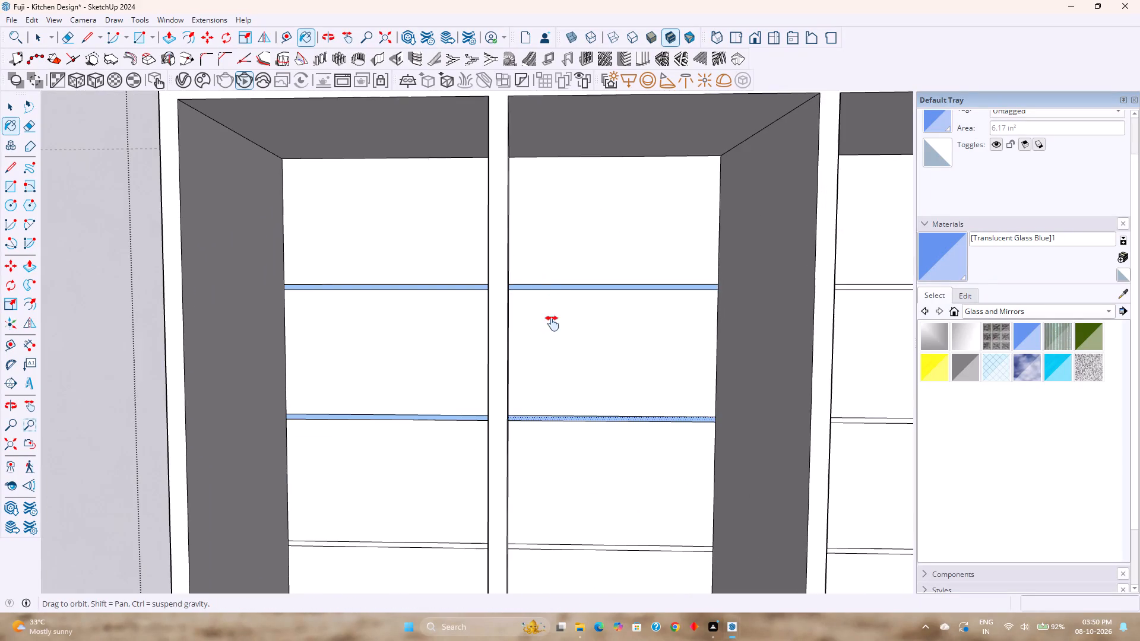
middle_click_drag(552, 323, 298, 342, "shift")
scroll(508, 304, "up", 11)
left_click(511, 304)
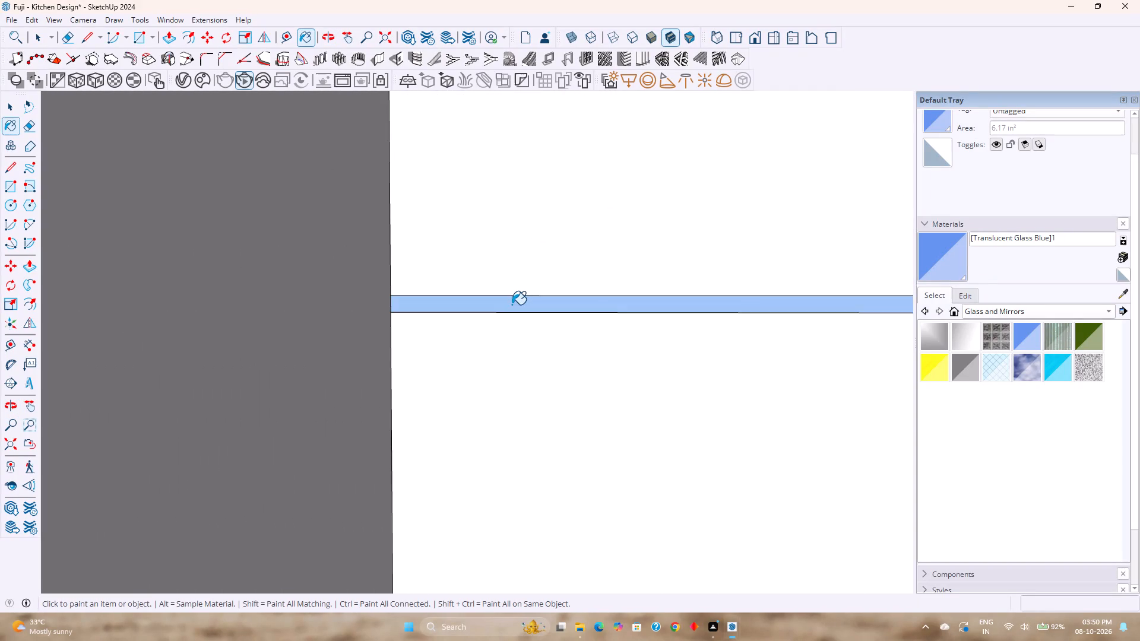
scroll(512, 304, "down", 15)
scroll(510, 436, "up", 10)
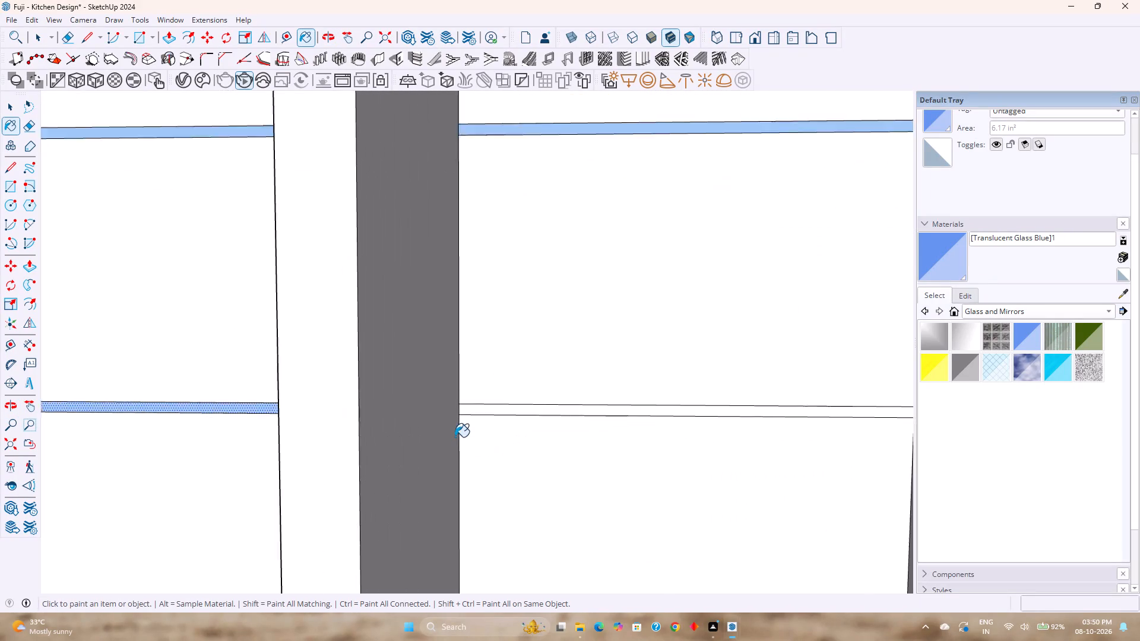
scroll(455, 437, "up", 4)
left_click(478, 402)
scroll(478, 402, "down", 16)
Paint the bottom strip in all three compartments with the same Translucent Glass Blue.
middle_click_drag(457, 424, 470, 382, "shift")
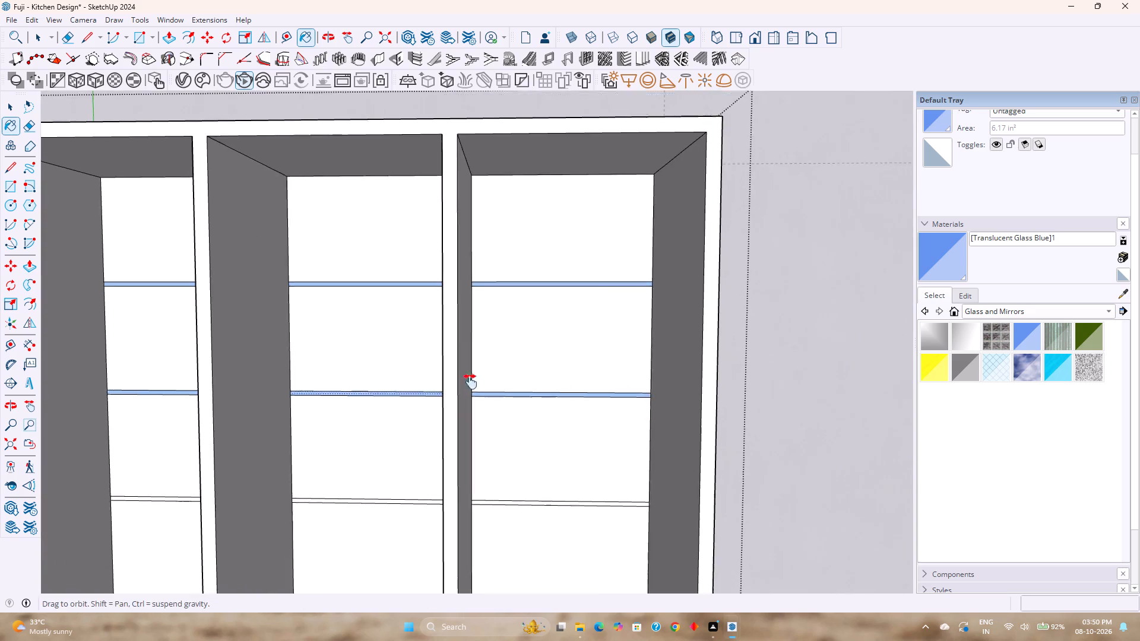
middle_click_drag(470, 382, 523, 315, "shift")
scroll(496, 434, "down", 1)
scroll(496, 434, "up", 13)
left_click(498, 408)
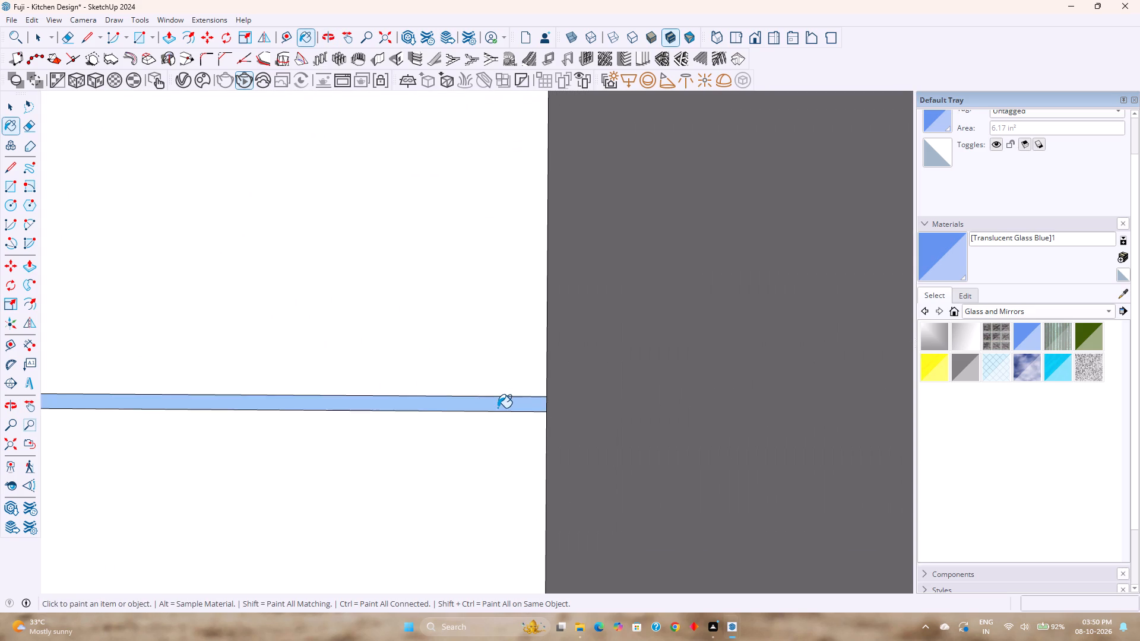
scroll(498, 408, "down", 10)
scroll(569, 410, "up", 9)
left_click(572, 405)
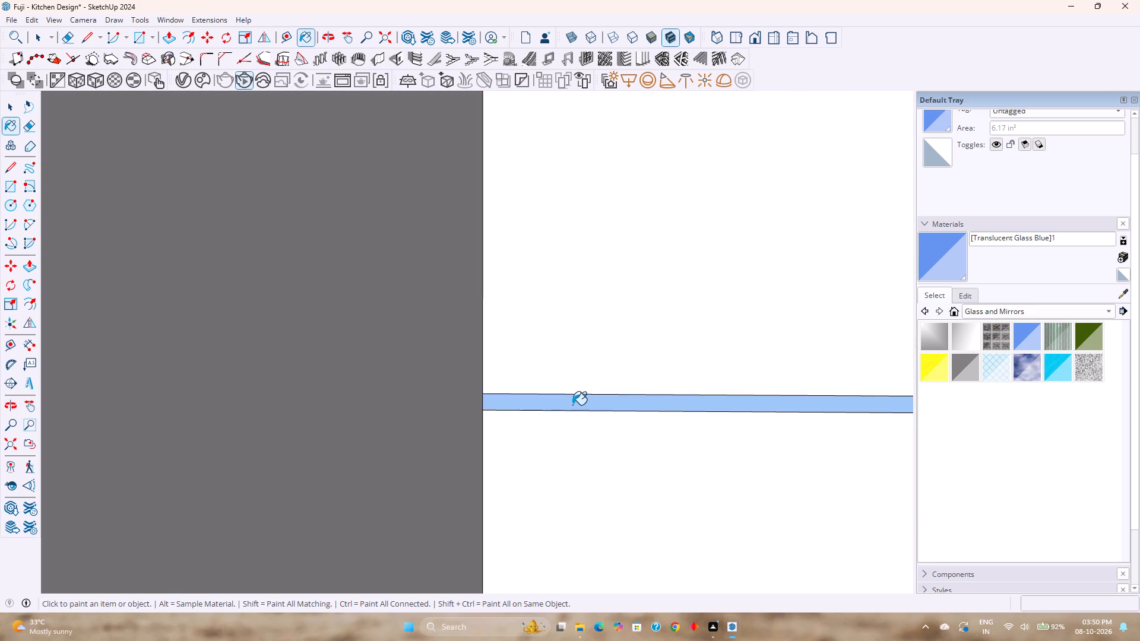
scroll(572, 405, "down", 17)
scroll(270, 402, "up", 8)
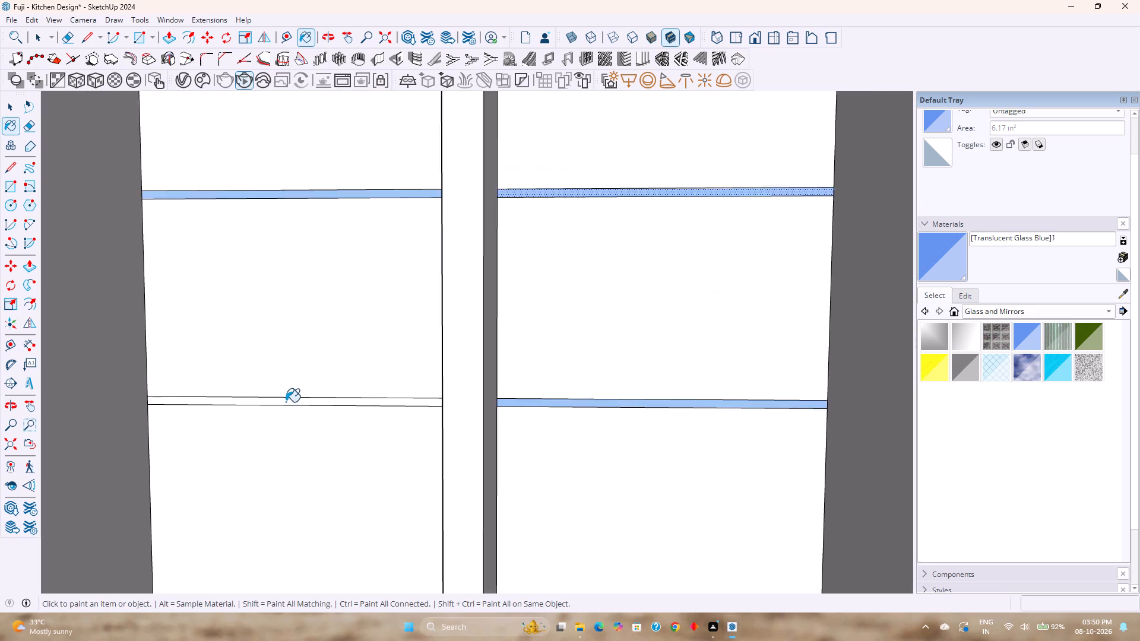
scroll(286, 402, "up", 3)
left_click(287, 402)
scroll(287, 402, "down", 10)
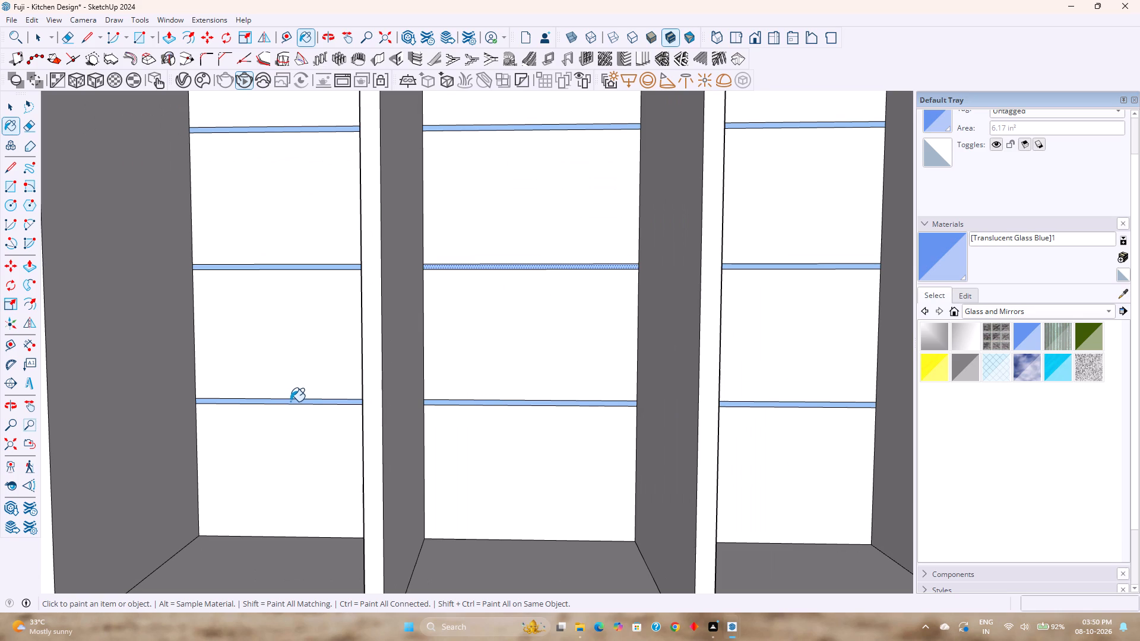
Extrude the middle glass strip in the middle compartment 1' 6" forward.
key("p")
left_click(294, 399)
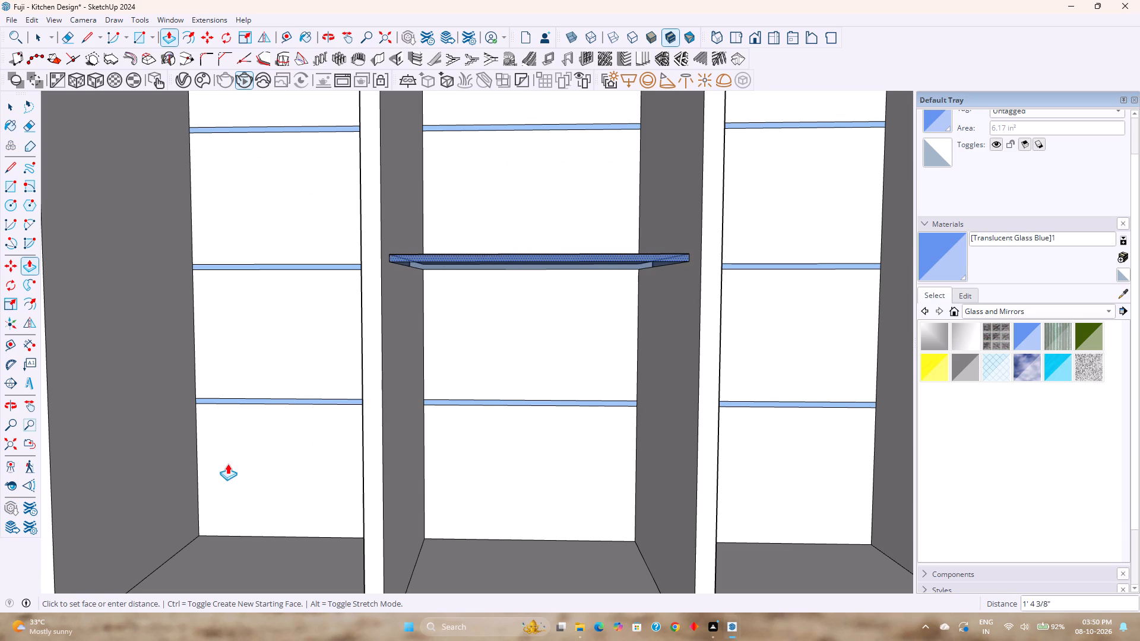
key("1")
key("apostrophe")
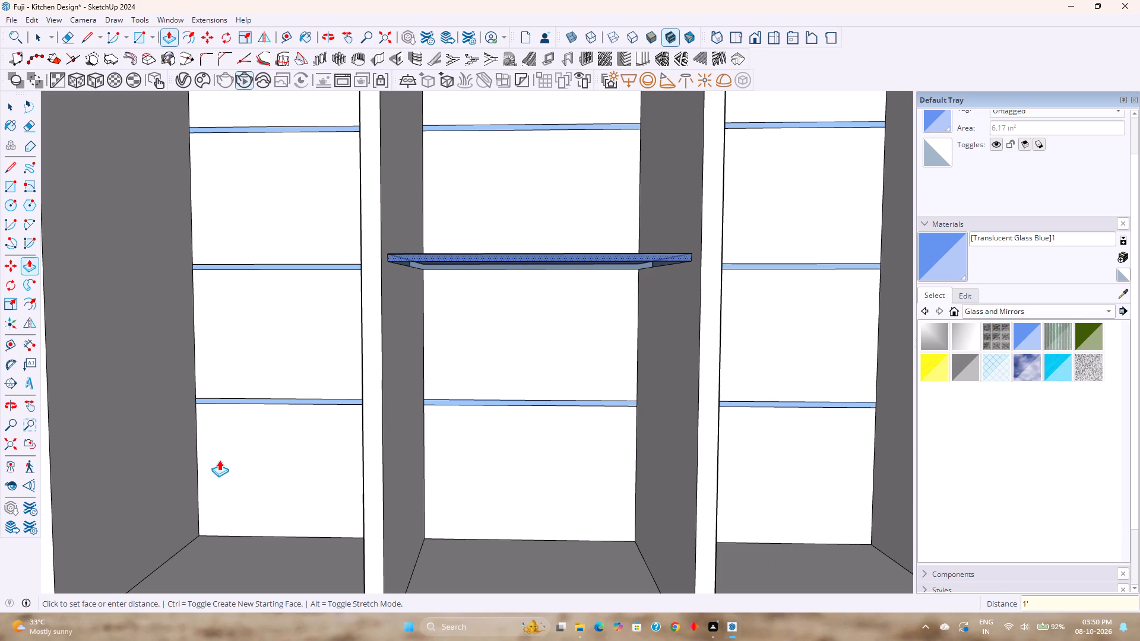
key("6")
key("Return")
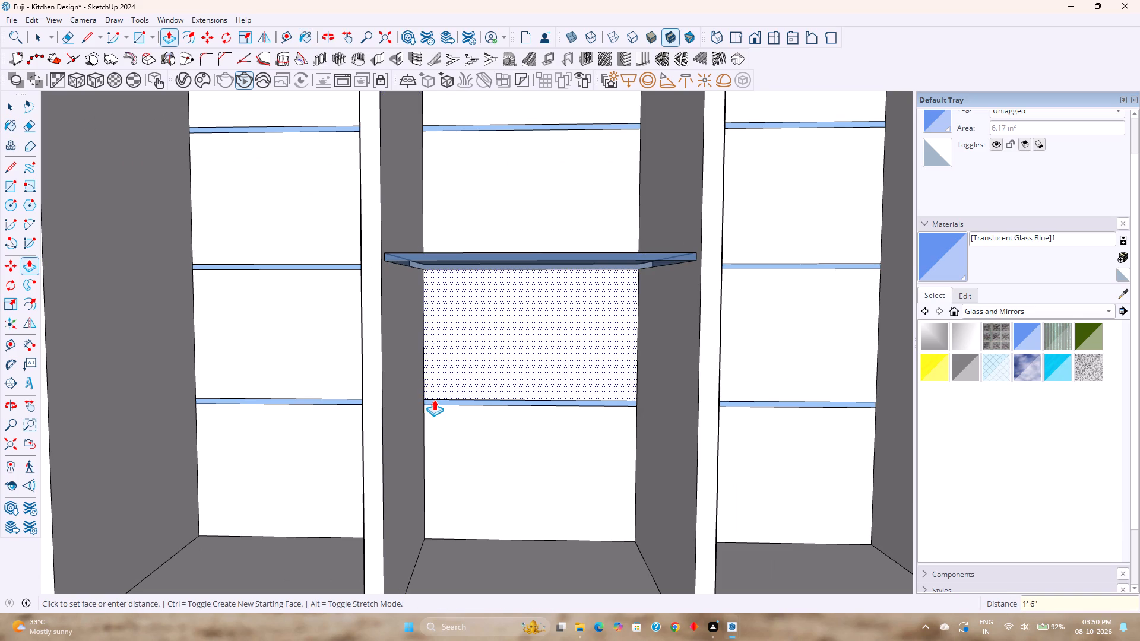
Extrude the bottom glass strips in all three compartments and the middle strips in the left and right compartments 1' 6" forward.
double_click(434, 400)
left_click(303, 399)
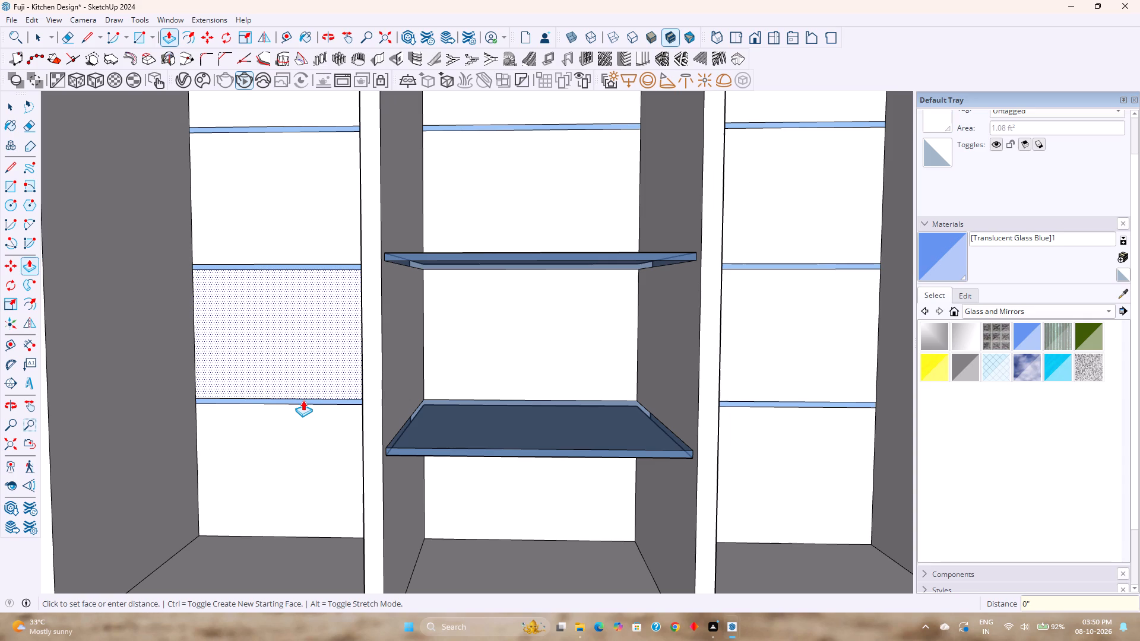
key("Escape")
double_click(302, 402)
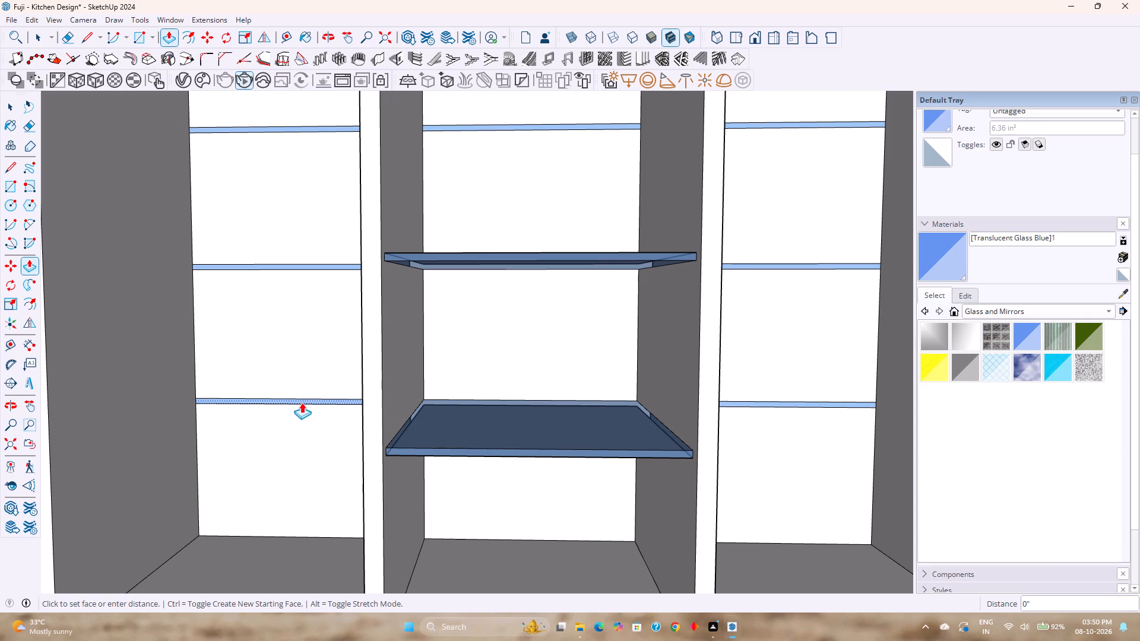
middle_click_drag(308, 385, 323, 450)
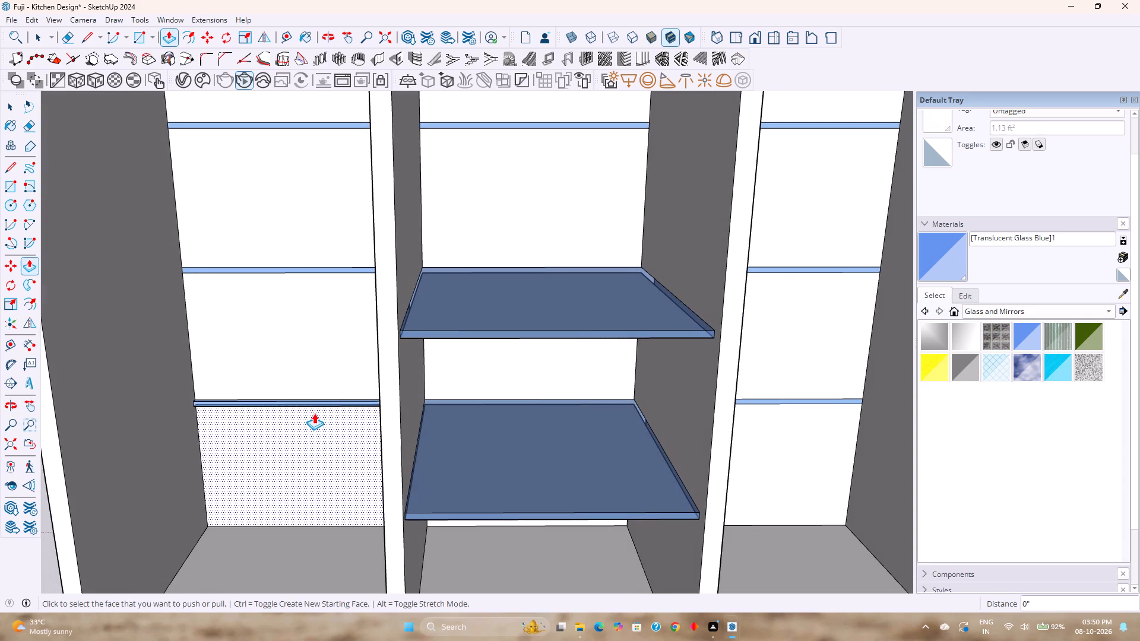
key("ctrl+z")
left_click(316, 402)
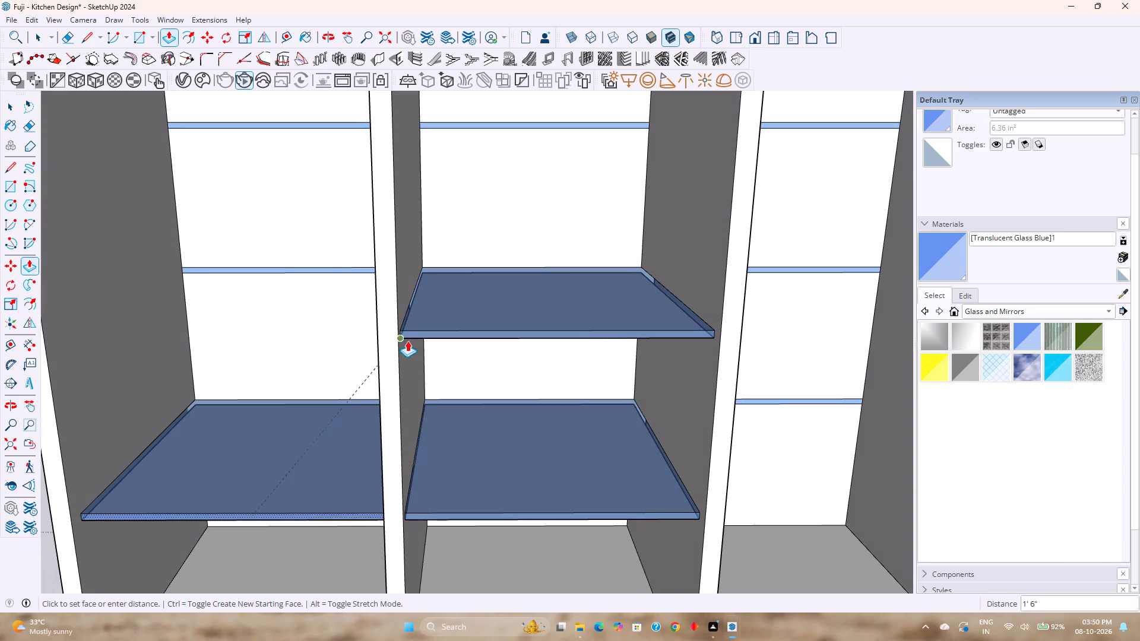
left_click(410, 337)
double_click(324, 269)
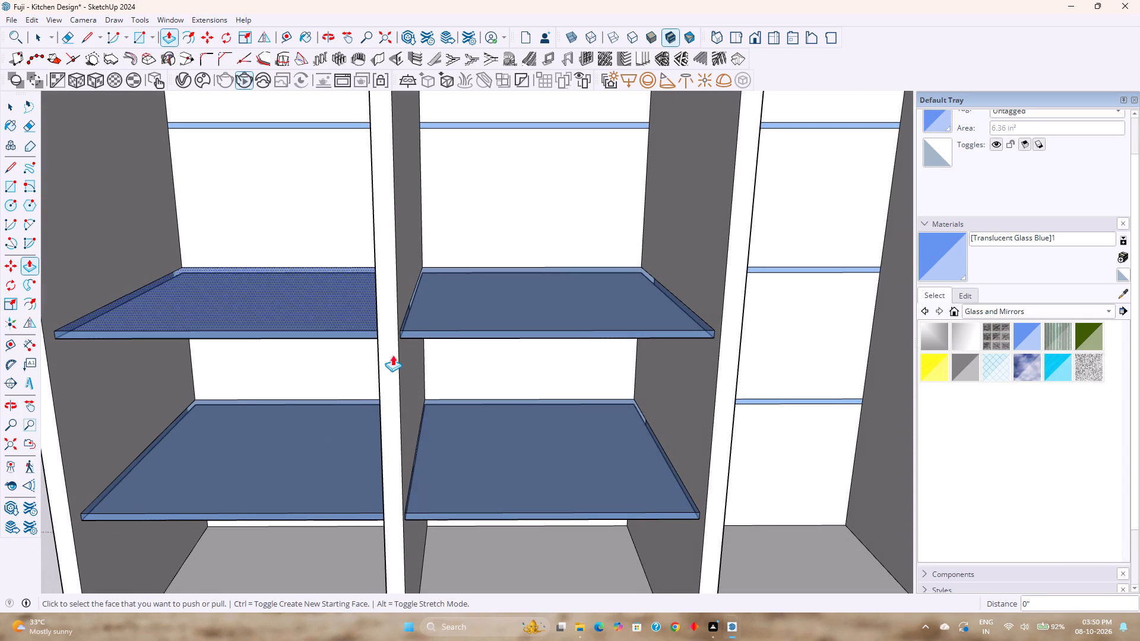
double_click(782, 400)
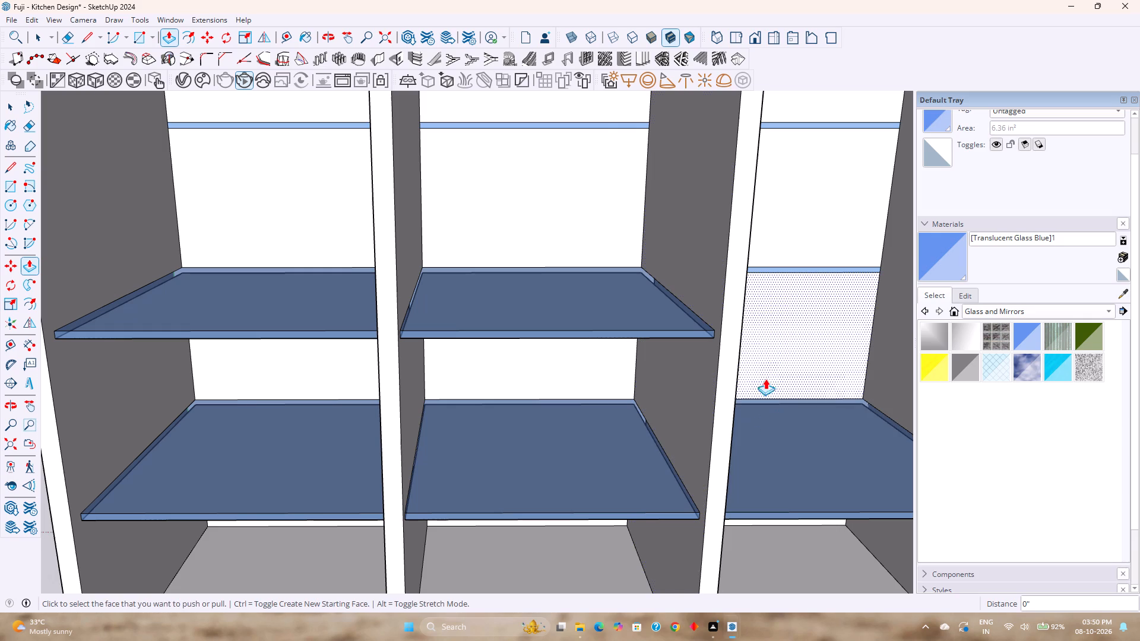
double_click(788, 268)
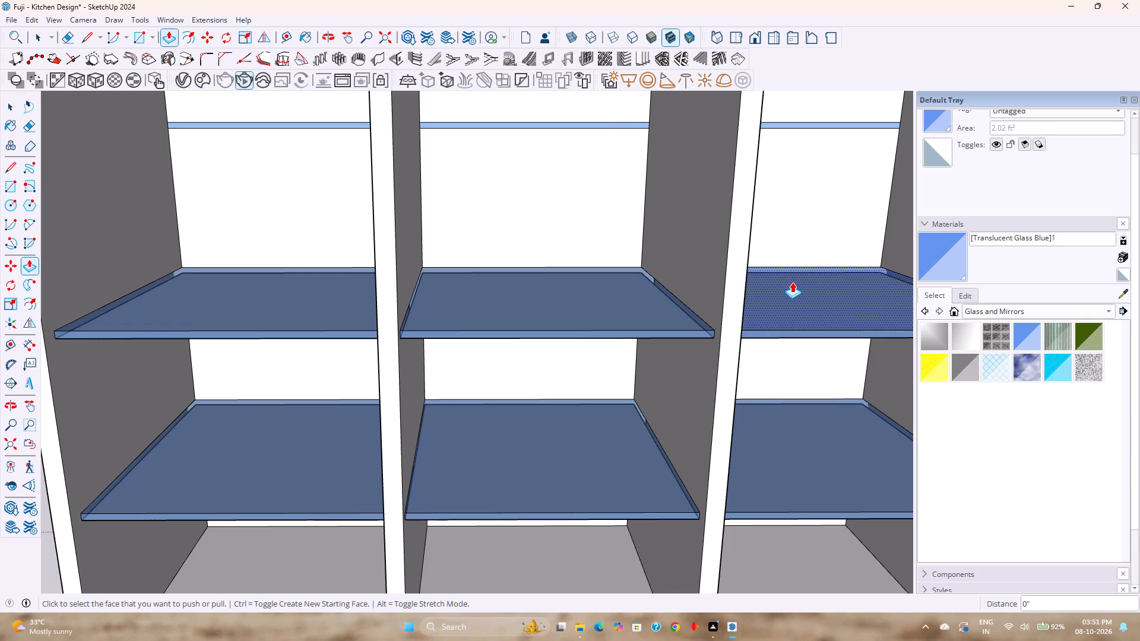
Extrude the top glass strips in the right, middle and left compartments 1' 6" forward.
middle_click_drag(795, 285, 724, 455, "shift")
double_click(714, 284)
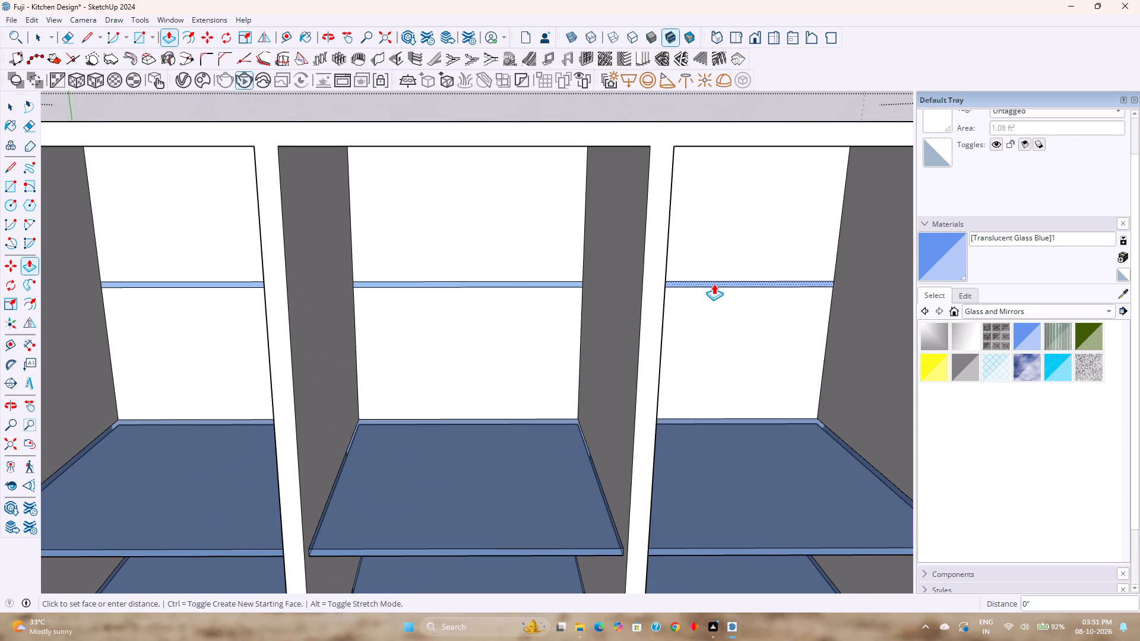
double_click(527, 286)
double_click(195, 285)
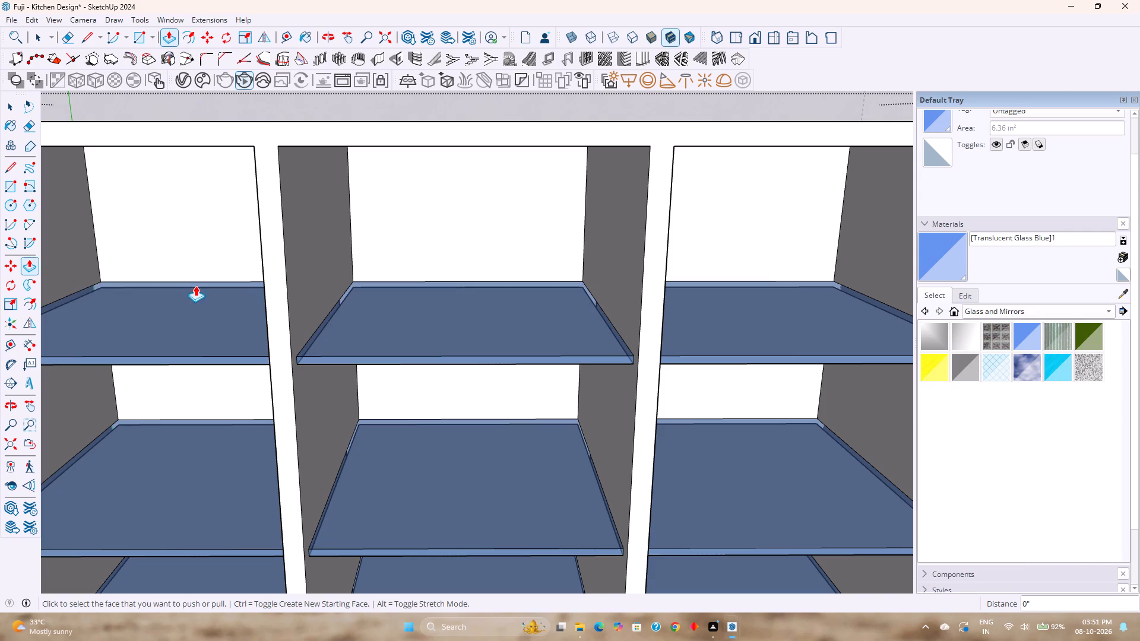
Undo all the shelf extrusions and the Translucent Glass Blue painting, back to plain unpainted strips.
middle_click_drag(338, 402, 292, 297)
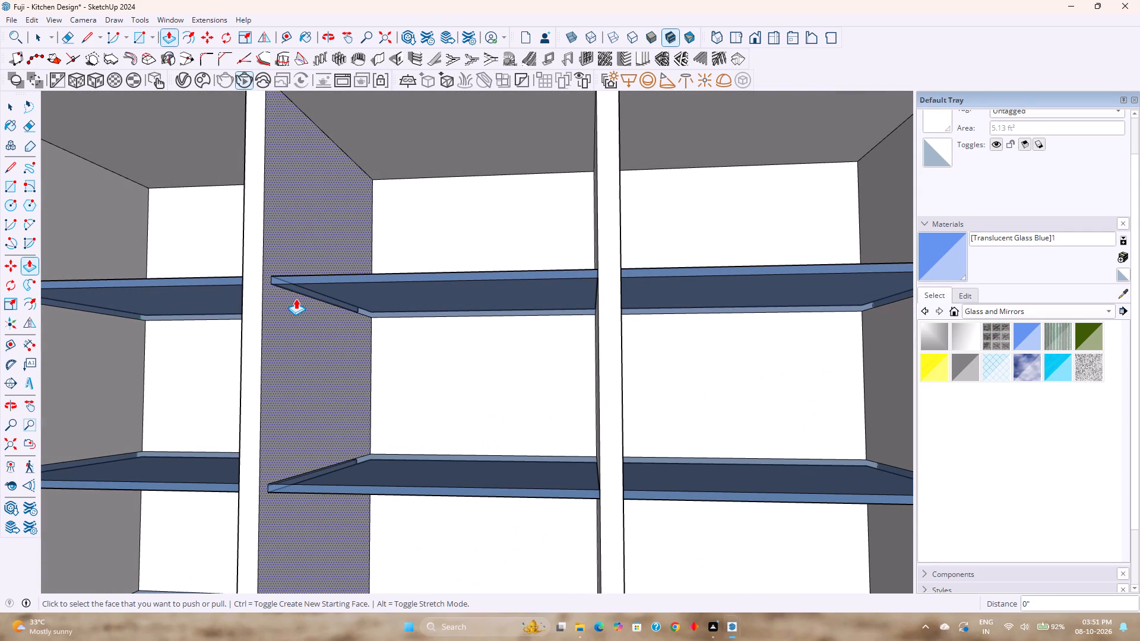
key("ctrl+z")
key("ctrl+z")
key("ctrl+z")
key("ctrl+z")
key("ctrl+z")
key("ctrl+z")
key("ctrl+z")
key("ctrl+z")
key("ctrl+z")
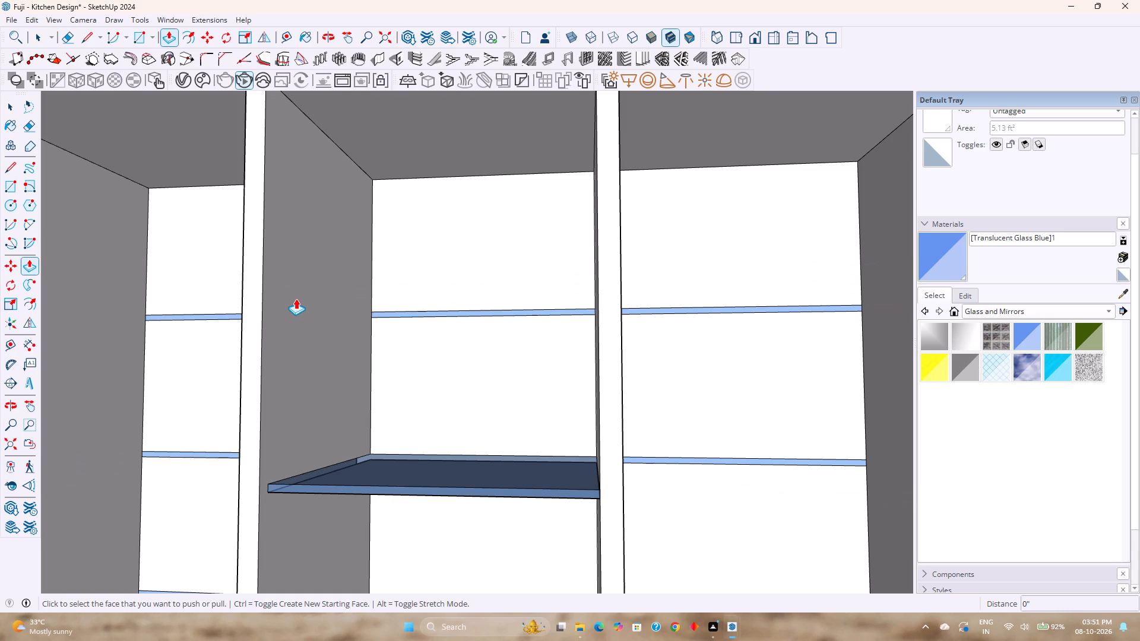
key("ctrl+z")
key("ctrl+z")
key("ctrl+z")
key("ctrl+z")
key("ctrl+z")
key("ctrl+z")
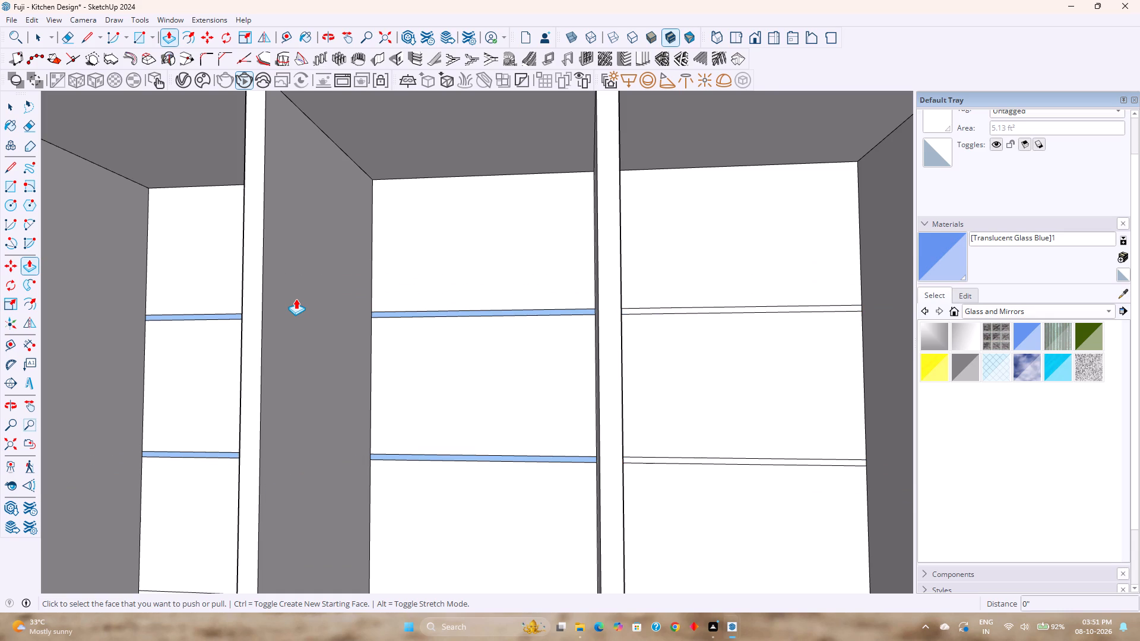
key("ctrl+z")
key("ctrl+z")
key("ctrl+z")
key("ctrl+z")
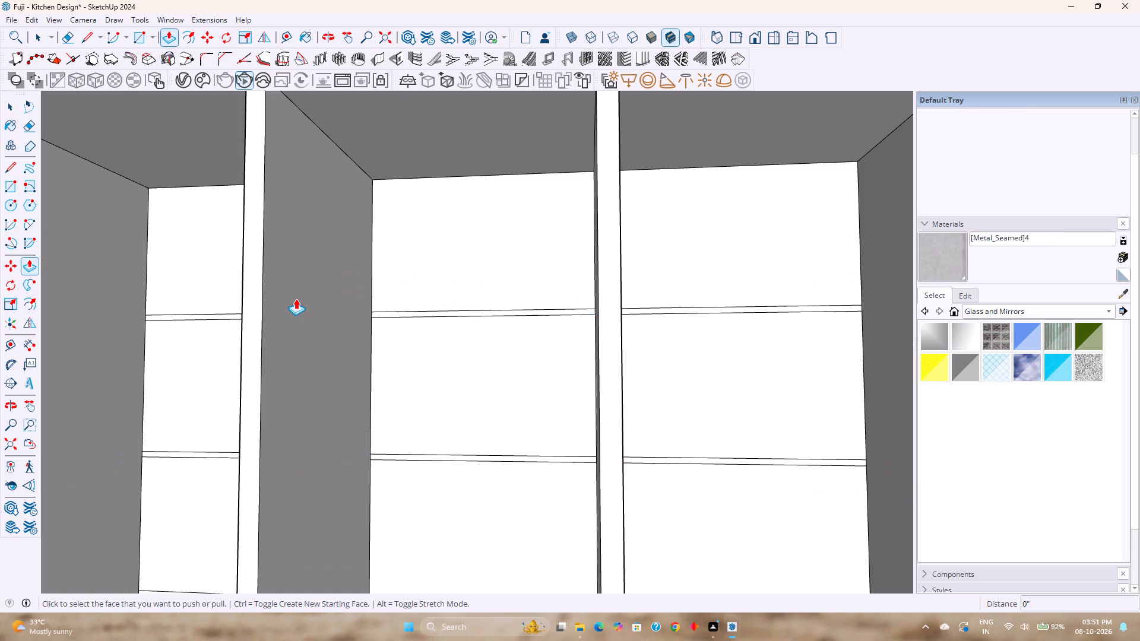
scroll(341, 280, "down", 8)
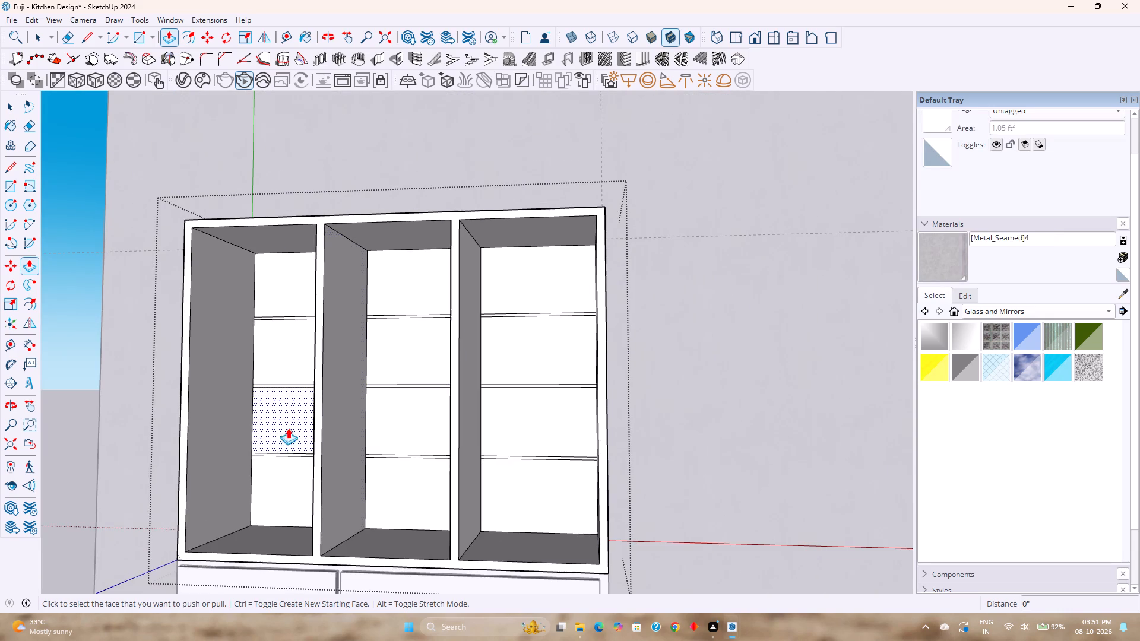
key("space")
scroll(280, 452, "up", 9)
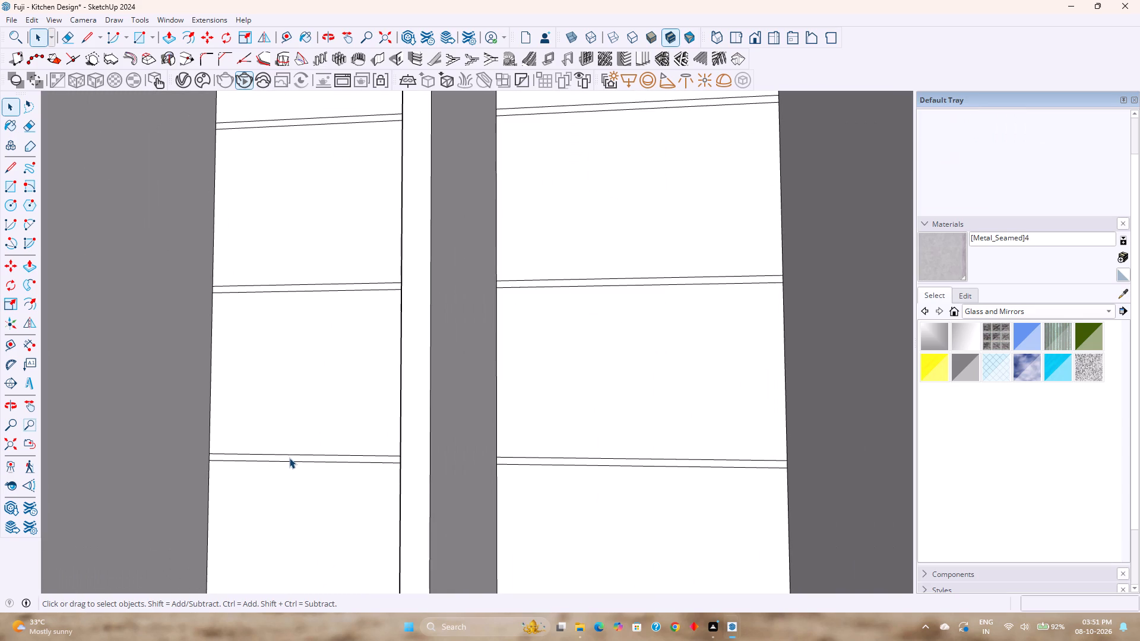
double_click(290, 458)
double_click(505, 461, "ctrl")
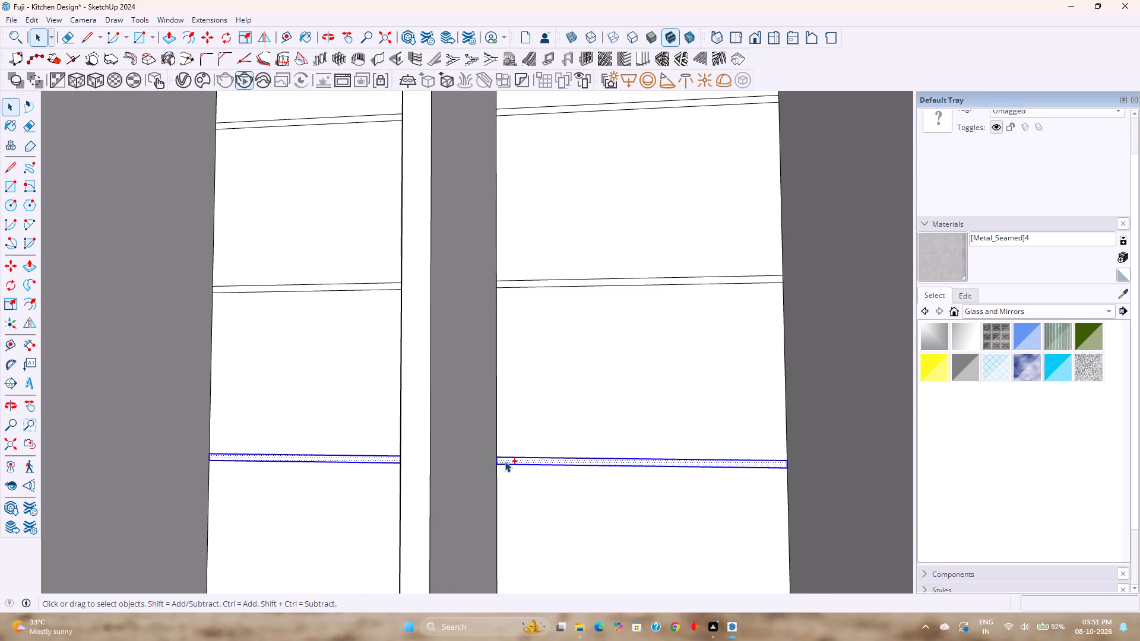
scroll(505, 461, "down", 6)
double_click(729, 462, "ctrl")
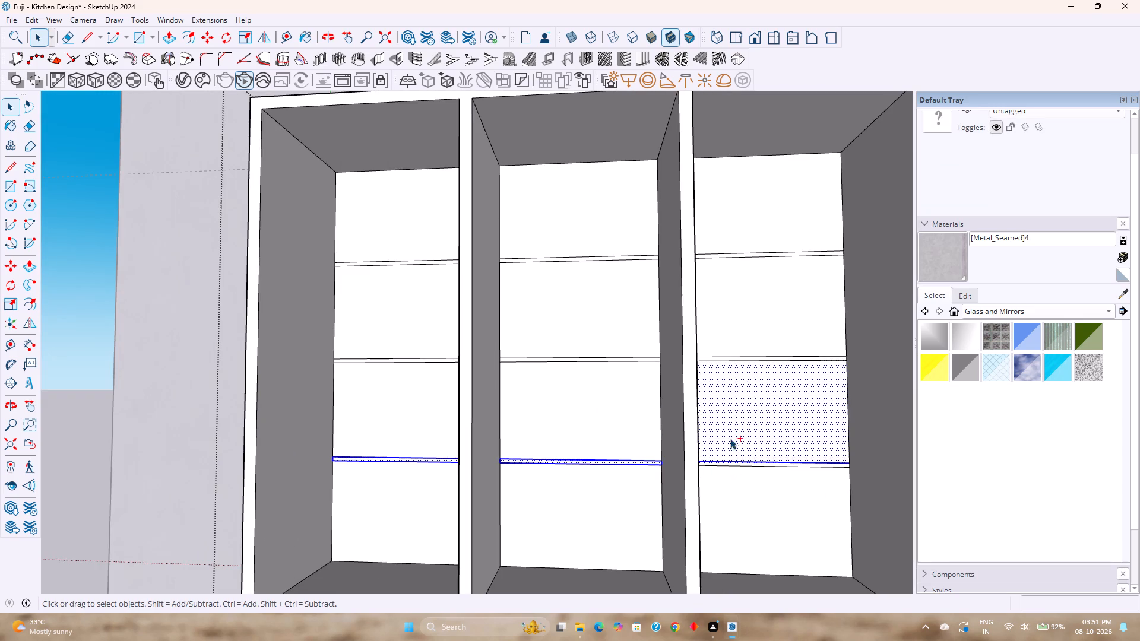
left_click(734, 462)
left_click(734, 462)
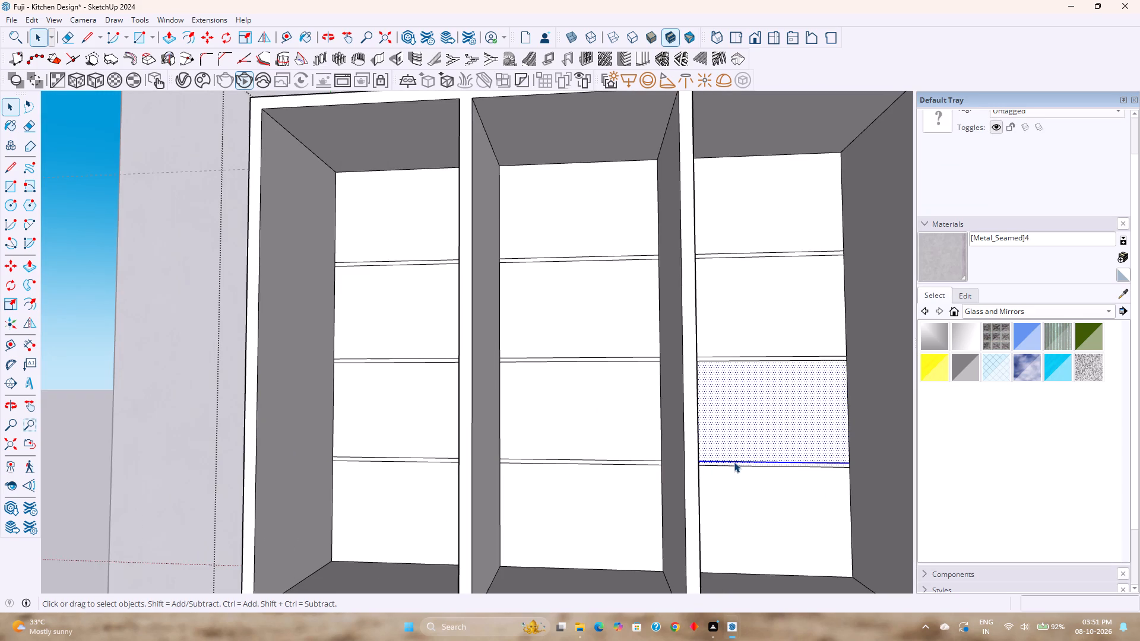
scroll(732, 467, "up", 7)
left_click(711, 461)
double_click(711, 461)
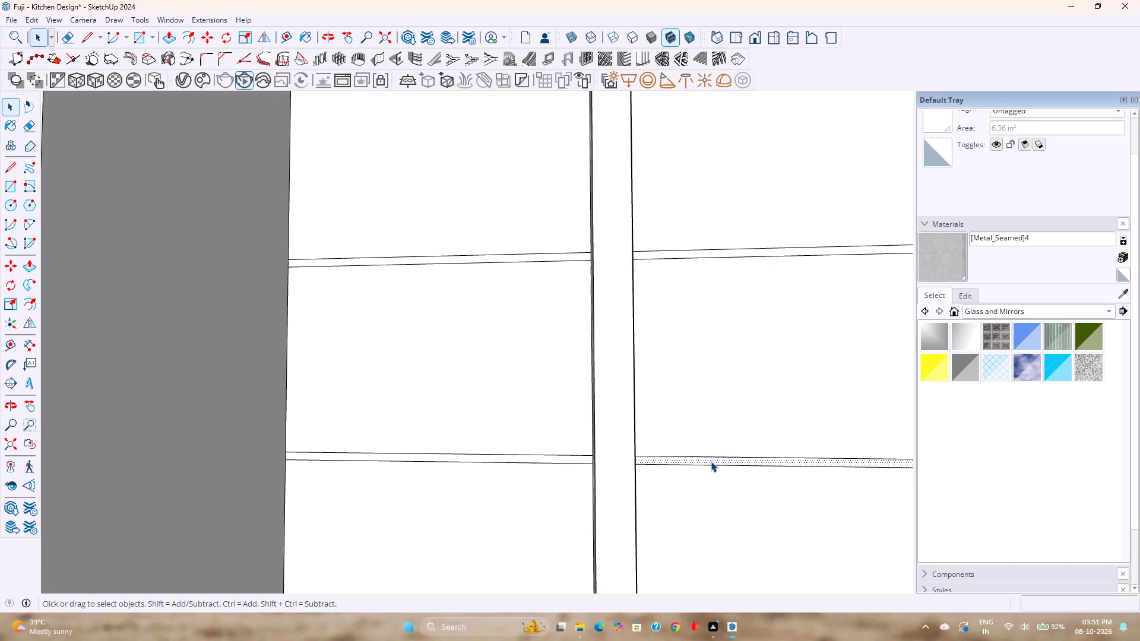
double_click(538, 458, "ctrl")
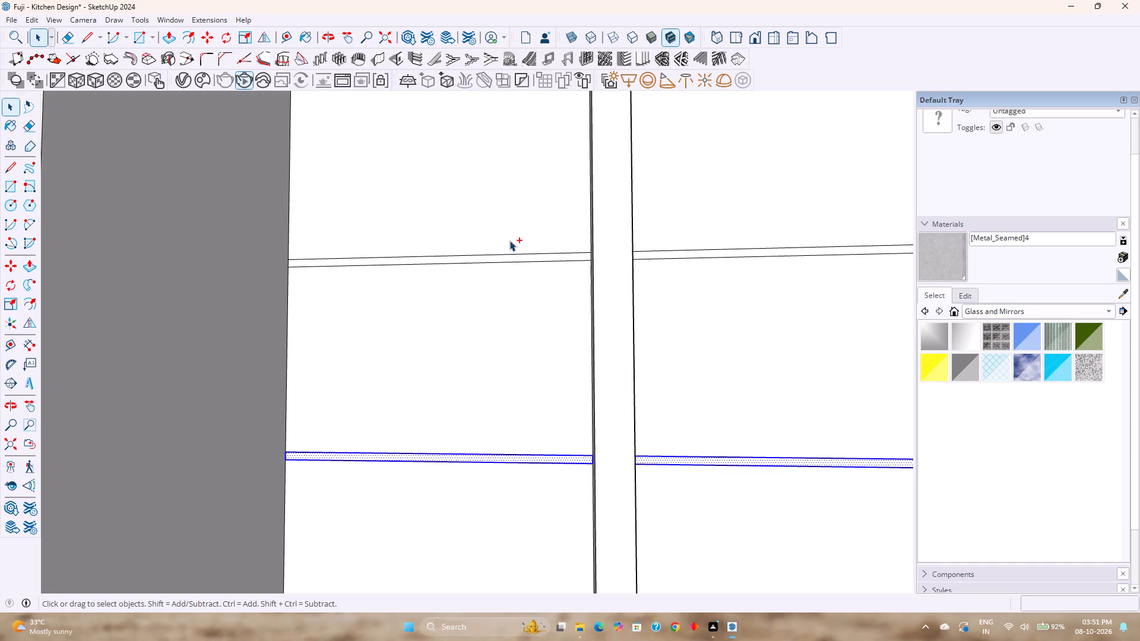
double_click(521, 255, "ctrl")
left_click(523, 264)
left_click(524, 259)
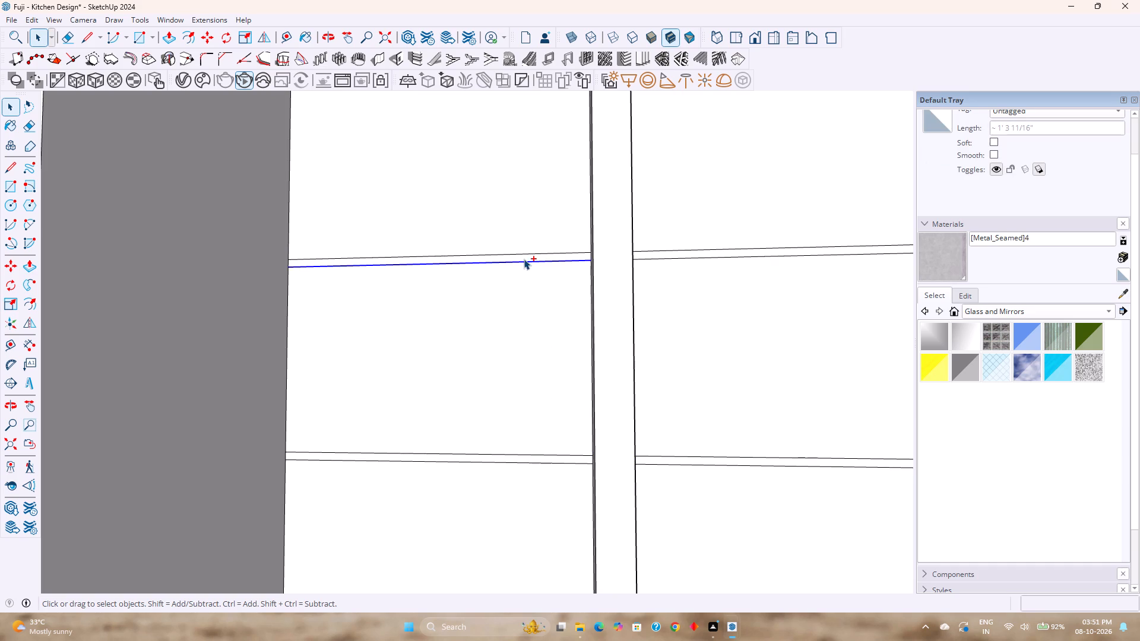
Select the top, middle and bottom strips in all three compartments and combine them into one group.
double_click(524, 259, "ctrl")
double_click(645, 255, "ctrl")
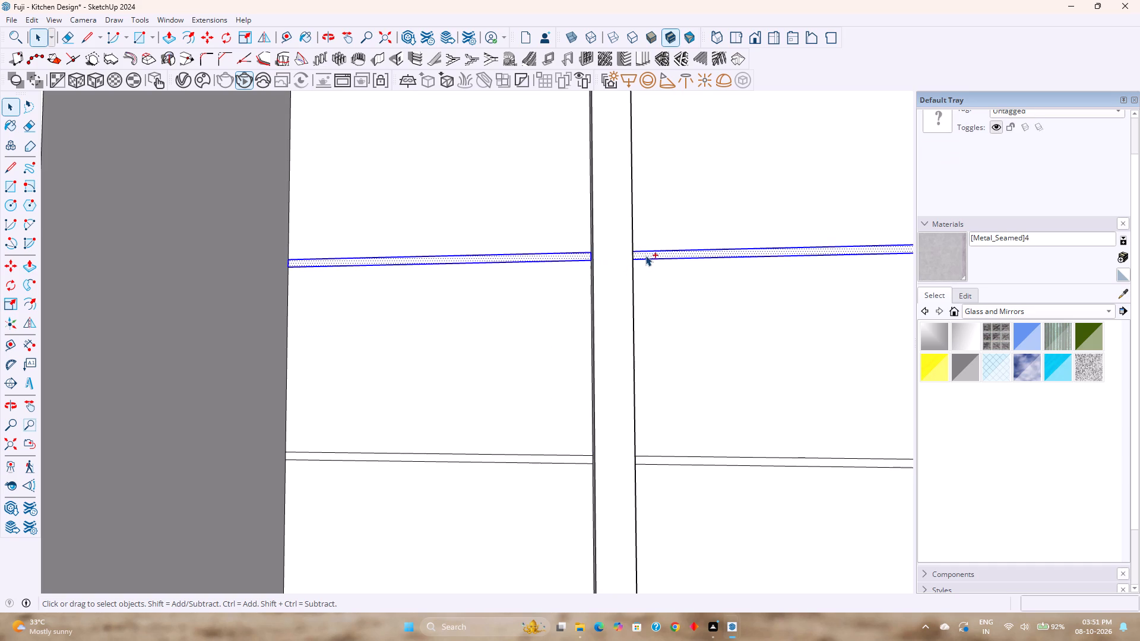
left_click(648, 458, "ctrl")
left_click(648, 461, "ctrl")
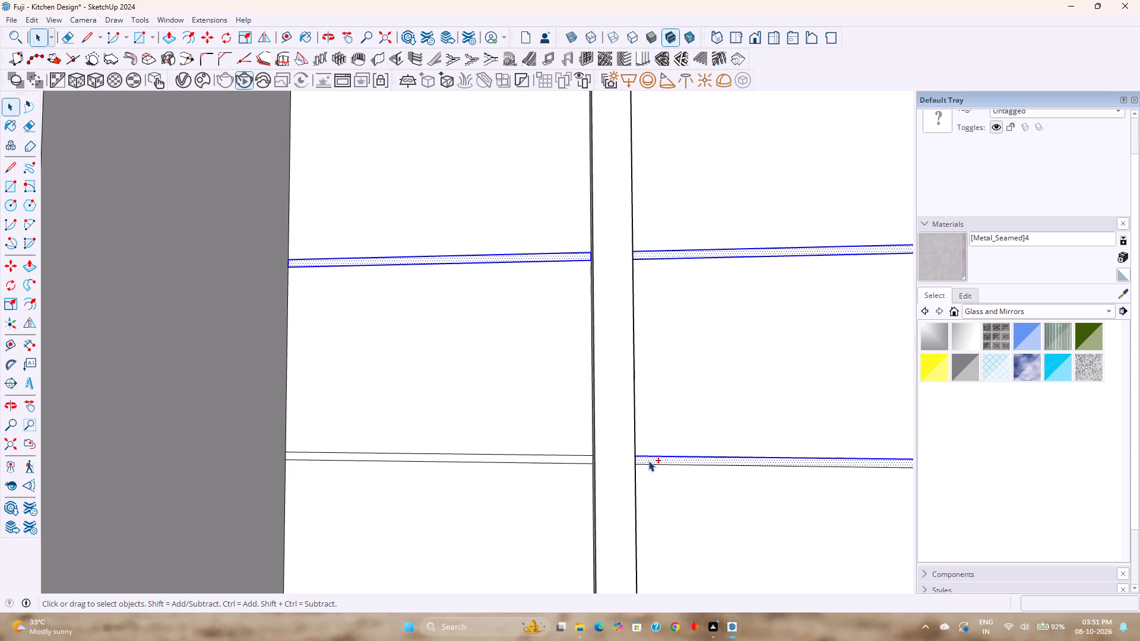
left_click(648, 461, "ctrl")
double_click(577, 458, "ctrl")
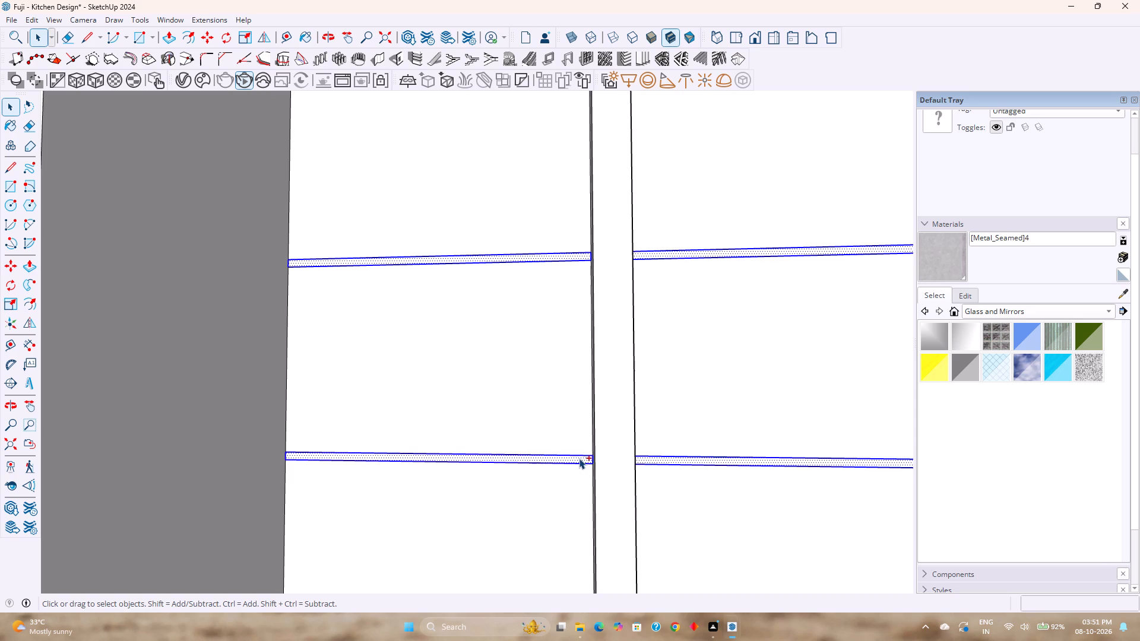
scroll(514, 367, "down", 8)
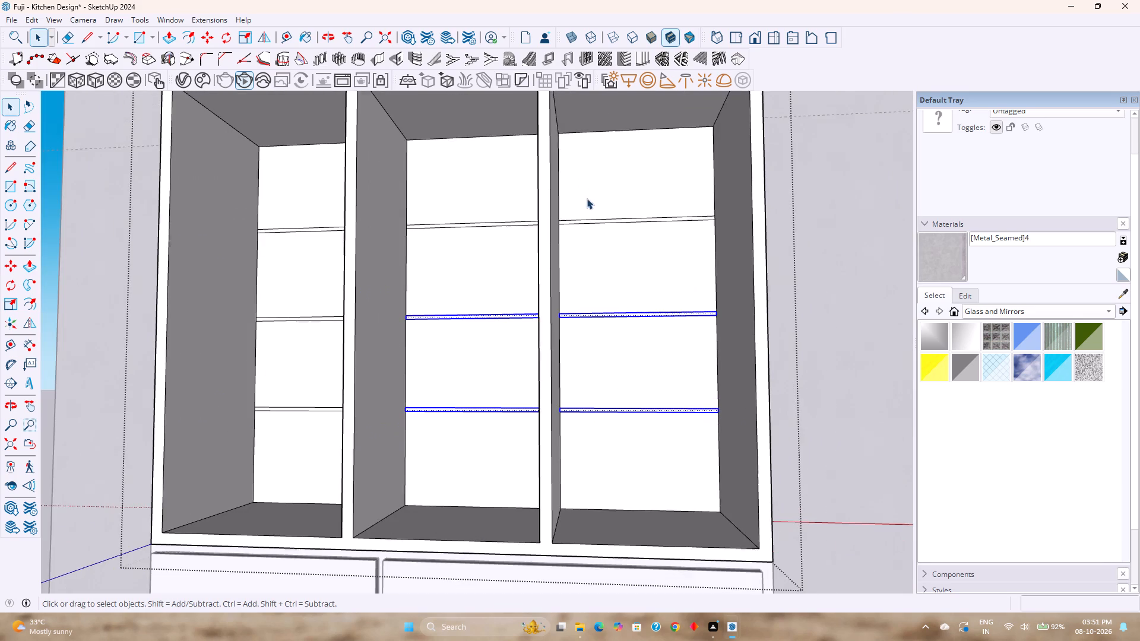
scroll(587, 198, "up", 12)
double_click(546, 252, "ctrl")
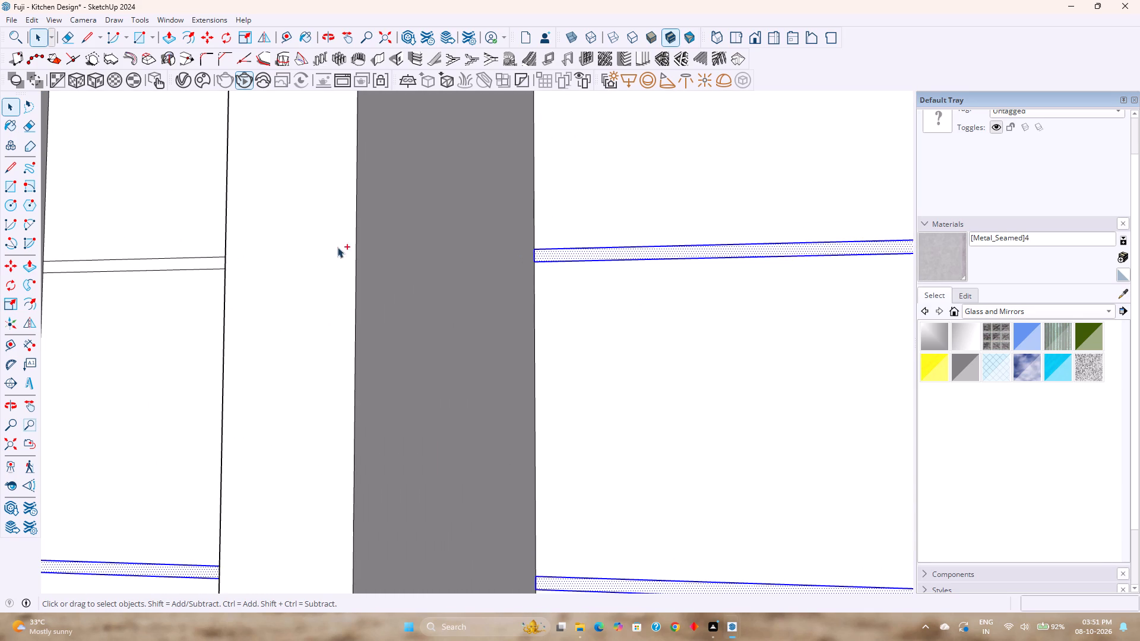
double_click(110, 263, "ctrl")
scroll(110, 263, "down", 11)
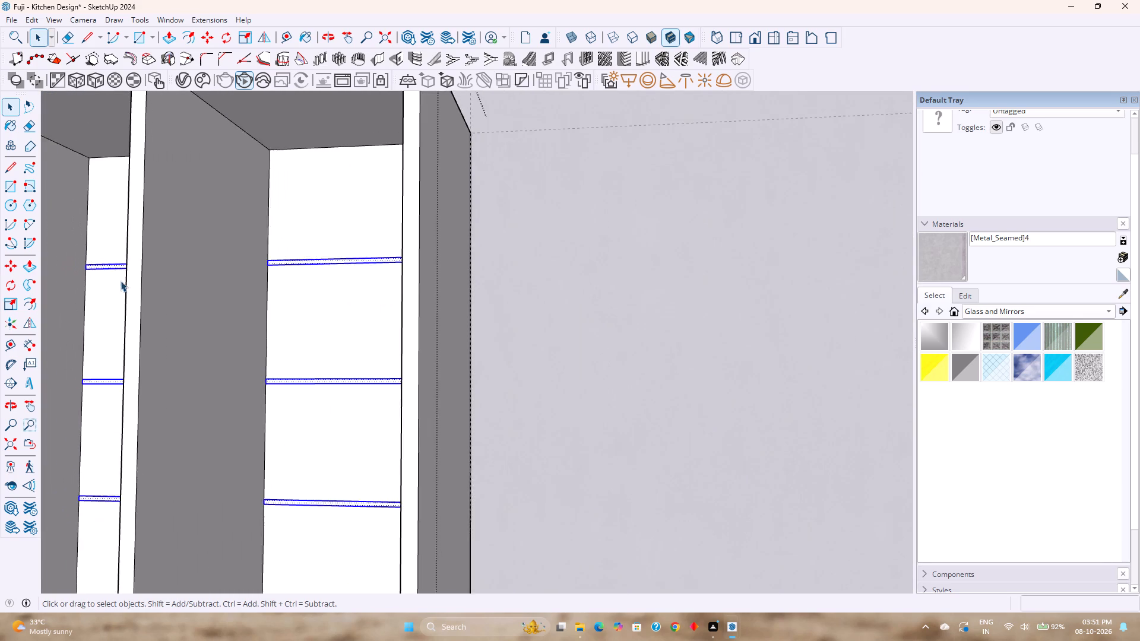
scroll(121, 281, "down", 2)
middle_click_drag(123, 294, 681, 326, "shift")
scroll(438, 306, "up", 3)
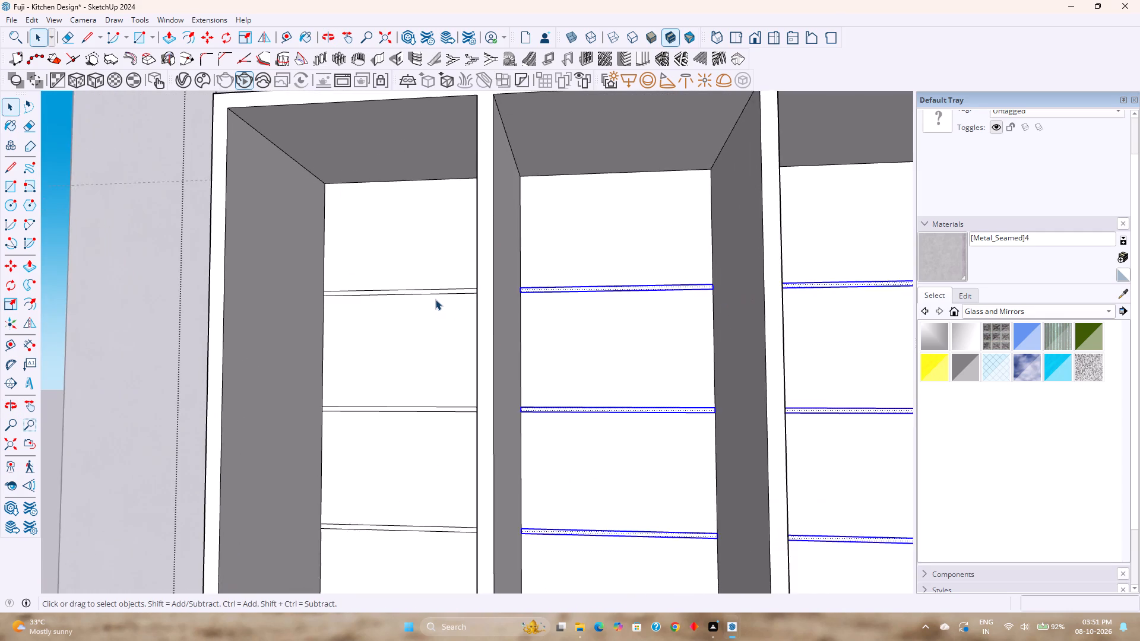
scroll(435, 299, "up", 2)
scroll(435, 294, "up", 7, "ctrl")
double_click(441, 287, "ctrl")
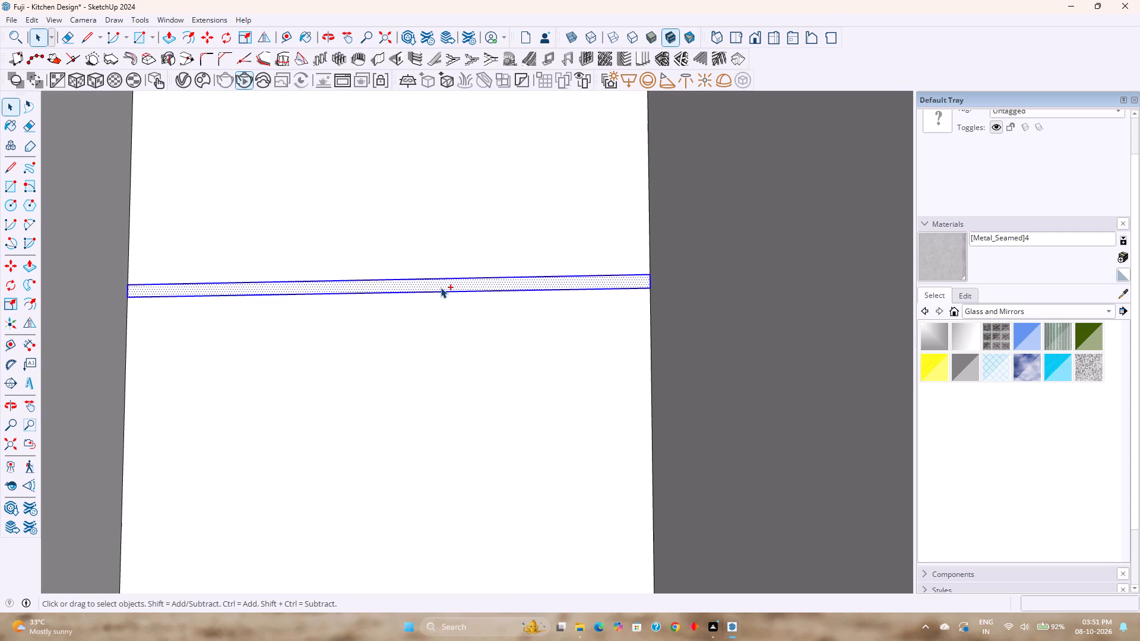
scroll(441, 287, "down", 11)
scroll(445, 415, "up", 7)
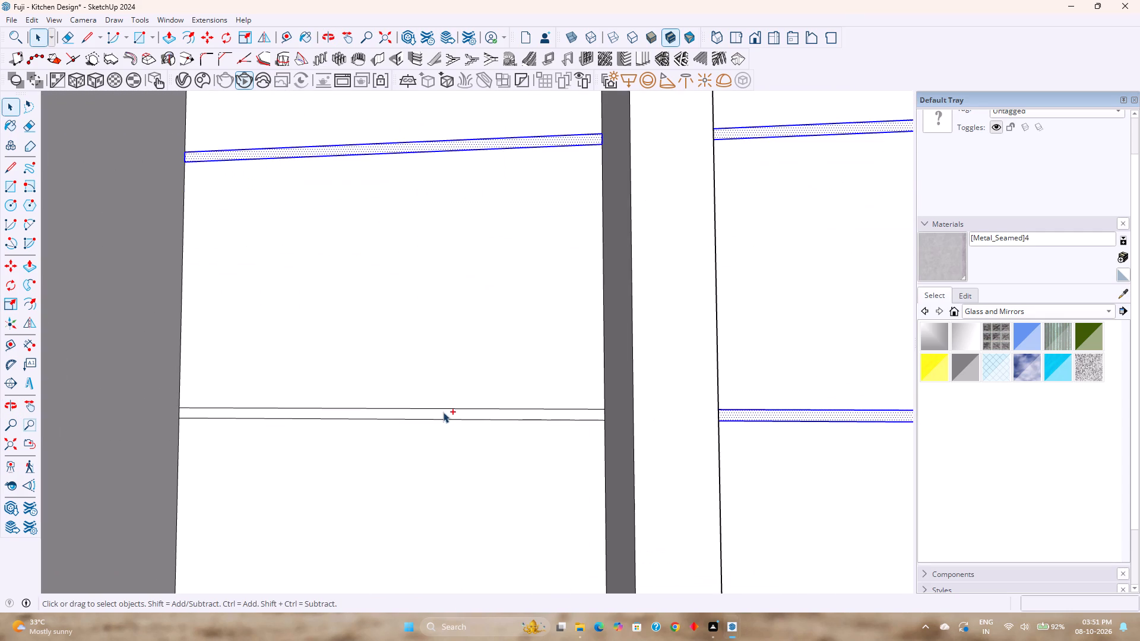
double_click(443, 412, "ctrl")
scroll(443, 412, "down", 11)
middle_click_drag(446, 427, 438, 326, "shift")
scroll(375, 410, "up", 3)
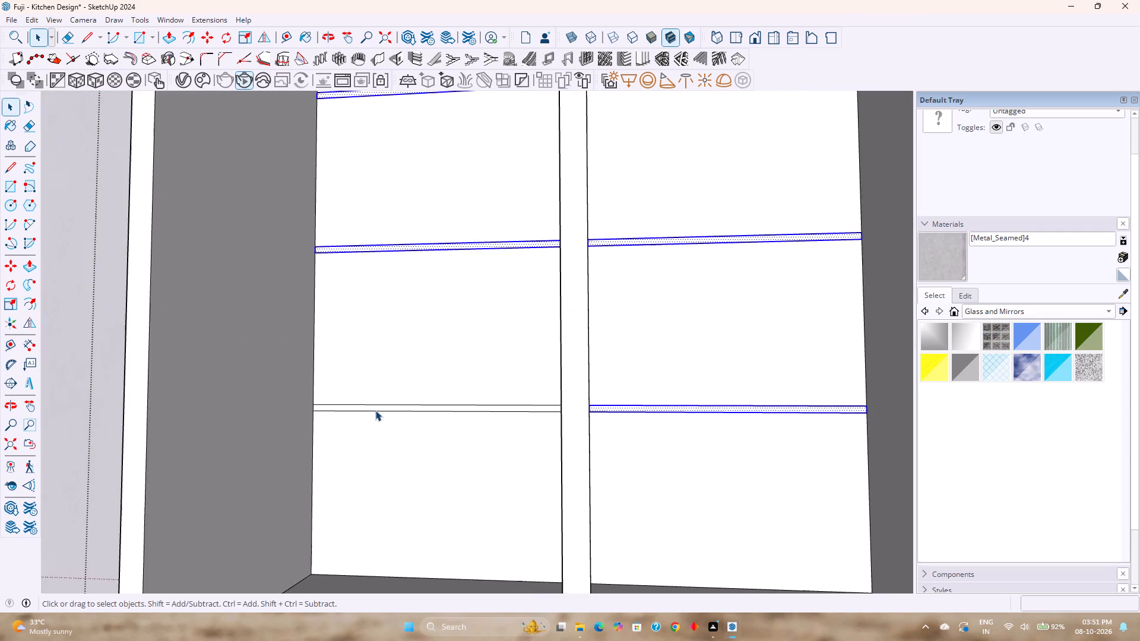
scroll(375, 410, "up", 11)
double_click(373, 406, "ctrl")
scroll(373, 406, "down", 10)
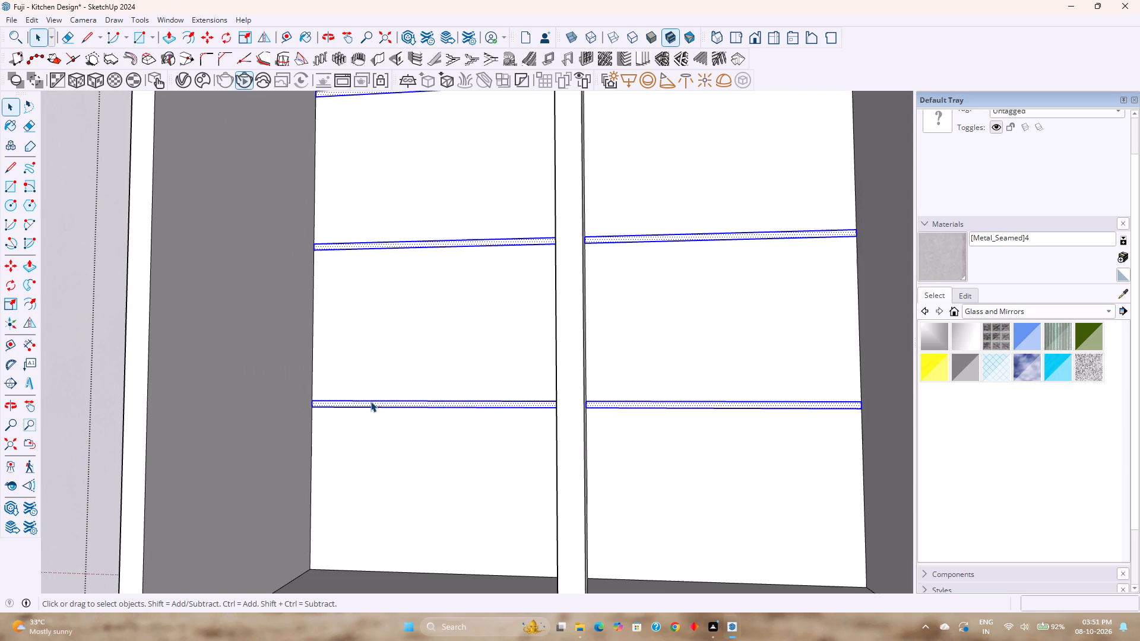
right_click(370, 401)
left_click(410, 181)
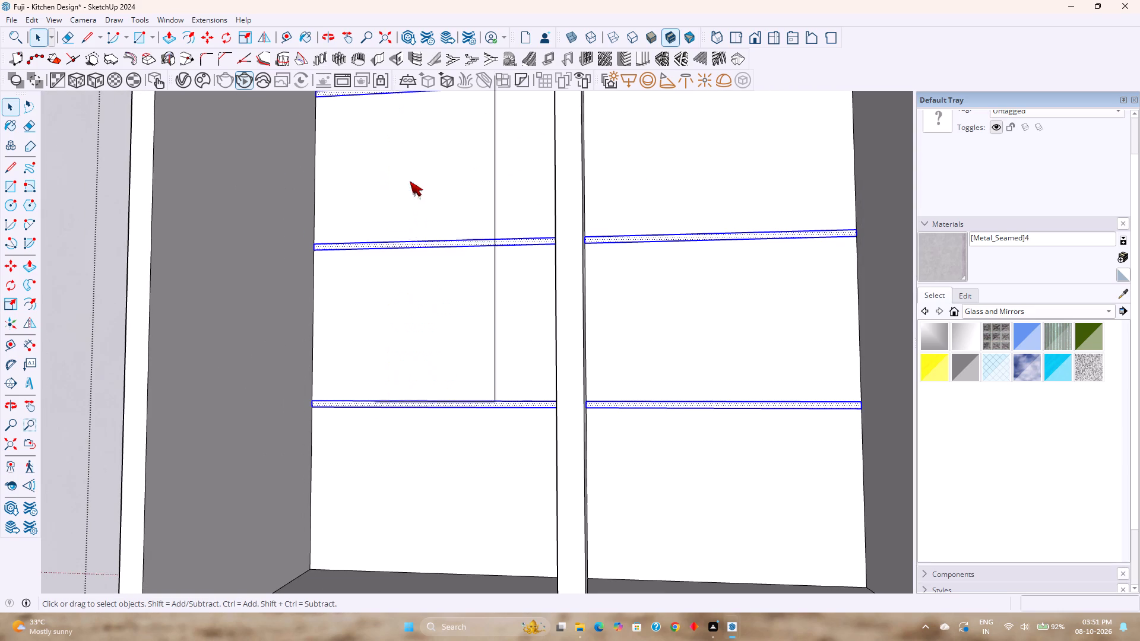
Open the shelf group for editing and paint the left compartment's three strips with Translucent Glass Blue.
double_click(396, 243)
double_click(393, 246)
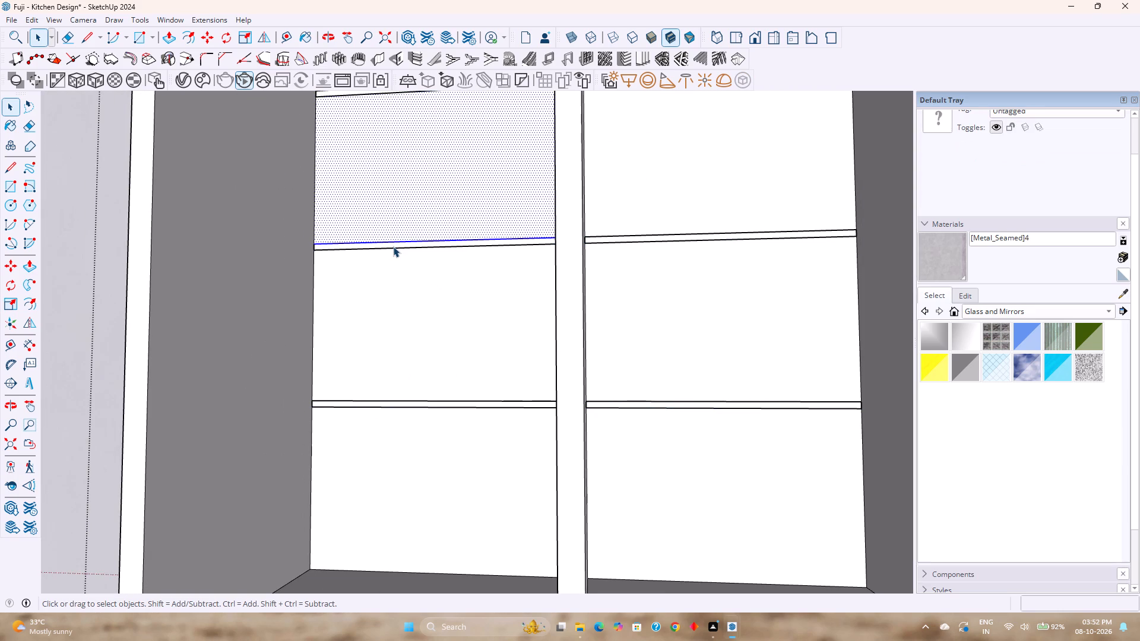
scroll(368, 333, "down", 4)
middle_click_drag(367, 334, 379, 376)
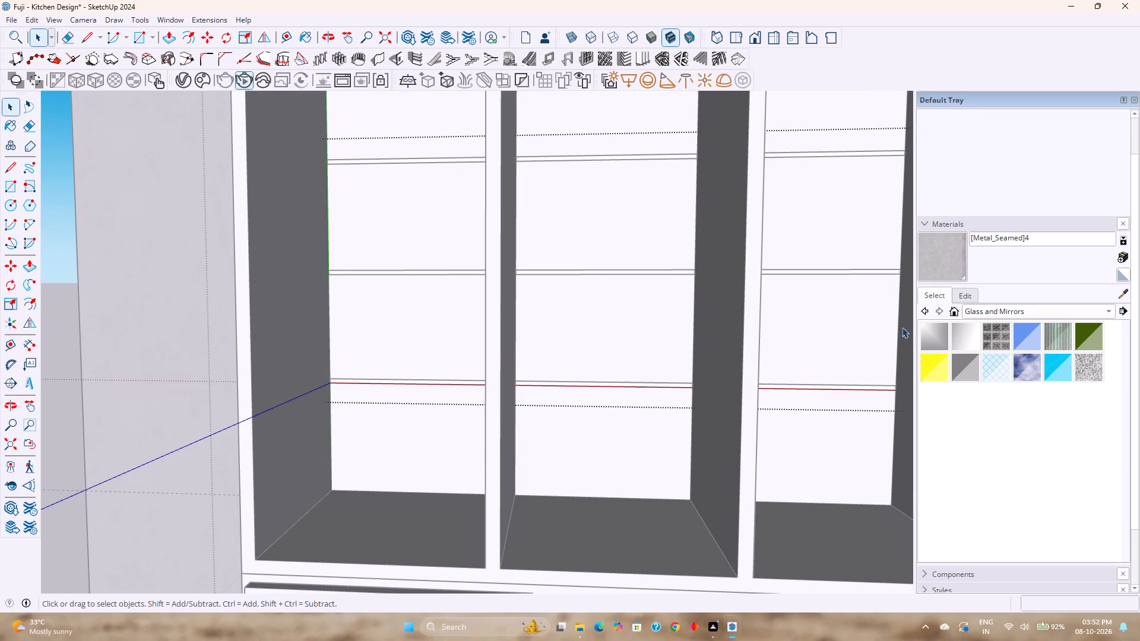
left_click(1025, 342)
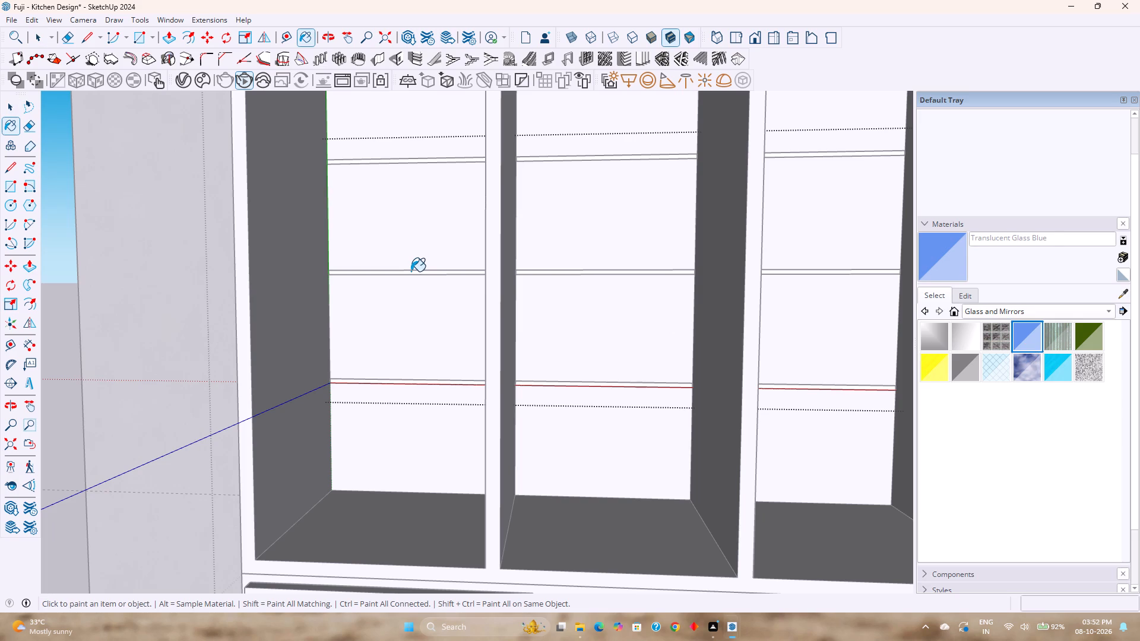
left_click(411, 271)
left_click(410, 382)
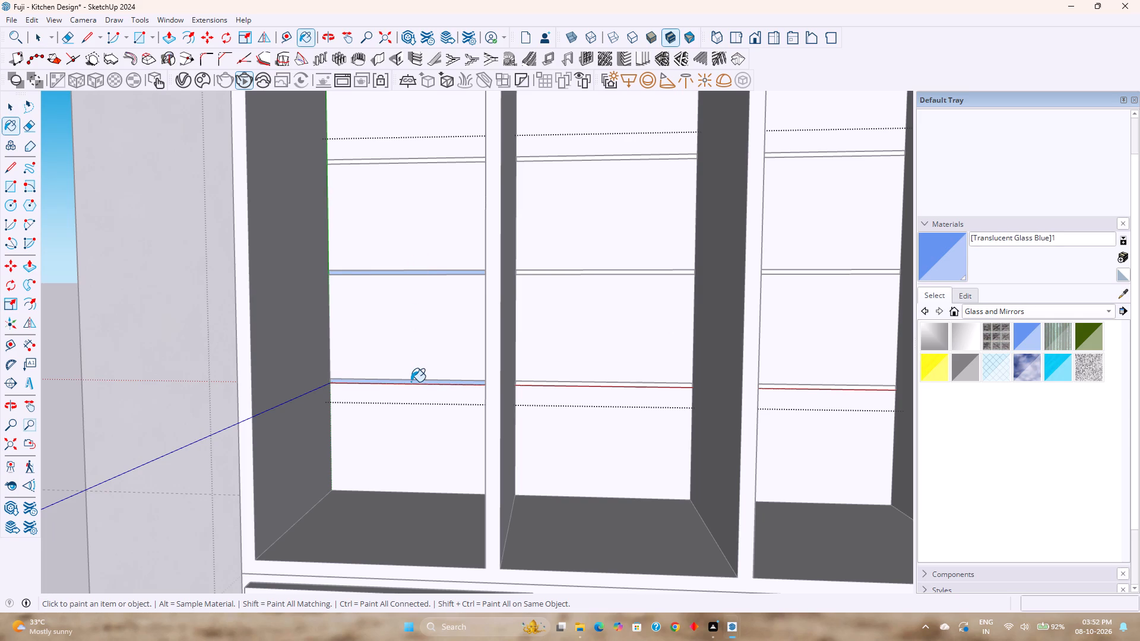
left_click(423, 162)
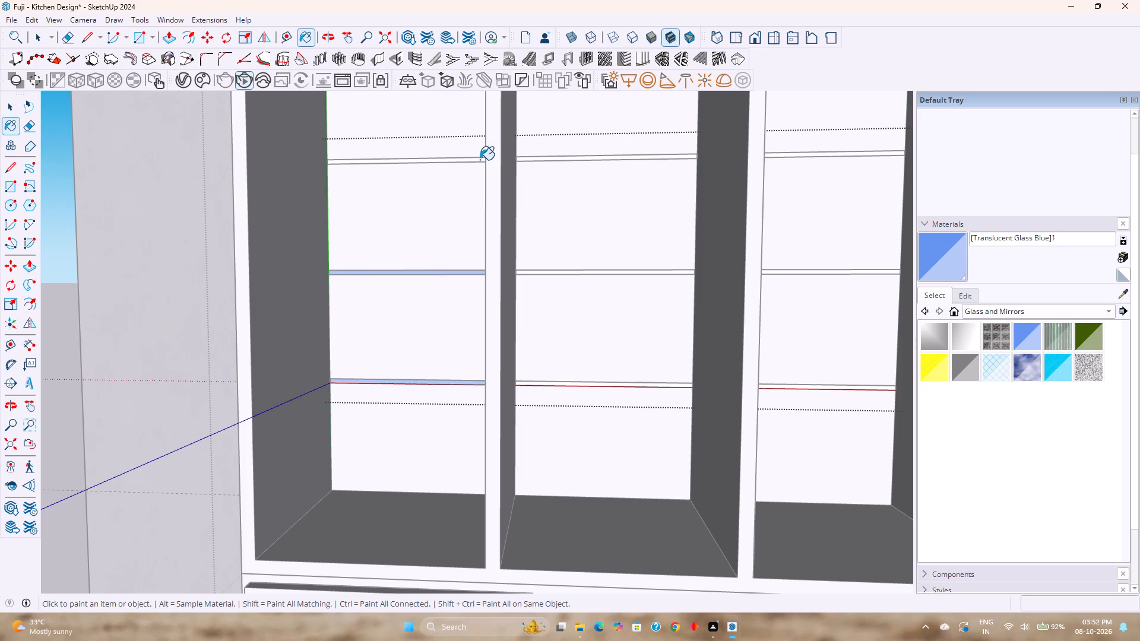
left_click(473, 160)
Paint the top, middle and bottom strips in the middle and right compartments with Translucent Glass Blue.
left_click(541, 159)
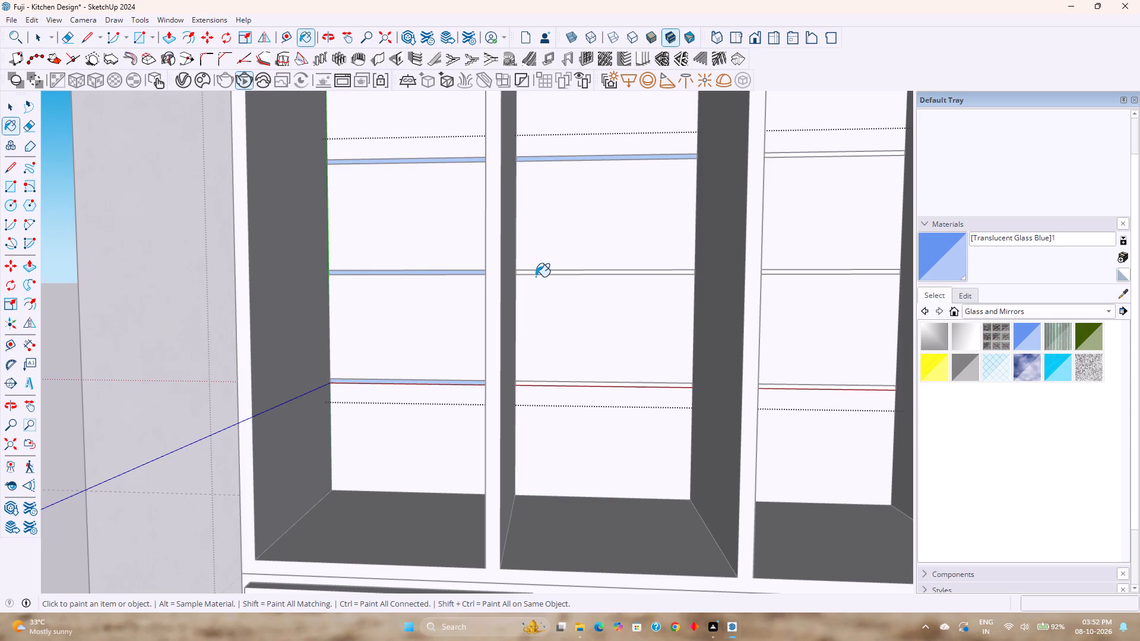
left_click(536, 271)
left_click(558, 382)
left_click(555, 385)
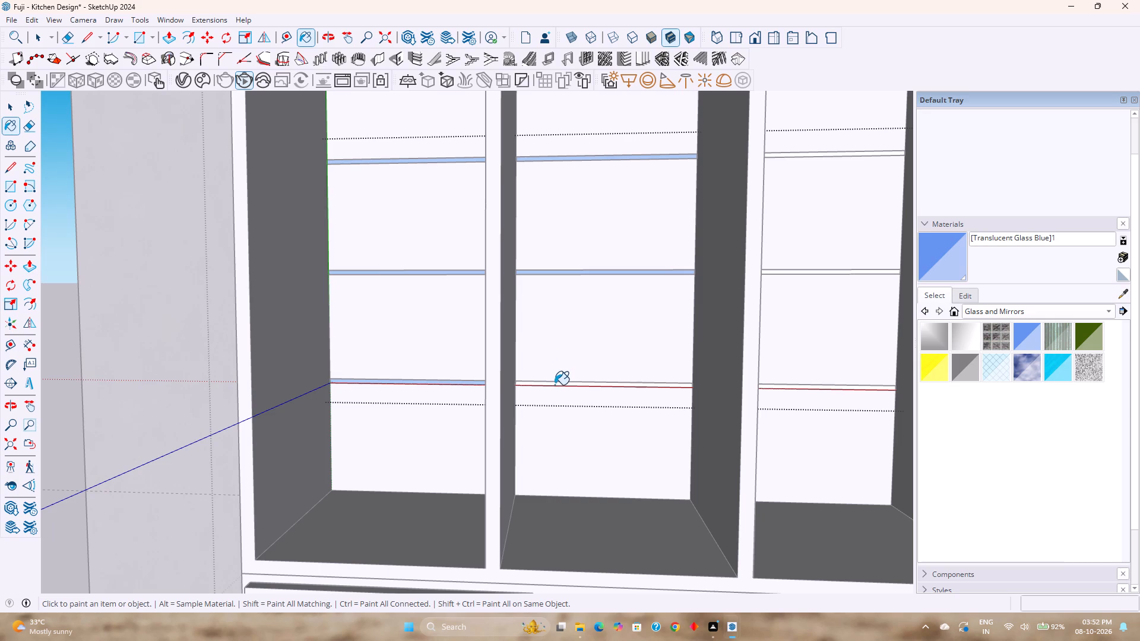
middle_click_drag(555, 363, 296, 354, "shift")
left_click(465, 377)
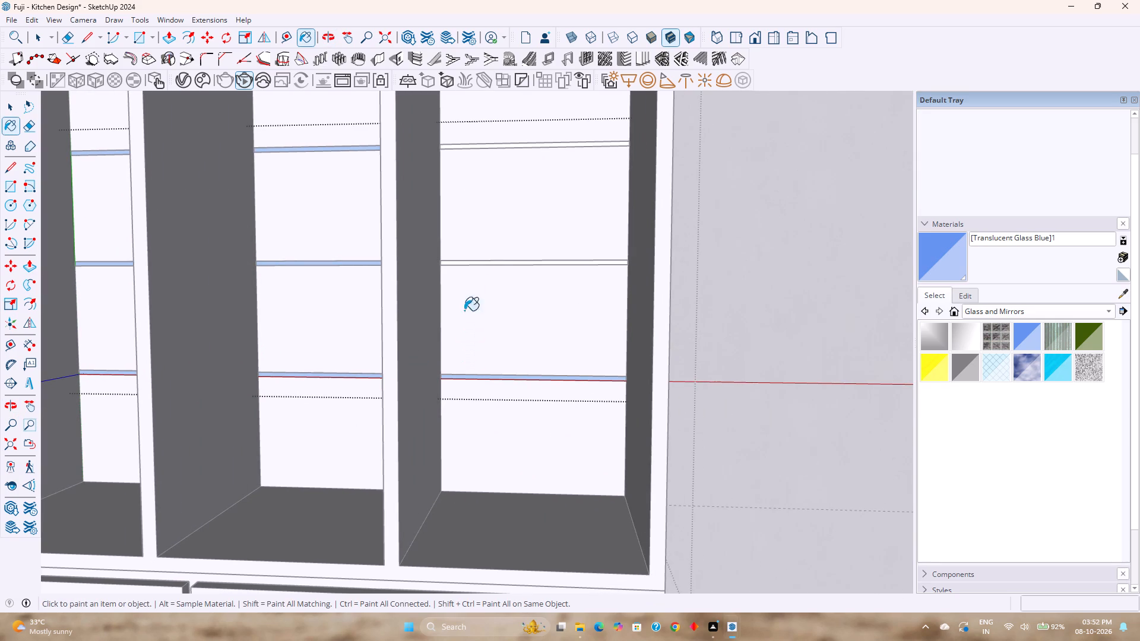
left_click(473, 263)
left_click(471, 147)
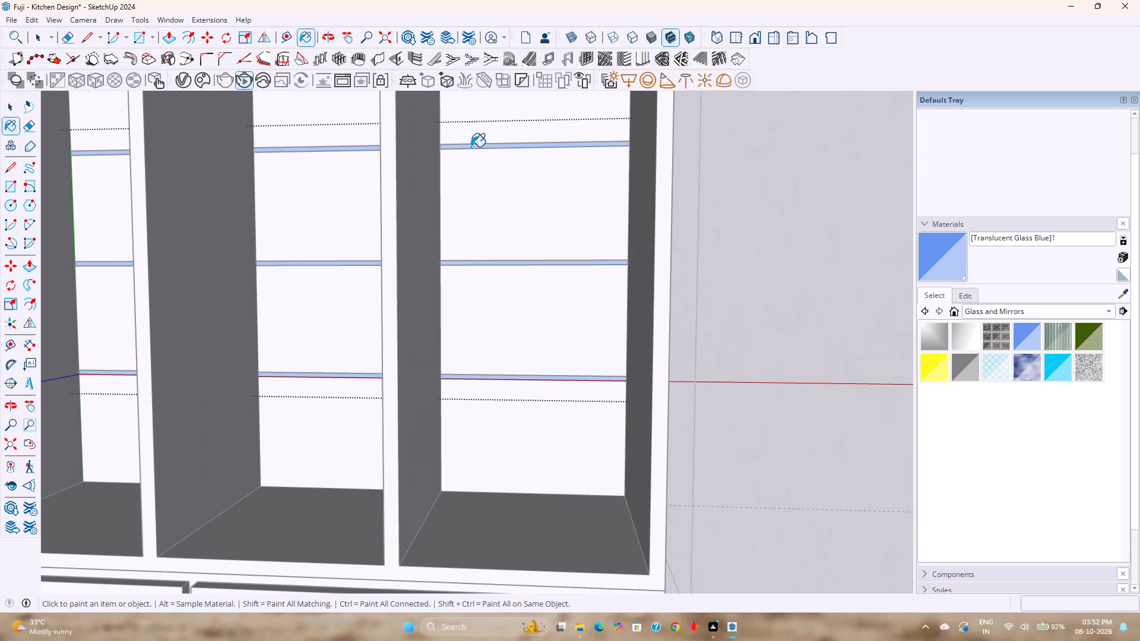
Extrude the top, middle and bottom glass strips in the right compartment 1' 6" forward.
key("p")
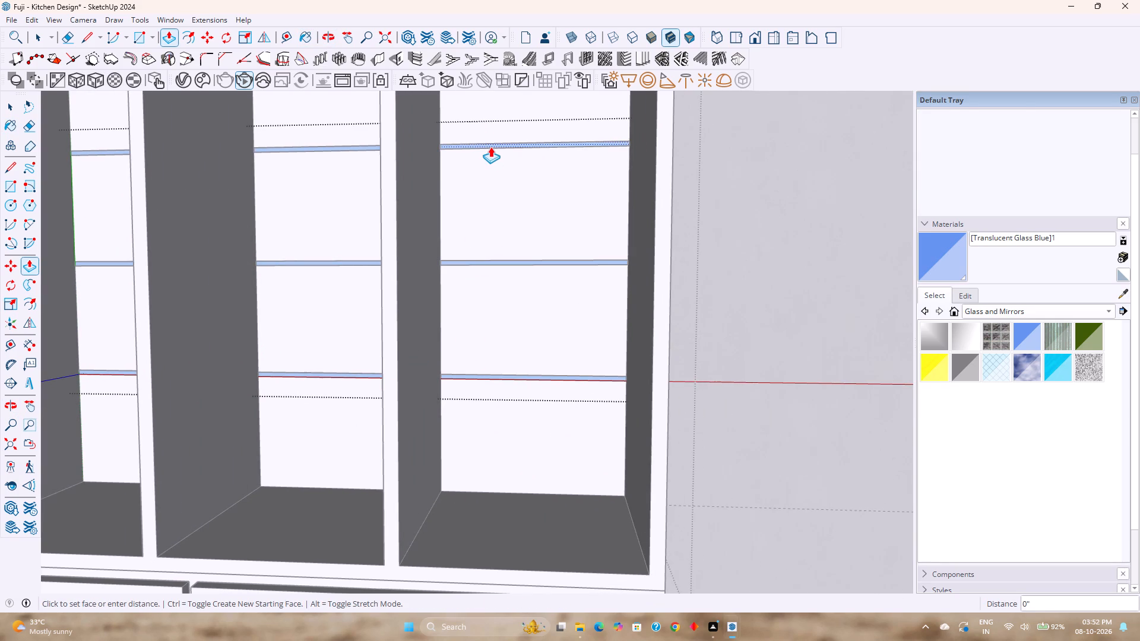
left_click(490, 147)
middle_click_drag(433, 169, 431, 250)
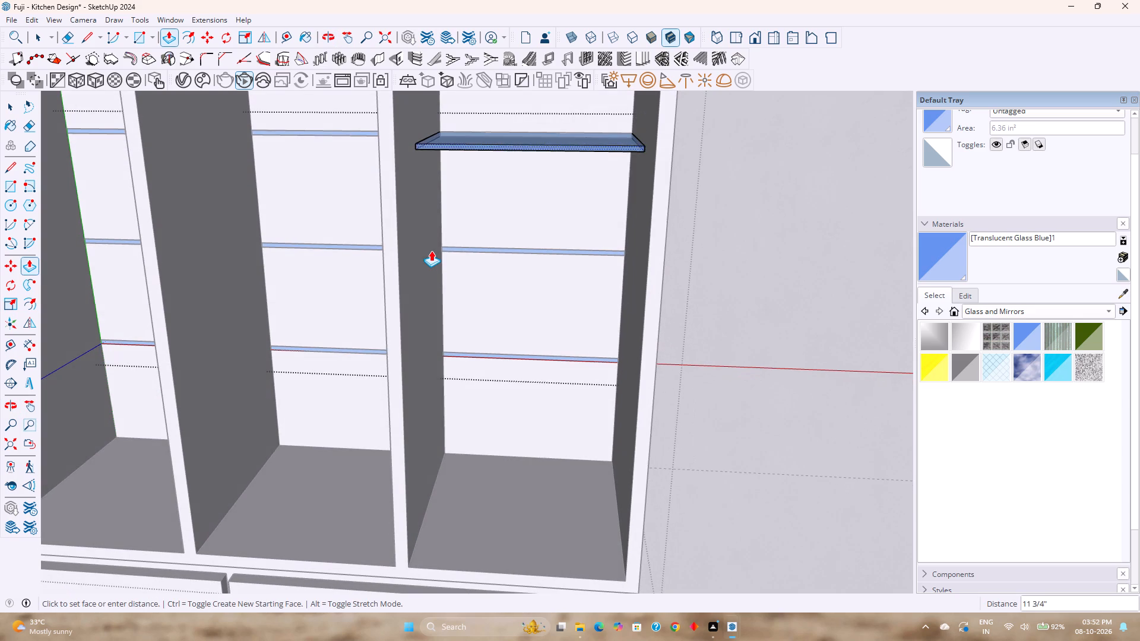
key("1")
type("'6")
key("Return")
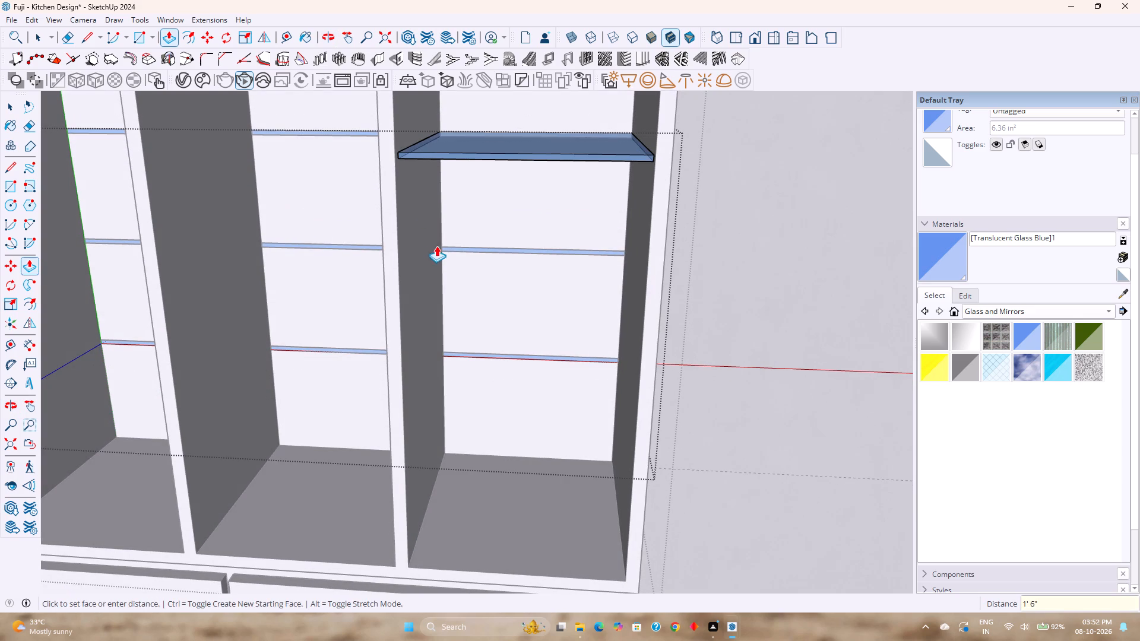
double_click(445, 247)
double_click(449, 351)
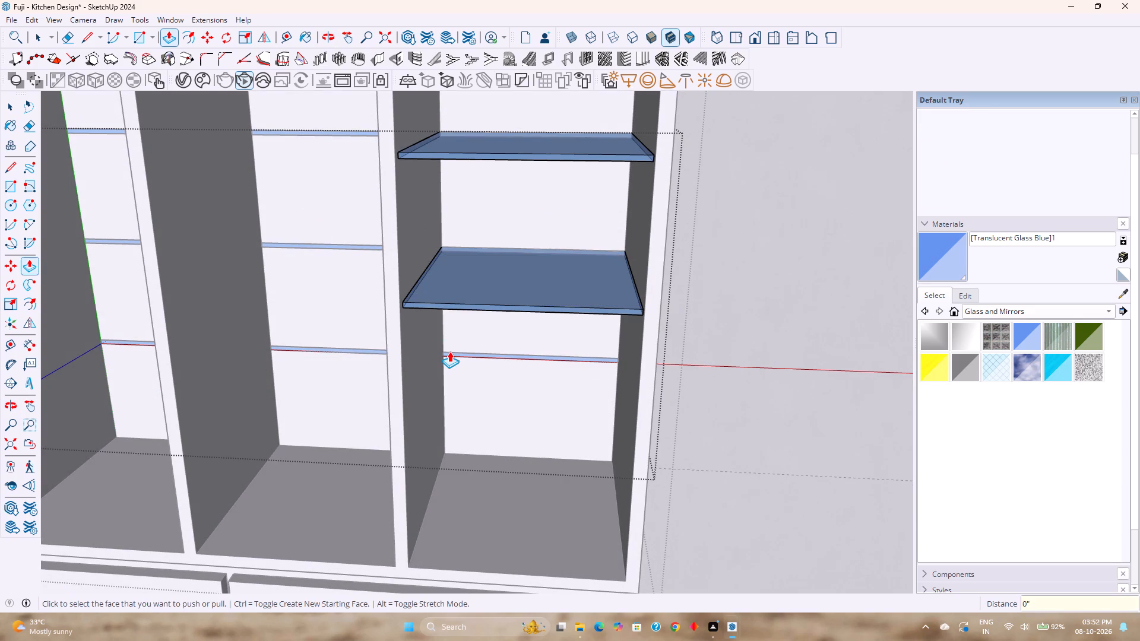
double_click(449, 353)
Extrude all three glass strips in both the middle and left compartments 1' 6" forward.
double_click(326, 350)
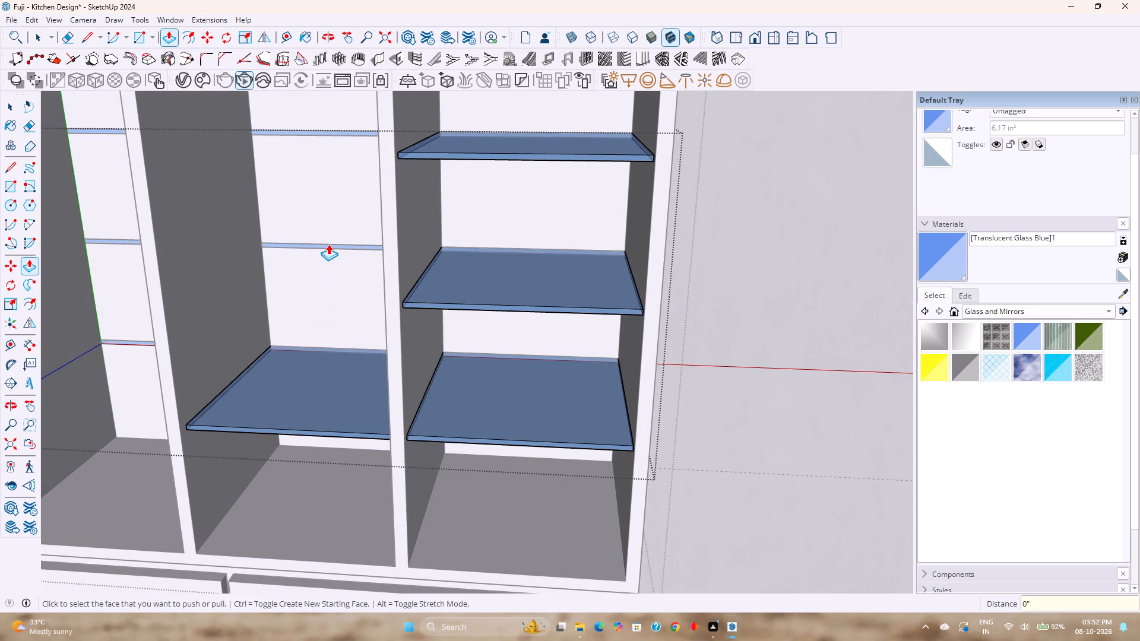
double_click(328, 243)
double_click(328, 246)
double_click(340, 134)
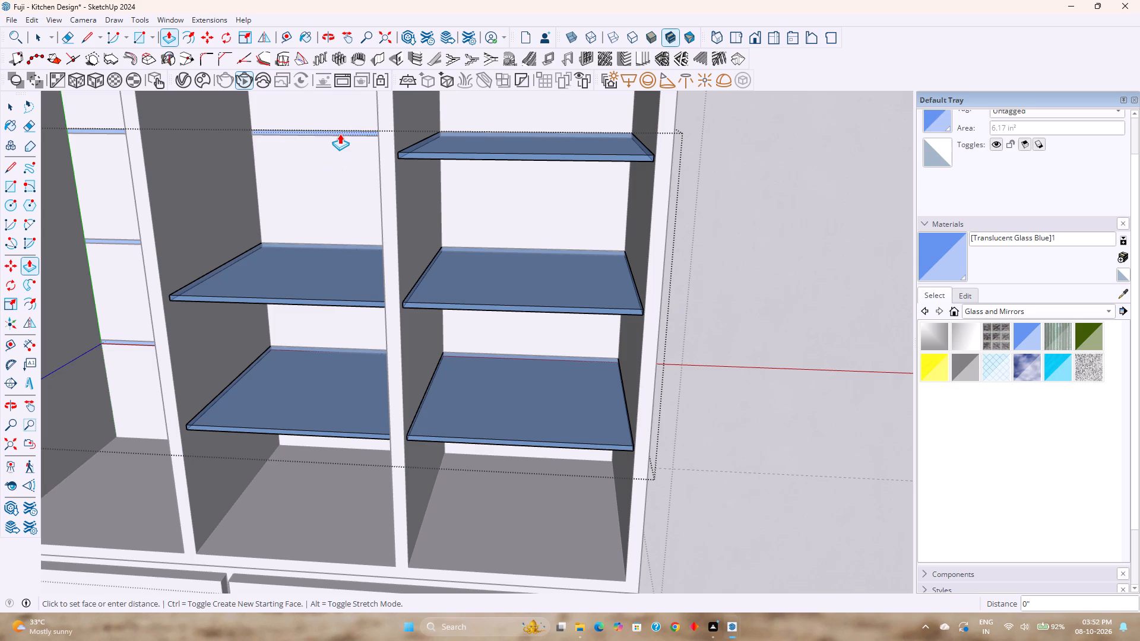
scroll(327, 182, "down", 1, "shift")
middle_click_drag(327, 182, 598, 214, "shift")
double_click(449, 167)
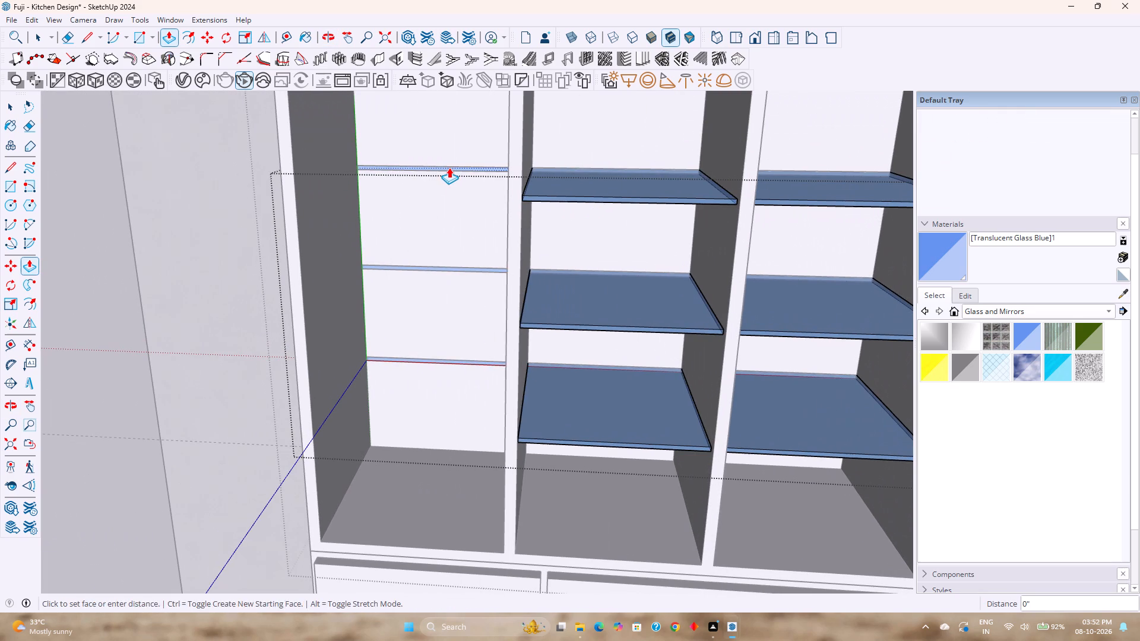
double_click(436, 268)
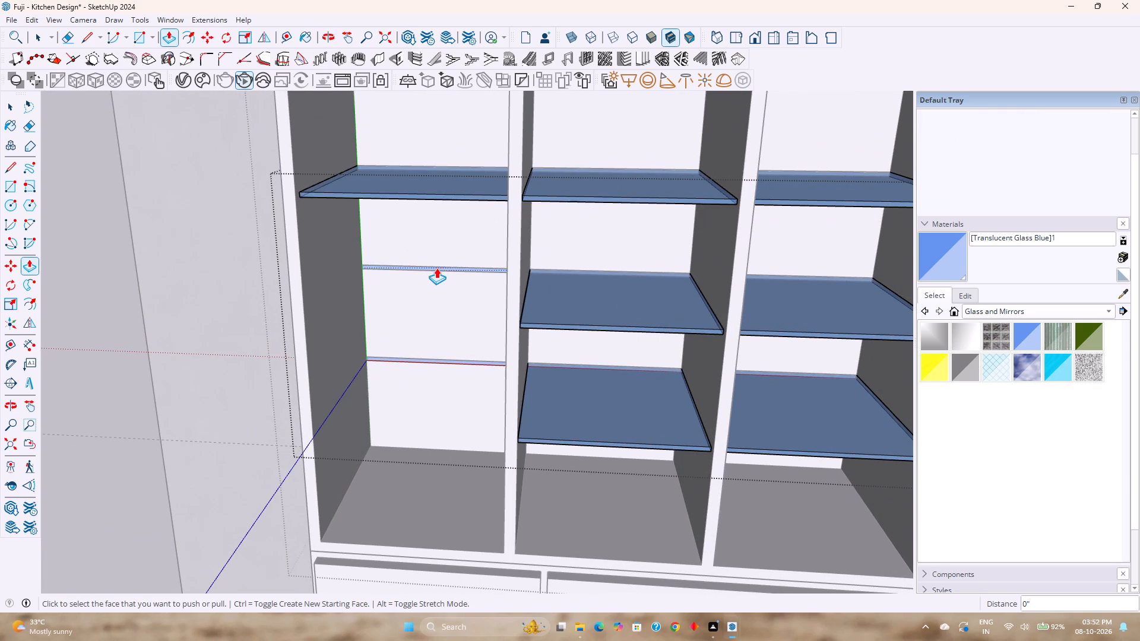
double_click(392, 360)
Adjust the blue glass material's colour to a saturation of 66 and a lightness of 72.
middle_click_drag(415, 350, 325, 332, "shift")
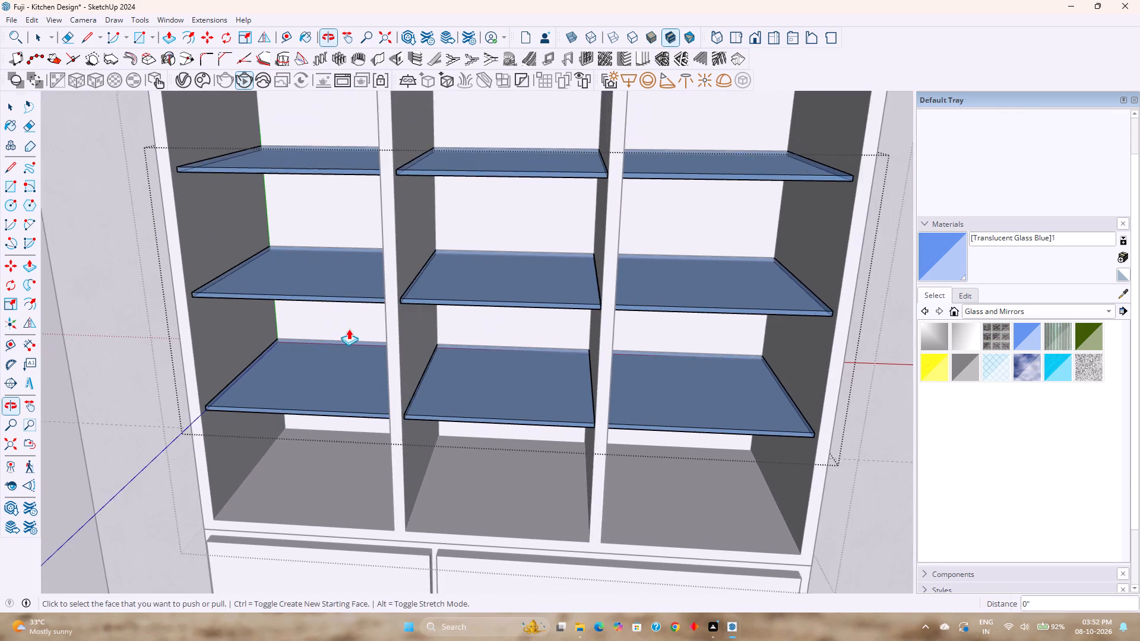
middle_click_drag(489, 335, 395, 293)
middle_click_drag(439, 280, 517, 359, "shift")
middle_click_drag(557, 353, 514, 341)
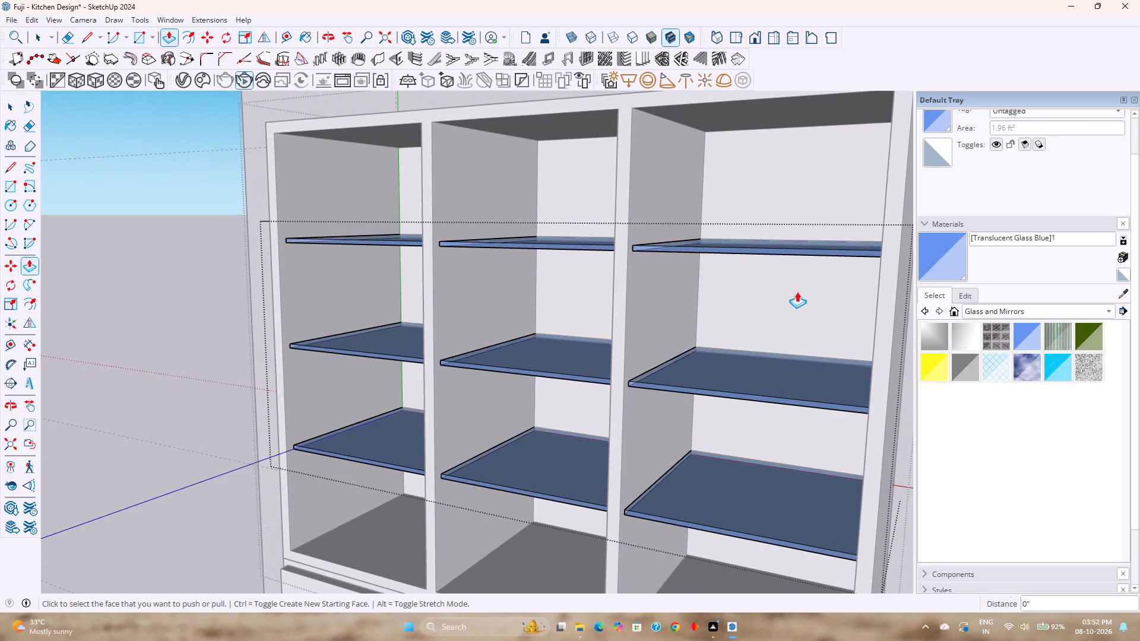
left_click(973, 297)
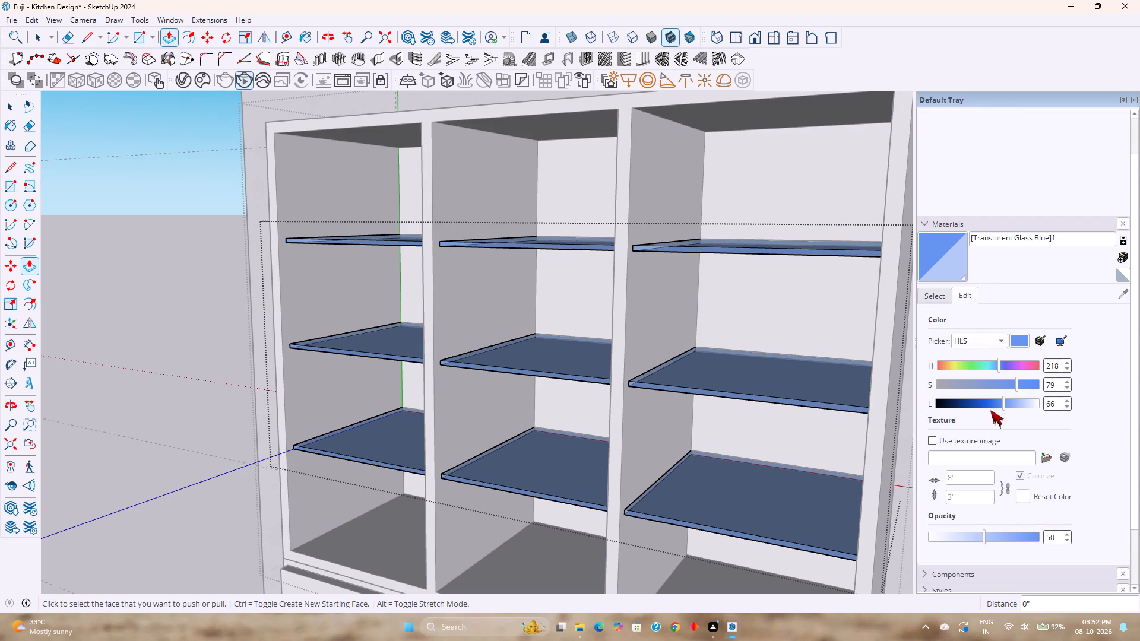
scroll(1003, 404, "up", 3)
scroll(1002, 410, "down", 3)
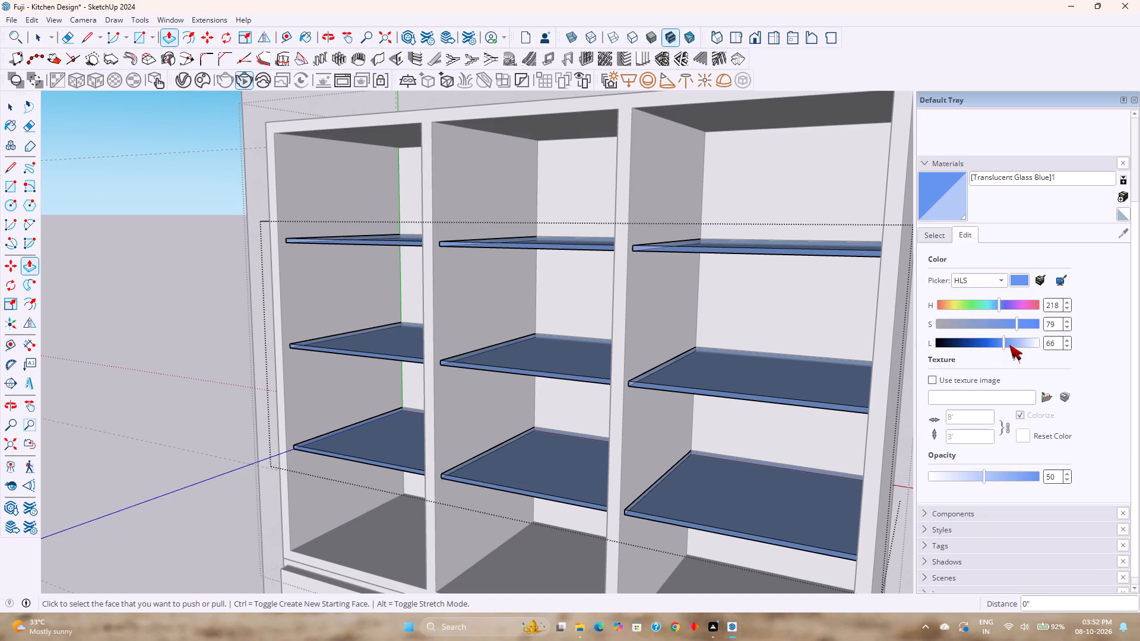
left_click(1009, 345)
left_click_drag(1018, 327, 1005, 330)
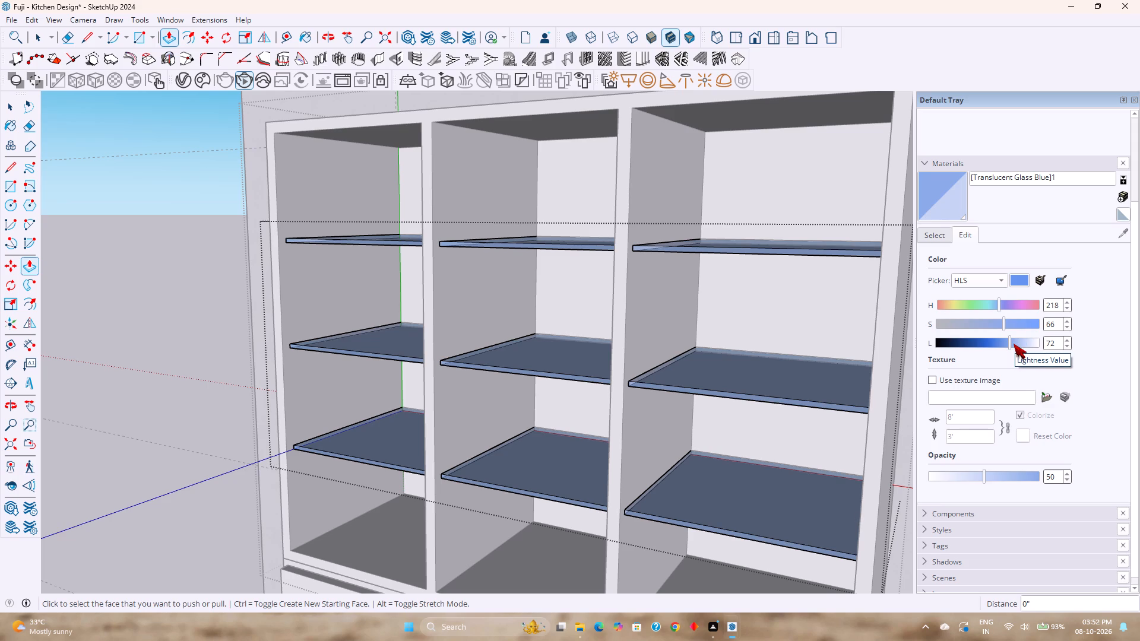
scroll(1018, 342, "up", 3)
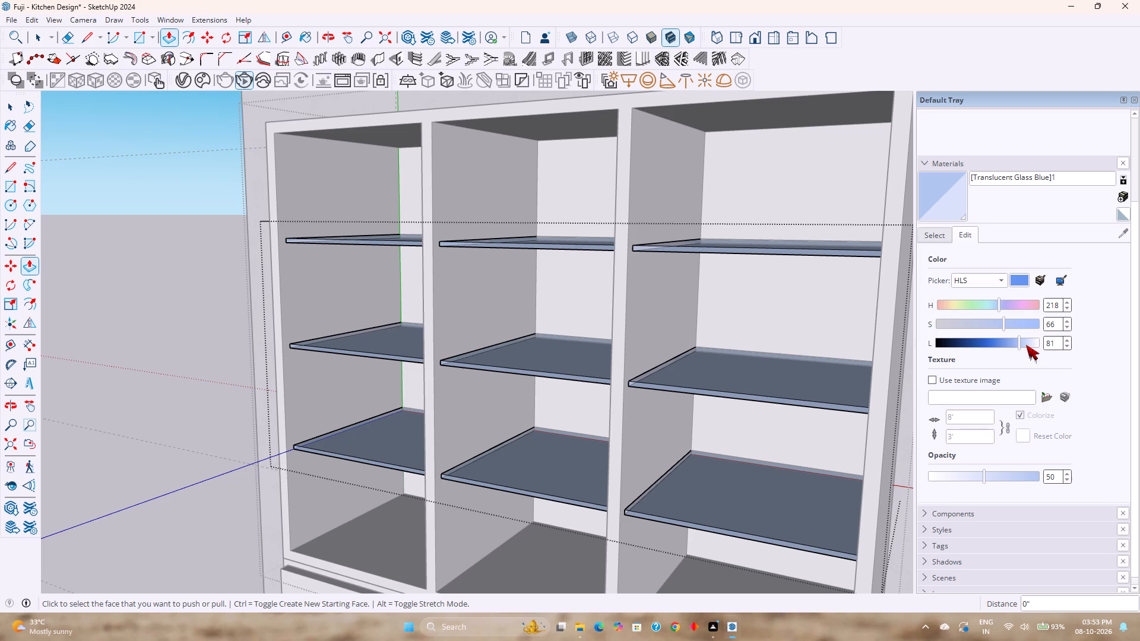
key("Escape")
key("space")
key("Escape")
scroll(1033, 344, "down", 3)
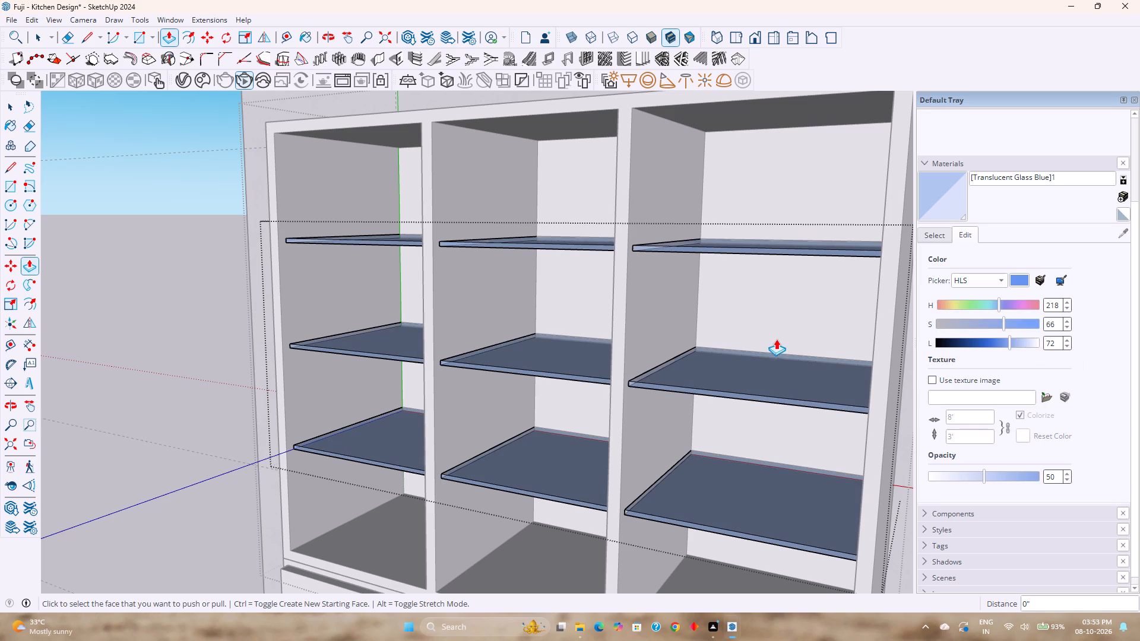
Finish editing the shelf group and return to the whole kitchen model.
key("Escape")
key("space")
key("Escape")
scroll(739, 337, "down", 8)
key("space")
key("space")
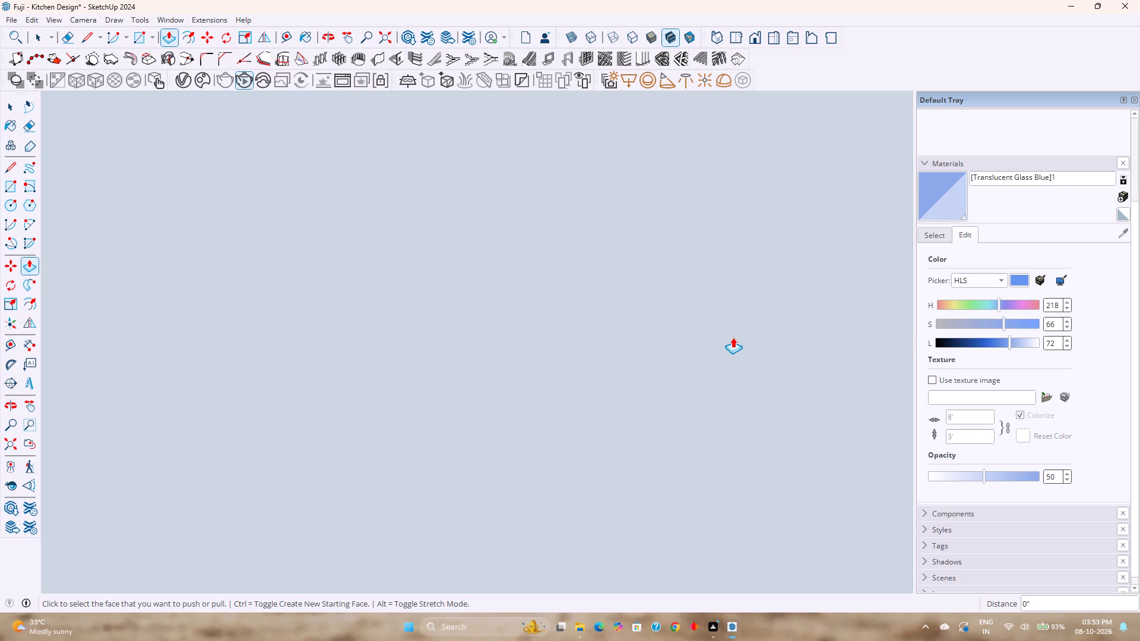
left_click(2, 448)
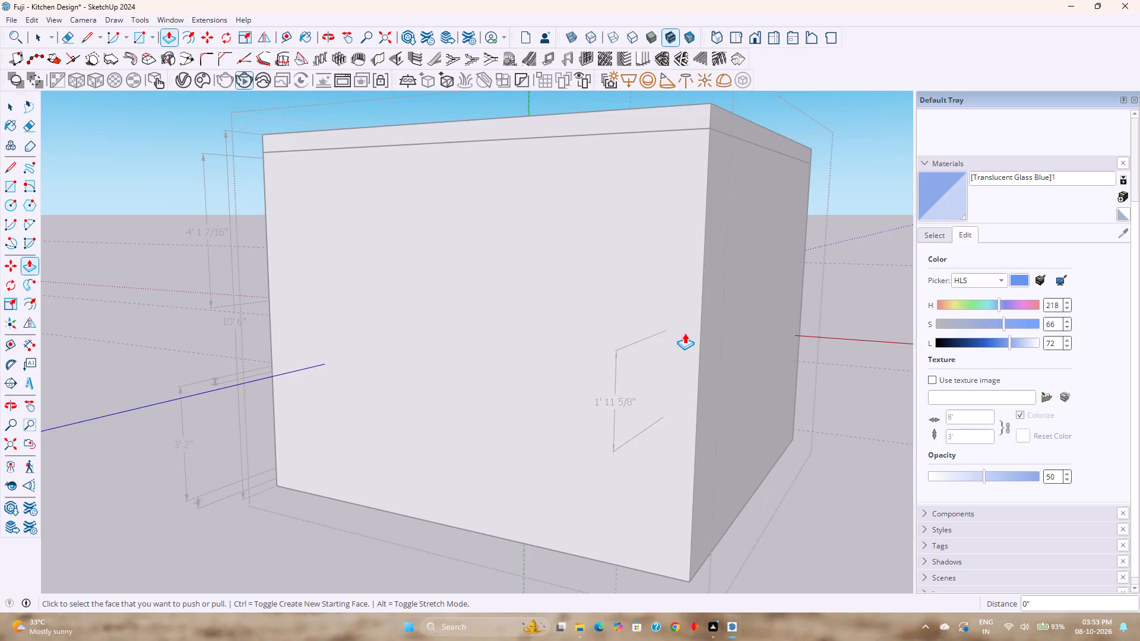
middle_click_drag(323, 323, 1037, 354)
scroll(349, 352, "up", 4)
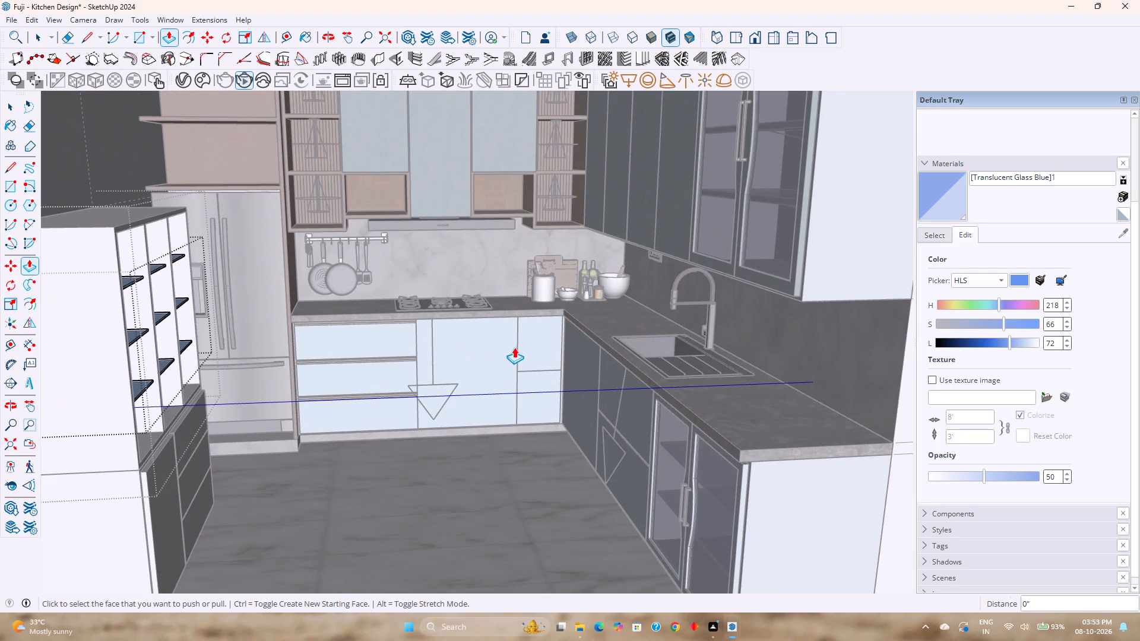
middle_click_drag(512, 350, 477, 360)
middle_click_drag(463, 353, 591, 300, "shift")
middle_click_drag(589, 304, 479, 310)
key("space")
key("space")
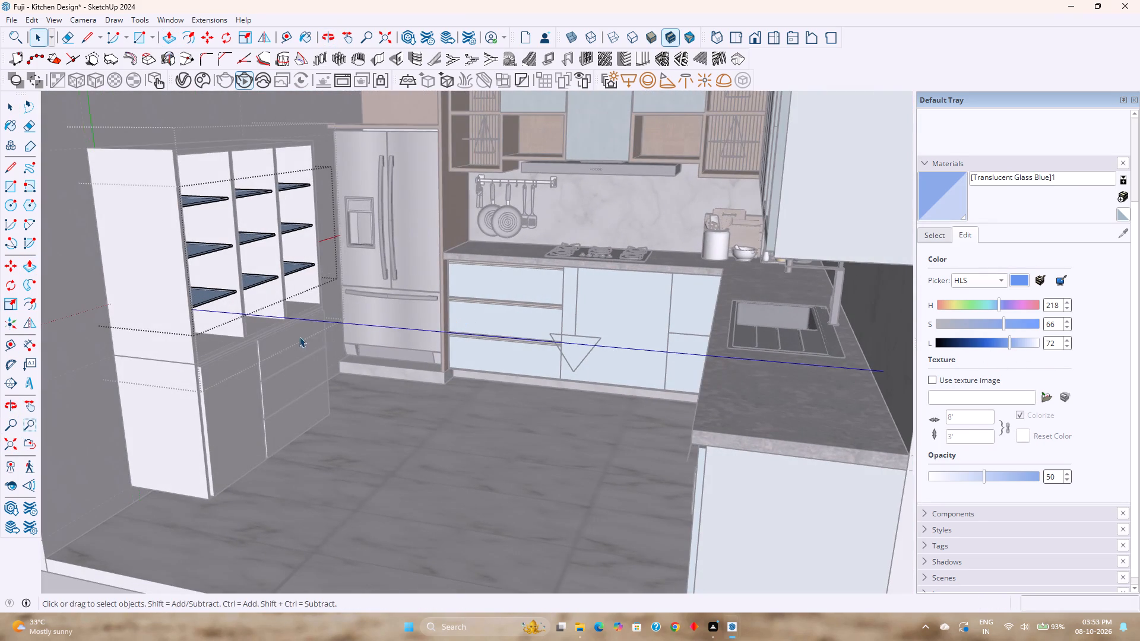
key("Escape")
key("Escape")
Examine the glass shelves in the three-compartment wall unit from several angles.
middle_click_drag(274, 307, 436, 330, "shift")
middle_click_drag(463, 335, 389, 345)
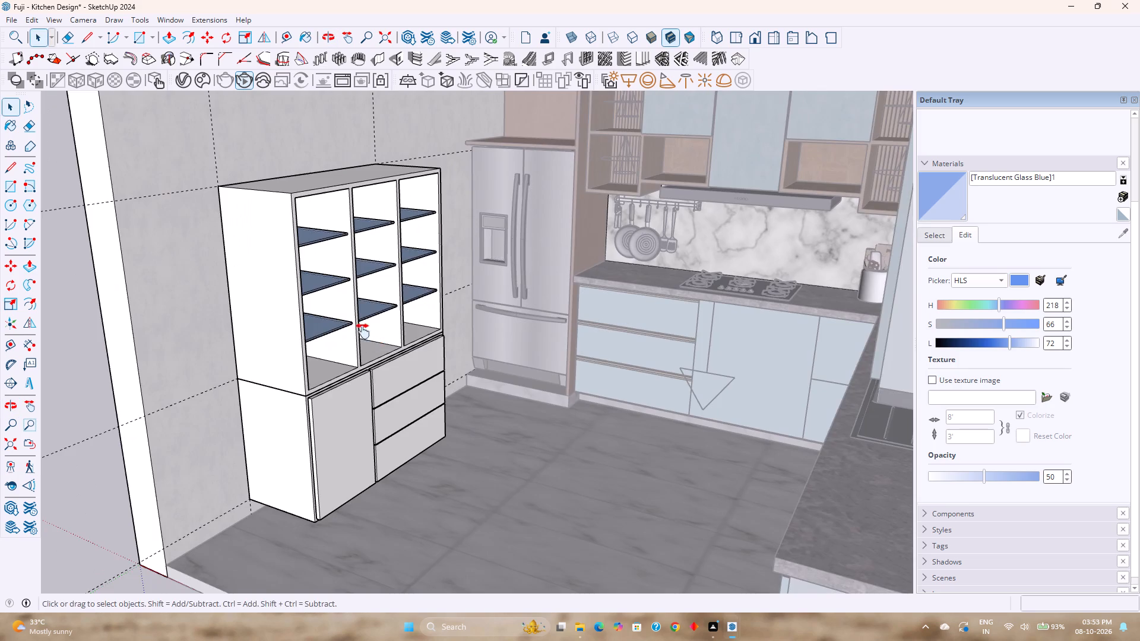
middle_click_drag(360, 331, 547, 369, "shift")
middle_click_drag(552, 370, 429, 340)
middle_click_drag(407, 315, 592, 415, "shift")
middle_click_drag(605, 417, 511, 396)
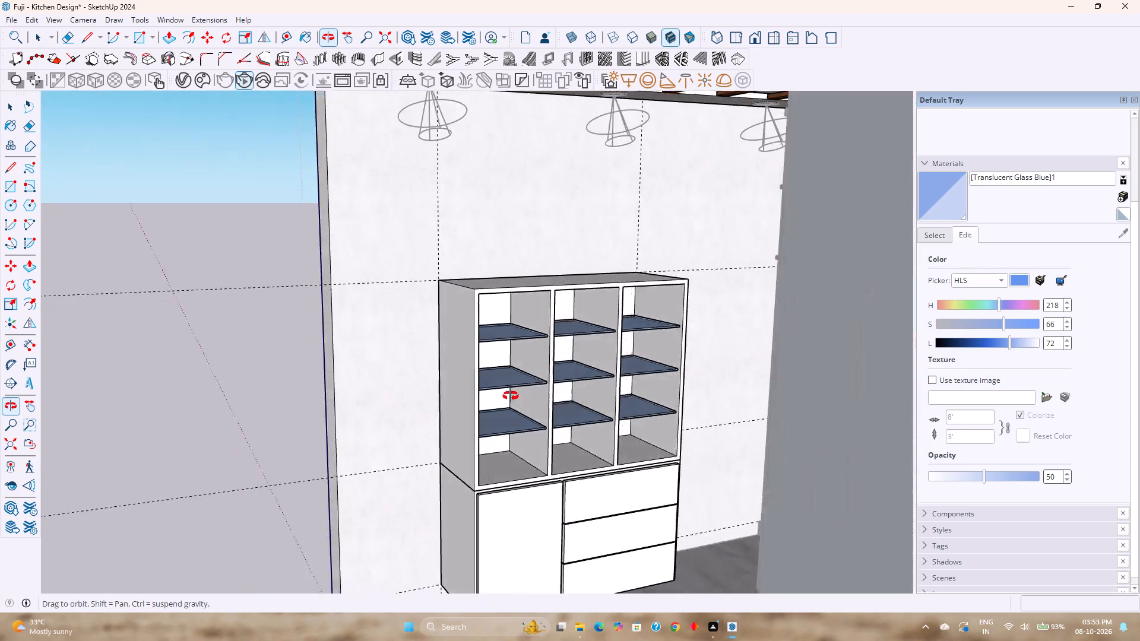
middle_click_drag(511, 396, 540, 397)
scroll(549, 381, "up", 4)
middle_click_drag(569, 380, 617, 401, "shift")
middle_click_drag(612, 401, 538, 386)
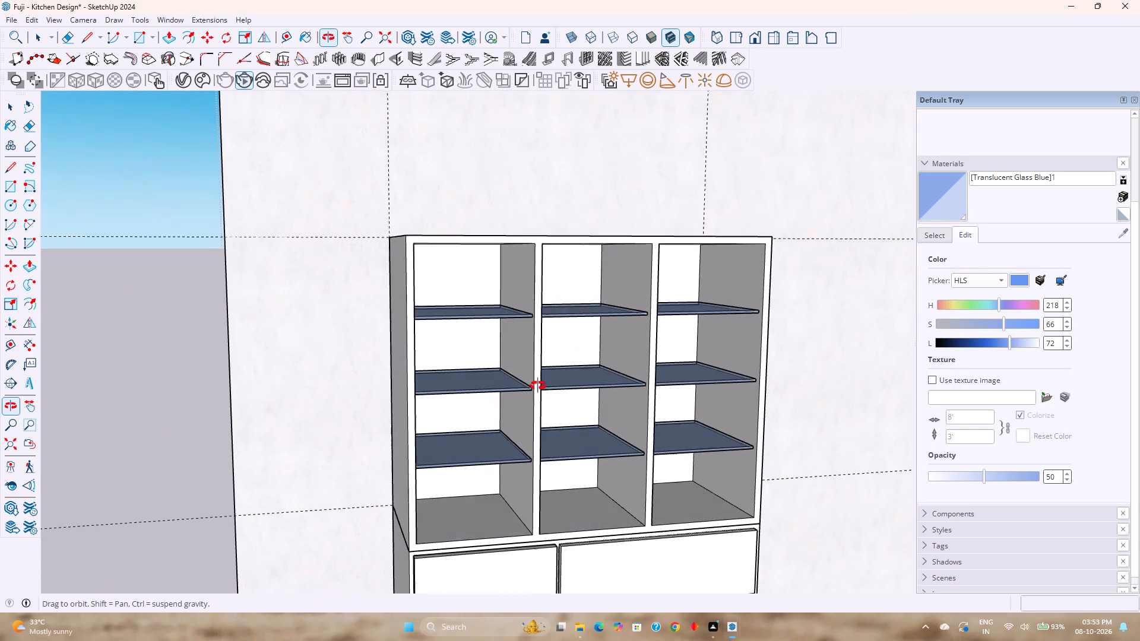
middle_click_drag(538, 386, 538, 385)
middle_click_drag(546, 383, 672, 402, "shift")
middle_click_drag(685, 401, 584, 402)
middle_click_drag(630, 400, 454, 375, "shift")
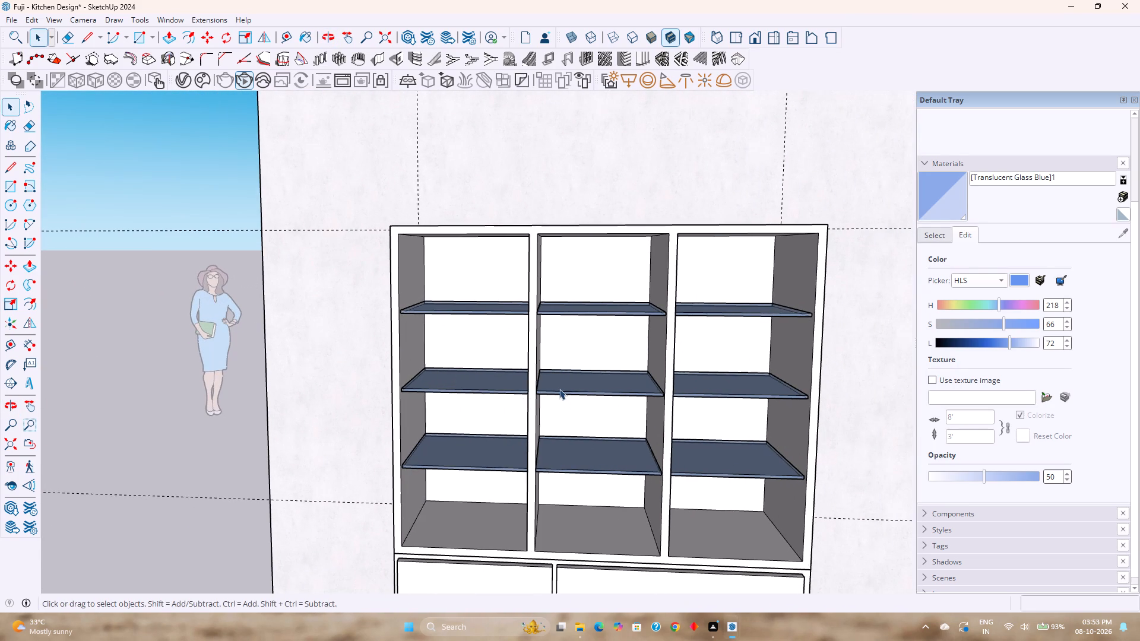
middle_click_drag(638, 379, 569, 363, "shift")
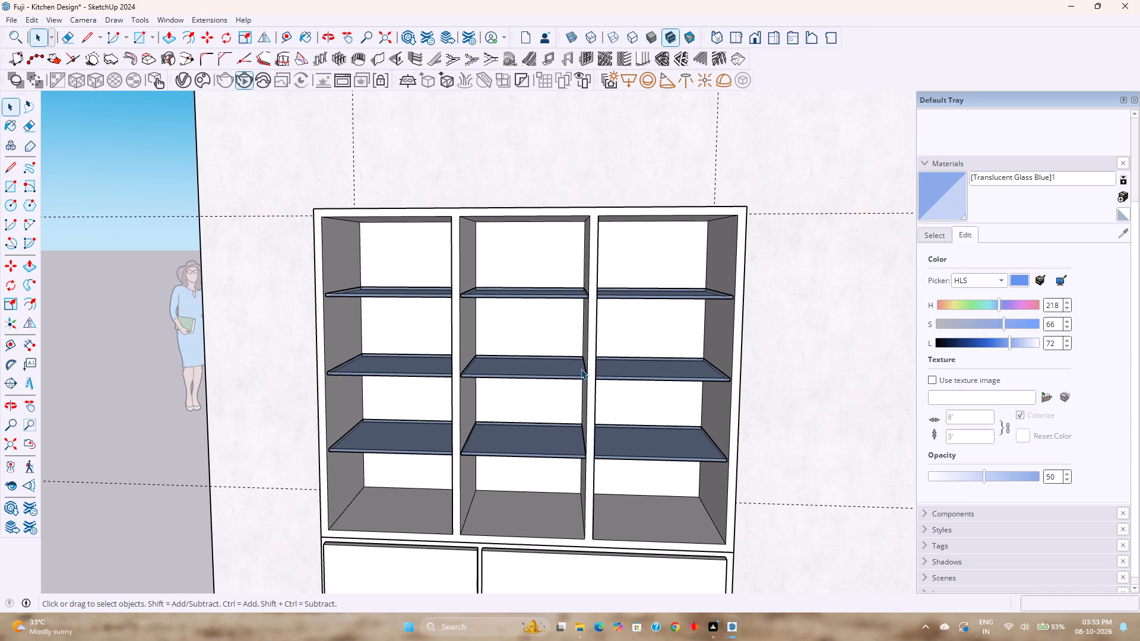
Delete all the construction guides from the kitchen model.
scroll(581, 370, "down", 1)
scroll(581, 370, "up", 1)
scroll(190, 410, "up", 1)
middle_click_drag(193, 410, 249, 432)
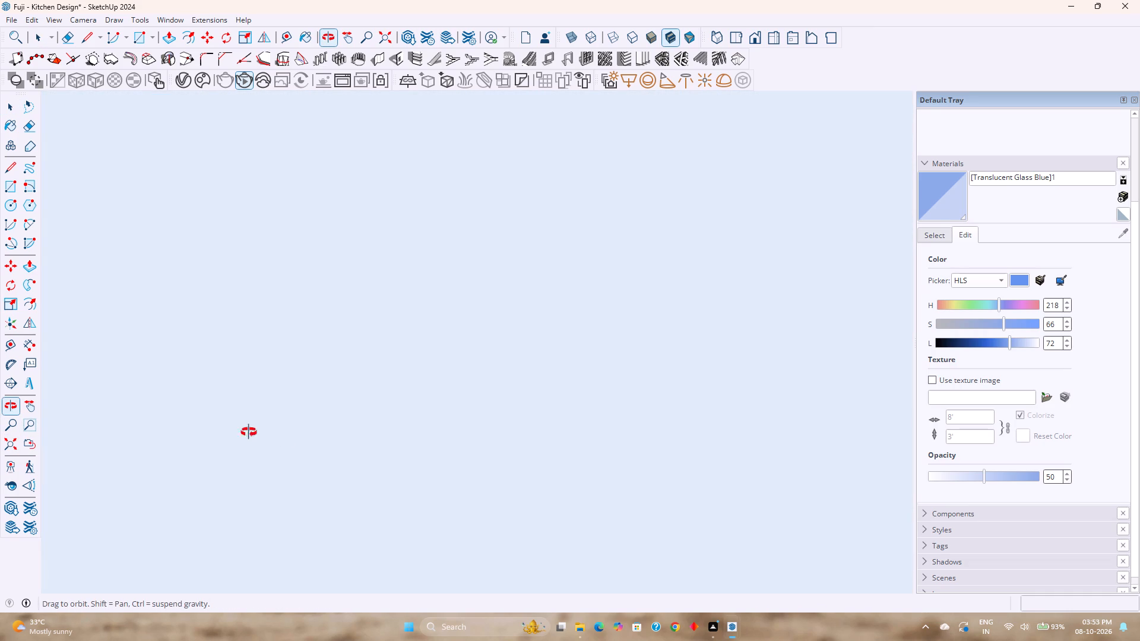
middle_click_drag(249, 432, 1003, 474)
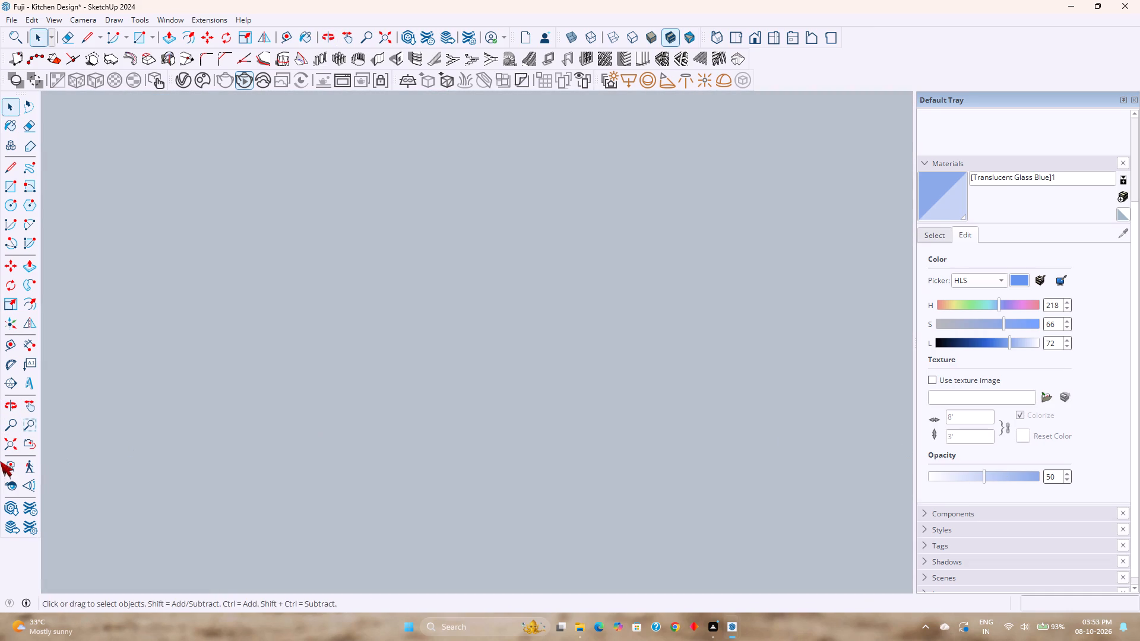
left_click(3, 452)
scroll(634, 249, "up", 2)
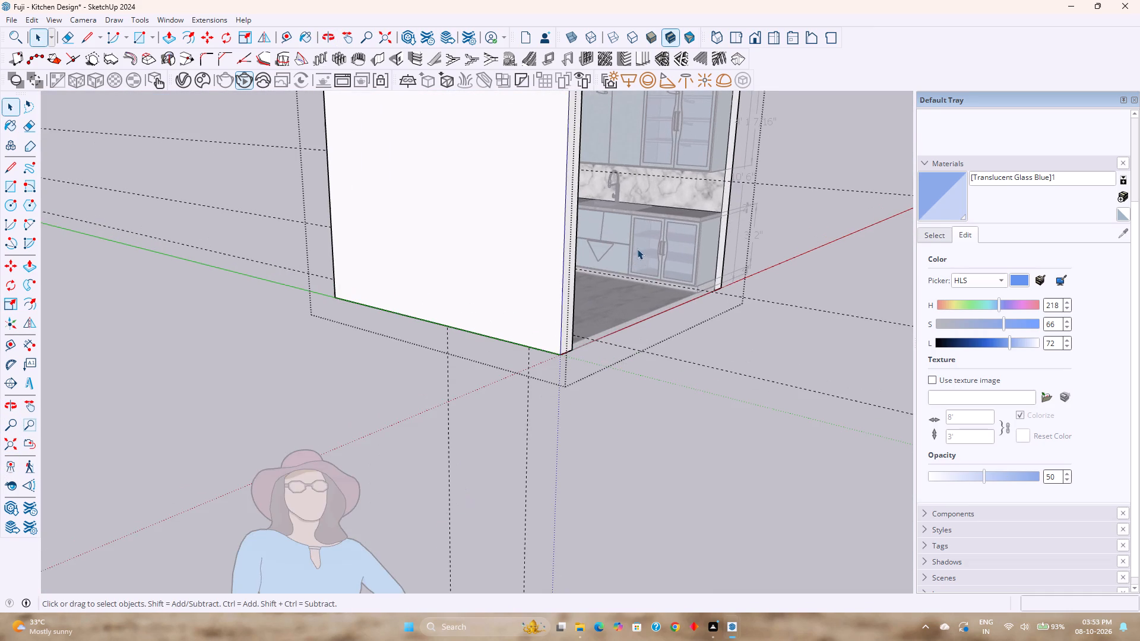
middle_click_drag(630, 303, 312, 325)
middle_click_drag(384, 332, 484, 424, "shift")
middle_click_drag(533, 405, 409, 358)
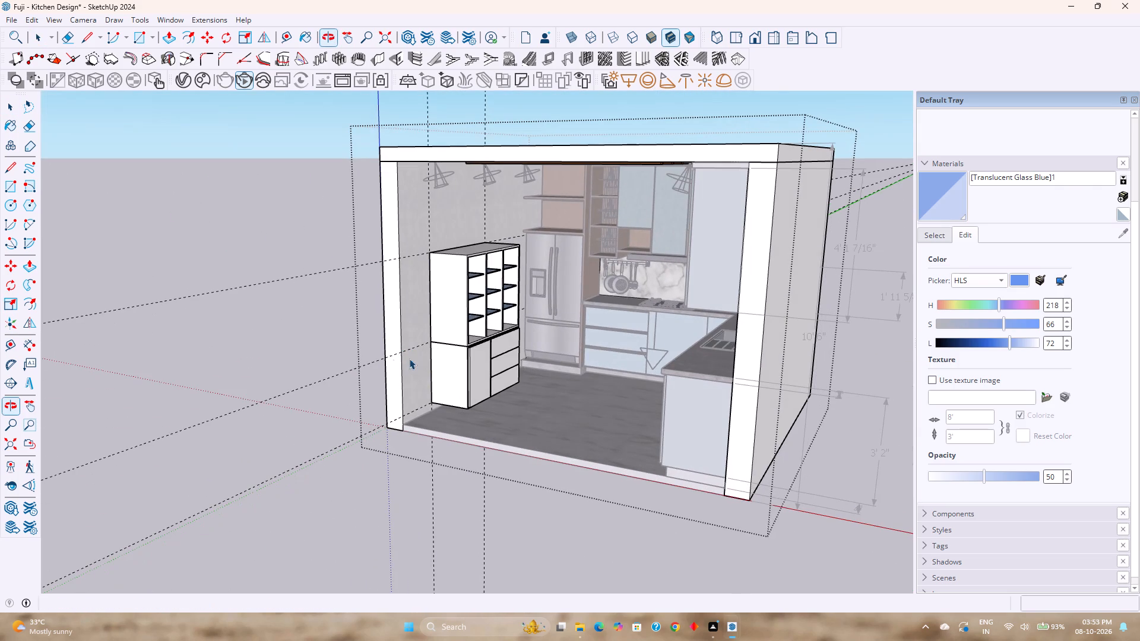
left_click(22, 20)
left_click(26, 20)
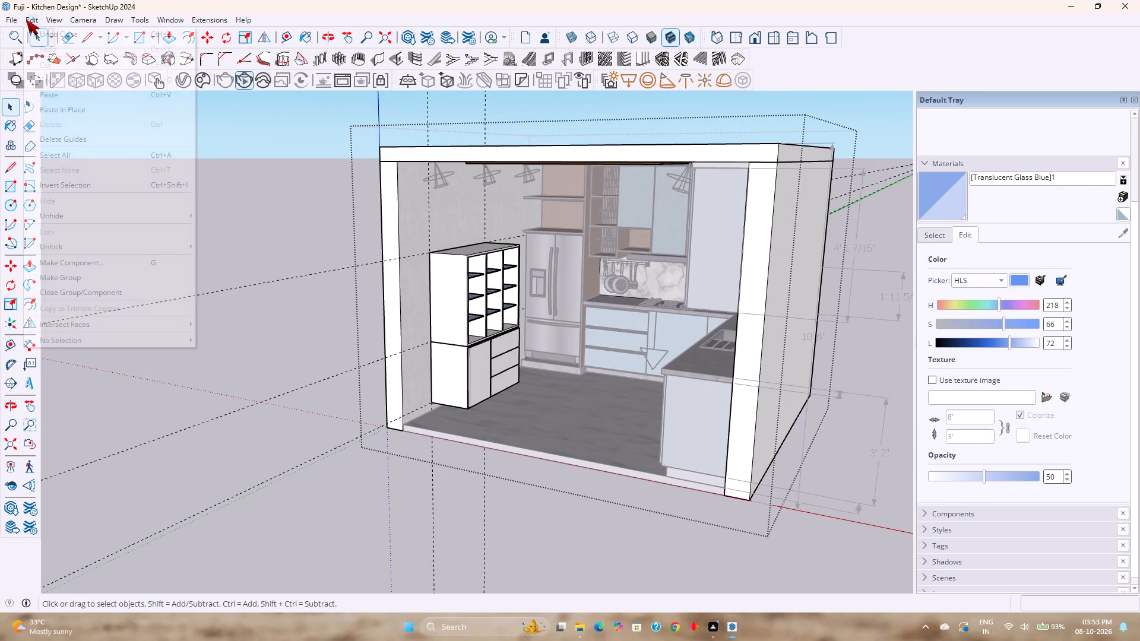
left_click(68, 147)
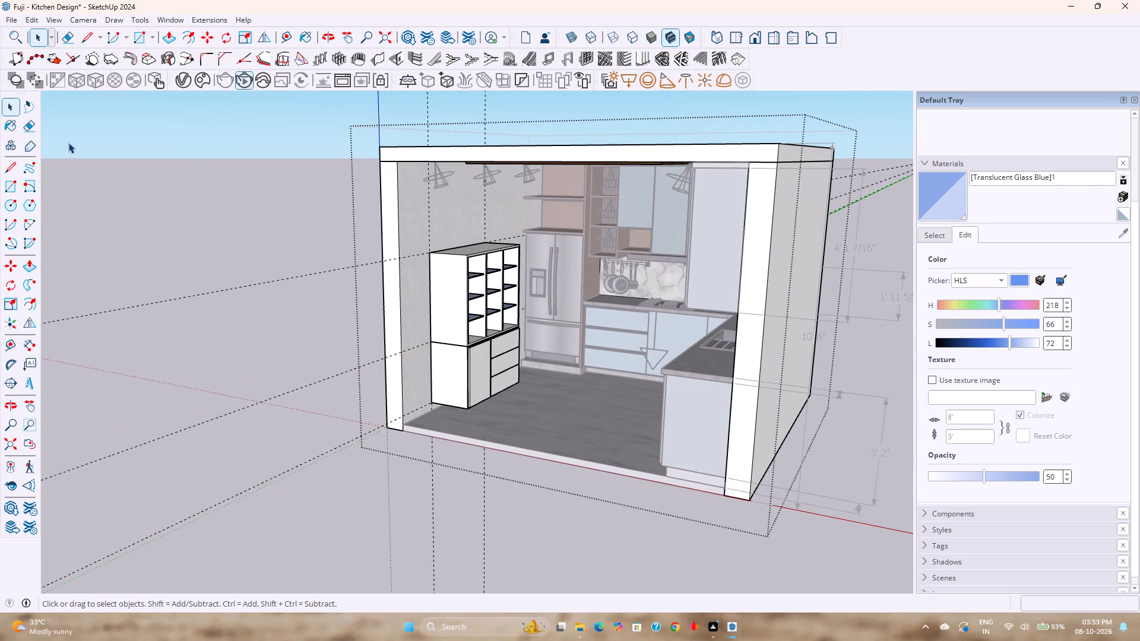
left_click(33, 20)
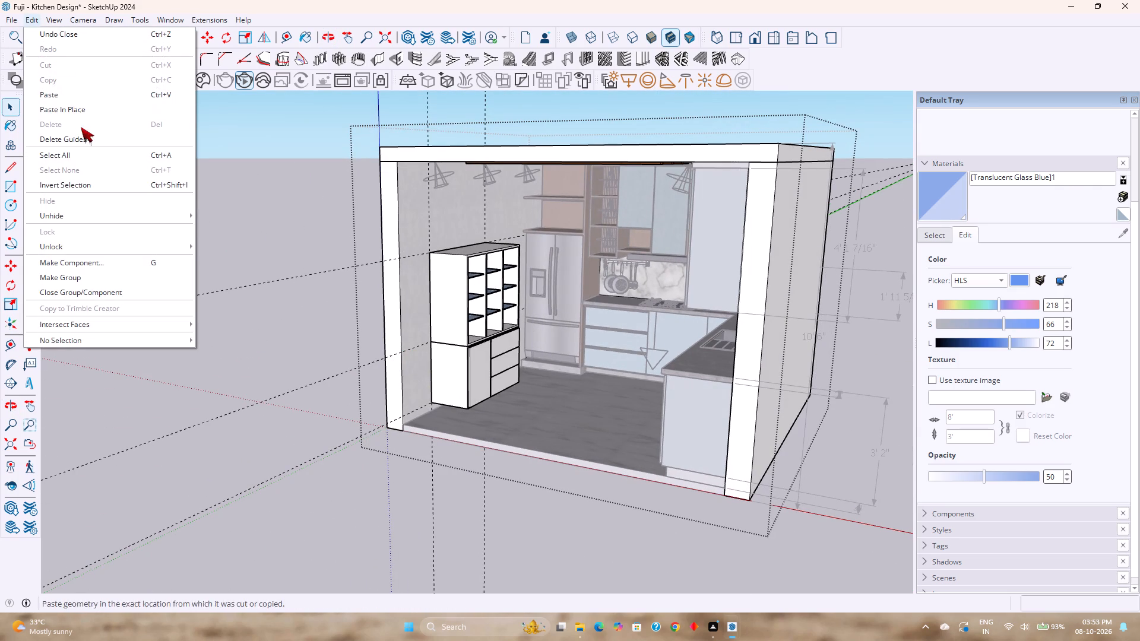
left_click(83, 139)
Draw a rectangle about 3' 4" by 1' 4 3/16" across the front opening of the wall unit's left compartment.
scroll(387, 245, "up", 4)
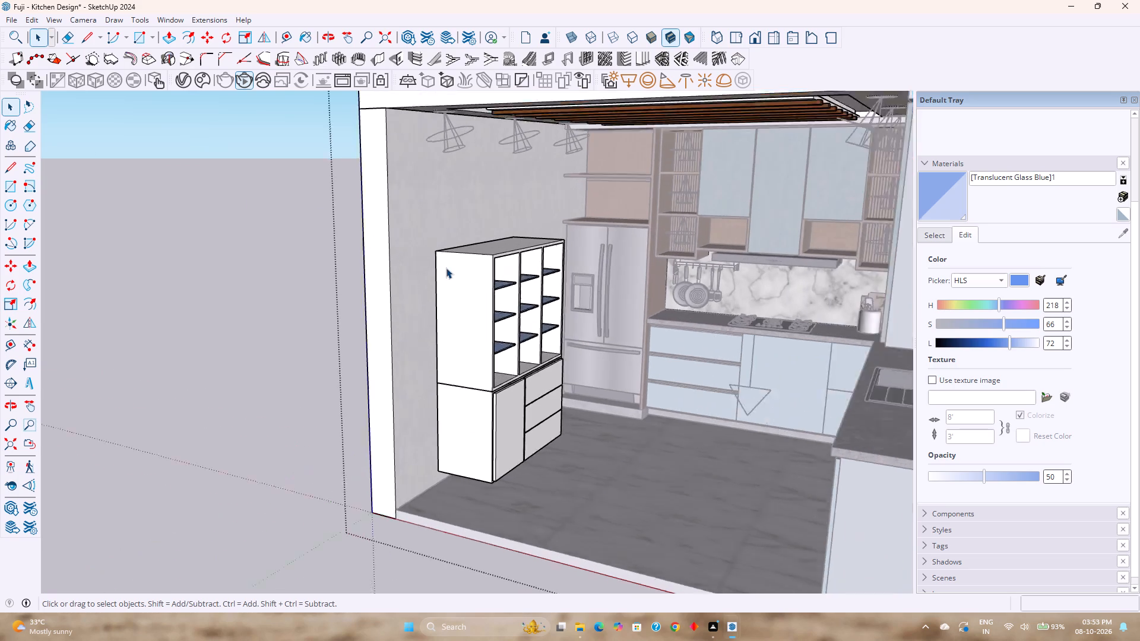
scroll(446, 268, "up", 1)
middle_click_drag(446, 268, 371, 271)
scroll(458, 272, "up", 7)
middle_click_drag(473, 278, 381, 272)
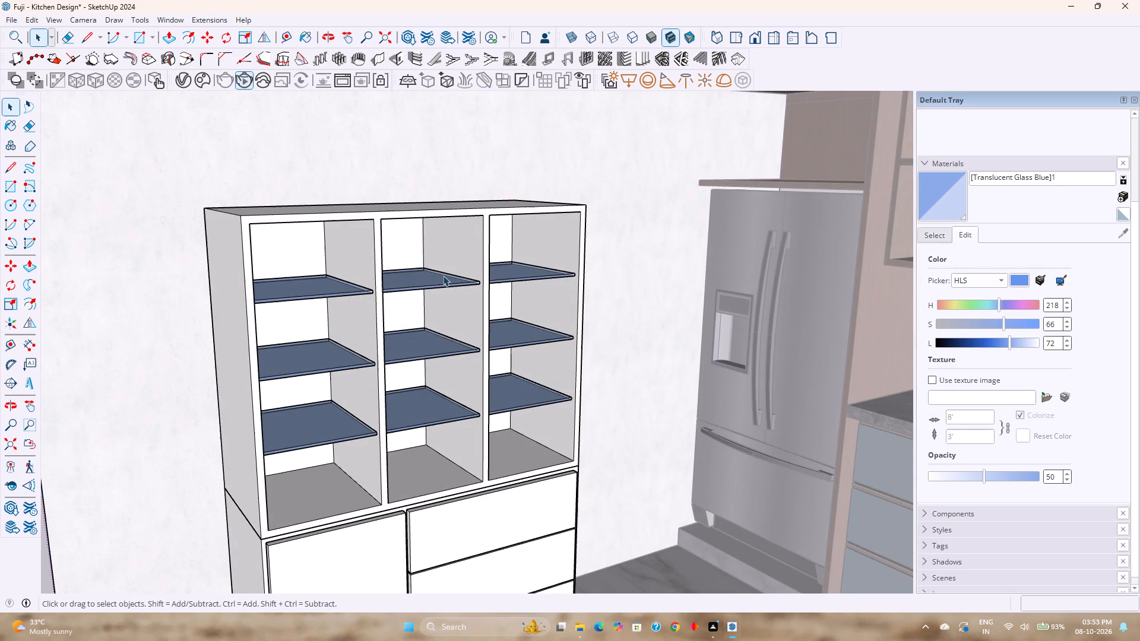
middle_click_drag(452, 275, 563, 296, "shift")
middle_click_drag(569, 296, 649, 267)
middle_click_drag(661, 278, 600, 266)
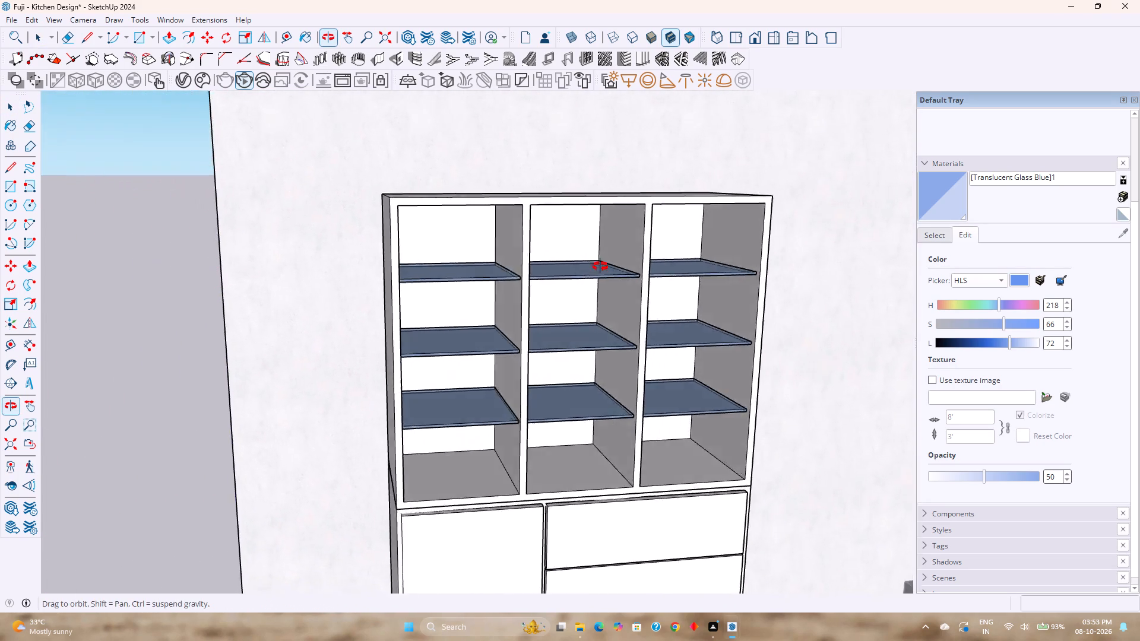
middle_click_drag(600, 266, 609, 286)
middle_click_drag(606, 294, 587, 272, "shift")
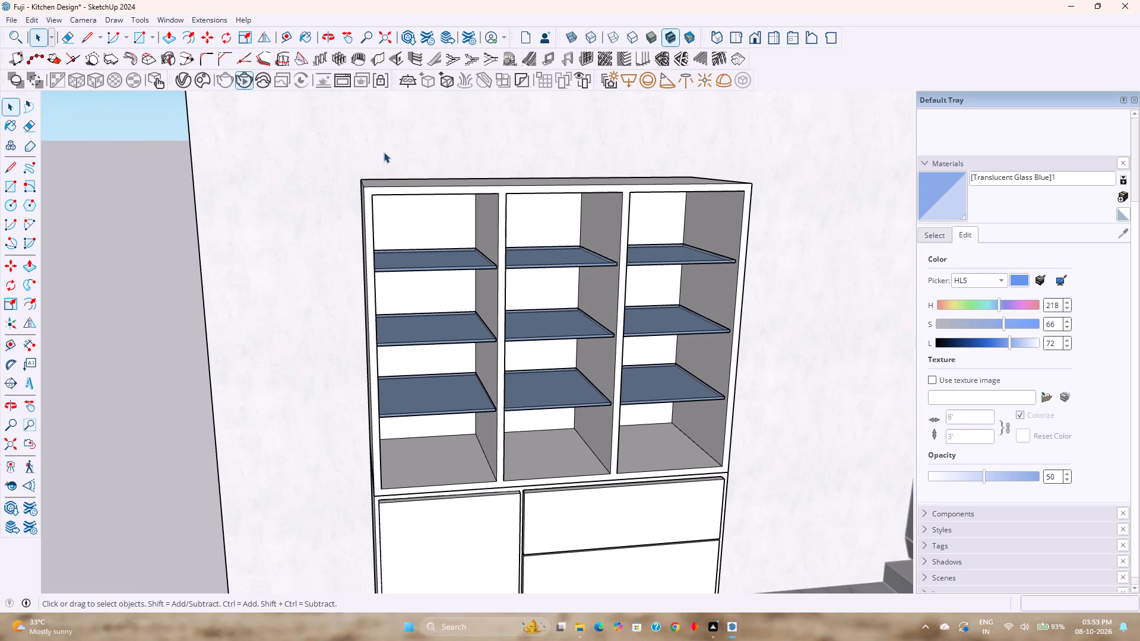
middle_click_drag(520, 360, 502, 356)
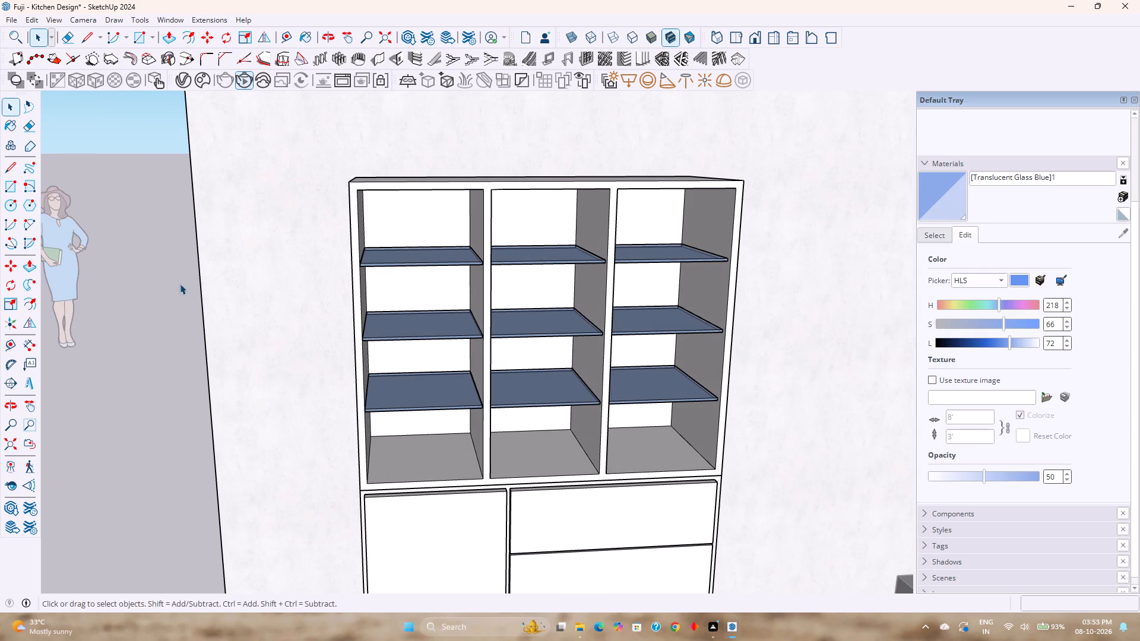
left_click(134, 40)
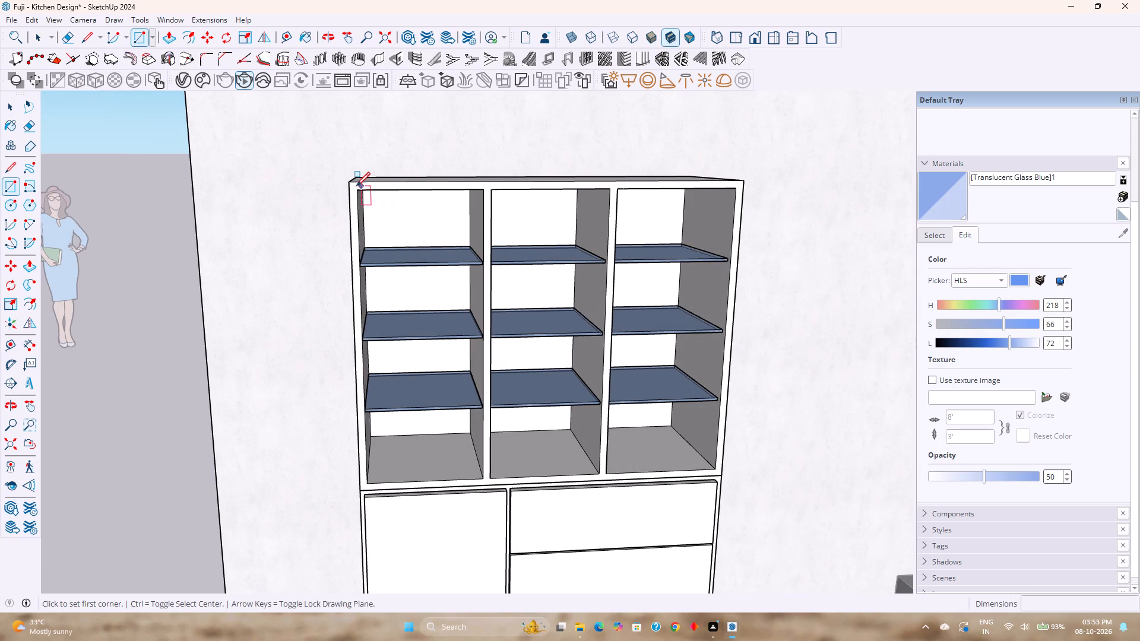
left_click(357, 191)
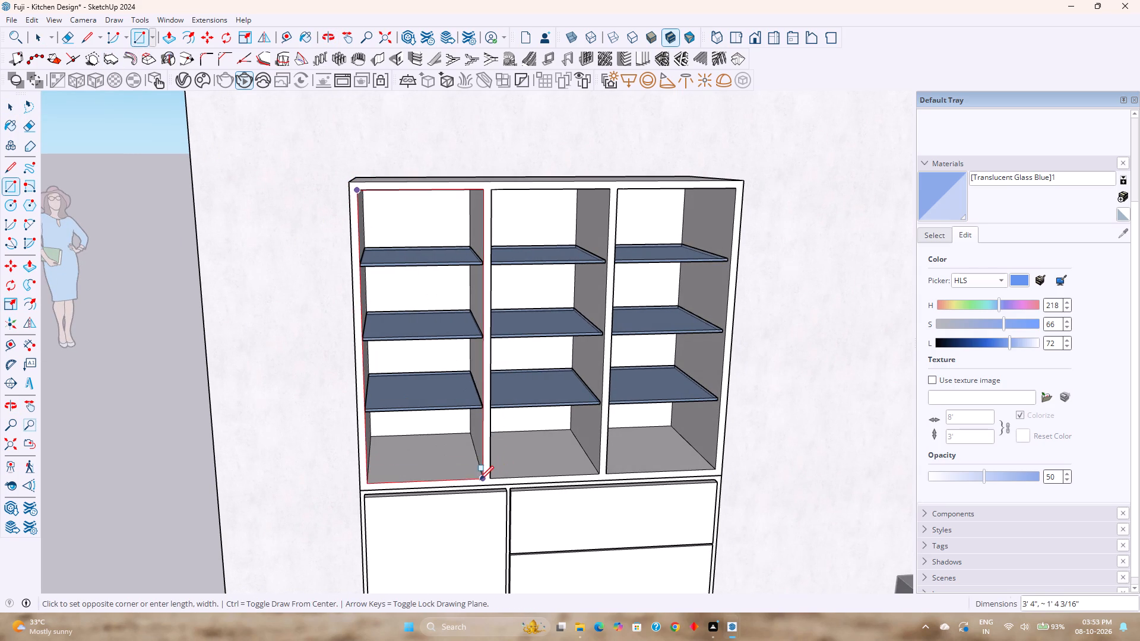
left_click(479, 480)
Turn the new rectangular face and its edges into a component with the definition name 13.
key("space")
double_click(422, 400)
right_click(422, 400)
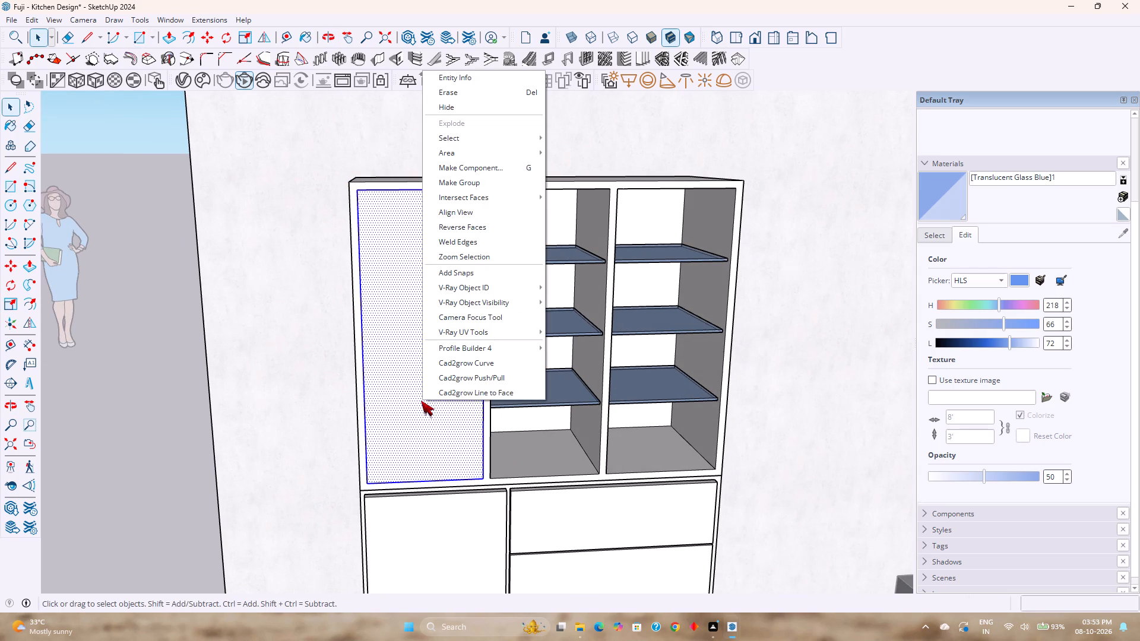
left_click(484, 172)
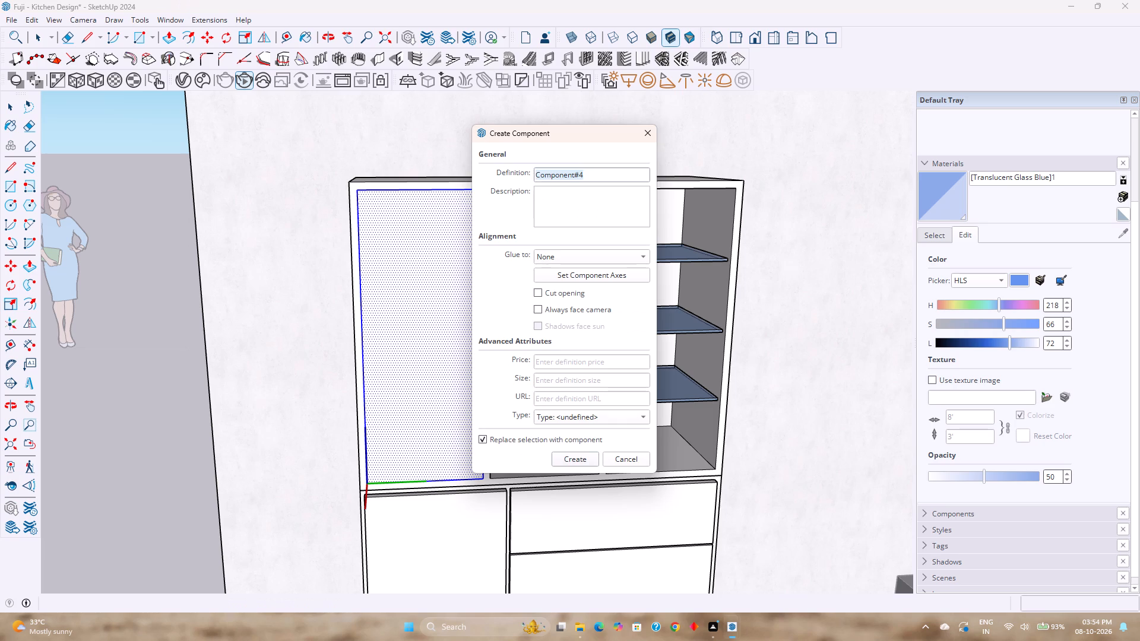
key("1")
key("3")
key("Return")
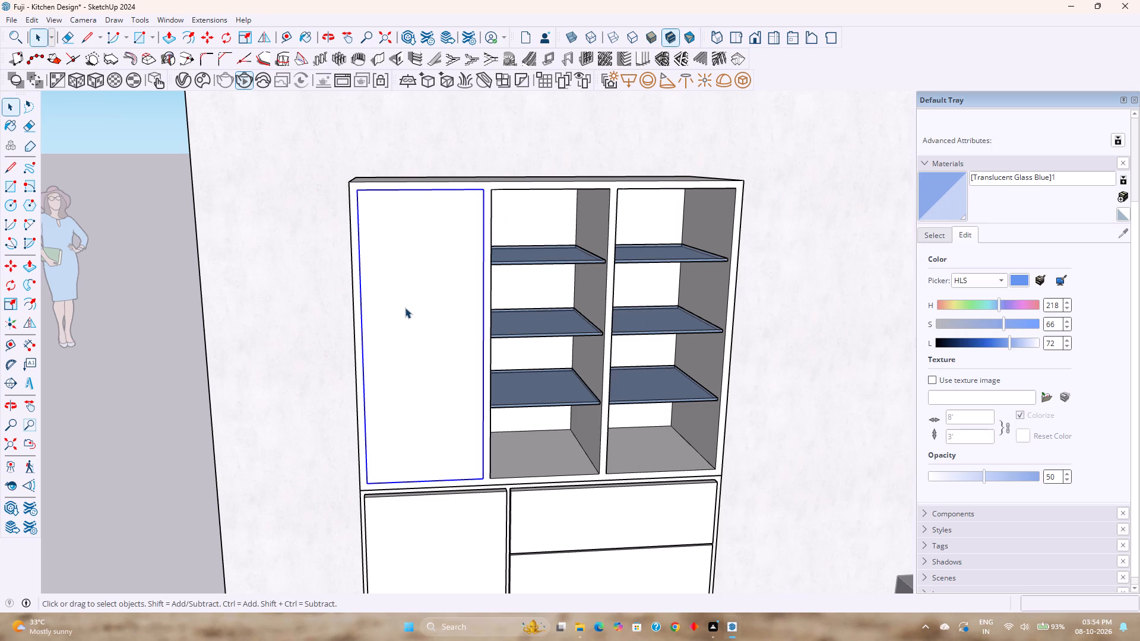
double_click(404, 307)
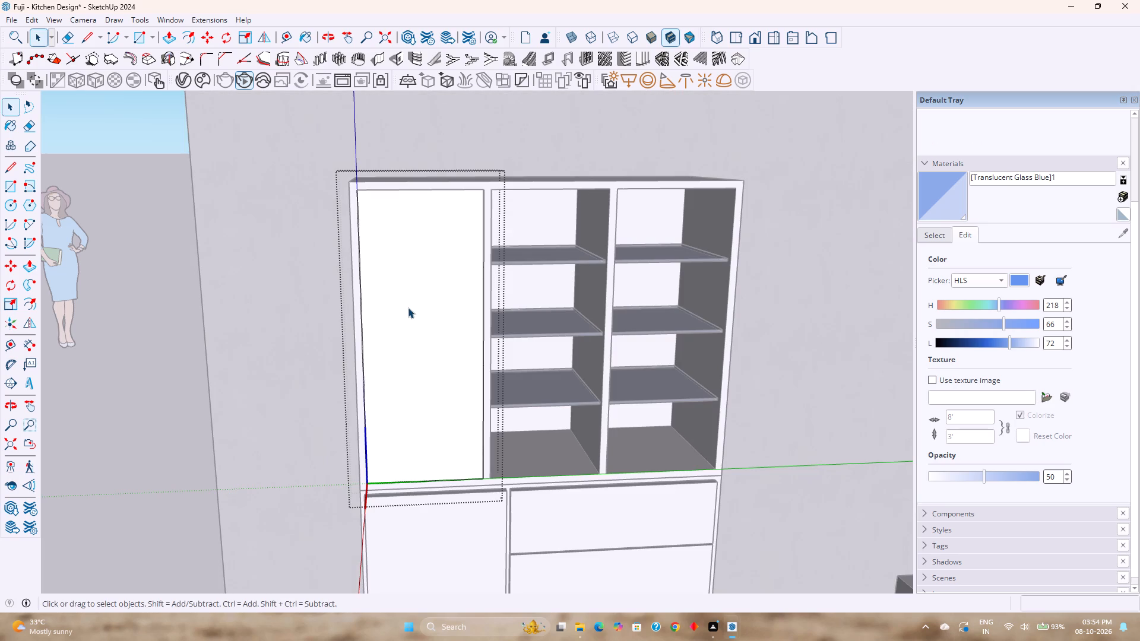
key("Escape")
Copy the front panel component onto the openings of the right and middle compartments.
left_click(438, 291)
key("m")
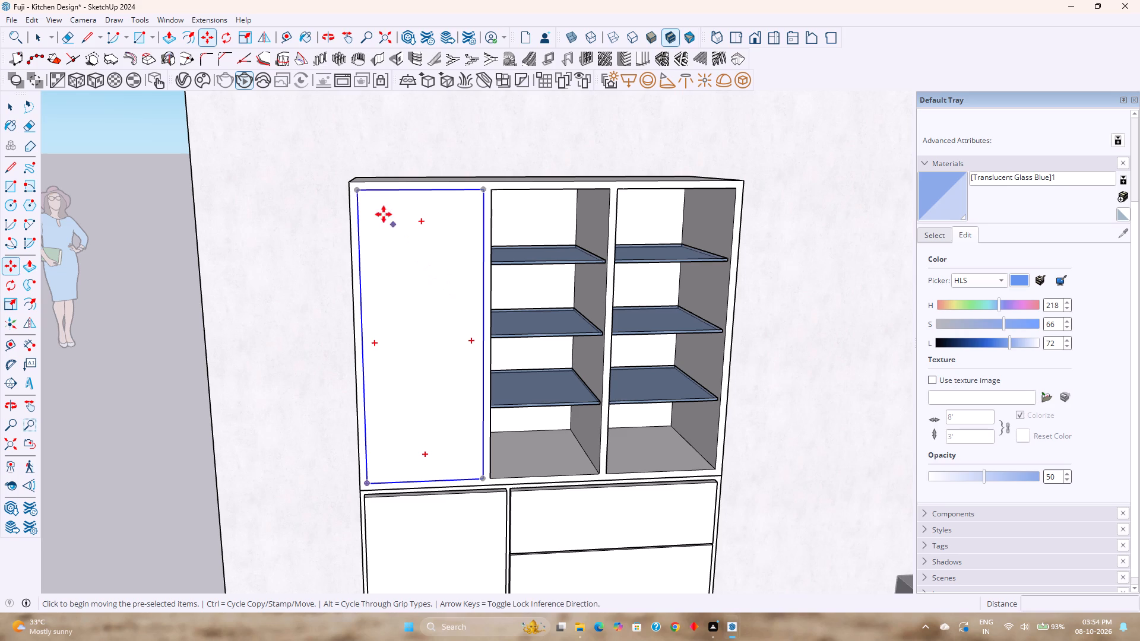
left_click(360, 189)
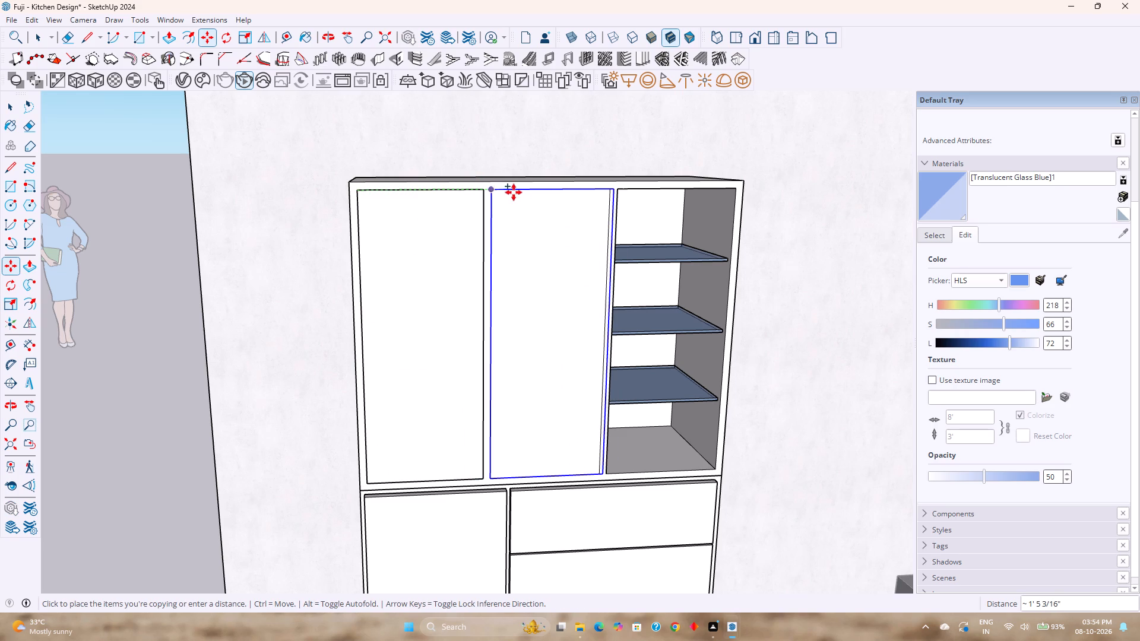
left_click(623, 192)
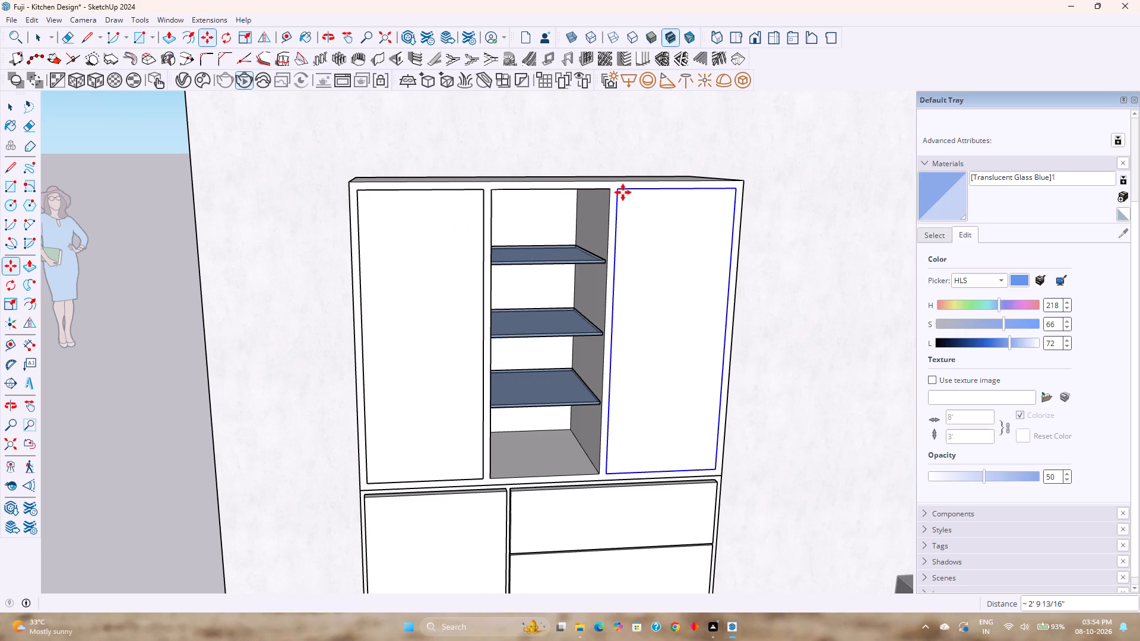
left_click(620, 190)
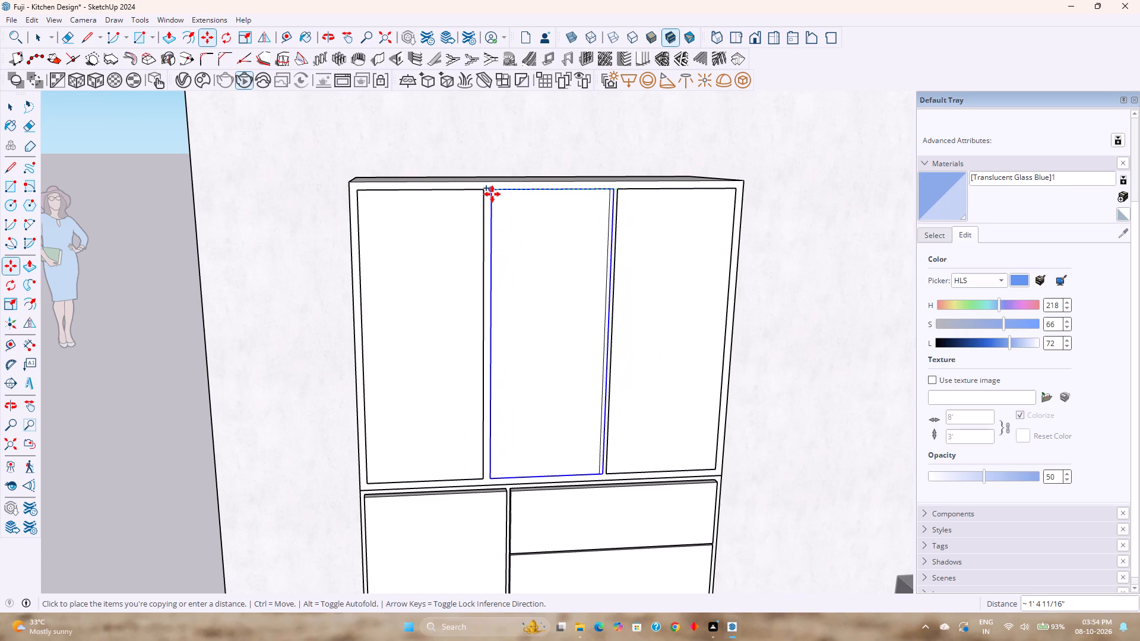
left_click(492, 194)
Scale the middle front panel's width to about 0.97 so it fits its compartment, and return to the whole kitchen model.
key("s")
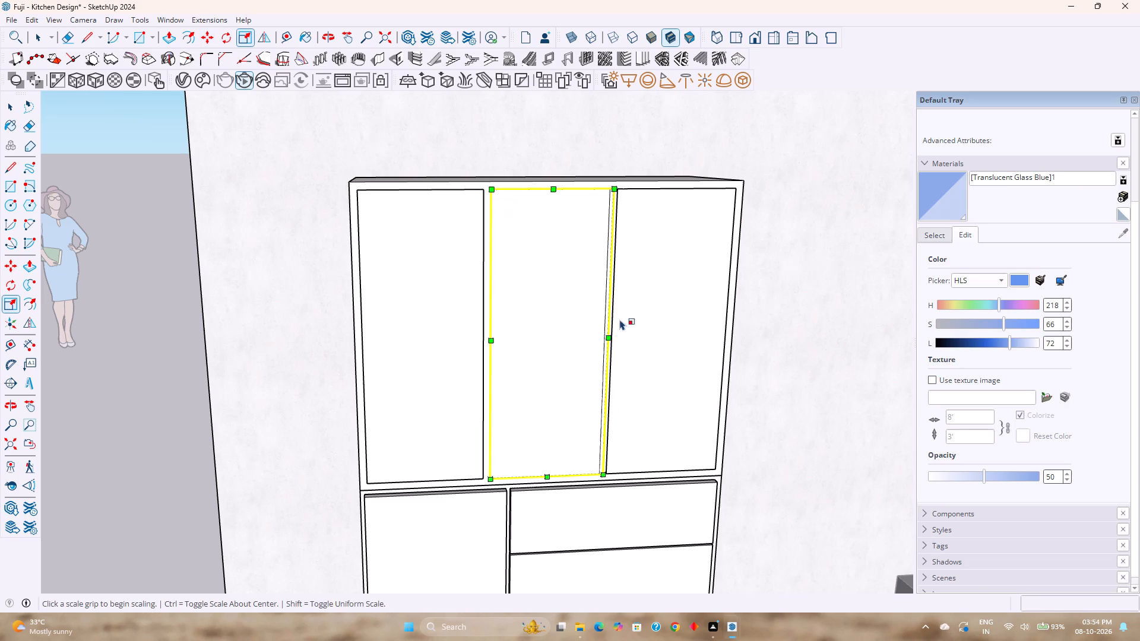
left_click(608, 337)
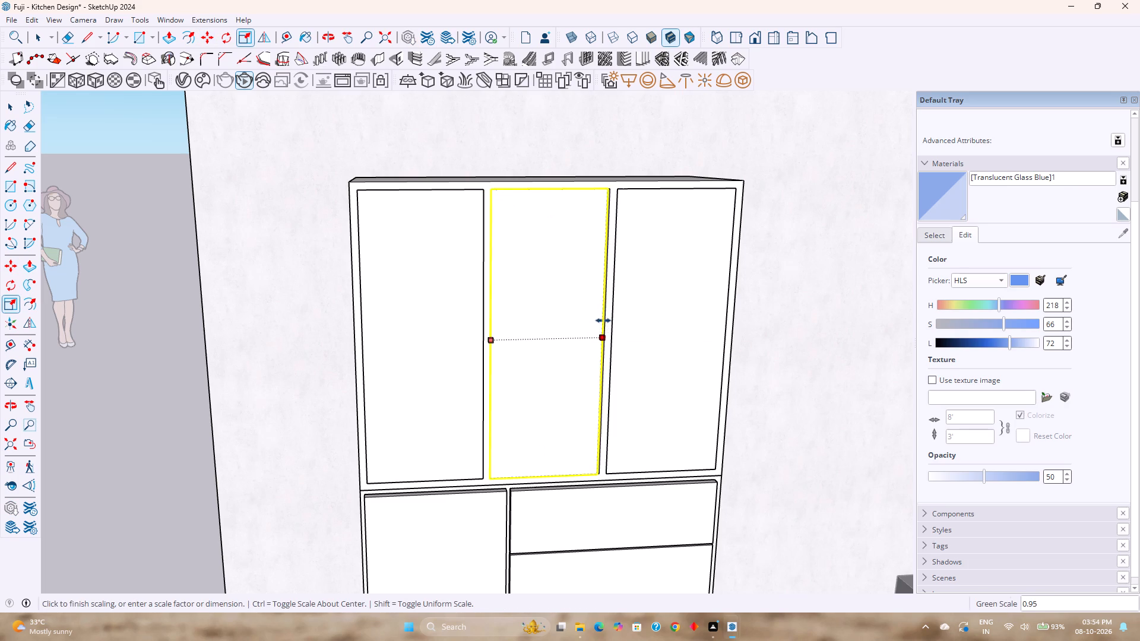
scroll(605, 315, "up", 13)
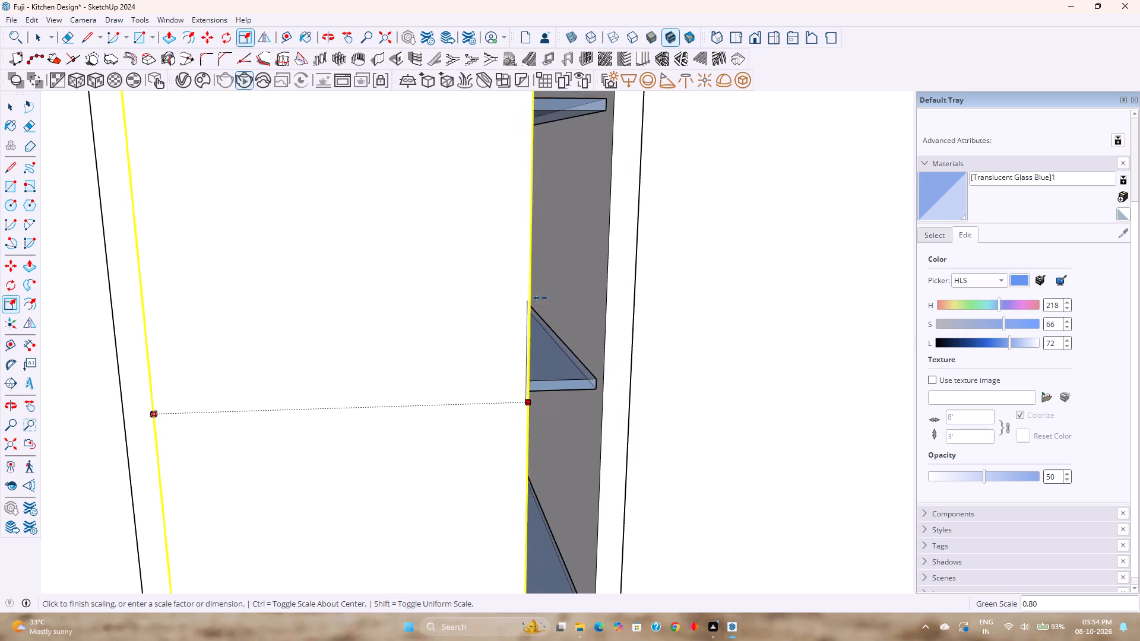
scroll(625, 298, "up", 3)
middle_click_drag(626, 298, 390, 294)
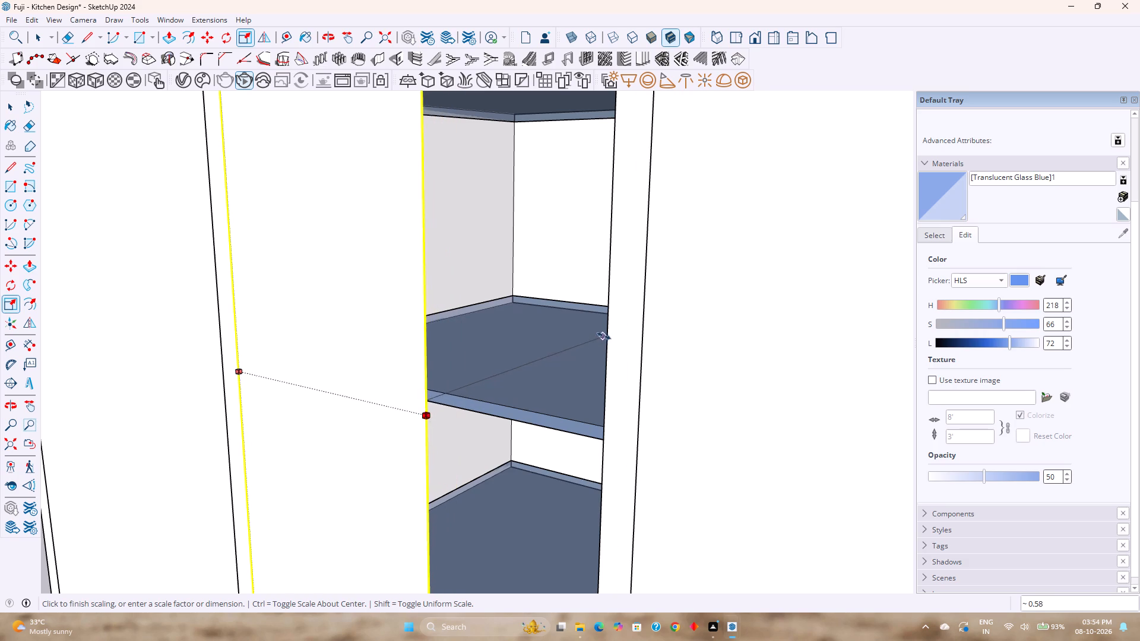
scroll(609, 313, "down", 11)
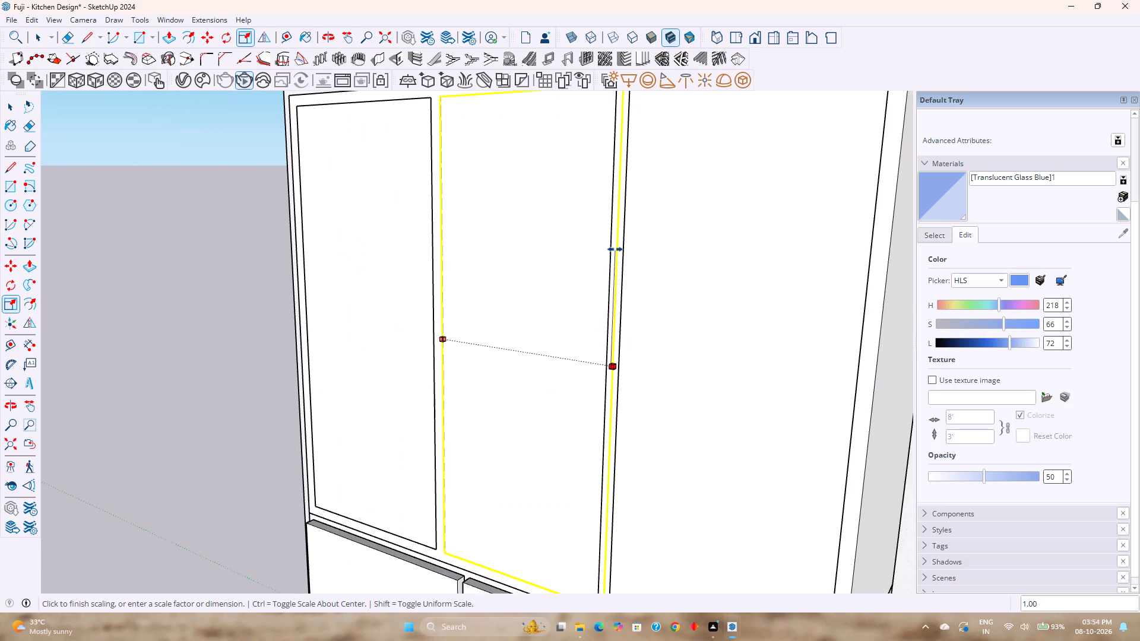
middle_click_drag(615, 249, 592, 481, "shift")
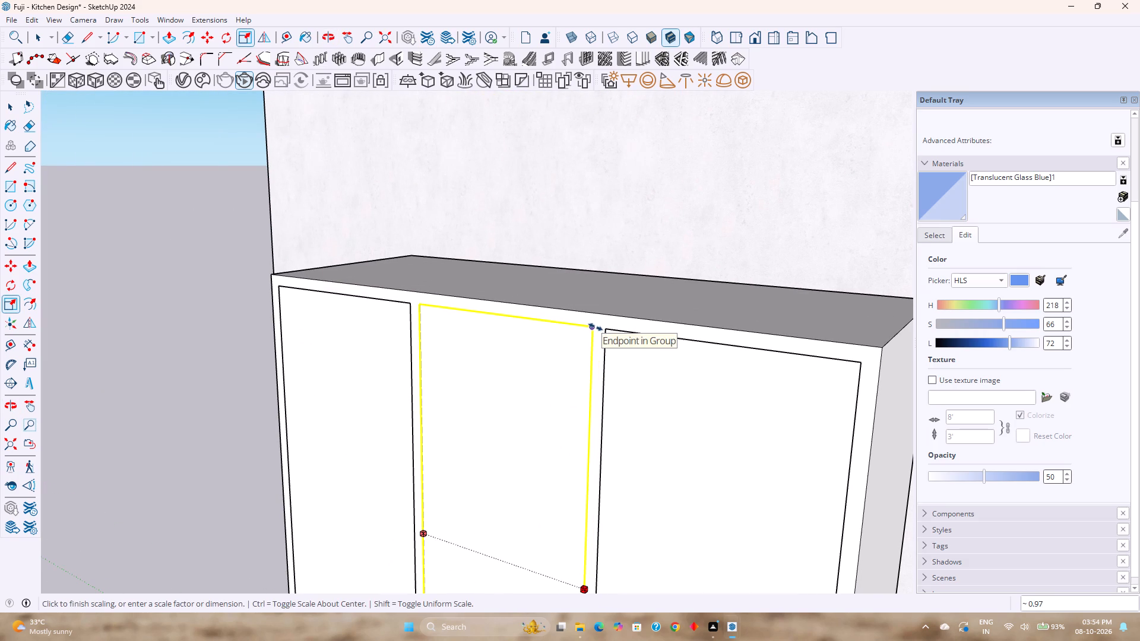
left_click(595, 327)
scroll(492, 398, "down", 2)
middle_click_drag(492, 398, 627, 328)
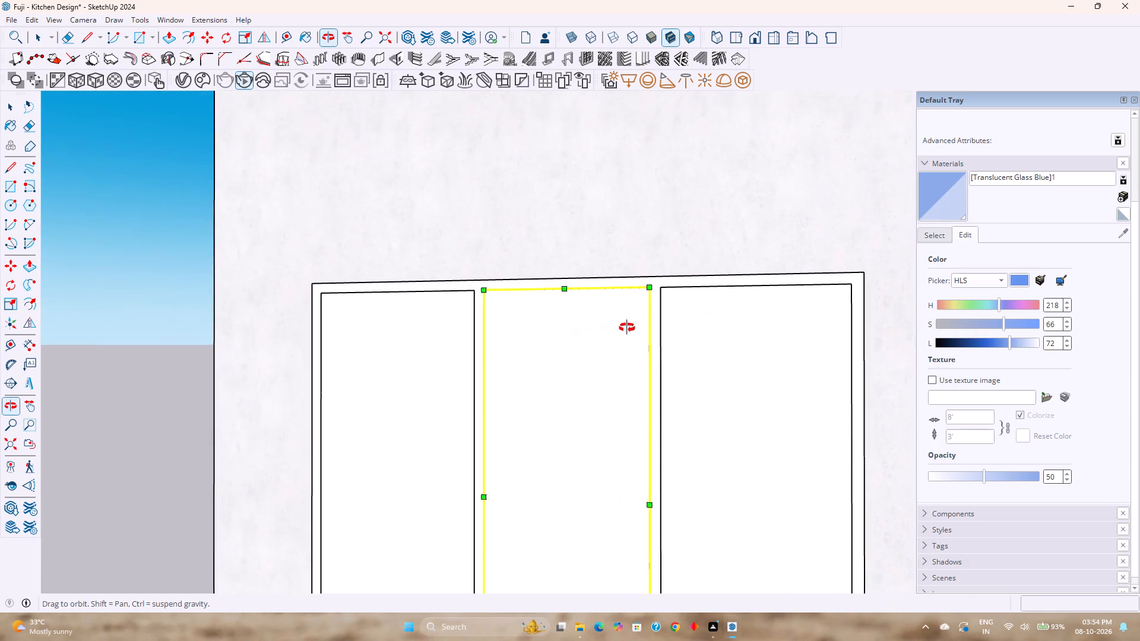
middle_click_drag(627, 328, 631, 328)
scroll(634, 337, "down", 3)
middle_click_drag(634, 337, 628, 286, "shift")
middle_click_drag(625, 290, 618, 322)
scroll(625, 290, "down", 1)
key("Escape")
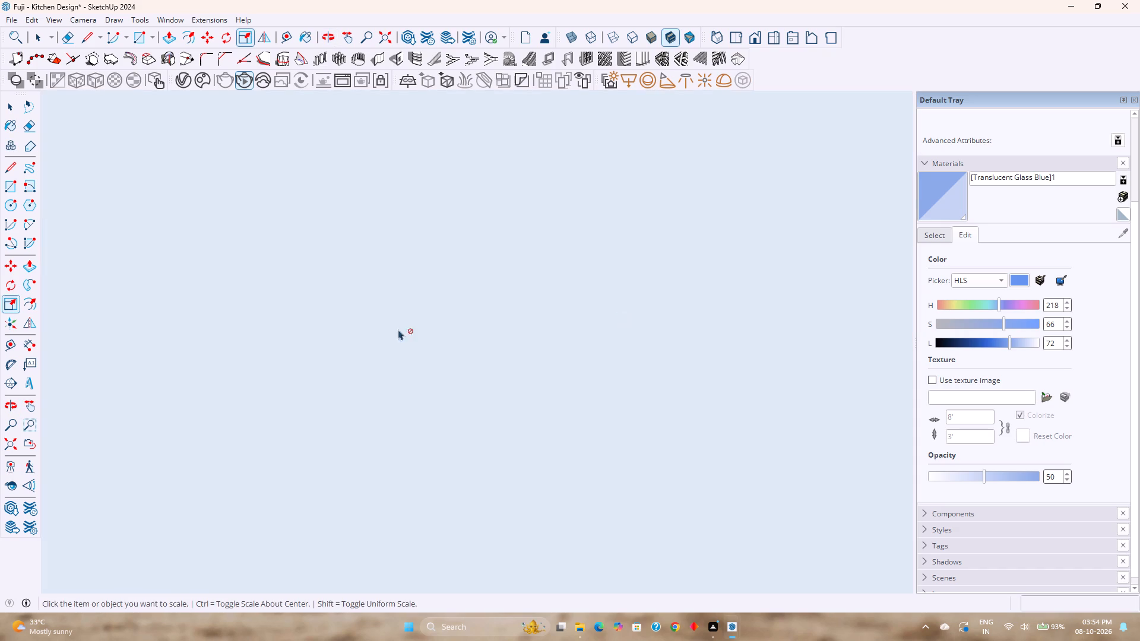
left_click(7, 440)
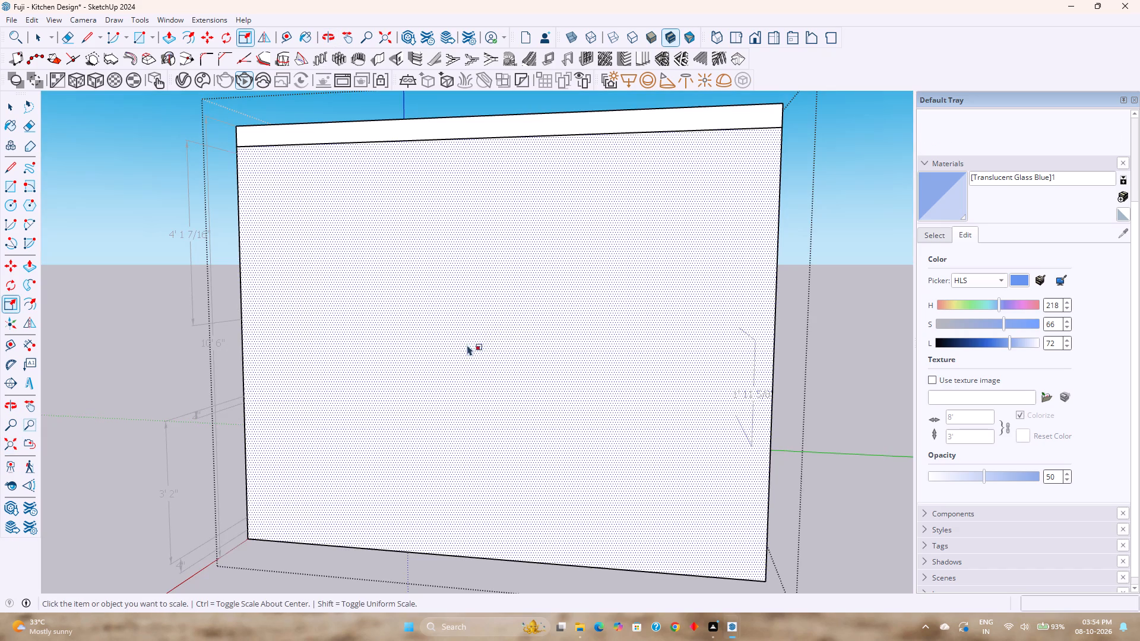
middle_click_drag(417, 342, 842, 392)
scroll(73, 362, "up", 3)
key("space")
key("Escape")
Open the left front panel component of the wall unit for editing and extrude its face outward 1".
scroll(132, 370, "up", 3)
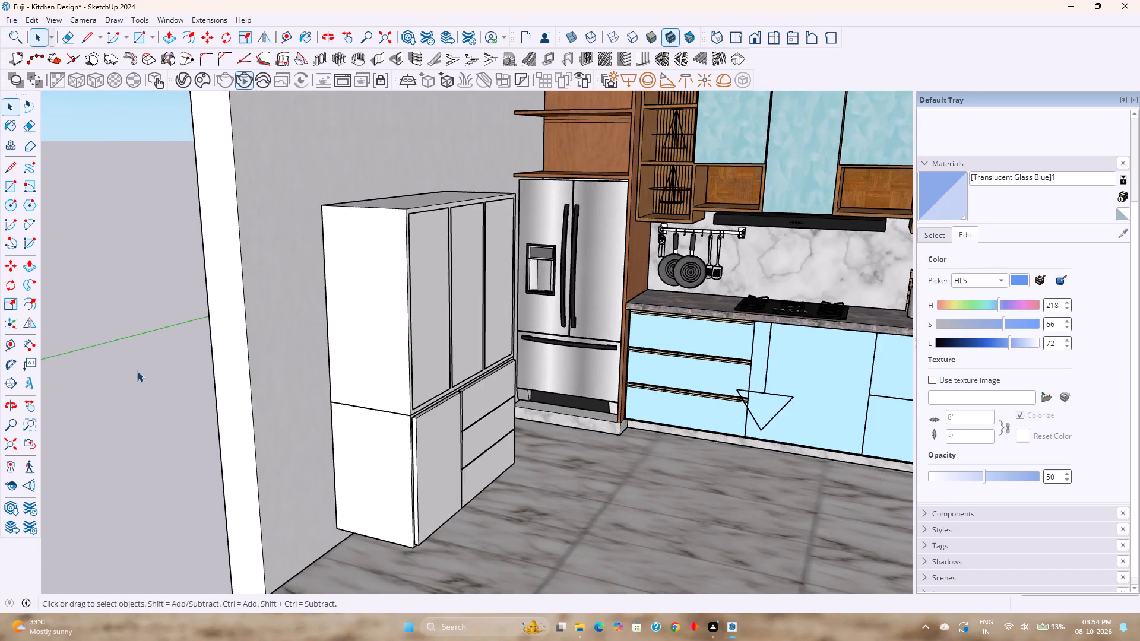
scroll(315, 371, "up", 1)
middle_click_drag(318, 370, 263, 366)
scroll(366, 339, "up", 4)
middle_click_drag(383, 348, 437, 417, "shift")
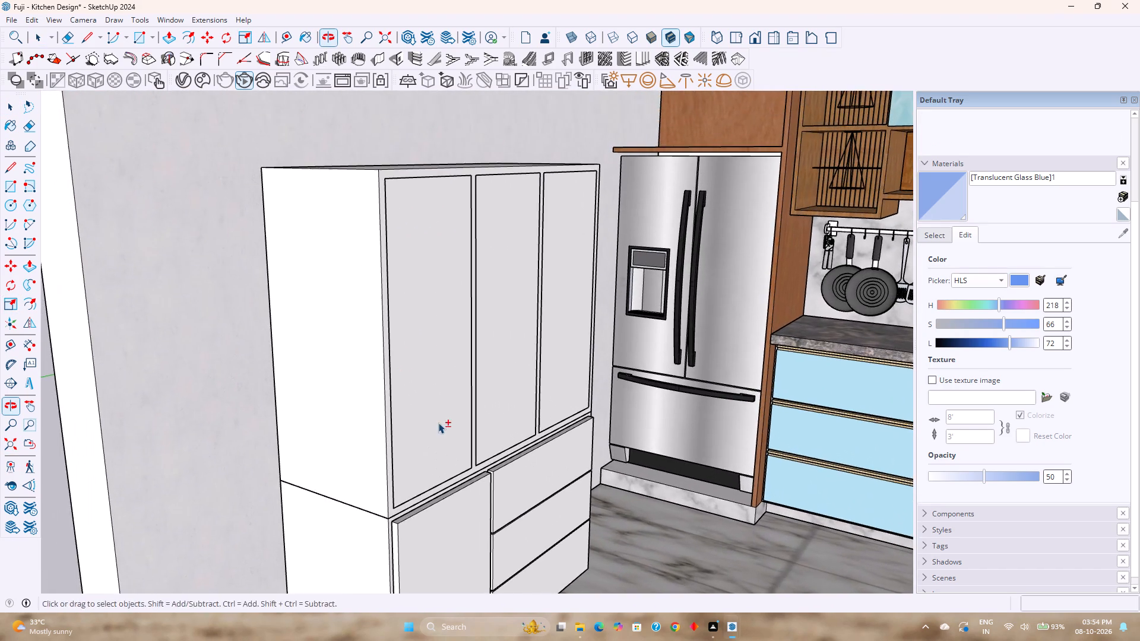
middle_click_drag(438, 424, 489, 417)
middle_click_drag(488, 418, 401, 436)
scroll(324, 349, "up", 4)
double_click(324, 349)
double_click(325, 348)
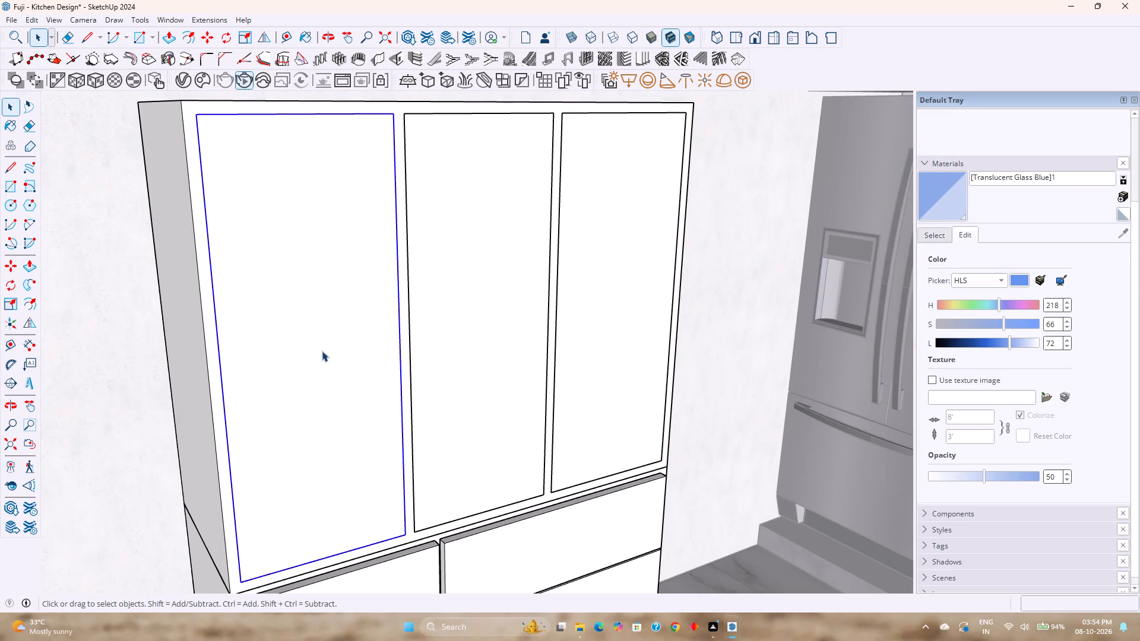
double_click(322, 351)
key("p")
left_click(322, 351)
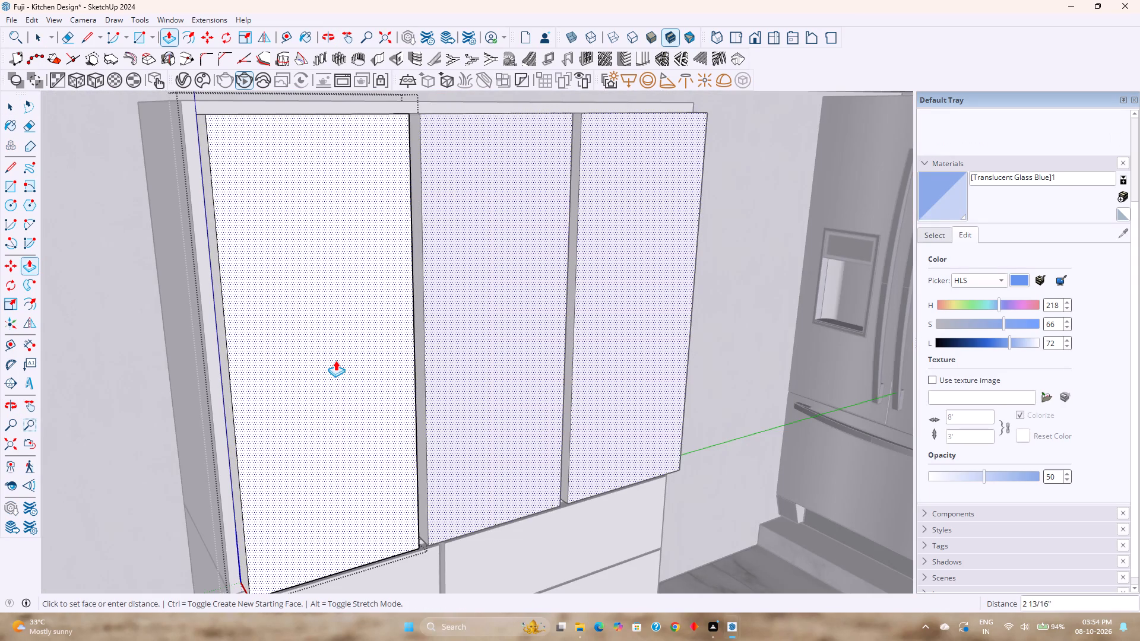
key("1")
key("Return")
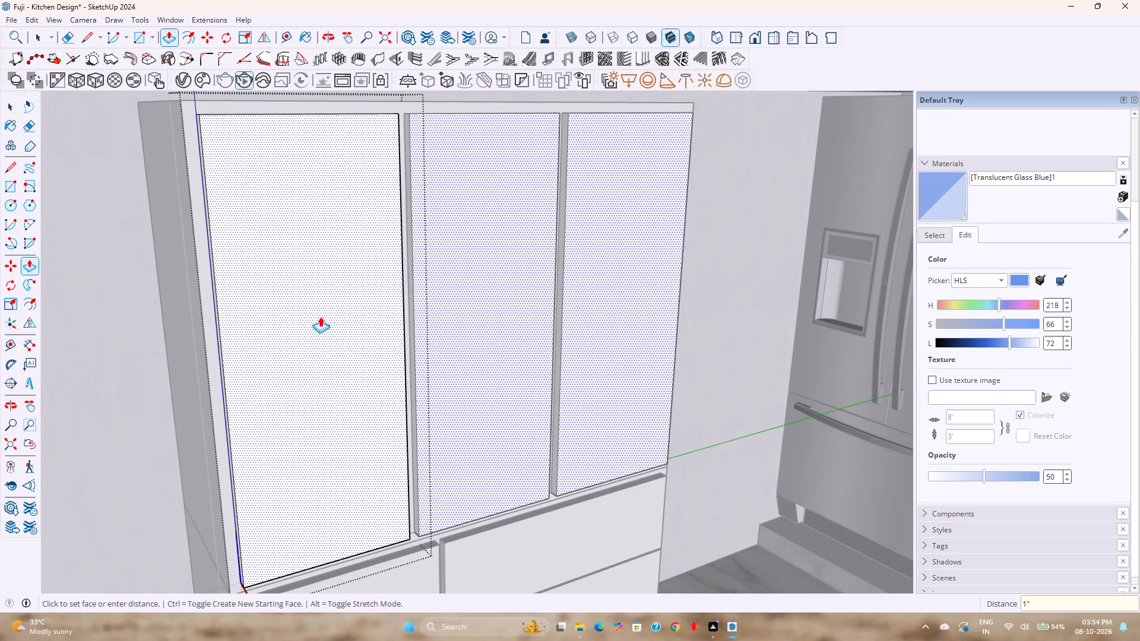
Extend the top edge face of the door panel upward by 0.4" over the cabinet frame.
scroll(256, 230, "up", 1)
scroll(222, 252, "up", 1, "shift")
middle_click_drag(289, 220, 316, 283, "shift")
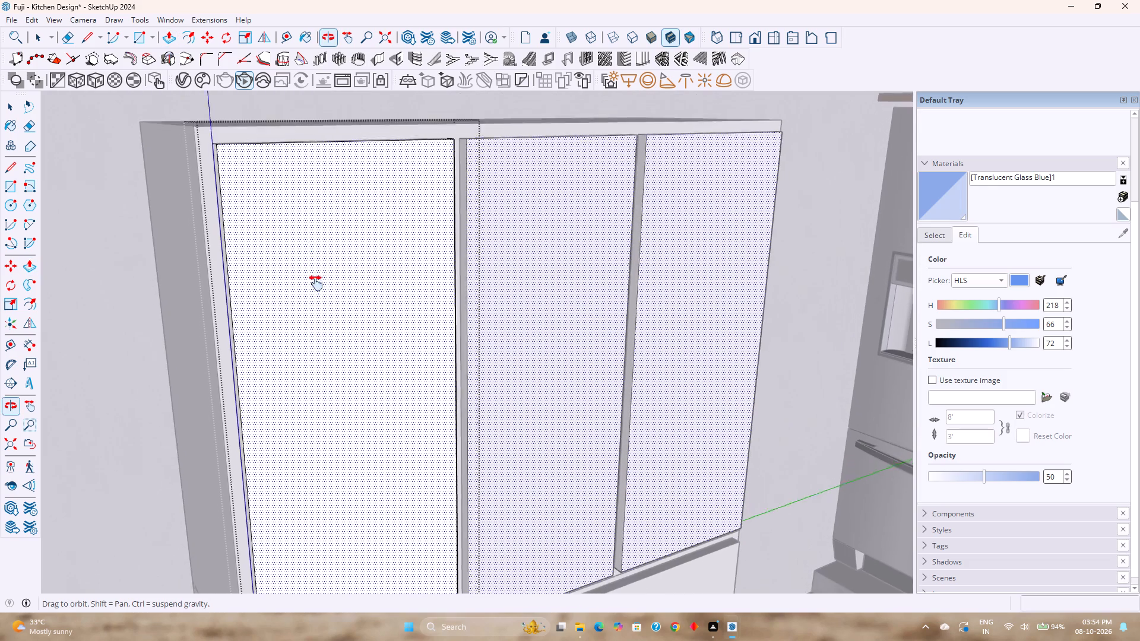
middle_click_drag(316, 283, 328, 380, "shift")
scroll(384, 238, "up", 2)
middle_click_drag(384, 238, 398, 333)
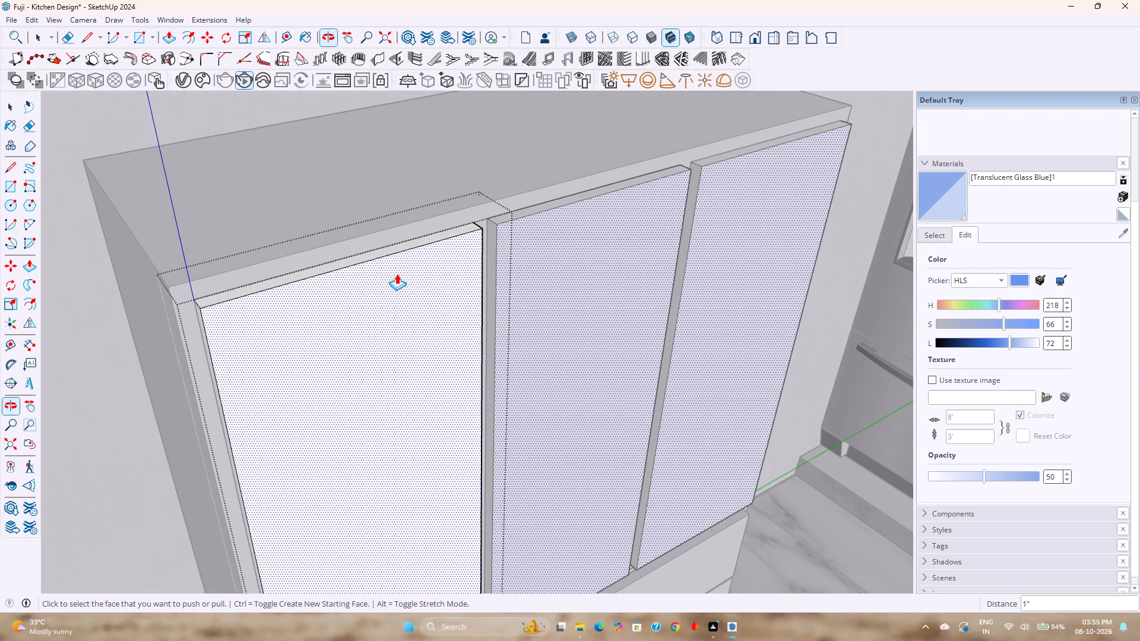
left_click(400, 249)
type("0.4")
key("Return")
Extend the bottom edge face of the door panel downward by the same 0.4".
middle_click_drag(382, 316, 385, 312, "shift")
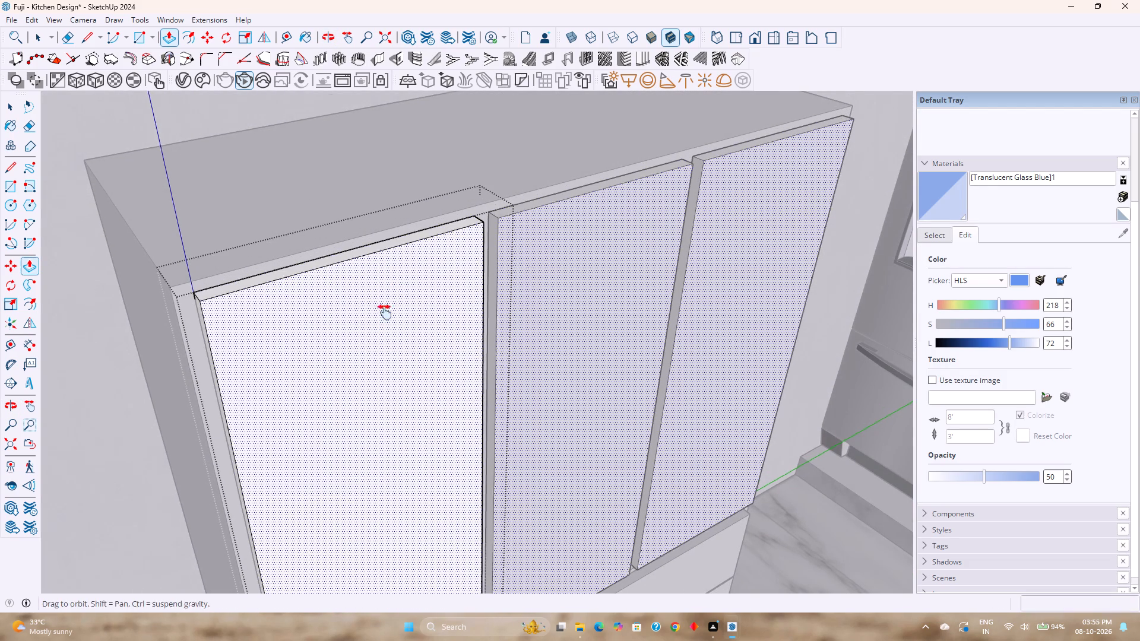
middle_click_drag(385, 312, 420, 196, "shift")
scroll(425, 252, "down", 2)
middle_click_drag(420, 313, 452, 202, "shift")
middle_click_drag(415, 358, 410, 284)
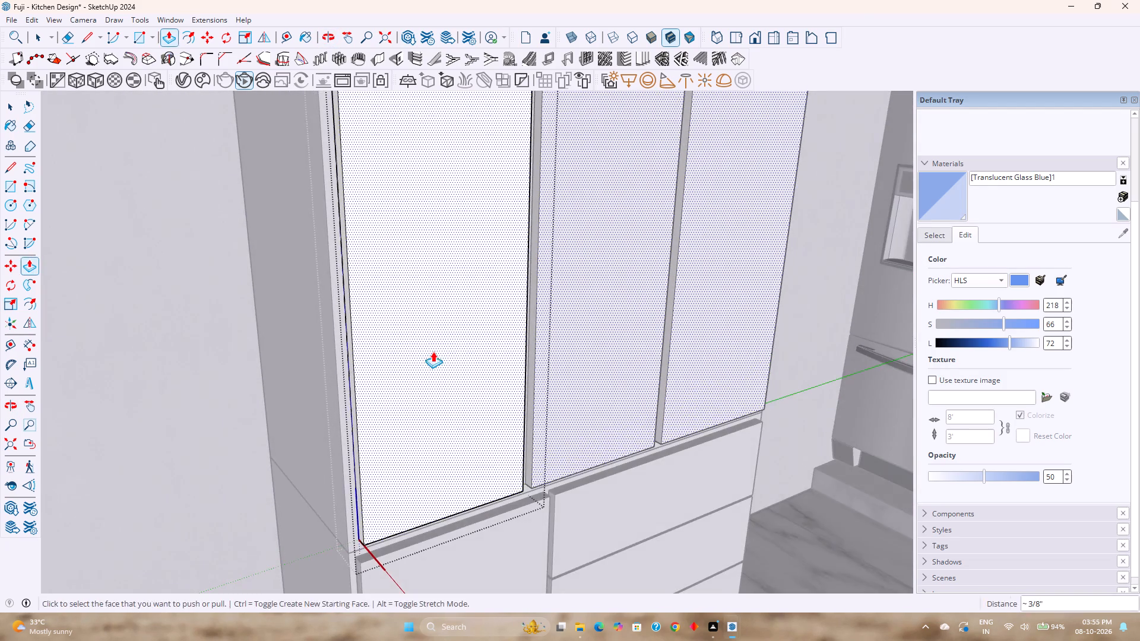
middle_click_drag(425, 365, 438, 260, "shift")
scroll(408, 447, "up", 2)
middle_click_drag(404, 441, 411, 356)
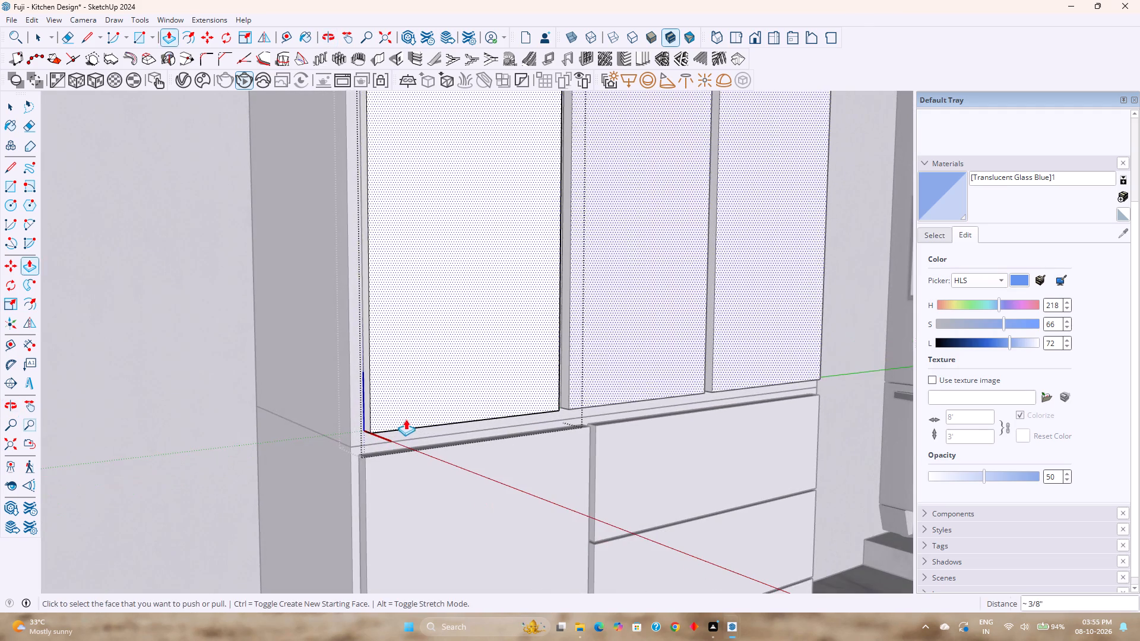
middle_click_drag(404, 419, 416, 367)
scroll(416, 367, "up", 1)
scroll(387, 434, "up", 9)
middle_click_drag(378, 441, 385, 397)
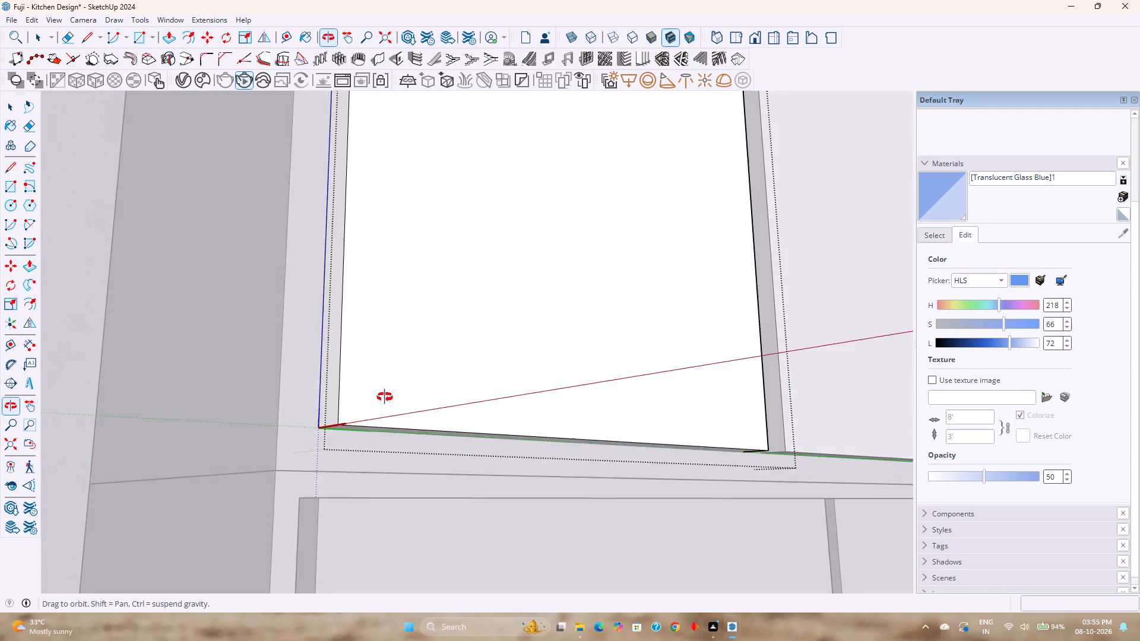
middle_click_drag(385, 397, 392, 373)
double_click(380, 426)
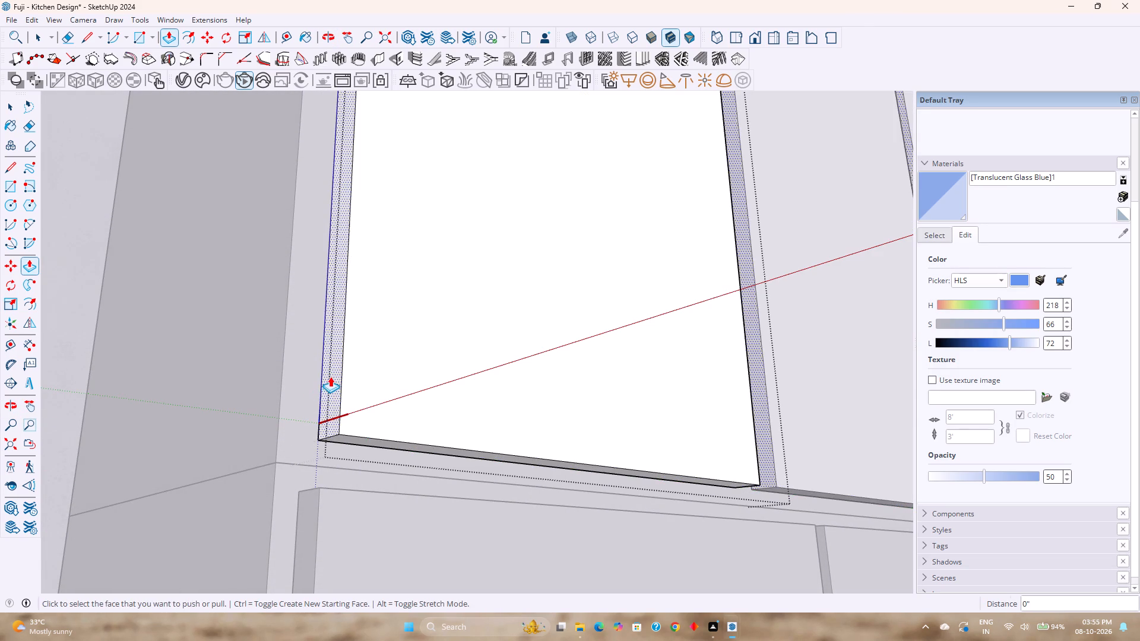
Extend both side edge faces of the door panel outward by the same 0.4".
double_click(330, 376)
middle_click_drag(442, 376, 263, 388)
middle_click_drag(414, 383, 0, 390, "shift")
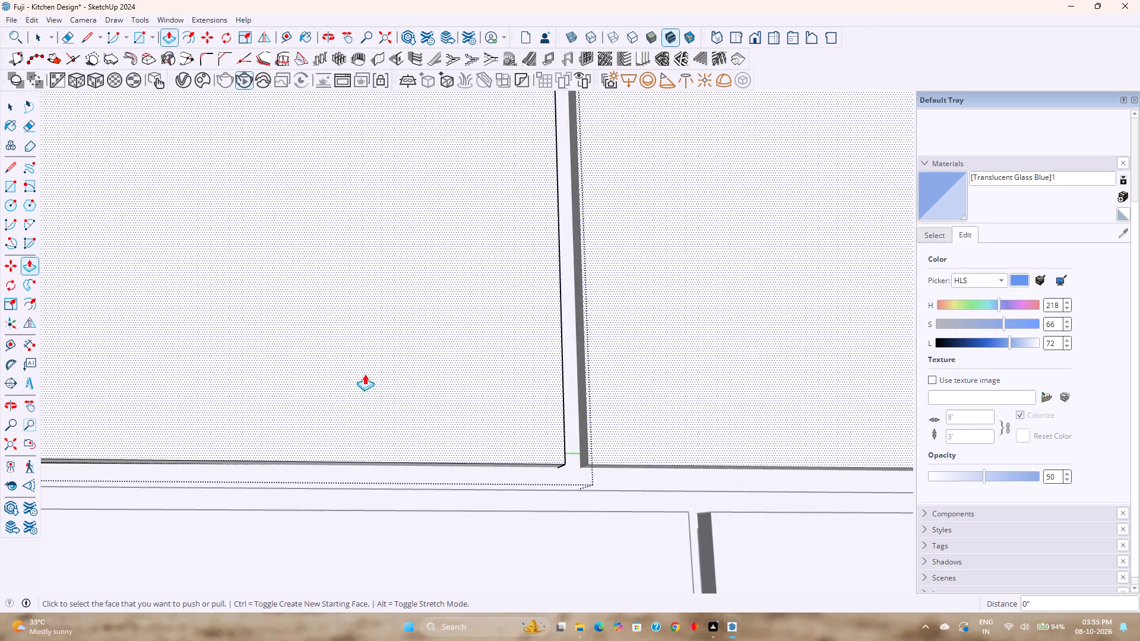
middle_click_drag(364, 375, 168, 417)
scroll(542, 405, "up", 2)
double_click(568, 401)
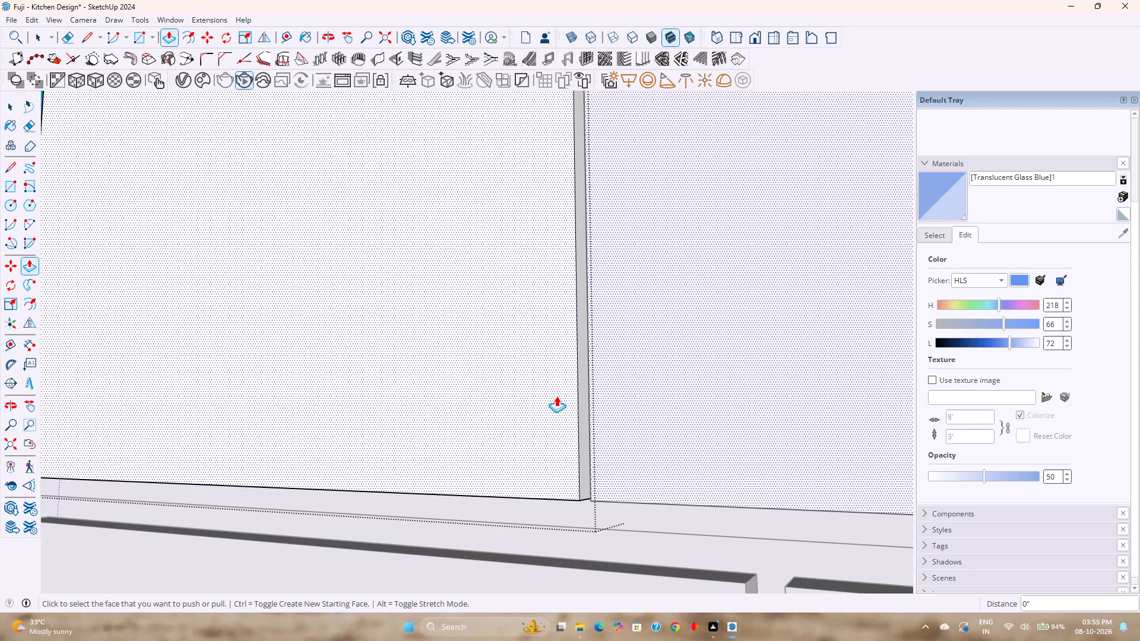
key("space")
Offset the outline of the door panel's front face inward by 2" to form a frame border.
scroll(452, 375, "down", 3)
middle_click_drag(452, 375, 588, 394)
scroll(578, 389, "down", 5)
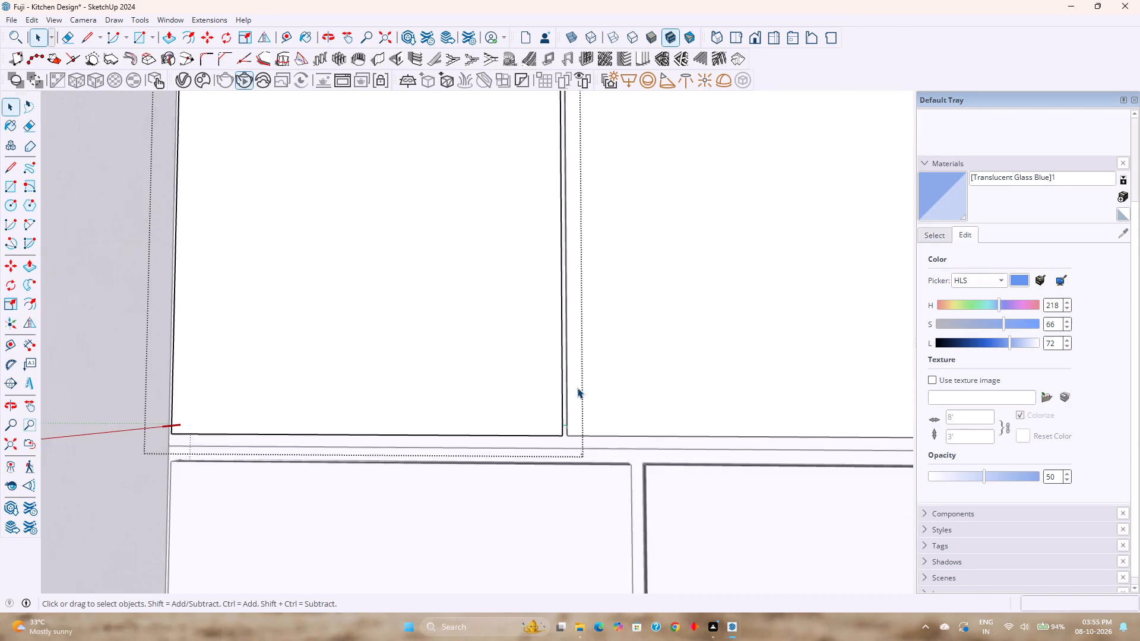
scroll(577, 388, "down", 4)
middle_click_drag(557, 373, 478, 404, "shift")
middle_click_drag(474, 397, 482, 451)
scroll(478, 404, "down", 4)
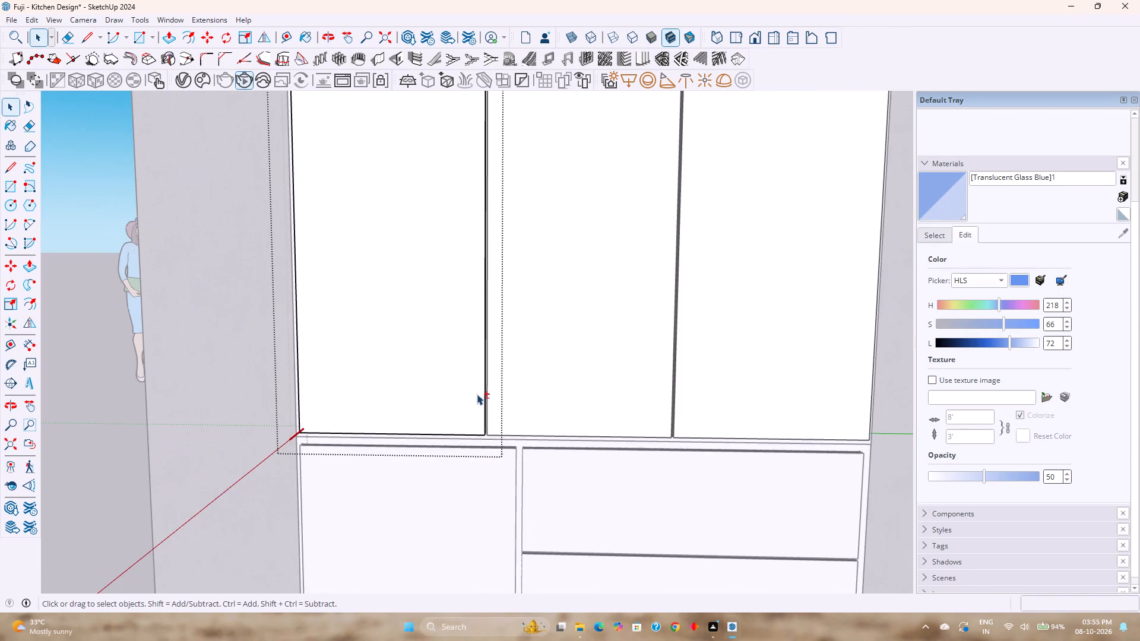
middle_click_drag(477, 390, 498, 475, "shift")
scroll(495, 392, "down", 2)
middle_click_drag(495, 392, 515, 460)
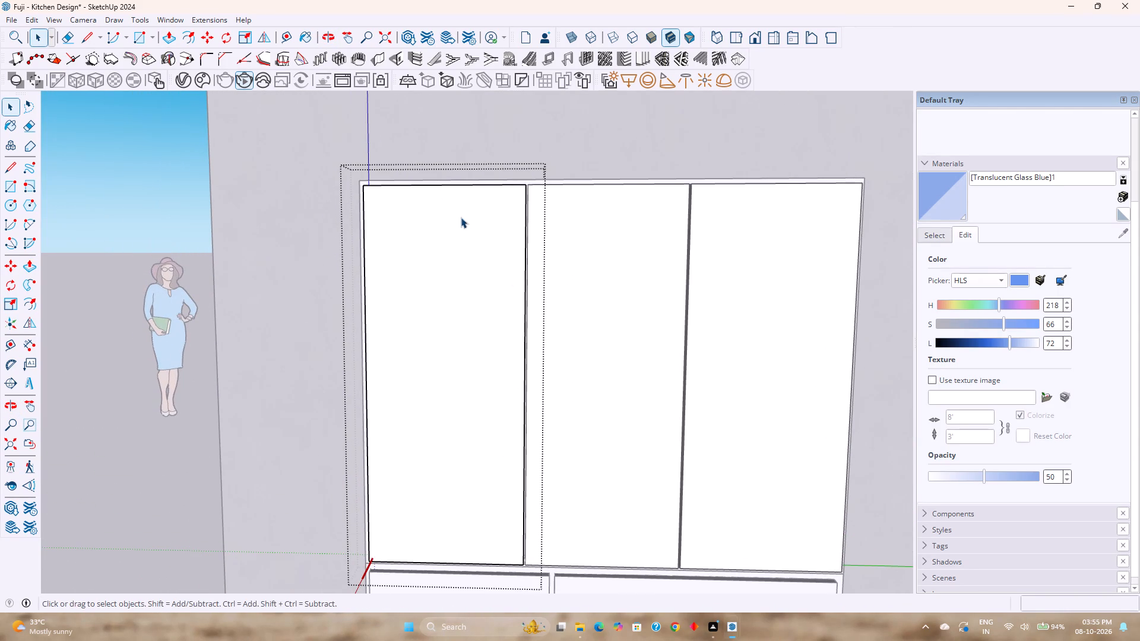
left_click(188, 40)
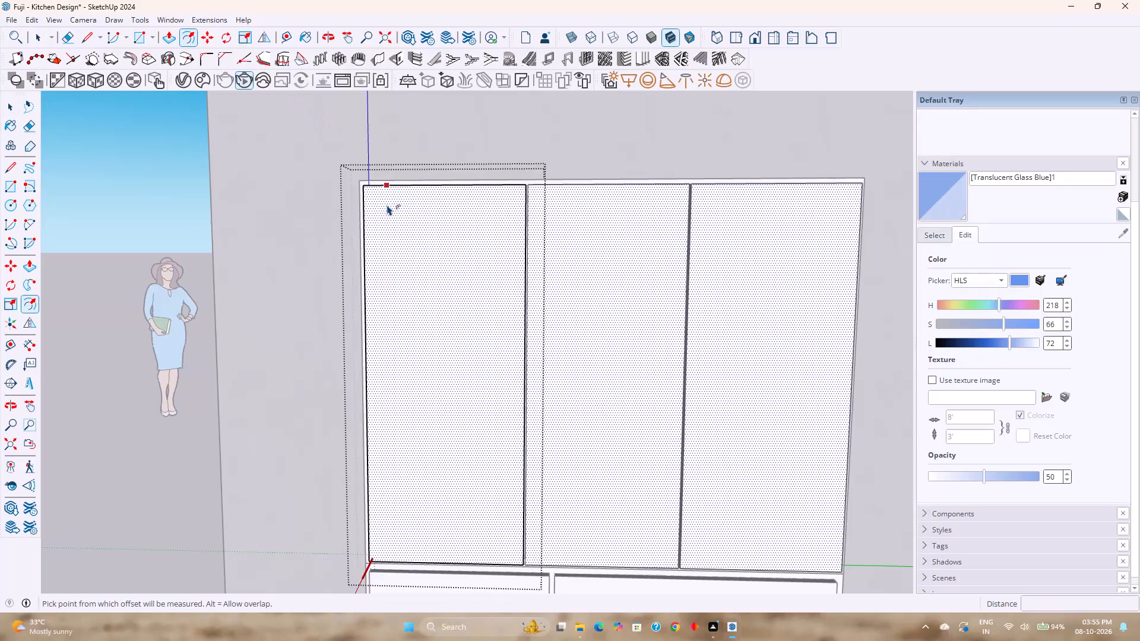
left_click(387, 205)
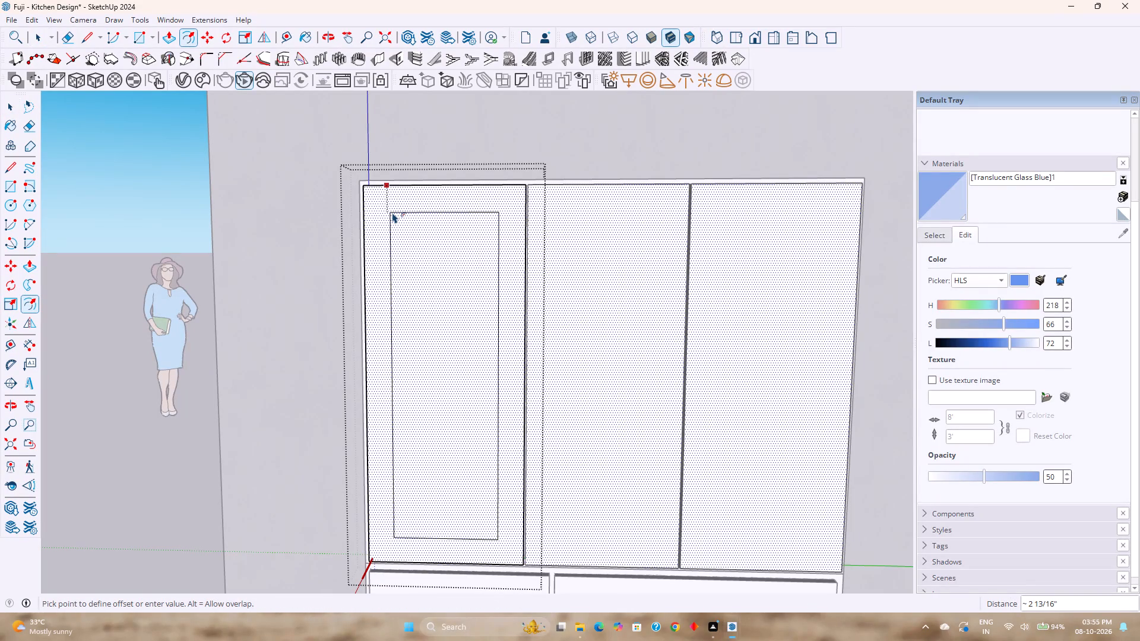
key("2")
key("Return")
key("space")
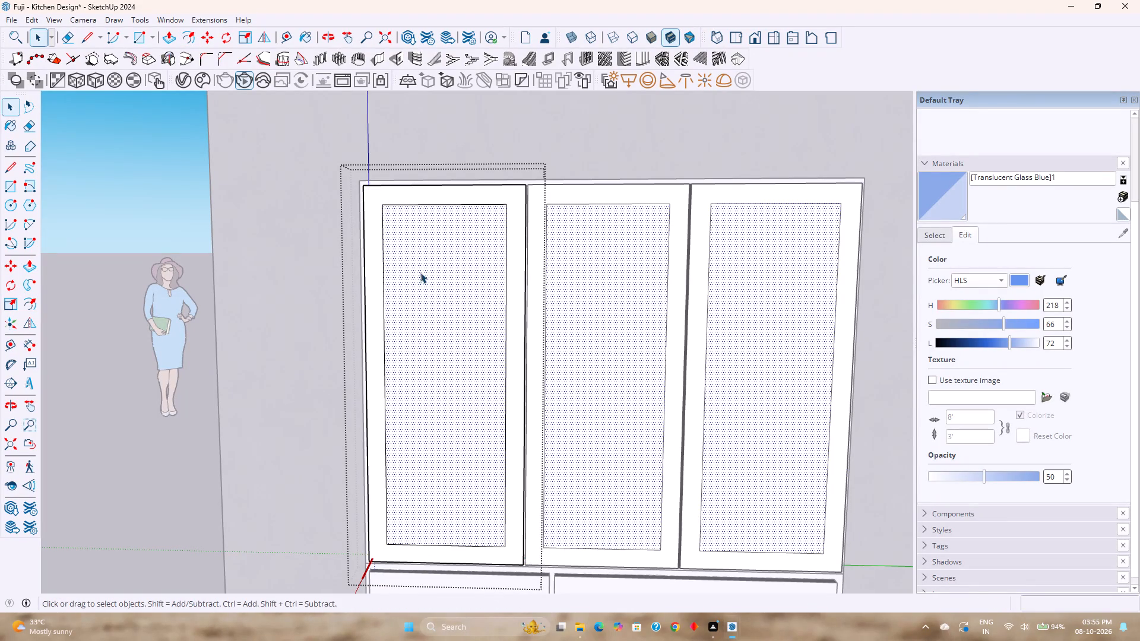
Push the inner face back through the door's full thickness to cut an opening, and leave the component.
key("p")
left_click(441, 273)
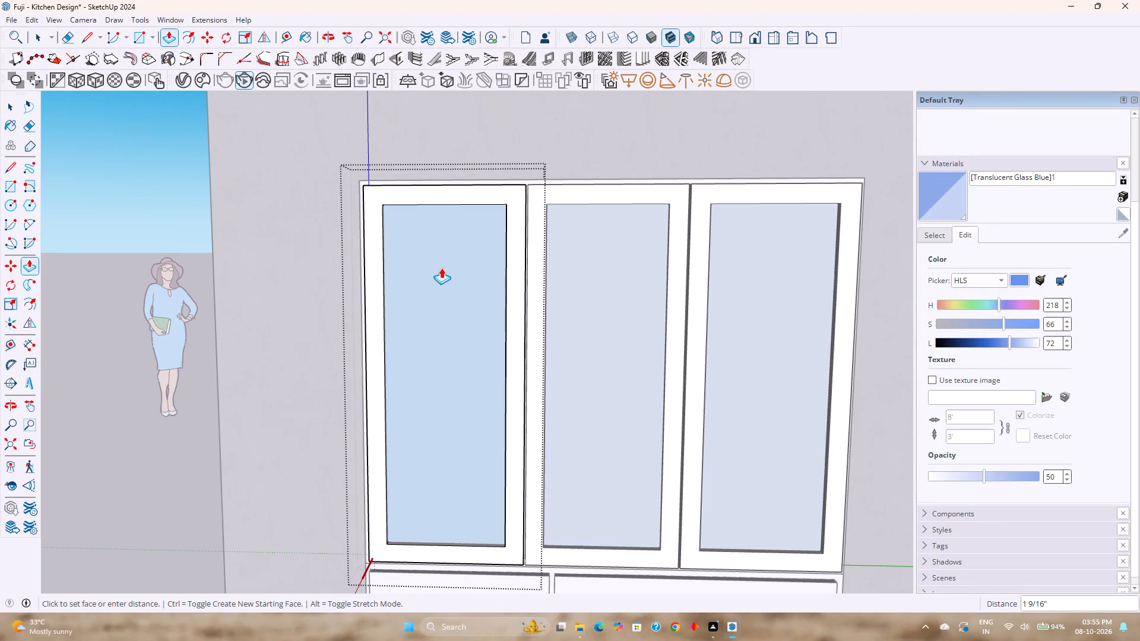
left_click(442, 265)
key("space")
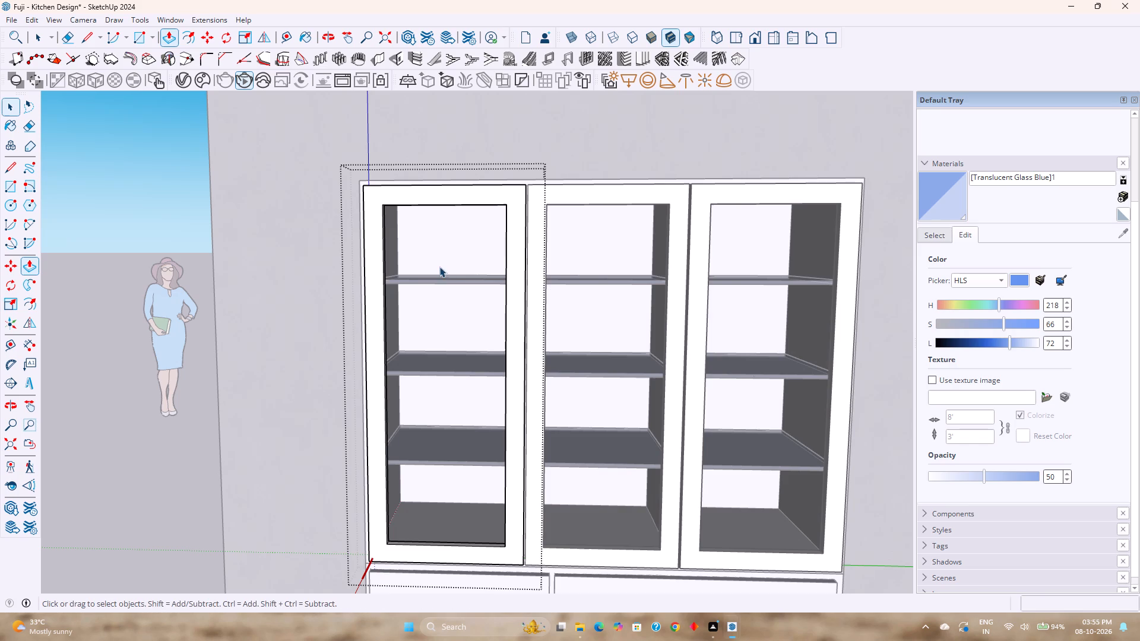
key("Escape")
Reopen the left door and place a guide about 1/4" from the rear edge of its opening's bottom inner face.
middle_click_drag(477, 265, 463, 395)
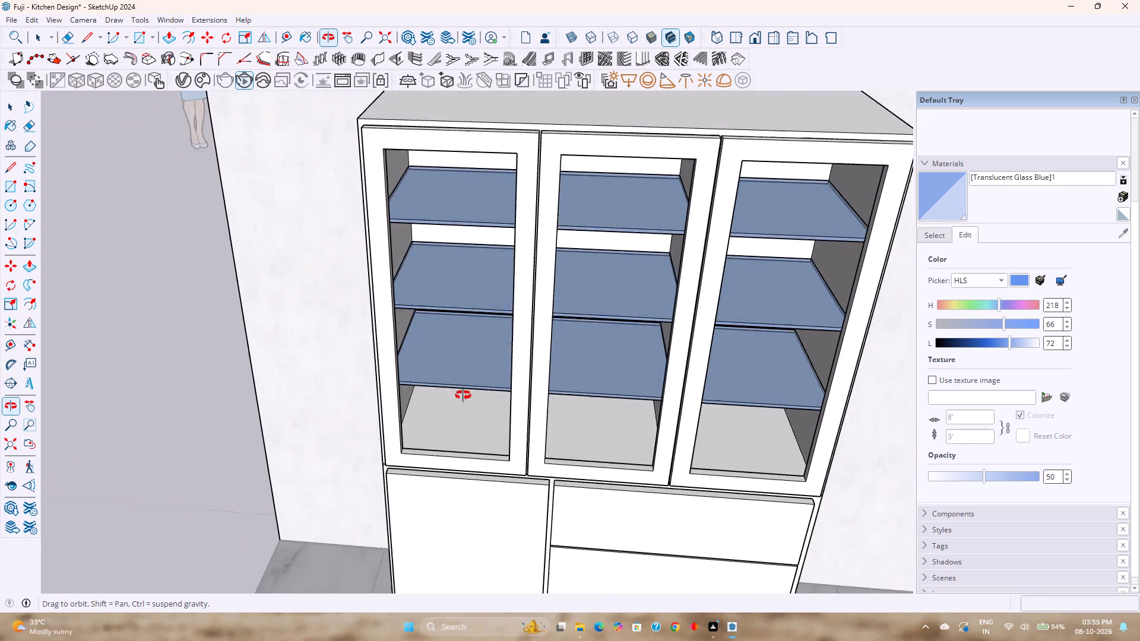
middle_click_drag(463, 395, 476, 384)
double_click(522, 176)
scroll(517, 199, "up", 2)
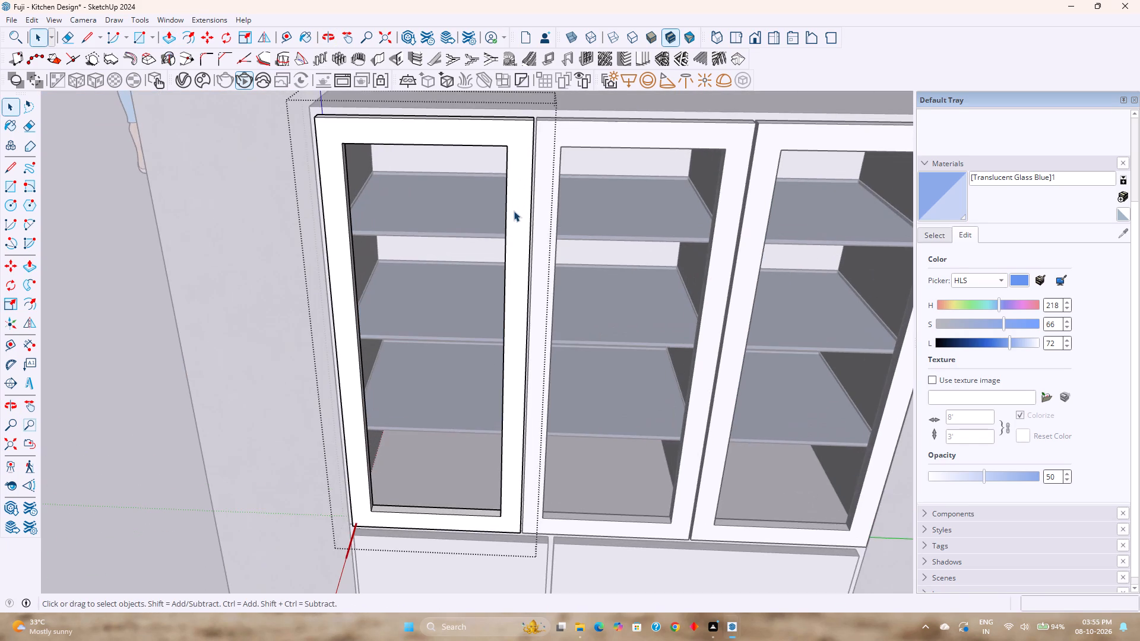
scroll(500, 213, "up", 2)
middle_click_drag(502, 220, 511, 182, "shift")
middle_click_drag(514, 183, 432, 219)
scroll(449, 355, "up", 2)
middle_click_drag(460, 354, 455, 318, "shift")
scroll(411, 511, "up", 7)
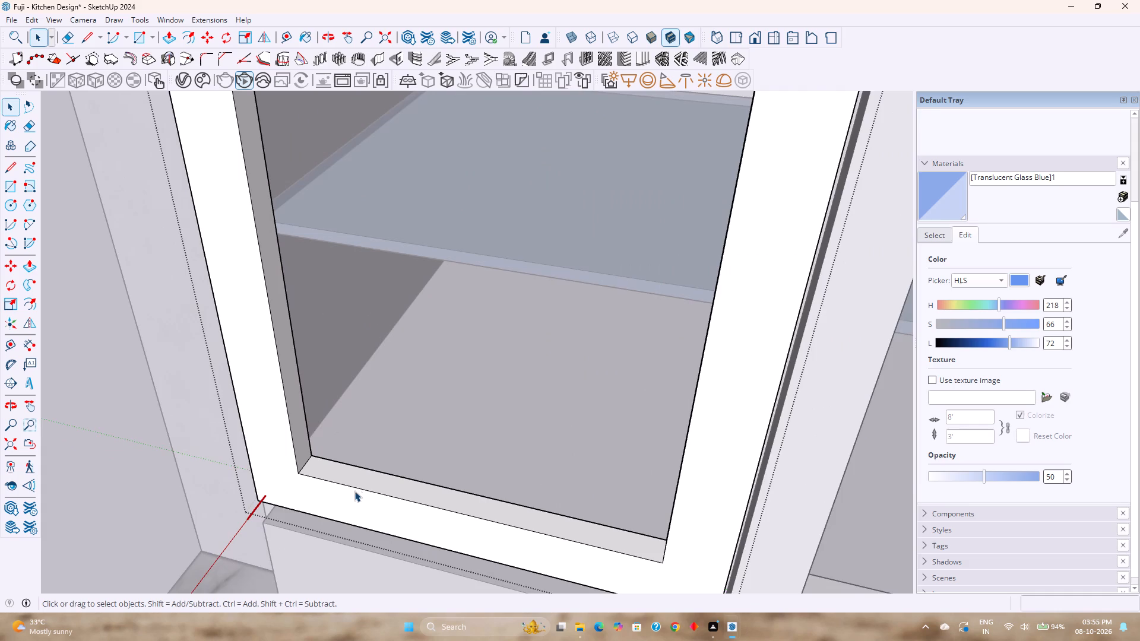
scroll(353, 479, "up", 3)
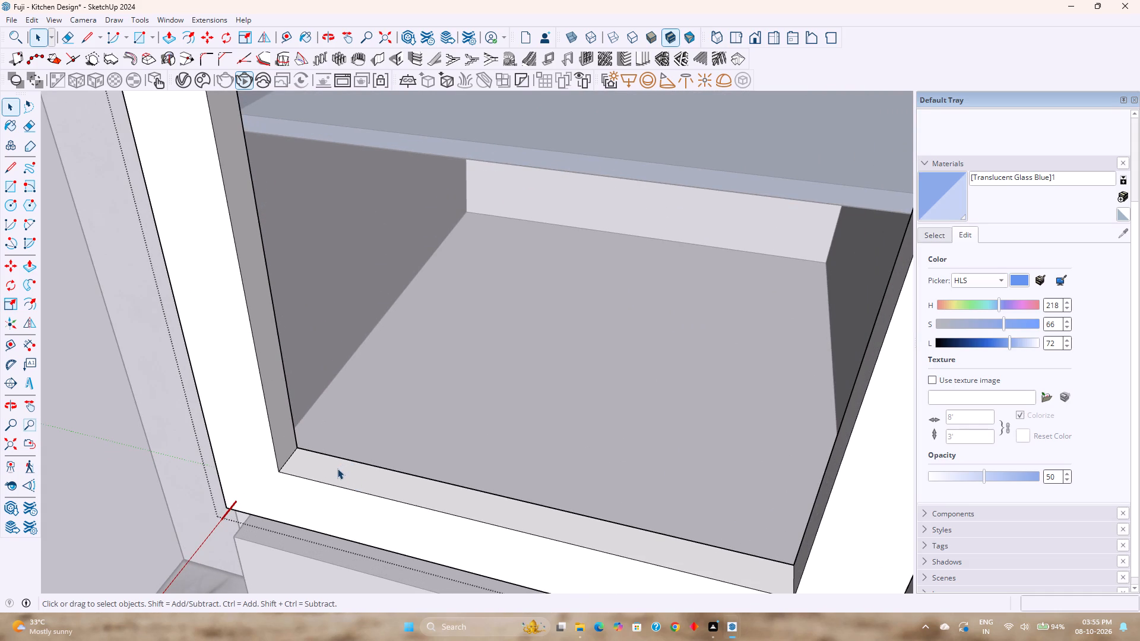
scroll(286, 470, "up", 2)
middle_click_drag(318, 465, 288, 433, "shift")
middle_click_drag(297, 426, 327, 473)
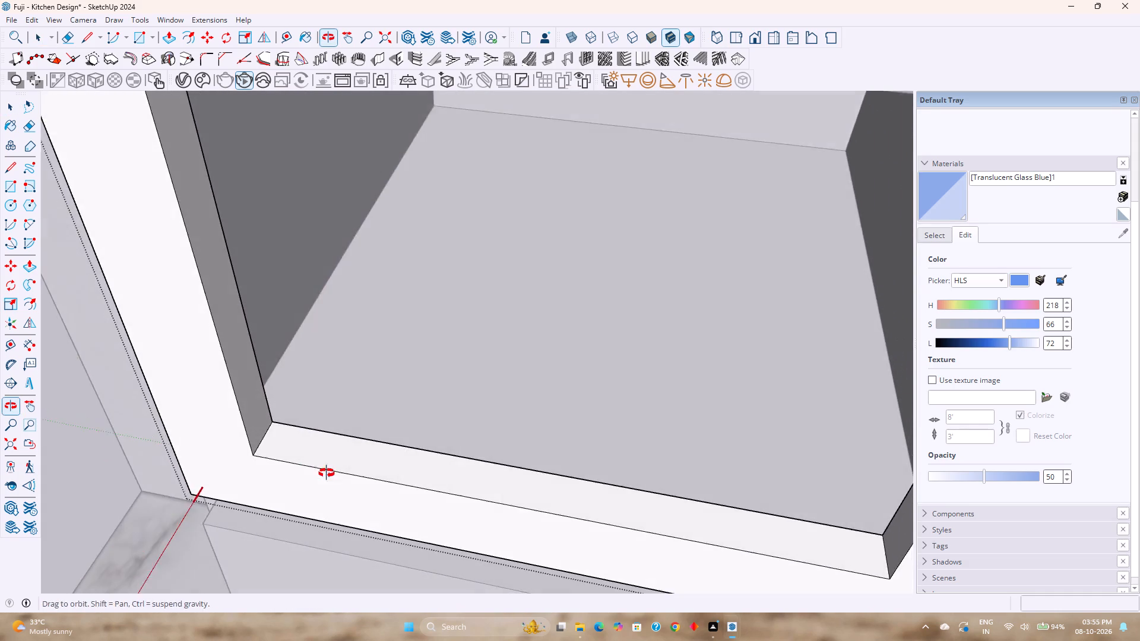
middle_click_drag(327, 473, 327, 474)
middle_click_drag(355, 462, 264, 430, "shift")
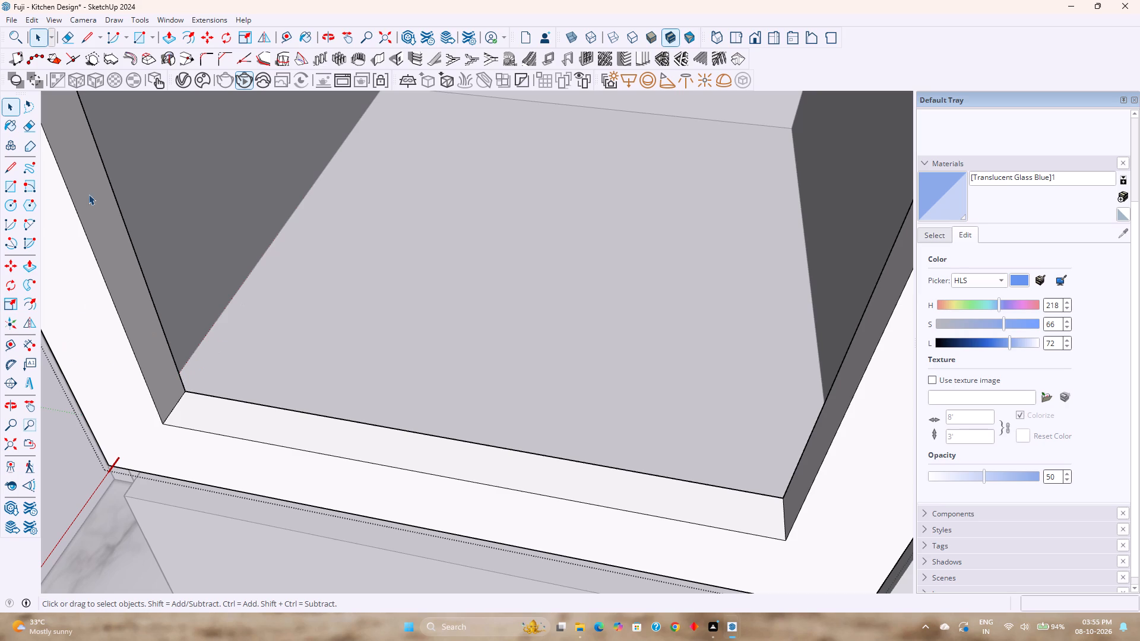
left_click(85, 37)
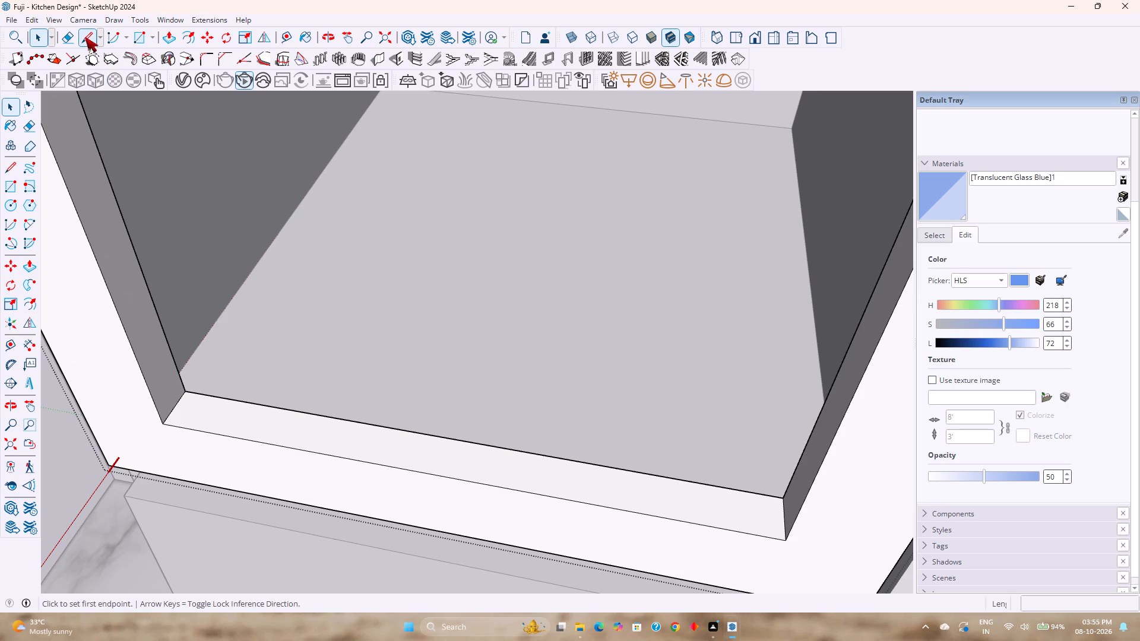
scroll(179, 402, "up", 3)
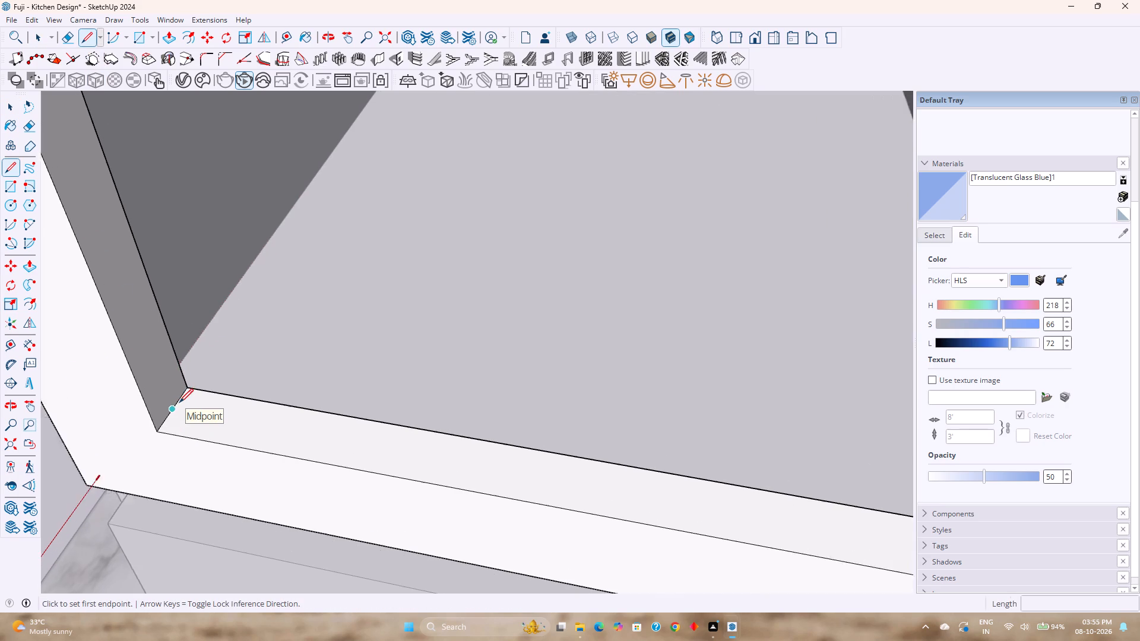
scroll(179, 402, "up", 7)
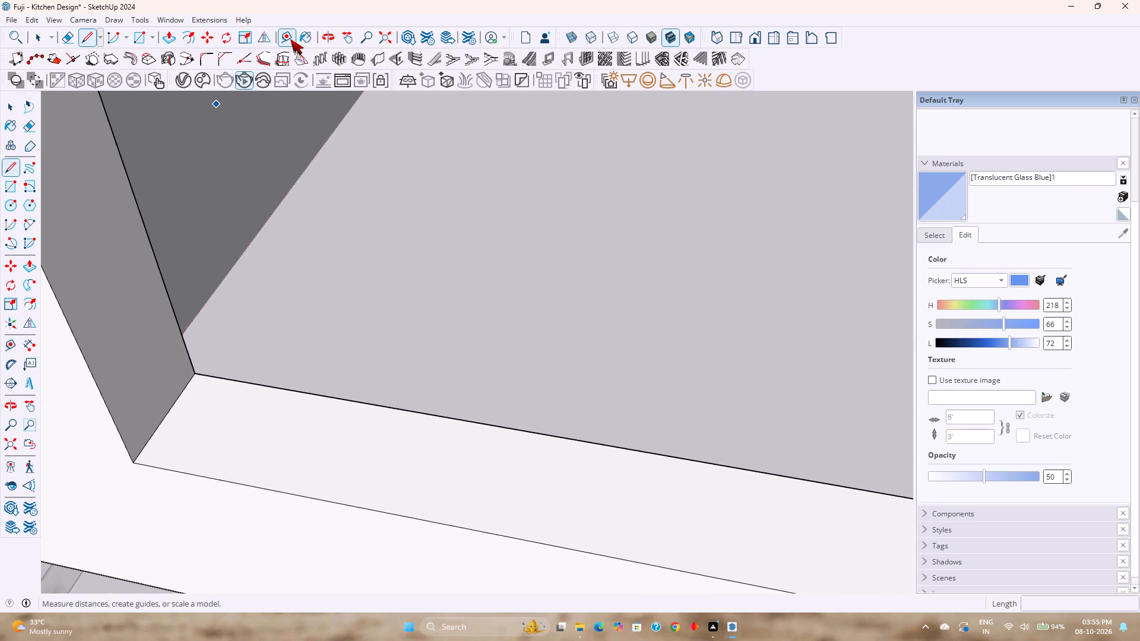
left_click(290, 37)
left_click(322, 395)
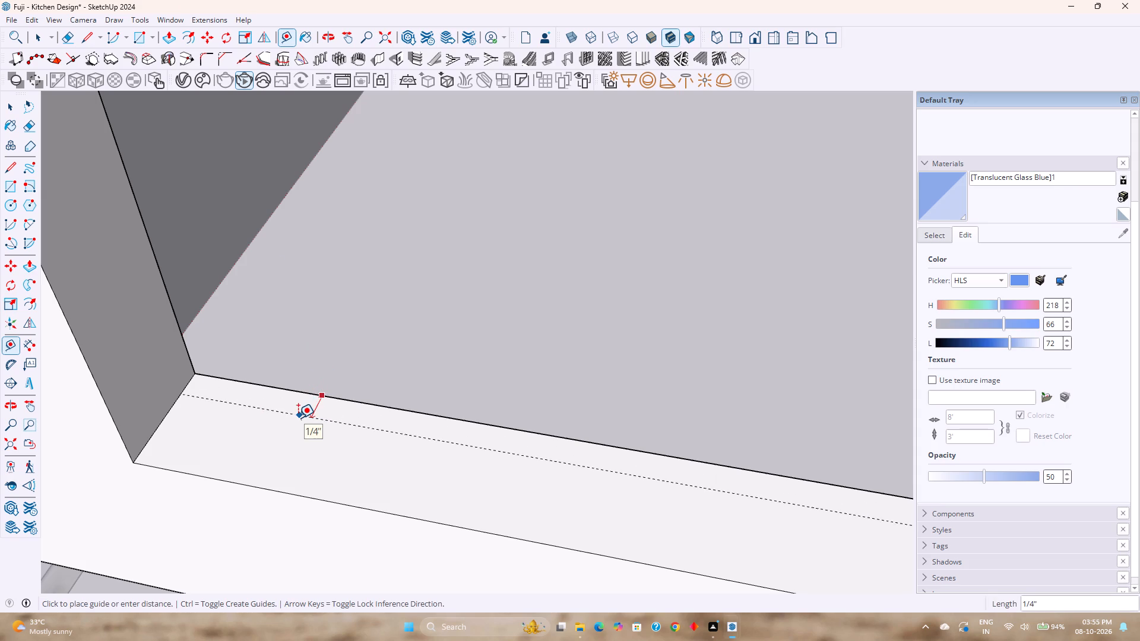
left_click(298, 418)
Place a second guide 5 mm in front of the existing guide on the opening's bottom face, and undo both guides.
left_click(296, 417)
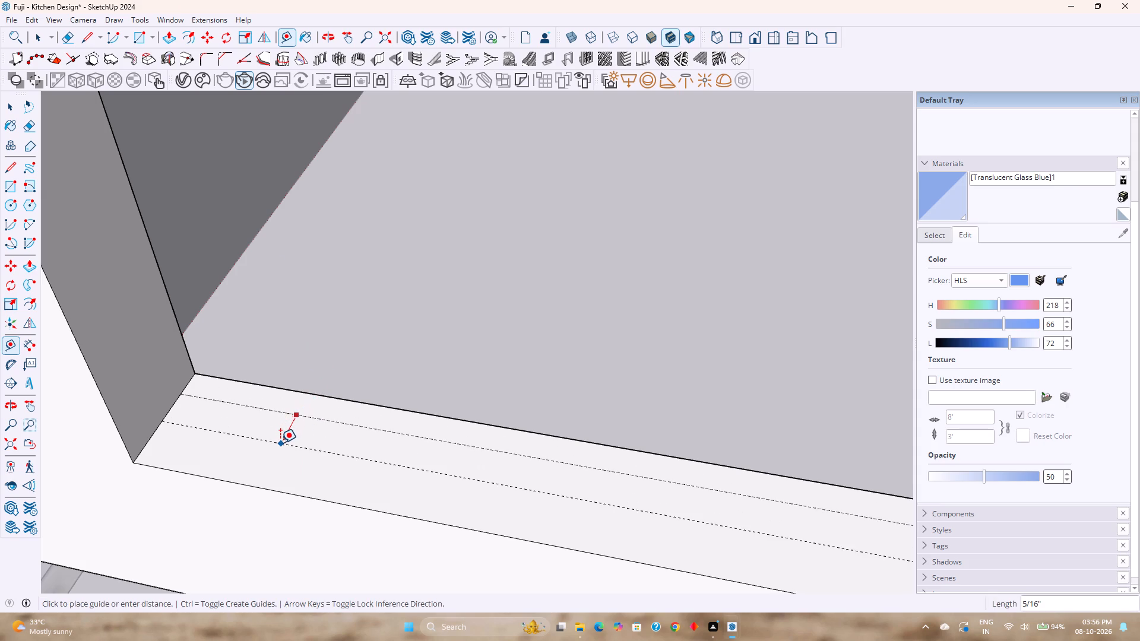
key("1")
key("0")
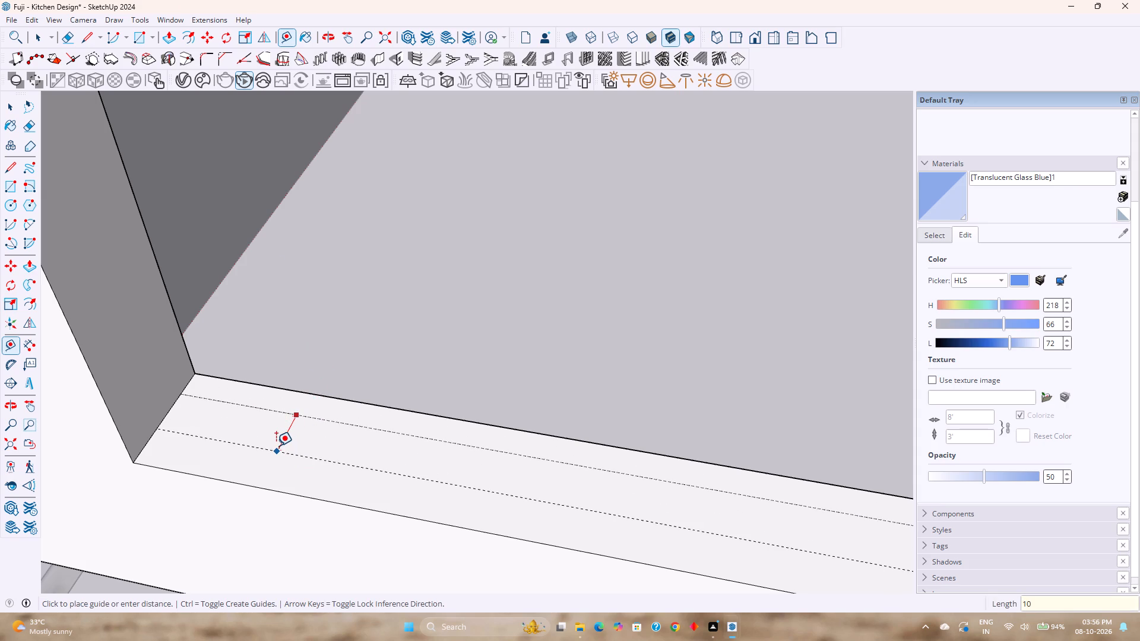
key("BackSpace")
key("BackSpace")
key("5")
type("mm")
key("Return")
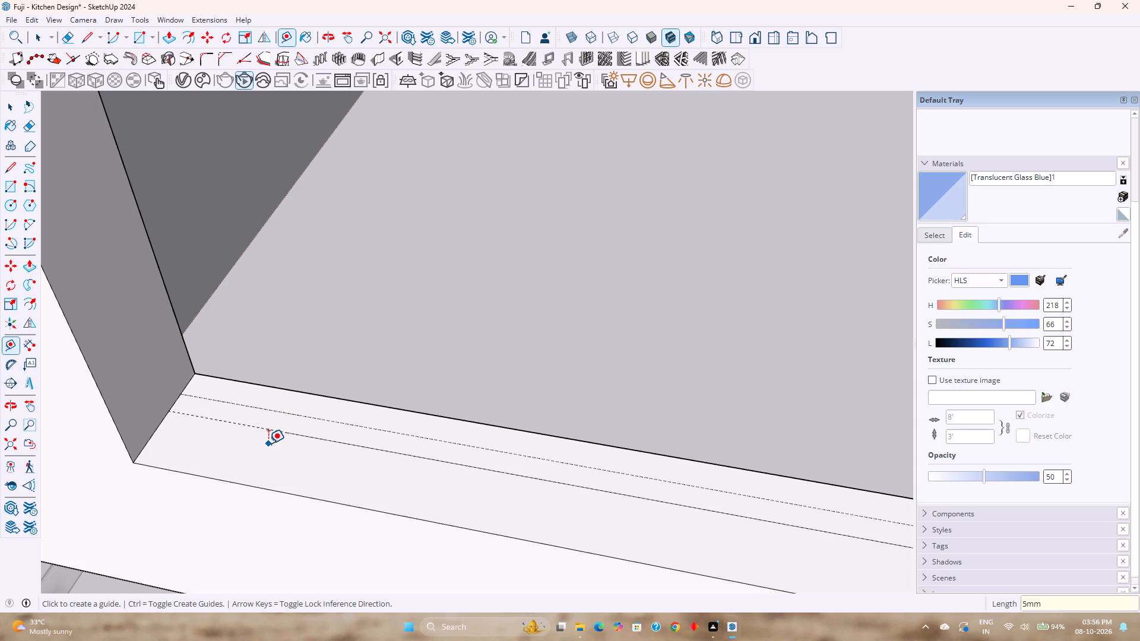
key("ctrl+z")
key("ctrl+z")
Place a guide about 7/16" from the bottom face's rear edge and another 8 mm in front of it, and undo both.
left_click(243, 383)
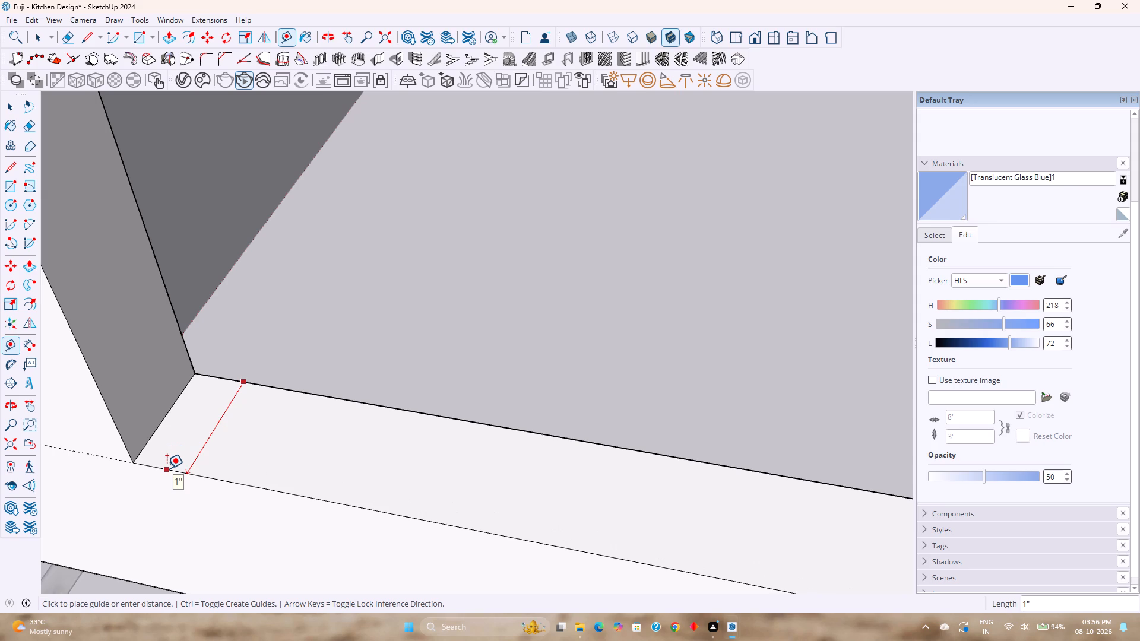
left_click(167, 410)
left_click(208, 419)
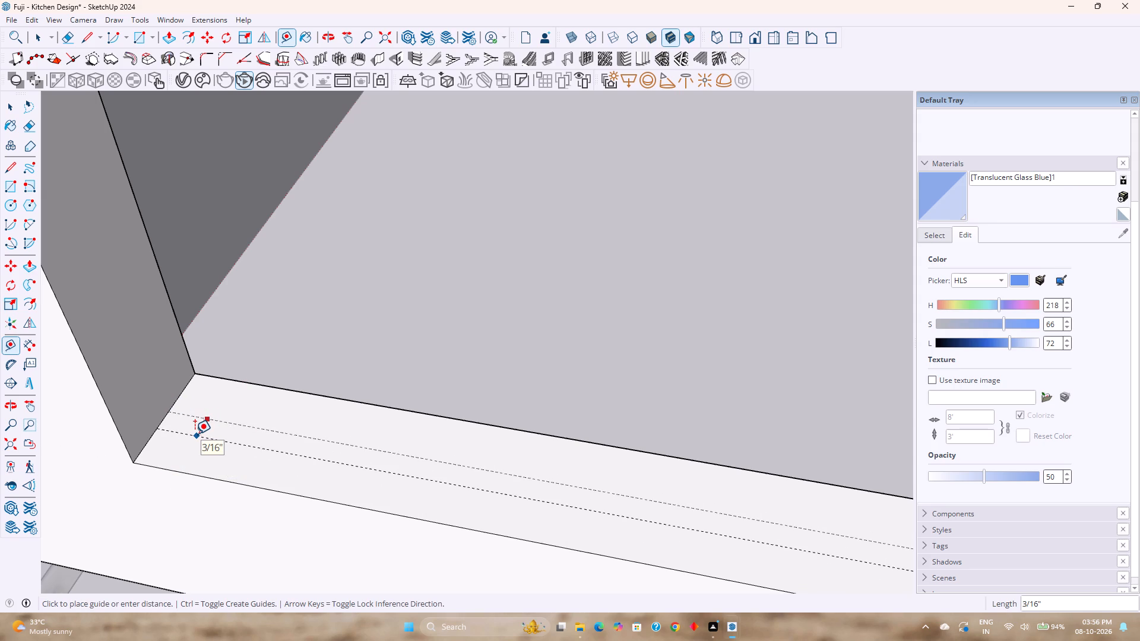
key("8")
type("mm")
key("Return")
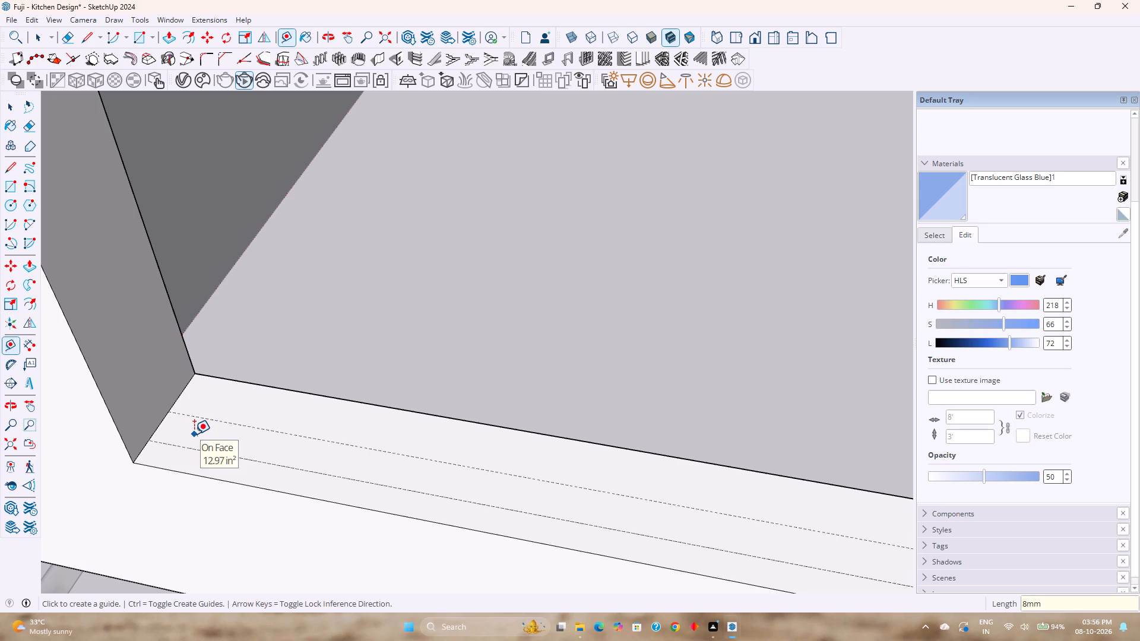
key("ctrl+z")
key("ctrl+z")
Place a guide 1/4" from the rear edge of the opening's bottom face and a second guide 8 mm in front of it.
left_click(252, 384)
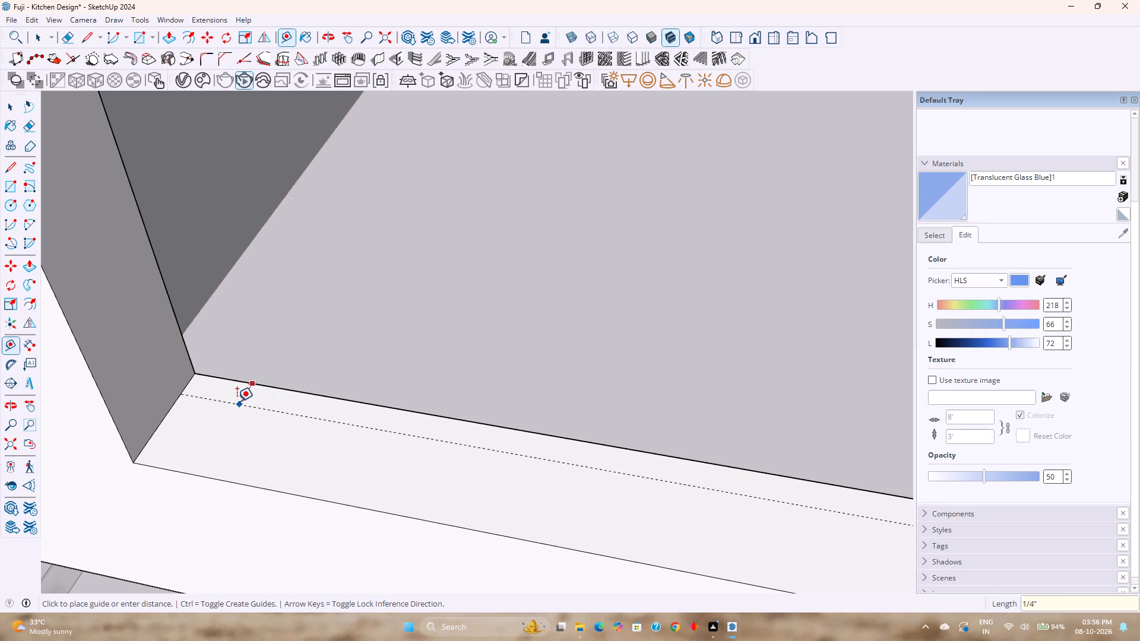
left_click(237, 401)
left_click(237, 403)
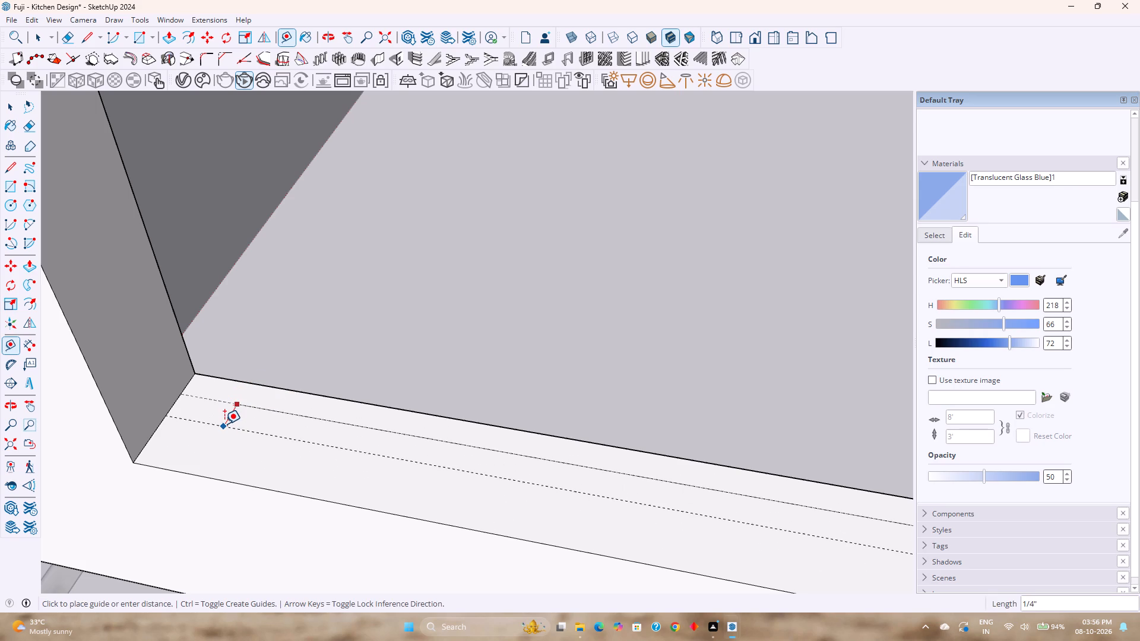
key("8")
type("mm")
key("Return")
key("space")
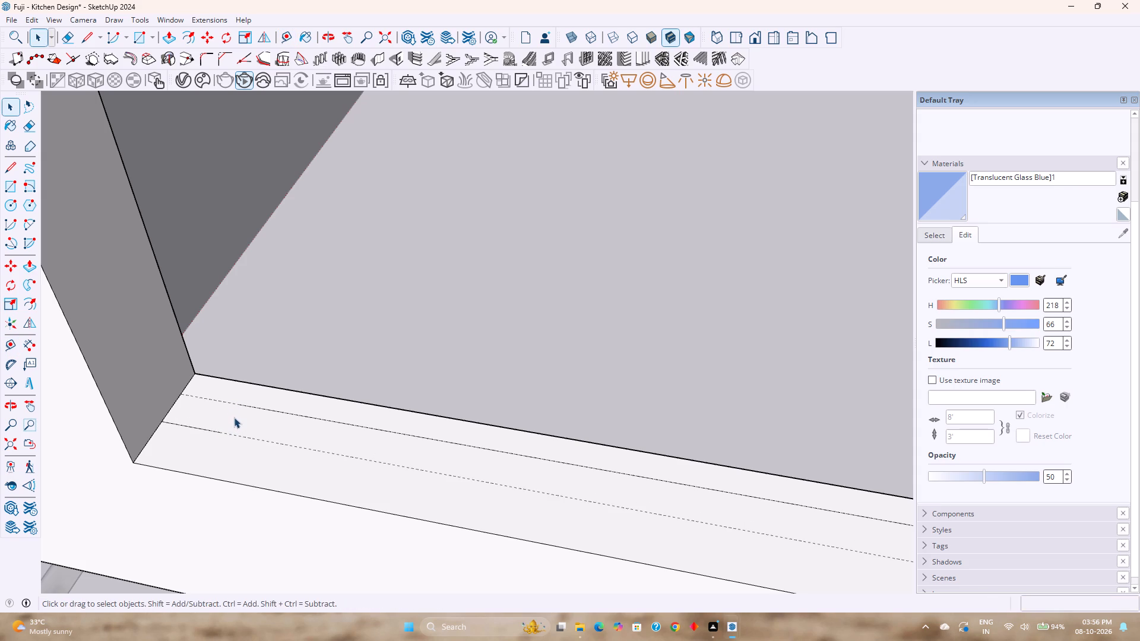
Draw a rectangle between the two guides along the full length of the opening's bottom inner face.
scroll(234, 417, "down", 1)
middle_click_drag(283, 412, 465, 452, "ctrl")
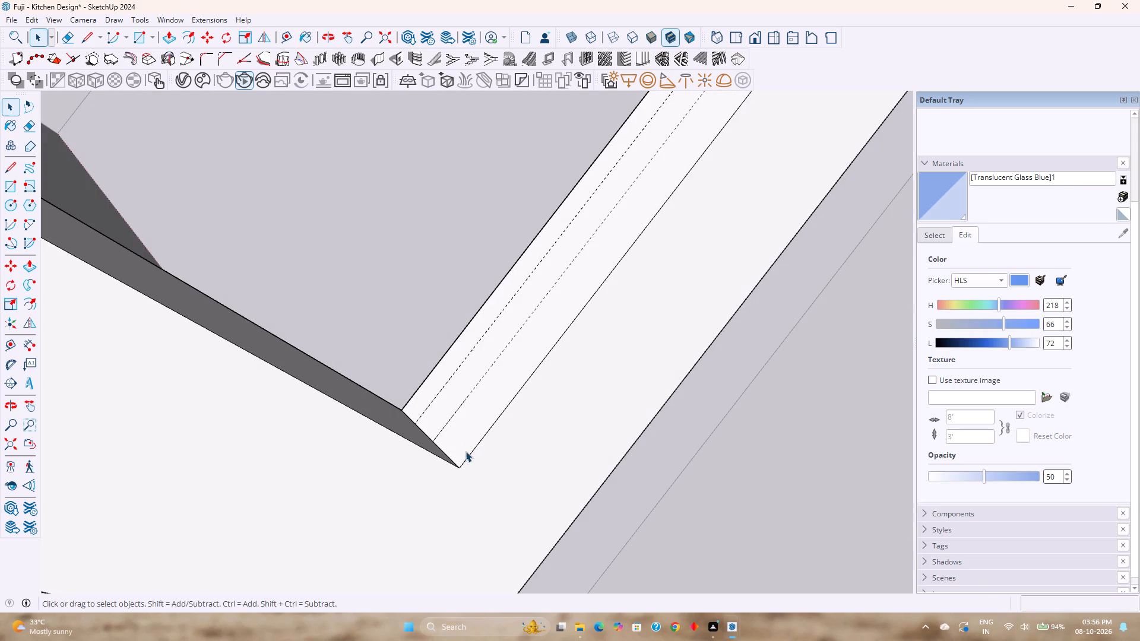
scroll(483, 522, "down", 1)
middle_click_drag(544, 491, 460, 510)
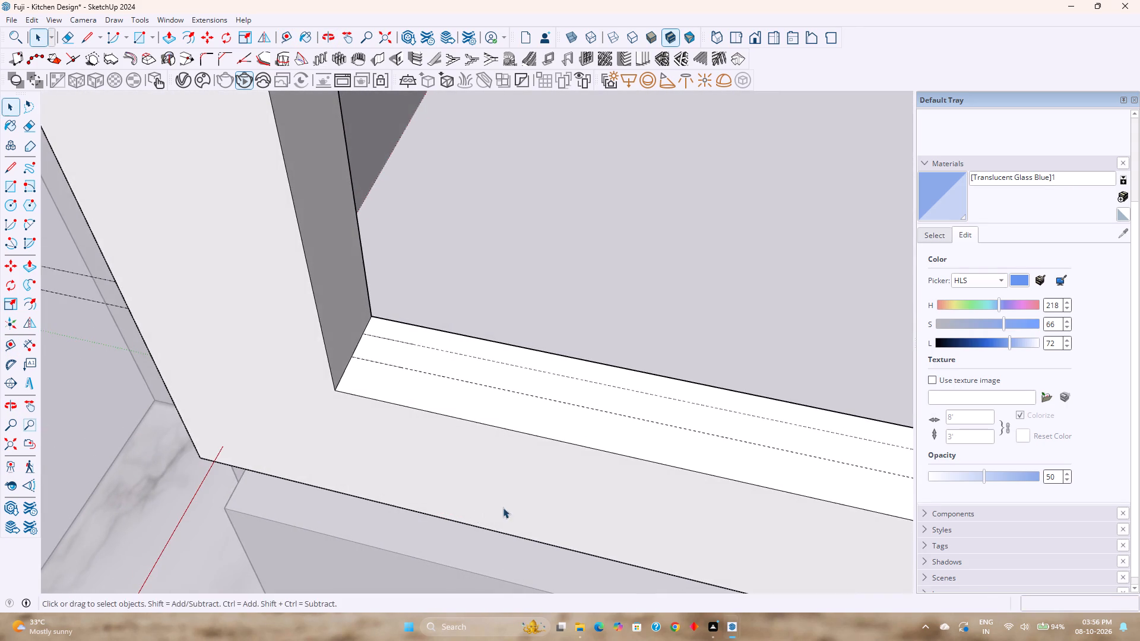
middle_click_drag(546, 503, 362, 496, "shift")
scroll(360, 495, "down", 1)
middle_click_drag(468, 496, 316, 470, "shift")
scroll(326, 464, "down", 3)
middle_click_drag(419, 472, 337, 439, "shift")
scroll(335, 431, "down", 2)
middle_click_drag(383, 449, 344, 440, "shift")
middle_click_drag(377, 458, 395, 442, "shift")
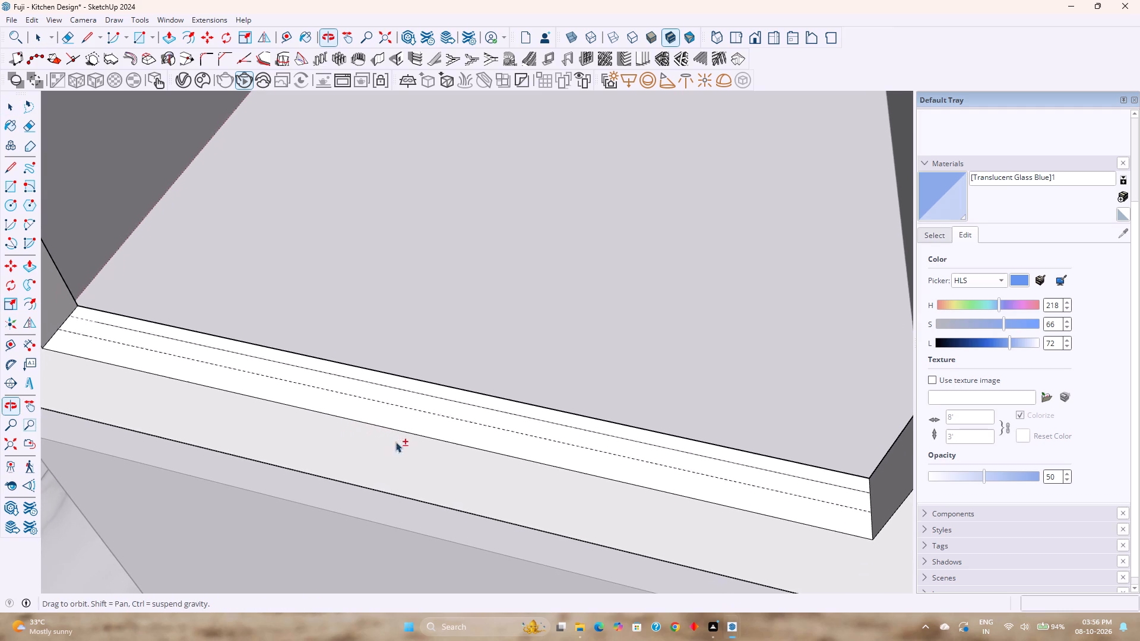
middle_click_drag(395, 442, 395, 442, "shift")
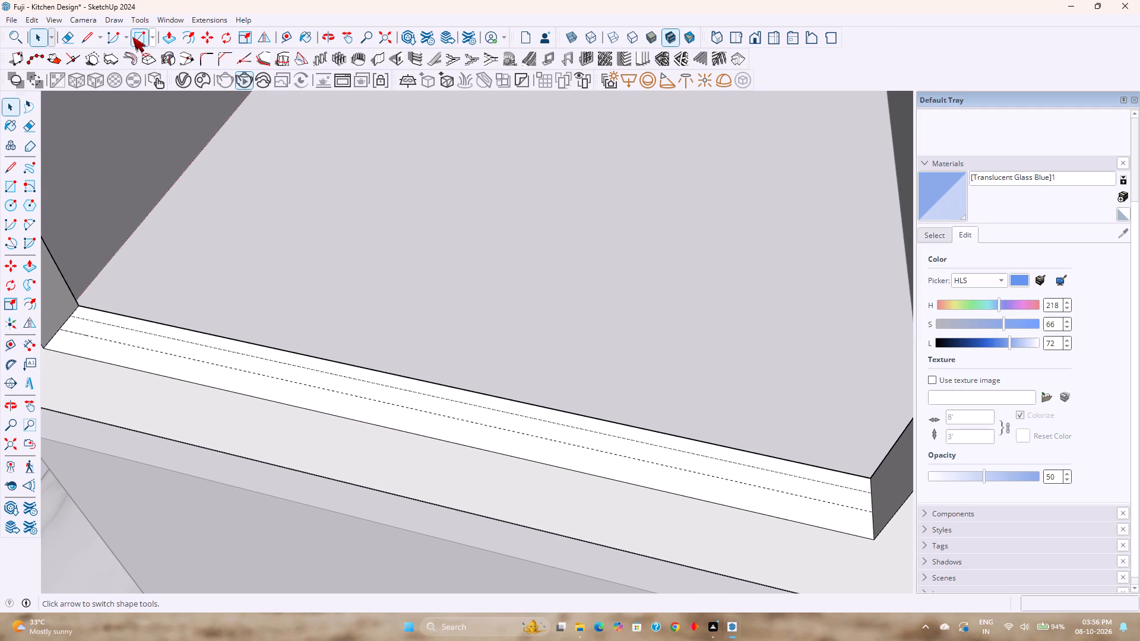
left_click(134, 36)
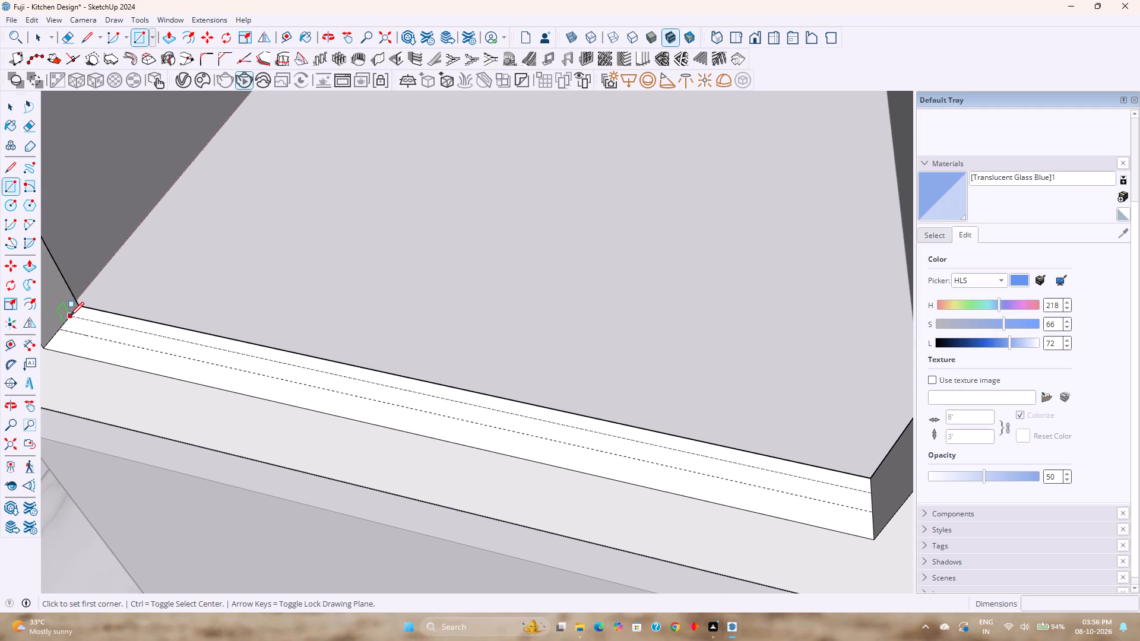
left_click(71, 316)
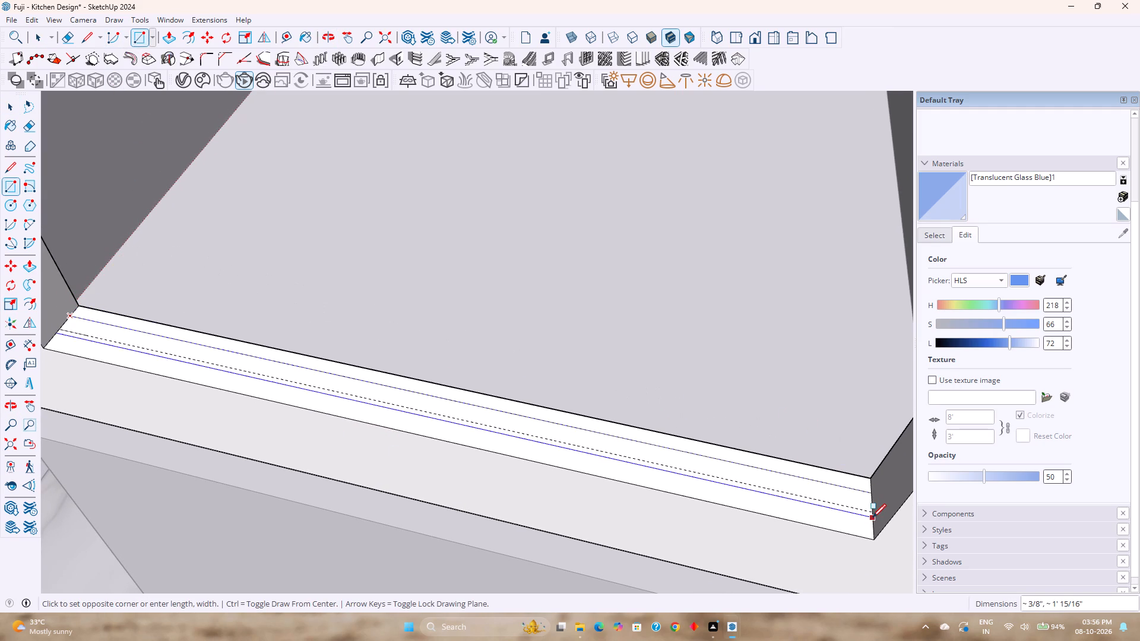
left_click(873, 511)
key("space")
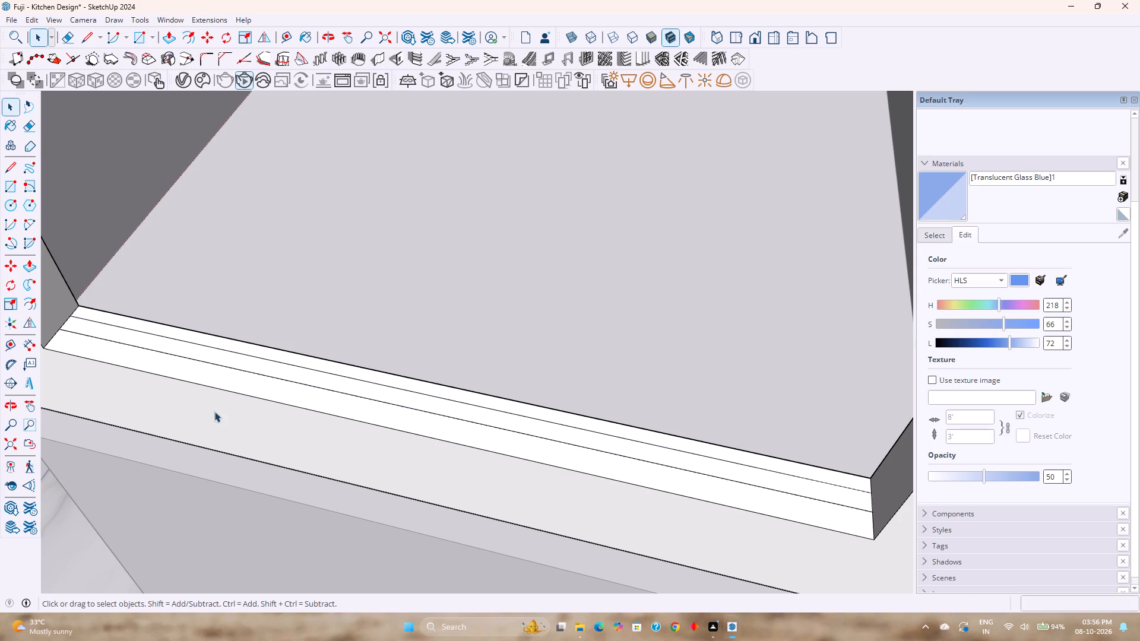
Draw a small arc of about 1/8" radius inside the strip, starting from the midpoint of its left short end.
scroll(164, 393, "up", 3)
middle_click_drag(164, 393, 476, 448, "shift")
scroll(300, 371, "up", 5)
middle_click_drag(424, 374, 374, 364, "shift")
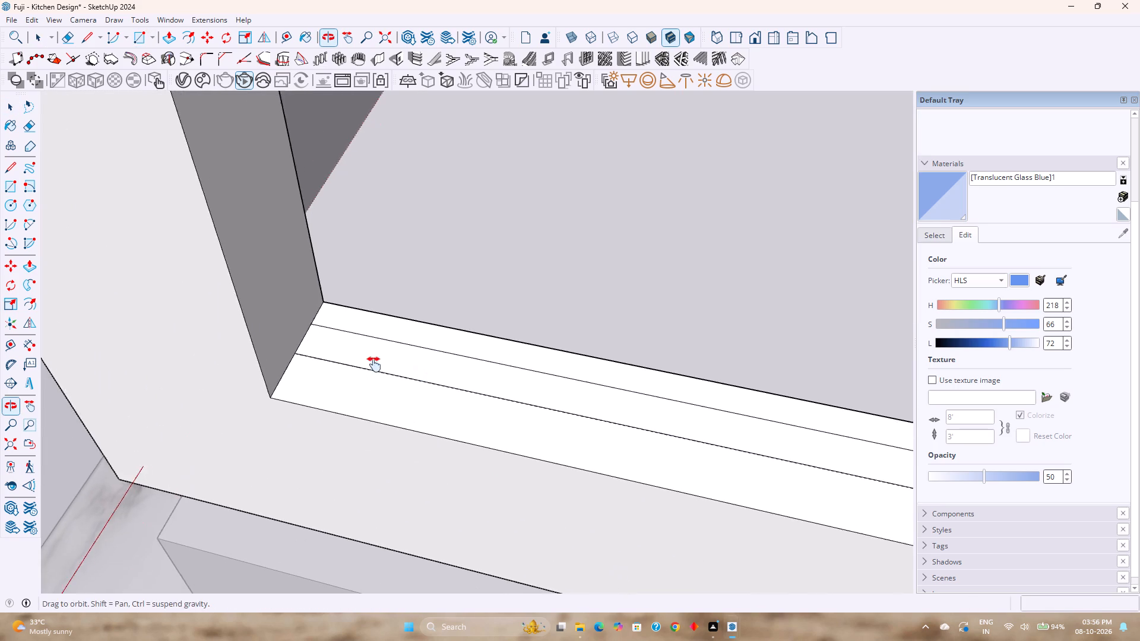
middle_click_drag(374, 364, 206, 334, "shift")
middle_click_drag(210, 331, 334, 404)
middle_click_drag(303, 398, 368, 343, "shift")
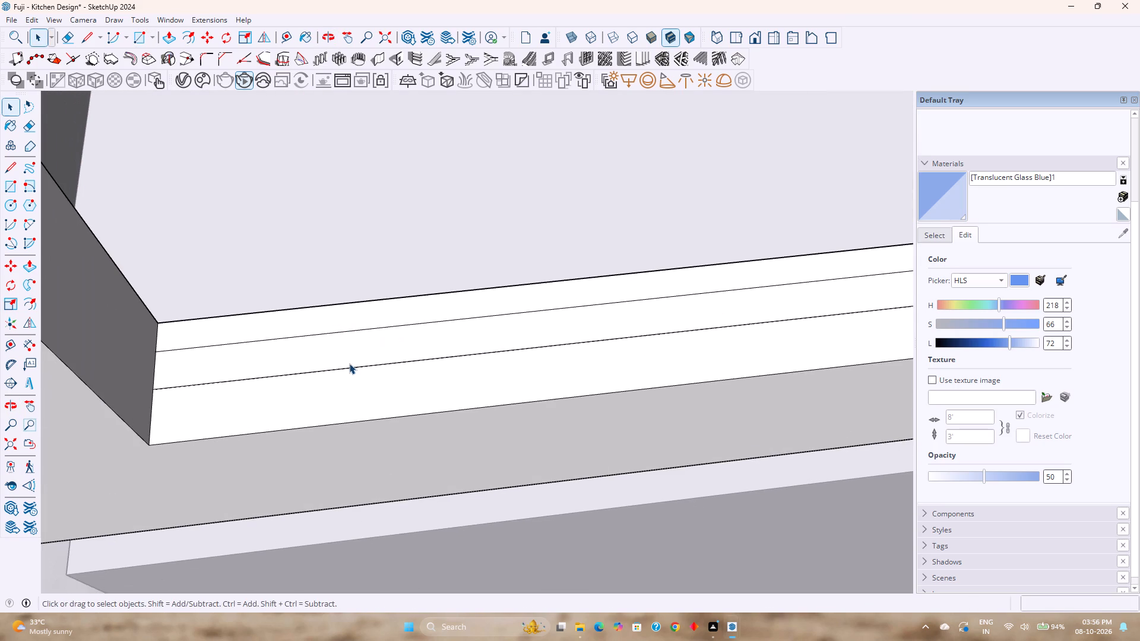
middle_click_drag(349, 363, 206, 419)
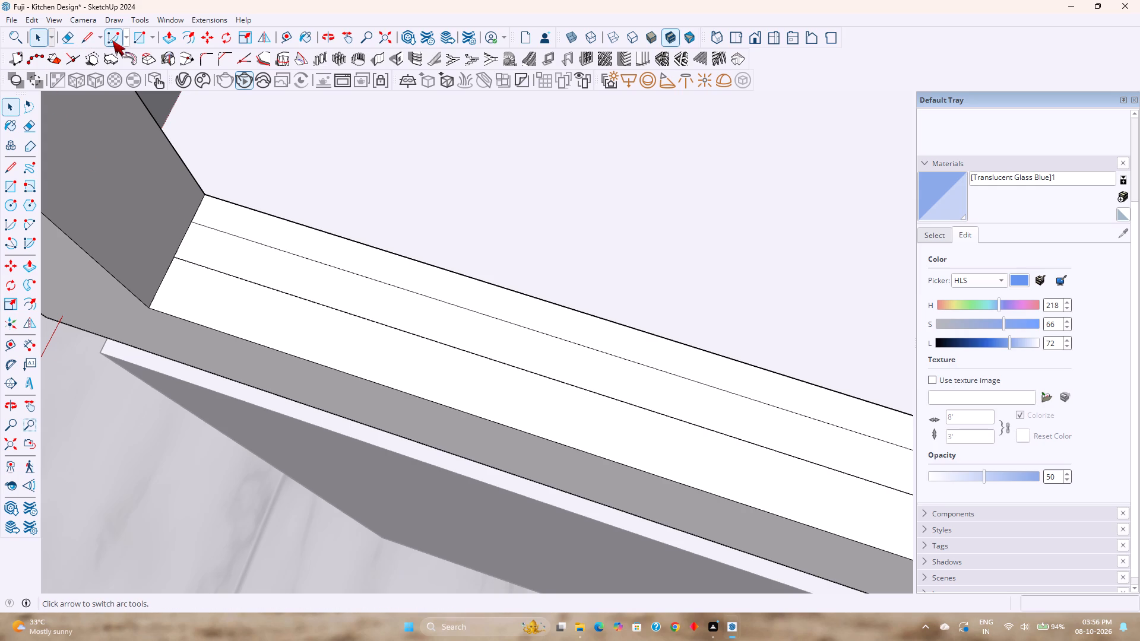
key("a")
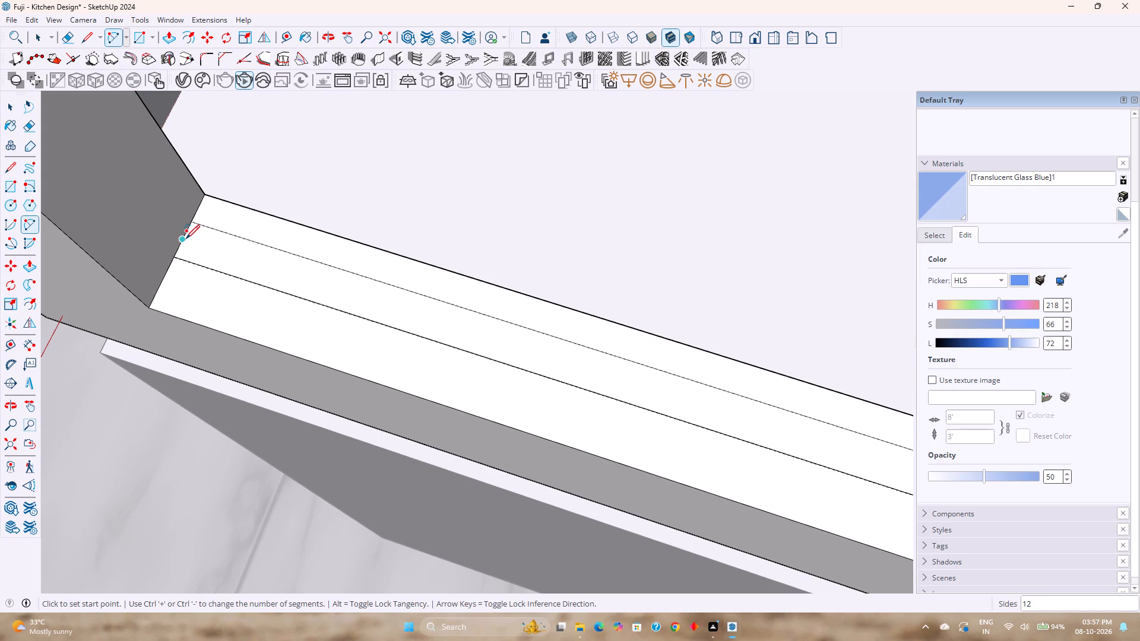
left_click(186, 239)
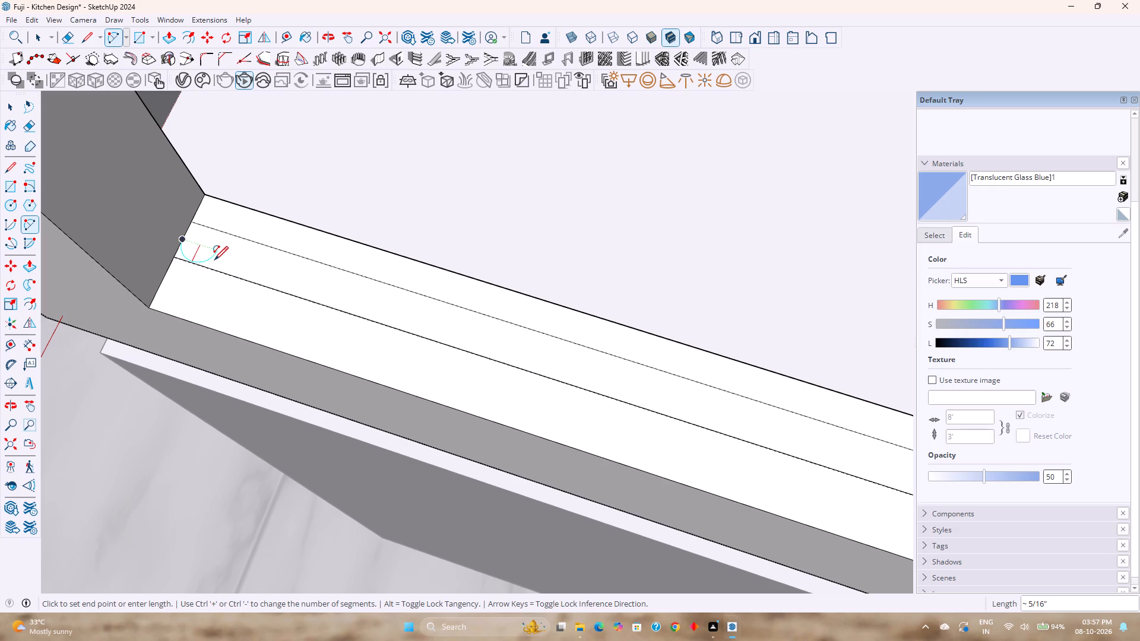
double_click(214, 258)
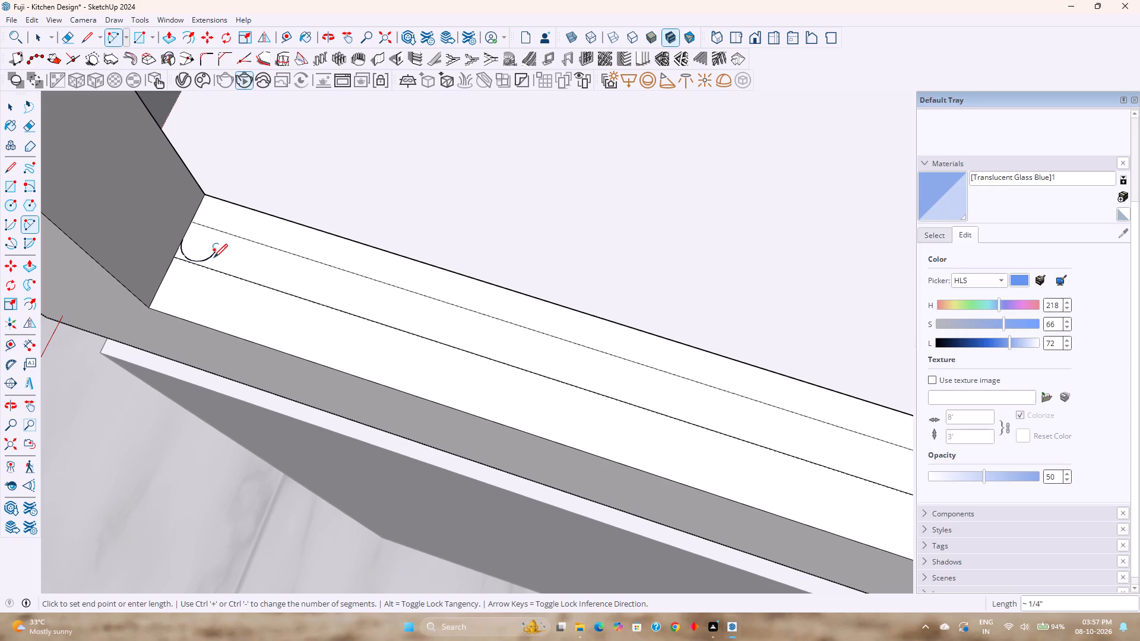
key("space")
key("Escape")
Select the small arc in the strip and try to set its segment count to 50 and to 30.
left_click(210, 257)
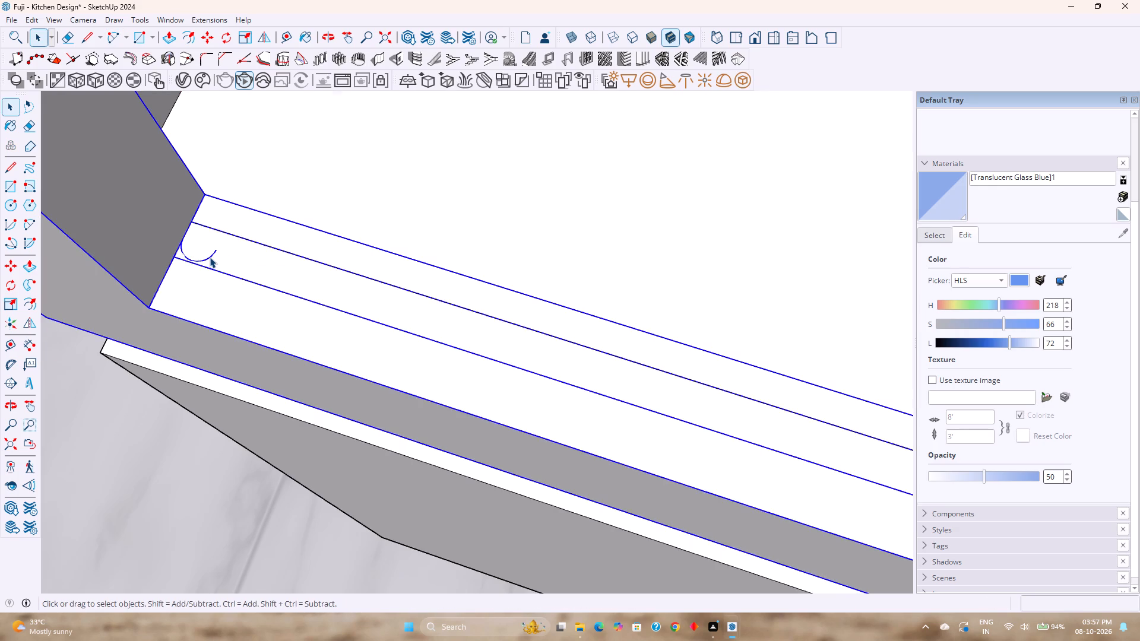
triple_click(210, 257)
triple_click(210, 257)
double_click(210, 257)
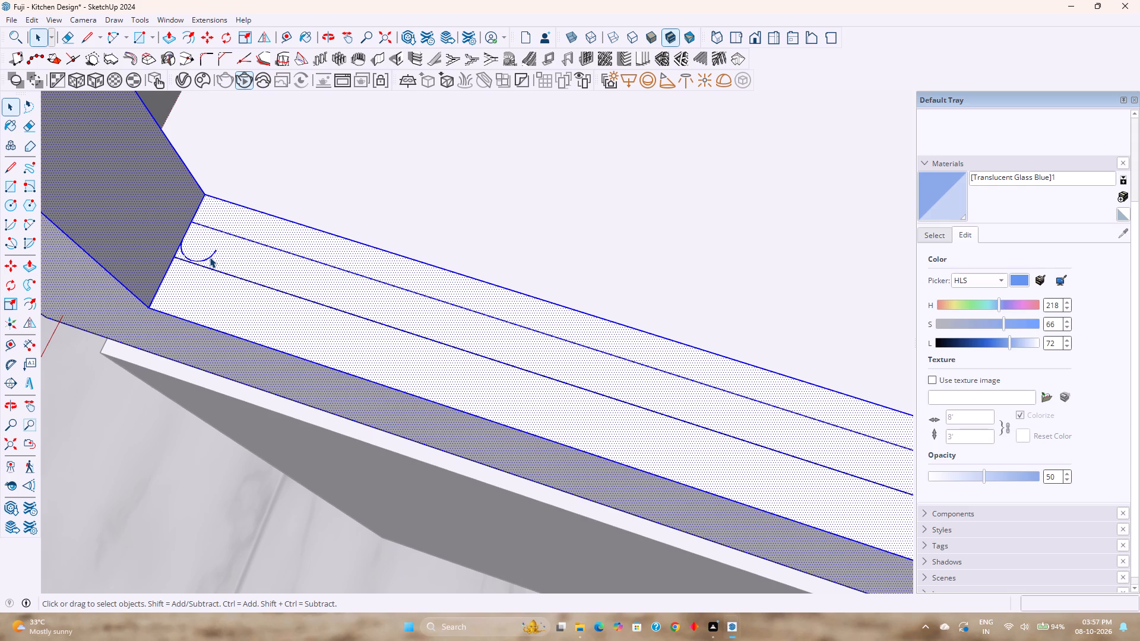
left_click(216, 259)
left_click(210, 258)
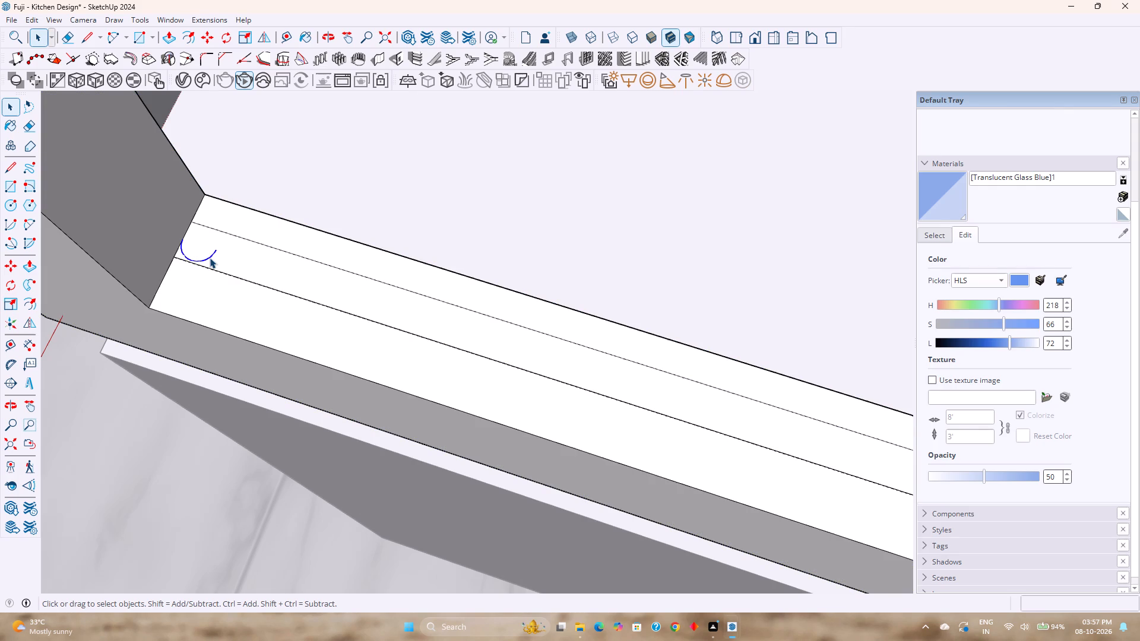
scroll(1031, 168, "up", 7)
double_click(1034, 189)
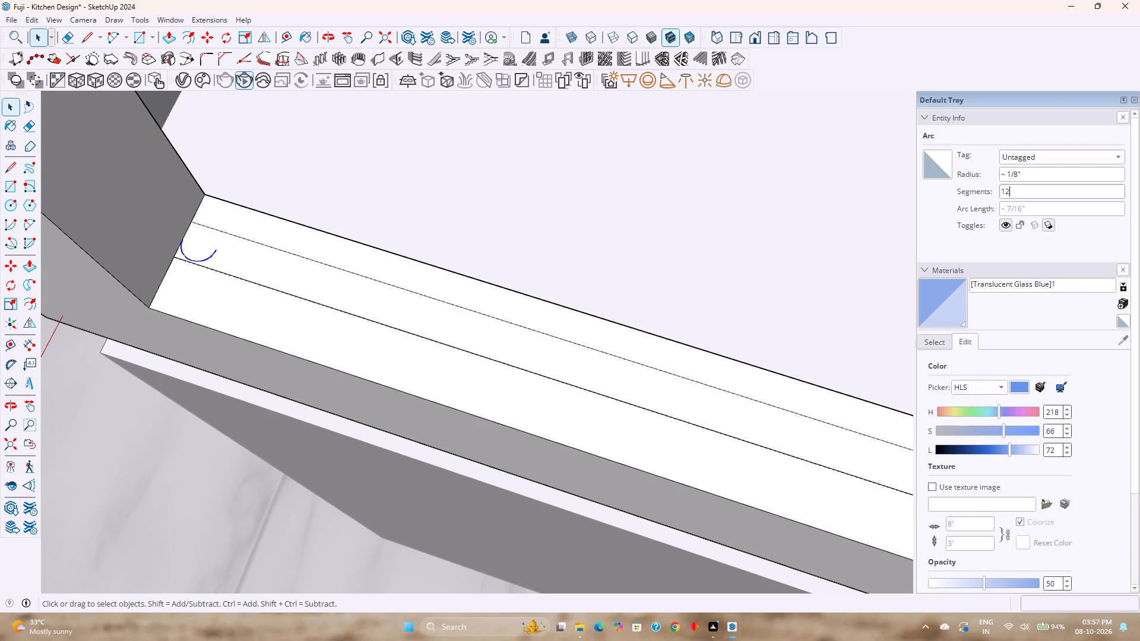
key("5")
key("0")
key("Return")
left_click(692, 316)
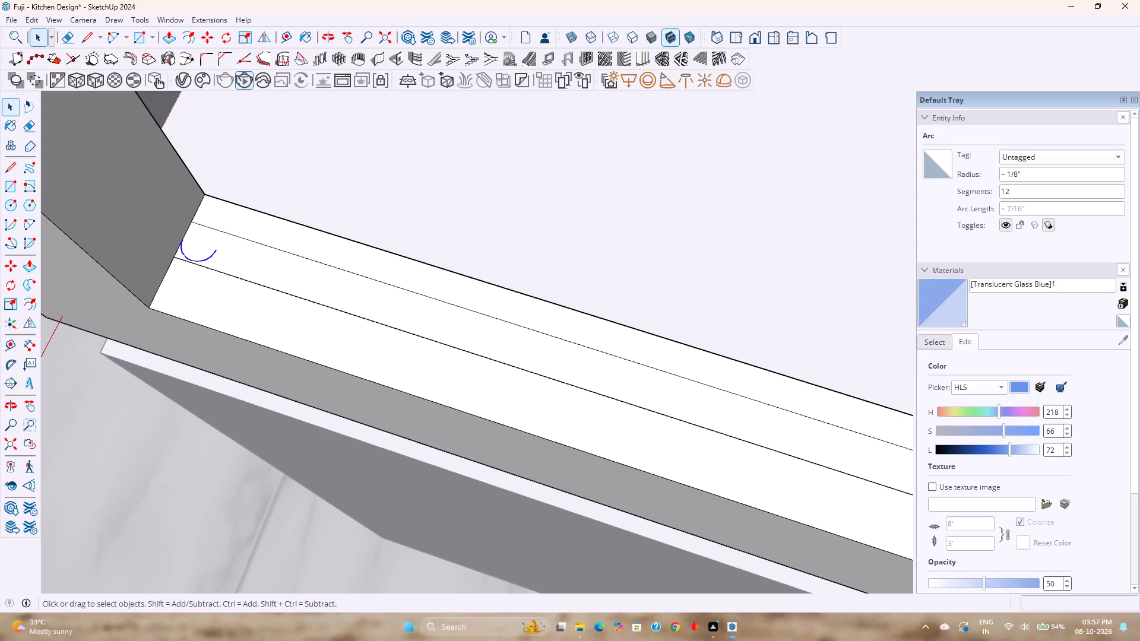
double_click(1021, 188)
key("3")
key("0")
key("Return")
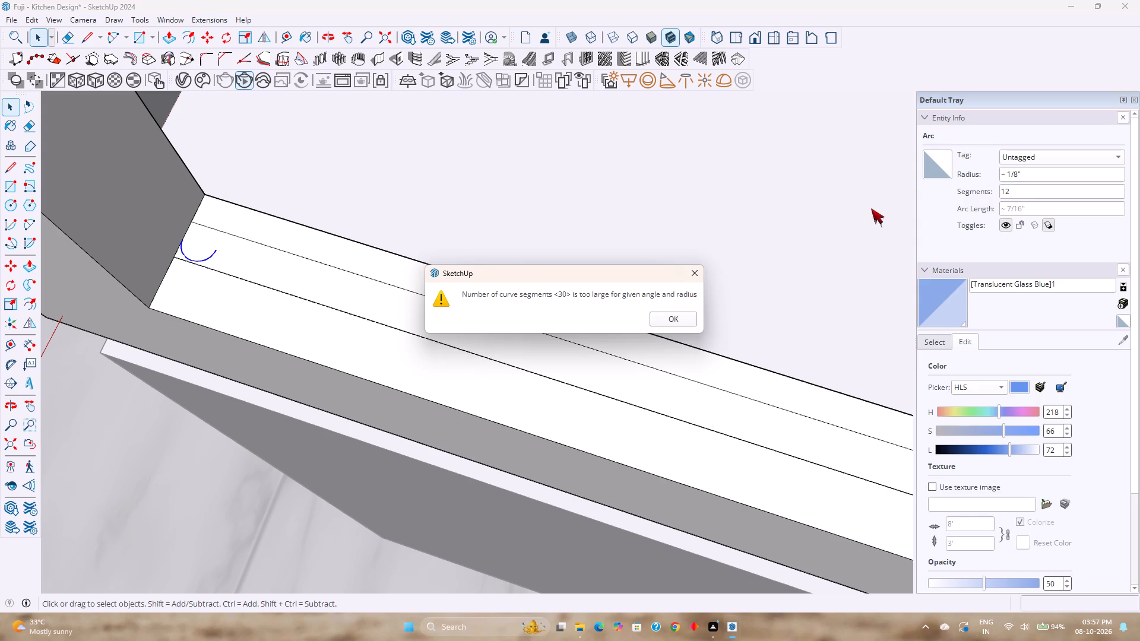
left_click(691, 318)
Set the small arc's segment count to 20.
double_click(1020, 190)
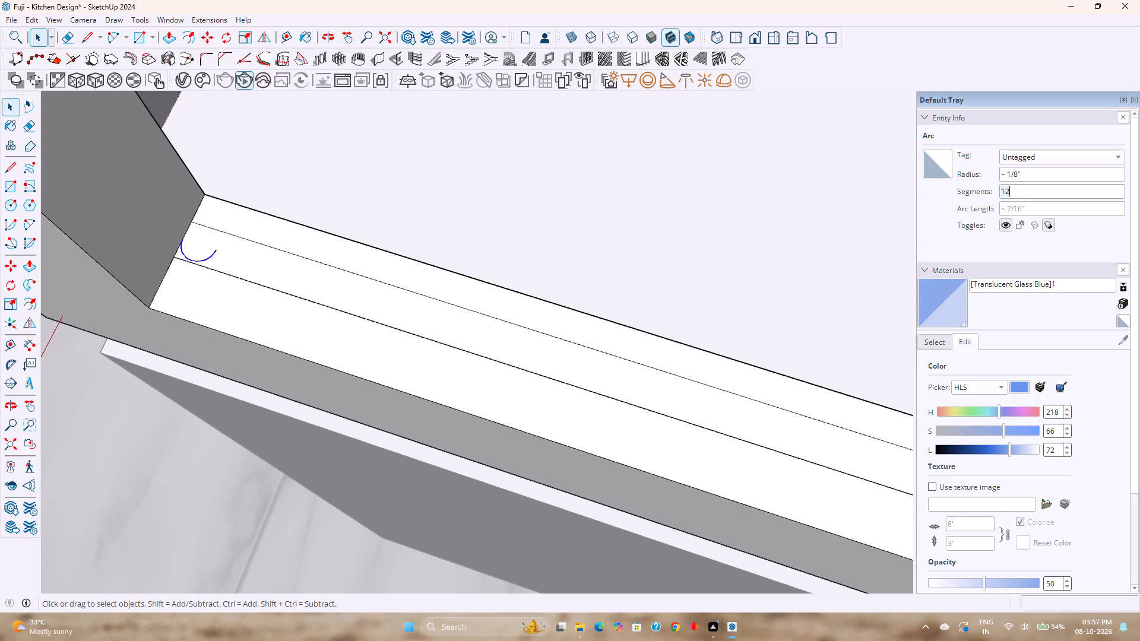
key("2")
key("0")
key("Return")
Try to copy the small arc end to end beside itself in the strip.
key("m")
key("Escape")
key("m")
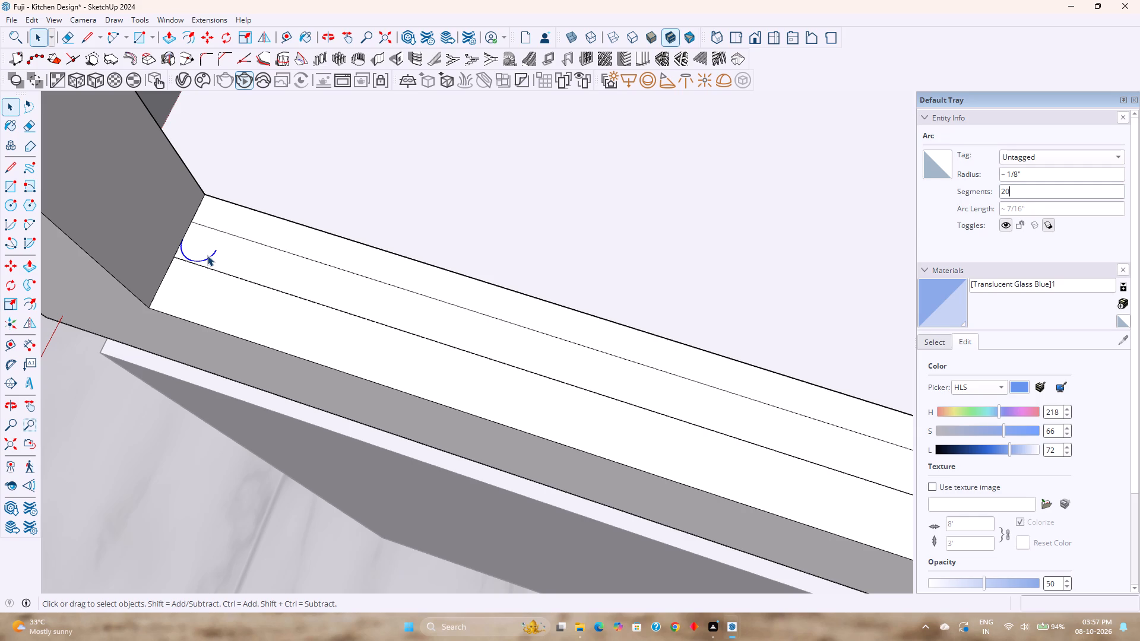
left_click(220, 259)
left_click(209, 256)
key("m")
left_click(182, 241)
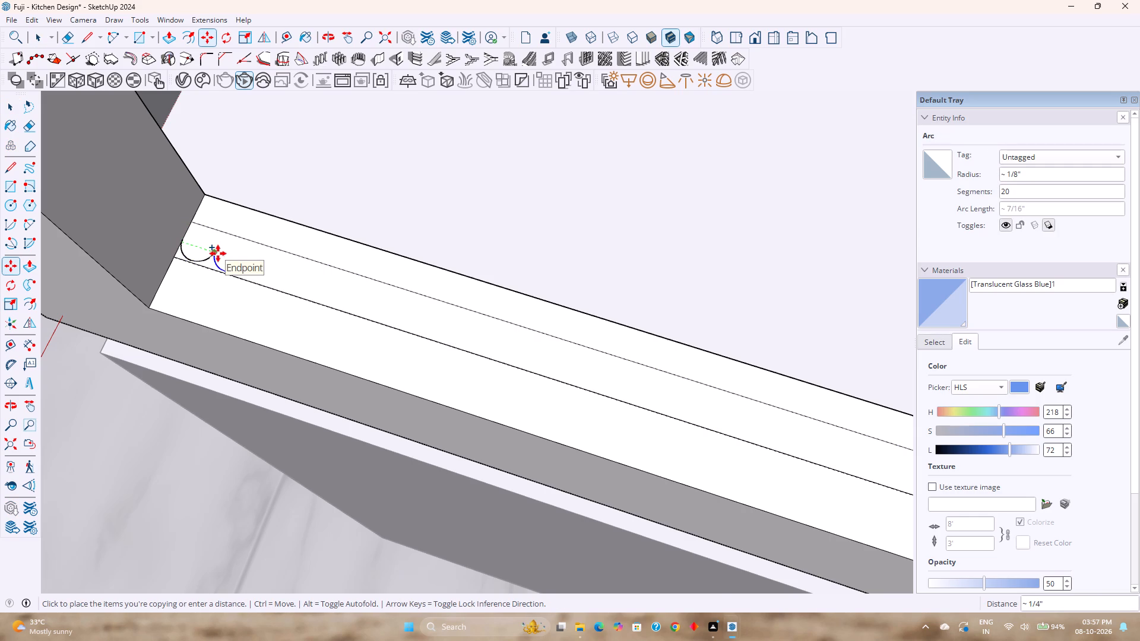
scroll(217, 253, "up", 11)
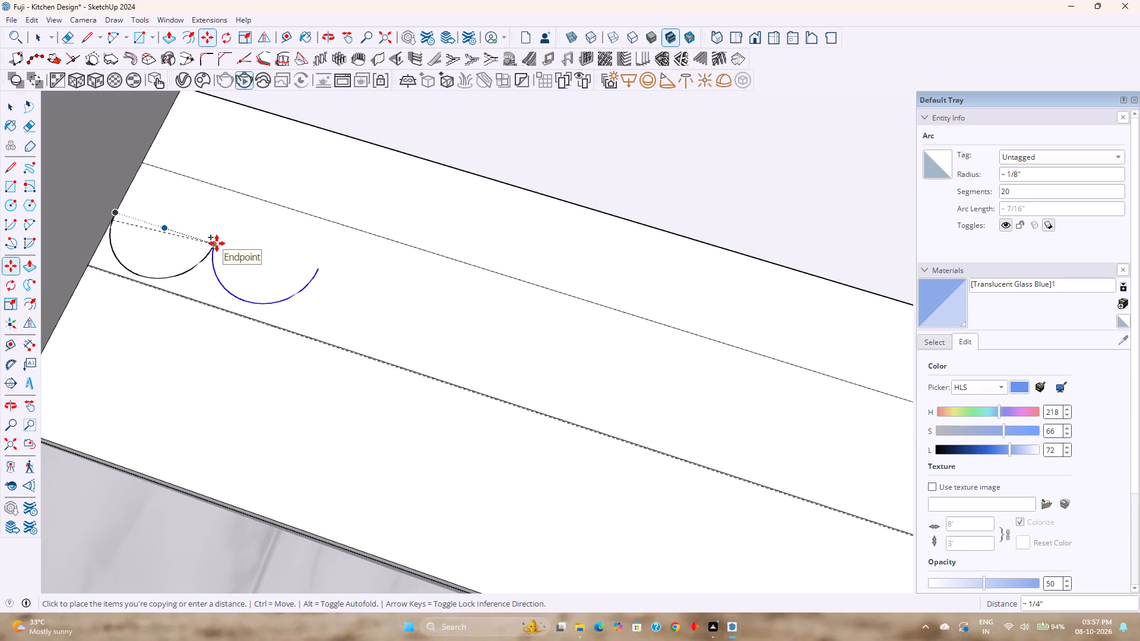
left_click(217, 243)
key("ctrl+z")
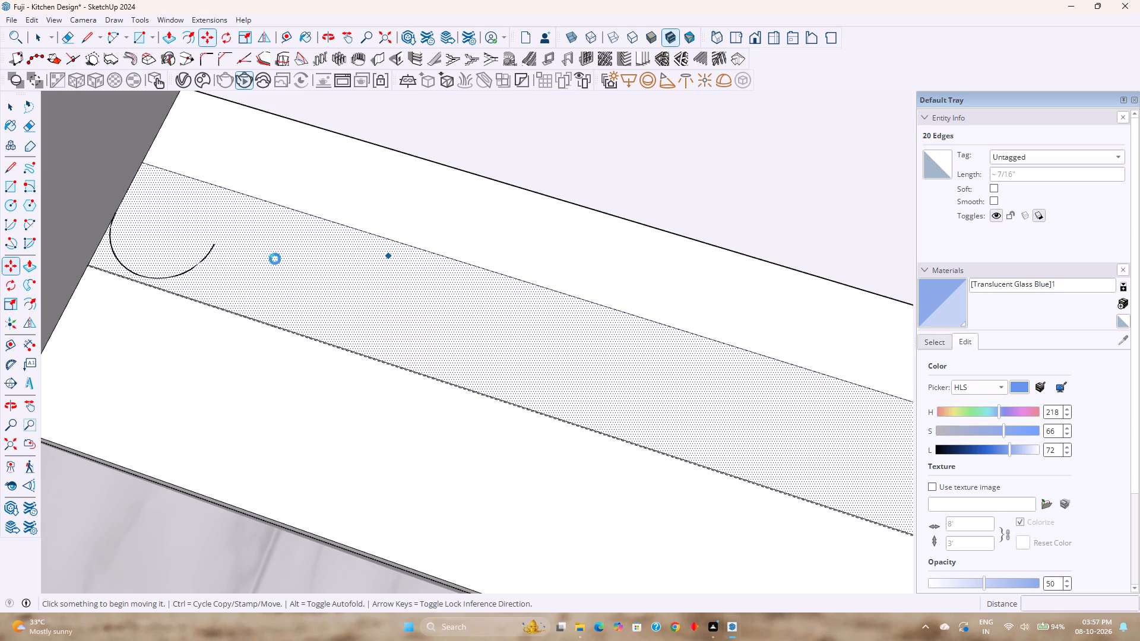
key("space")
Copy the small arc end to end along the strip at about 1/4" spacing, making an array of 20 copies.
scroll(187, 289, "down", 4)
scroll(187, 289, "up", 4)
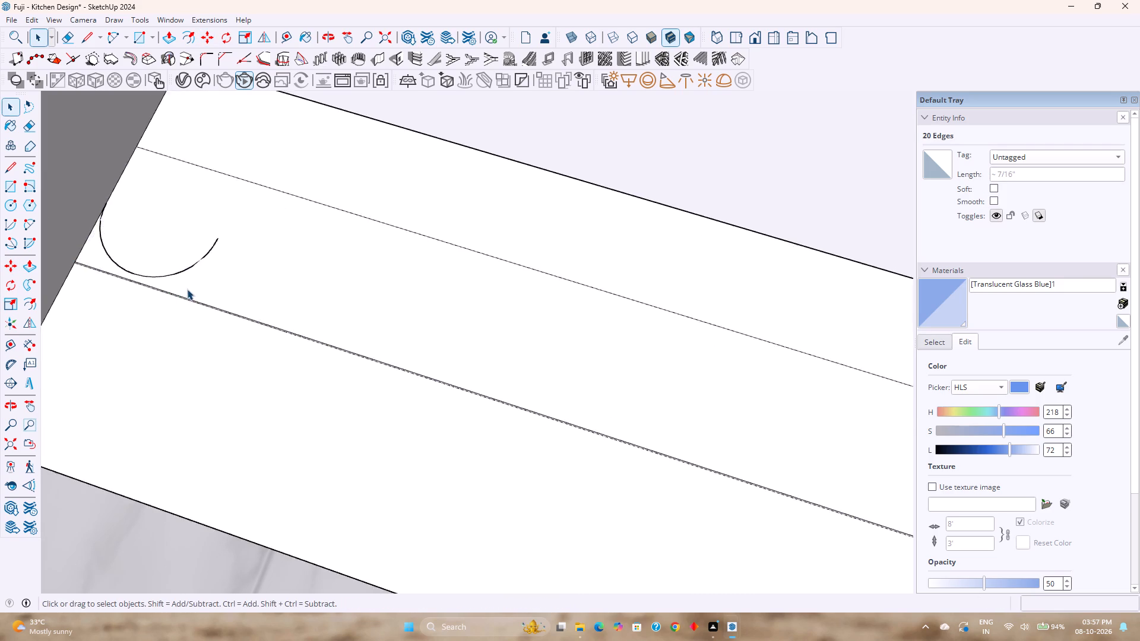
scroll(187, 289, "down", 4)
scroll(187, 289, "up", 4)
left_click(183, 269)
middle_click_drag(182, 269, 303, 299)
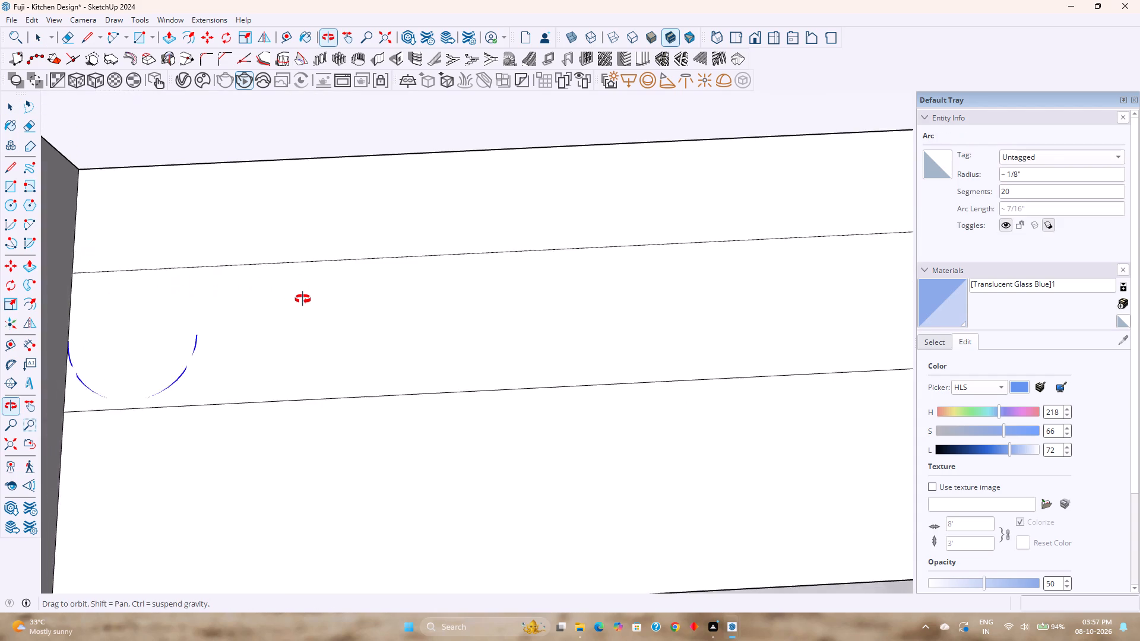
middle_click_drag(303, 299, 296, 297)
key("m")
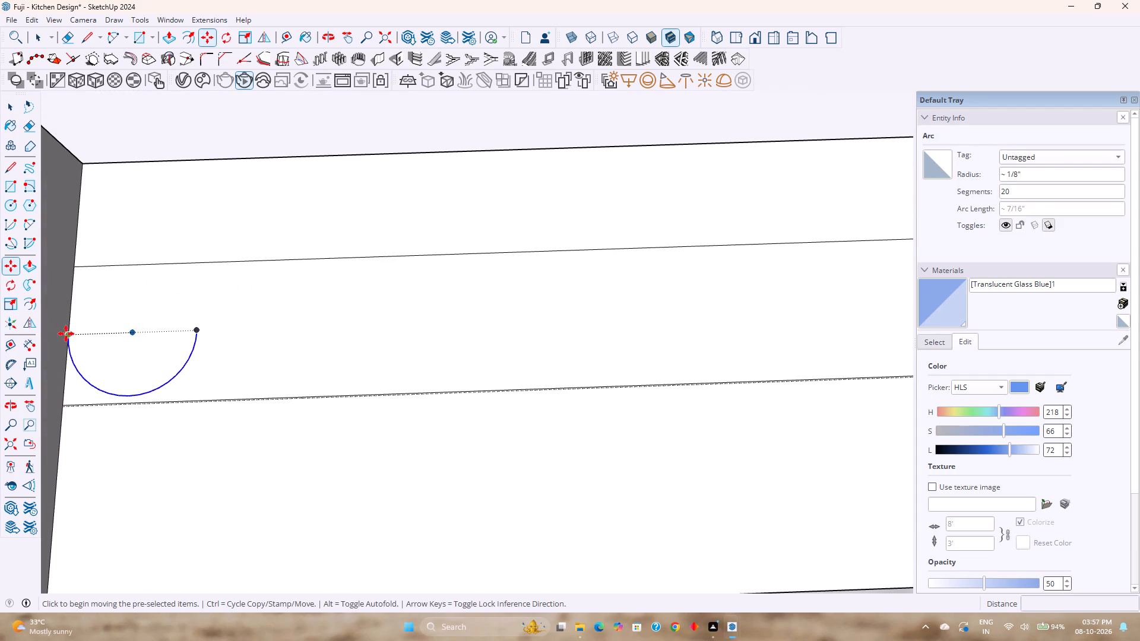
left_click(67, 331)
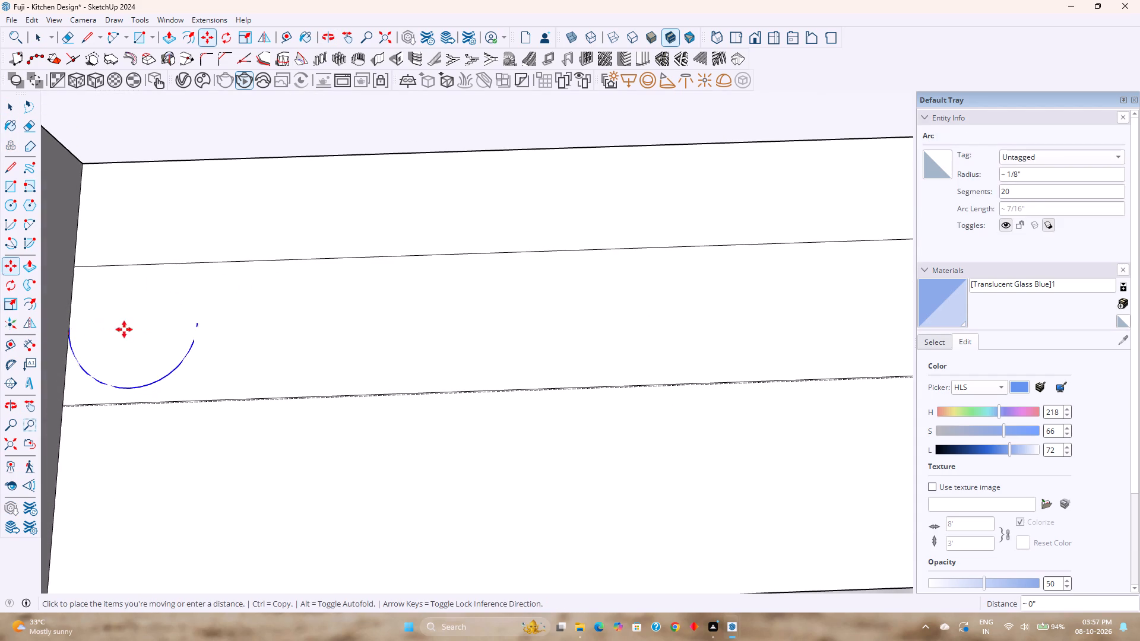
left_click(199, 335)
scroll(199, 335, "down", 5)
type("*20")
key("Return")
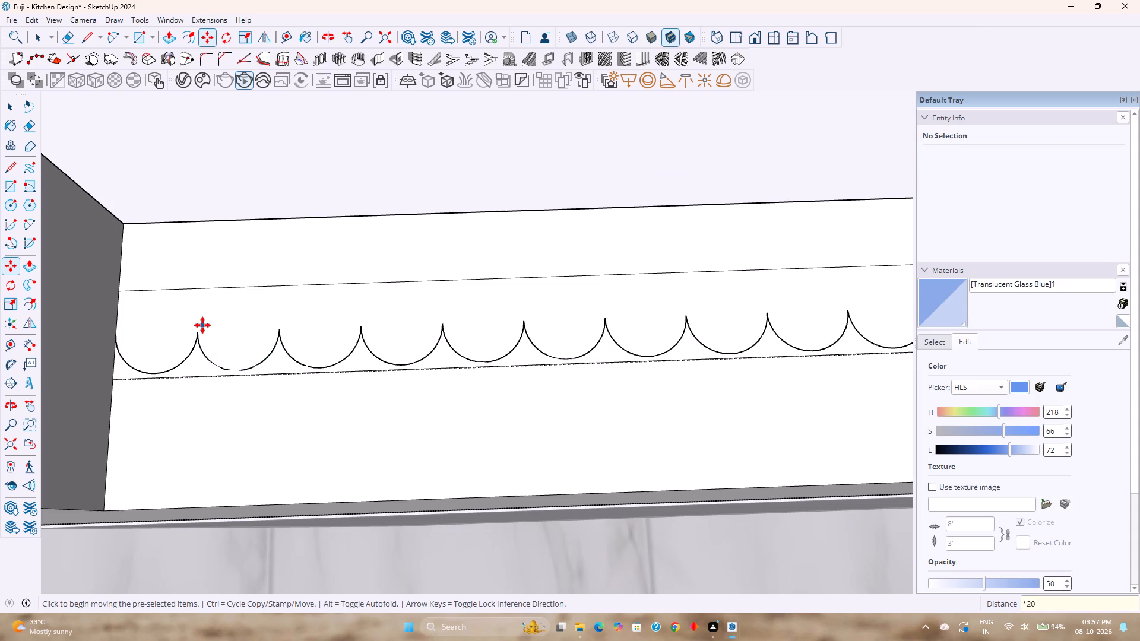
Extend the arc array along the full strip, trying 42, 44 and 45 copies before setting 46.
scroll(205, 325, "down", 10)
scroll(288, 345, "down", 7)
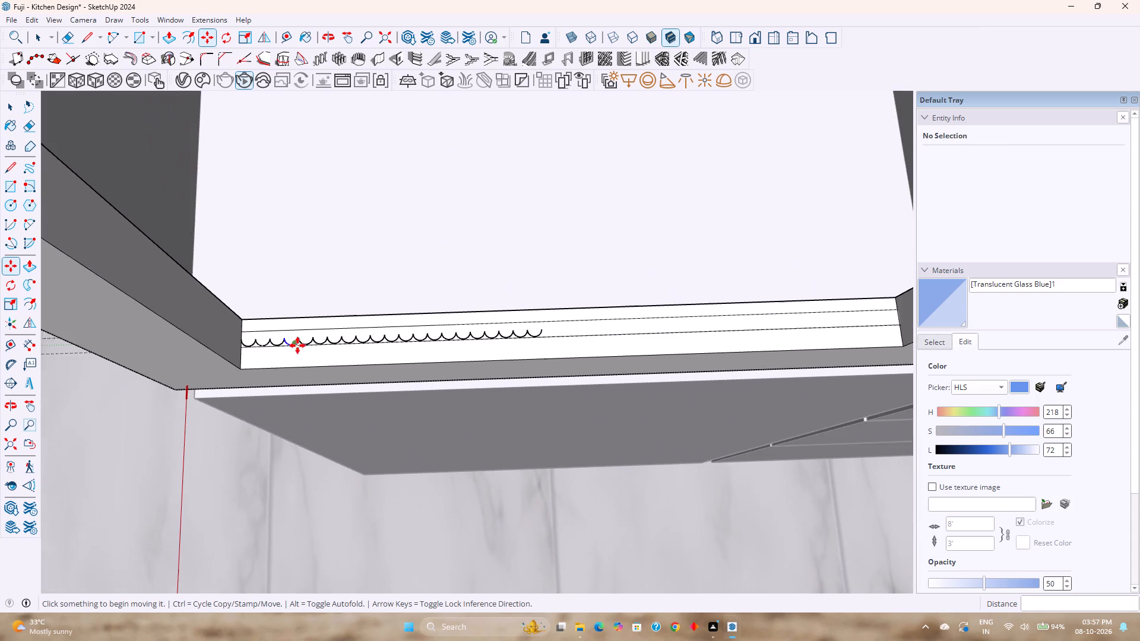
scroll(297, 345, "down", 6)
type("*42")
key("Return")
type("*44")
key("Return")
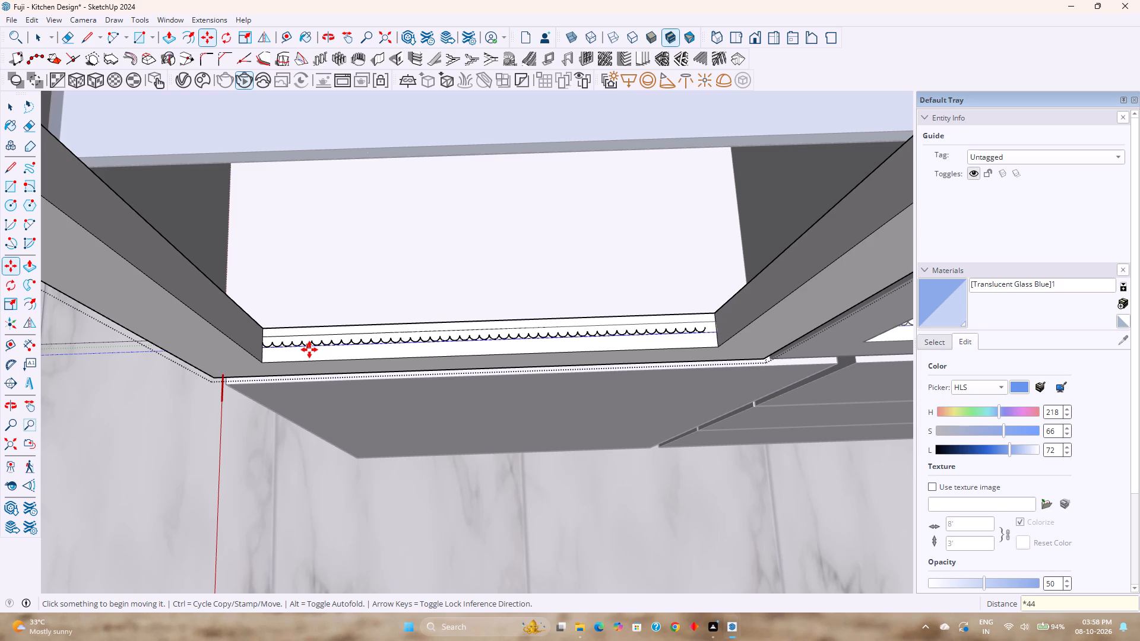
type("*45")
key("Return")
scroll(682, 332, "up", 2)
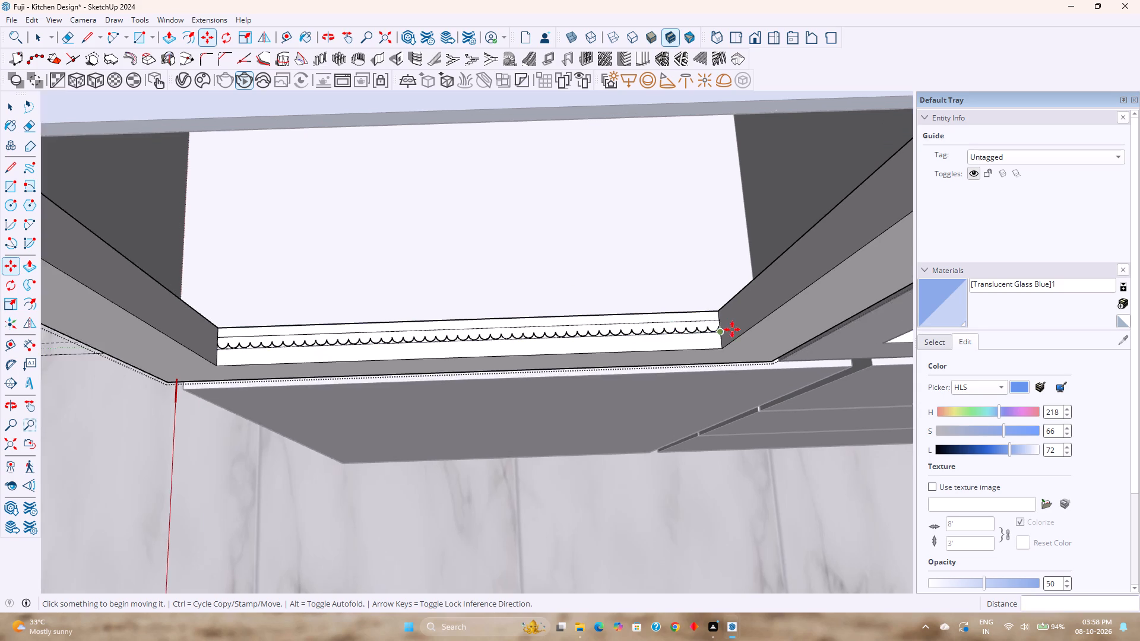
scroll(732, 329, "up", 8)
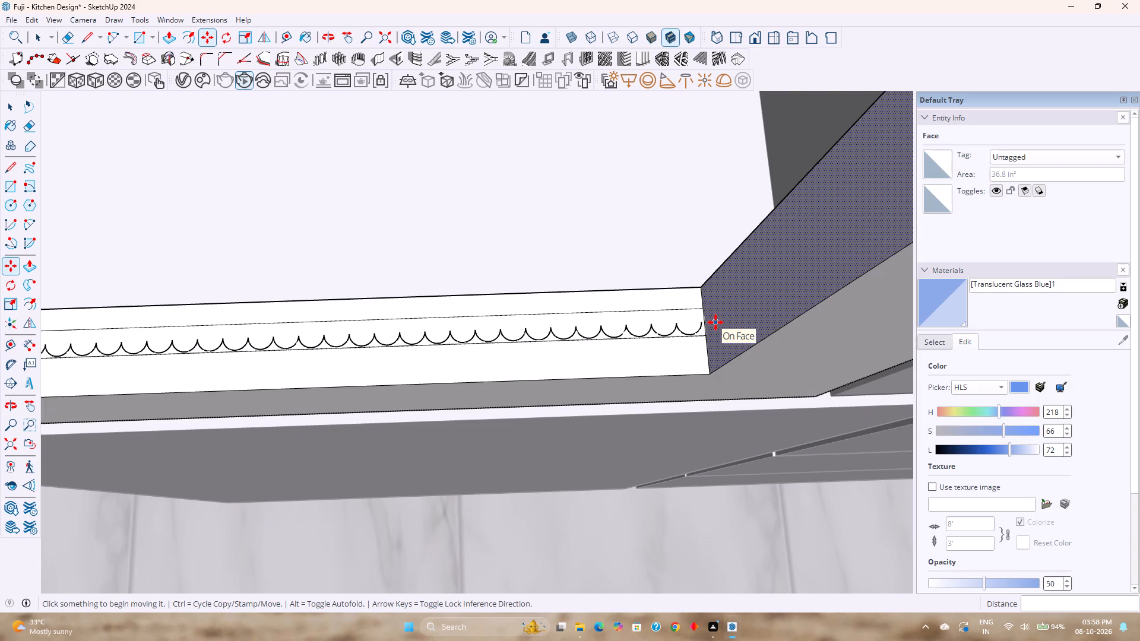
key("asterisk")
key("1")
key("BackSpace")
type("46")
key("Return")
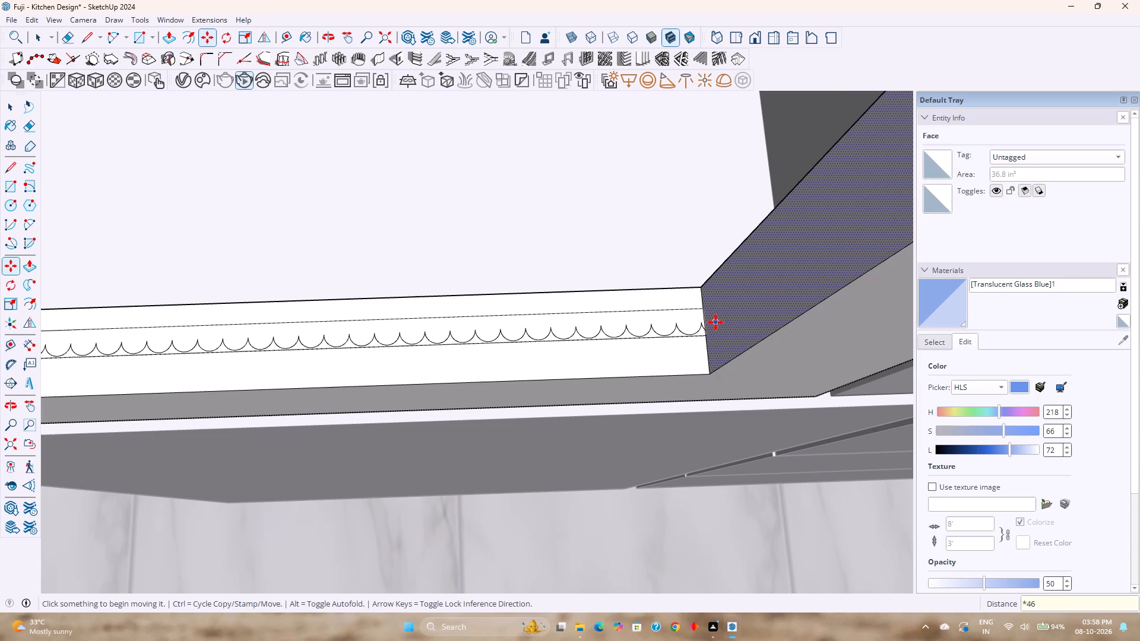
key("space")
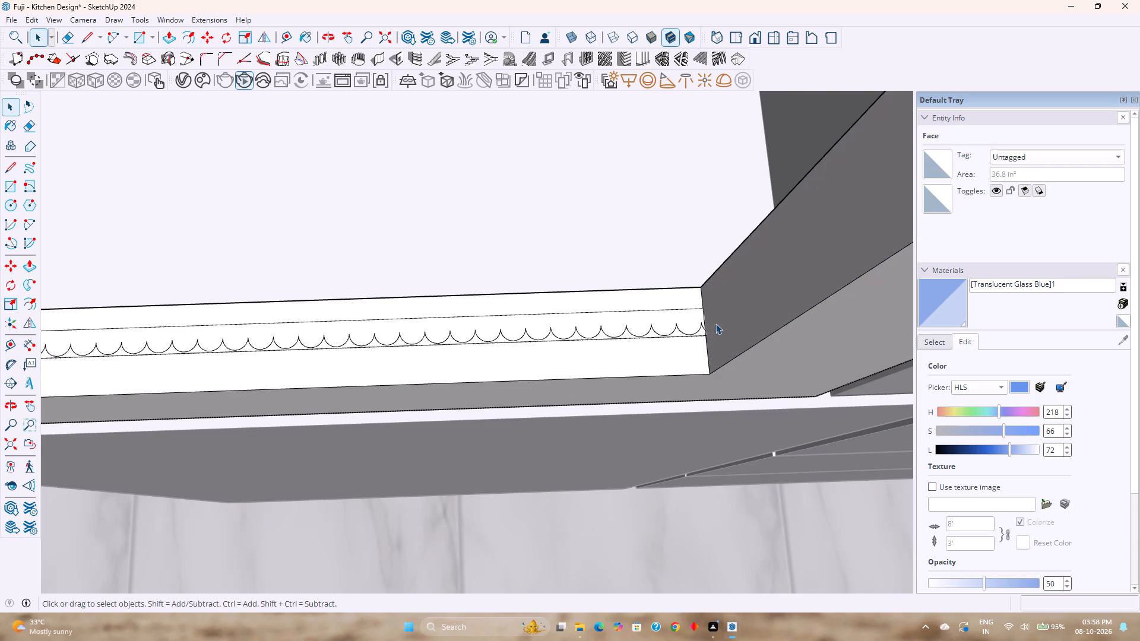
Delete the guide below the row of arcs and the strip's straight edge beneath it.
scroll(720, 334, "up", 14)
left_click(705, 320)
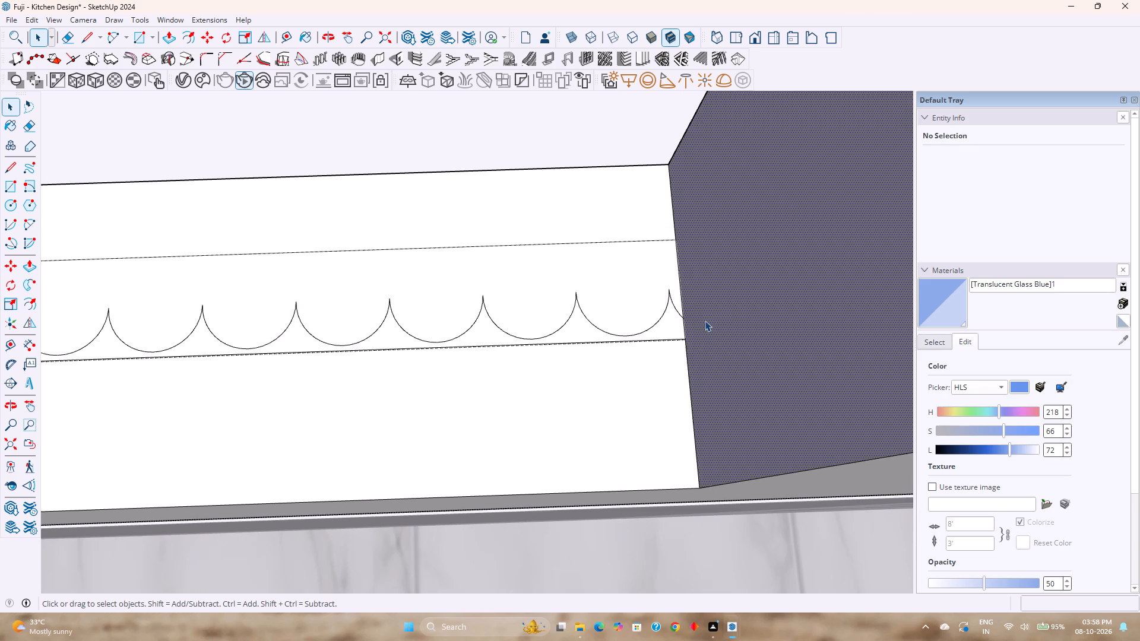
scroll(639, 338, "down", 4)
left_click(629, 342)
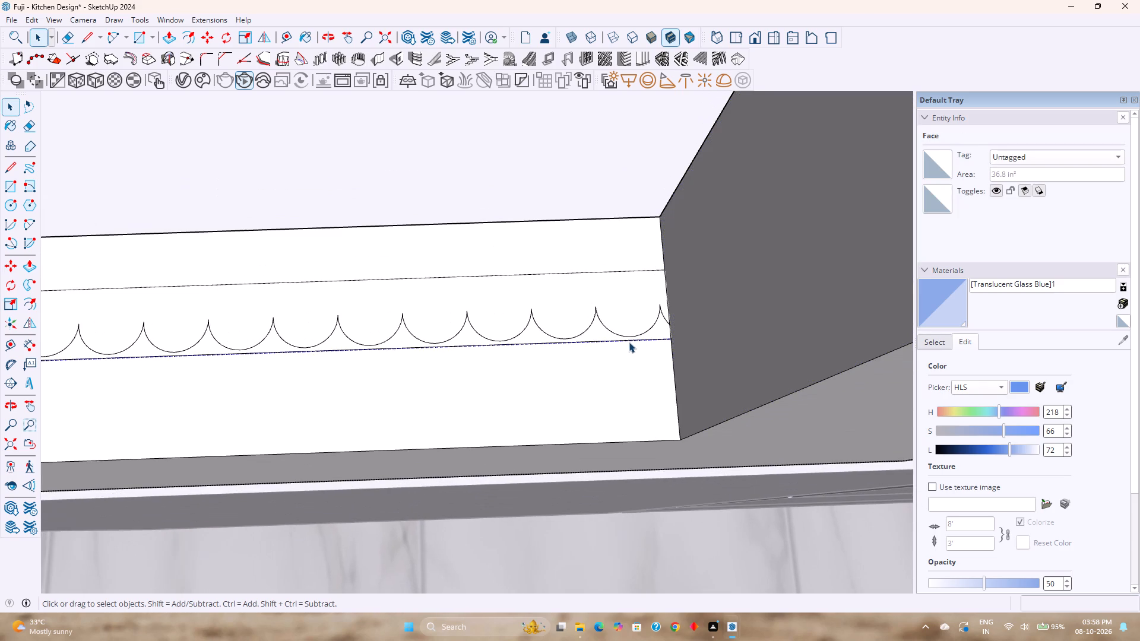
key("Delete")
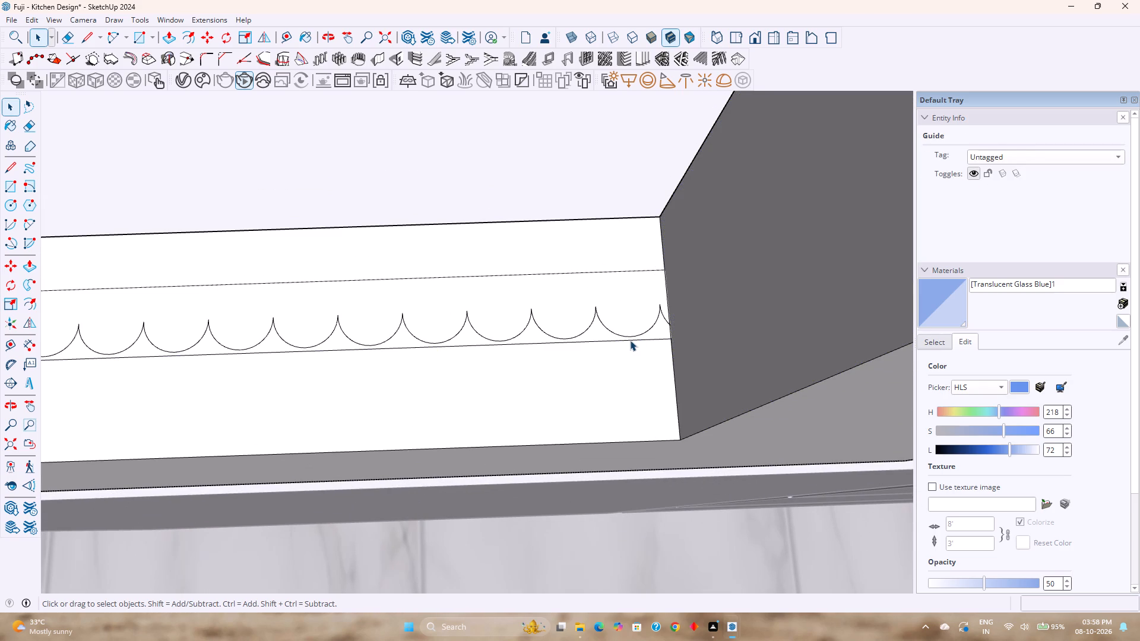
left_click(628, 341)
key("Delete")
Group the scalloped face together with its bounding edges and open the group for editing.
middle_click_drag(555, 346, 601, 356, "shift")
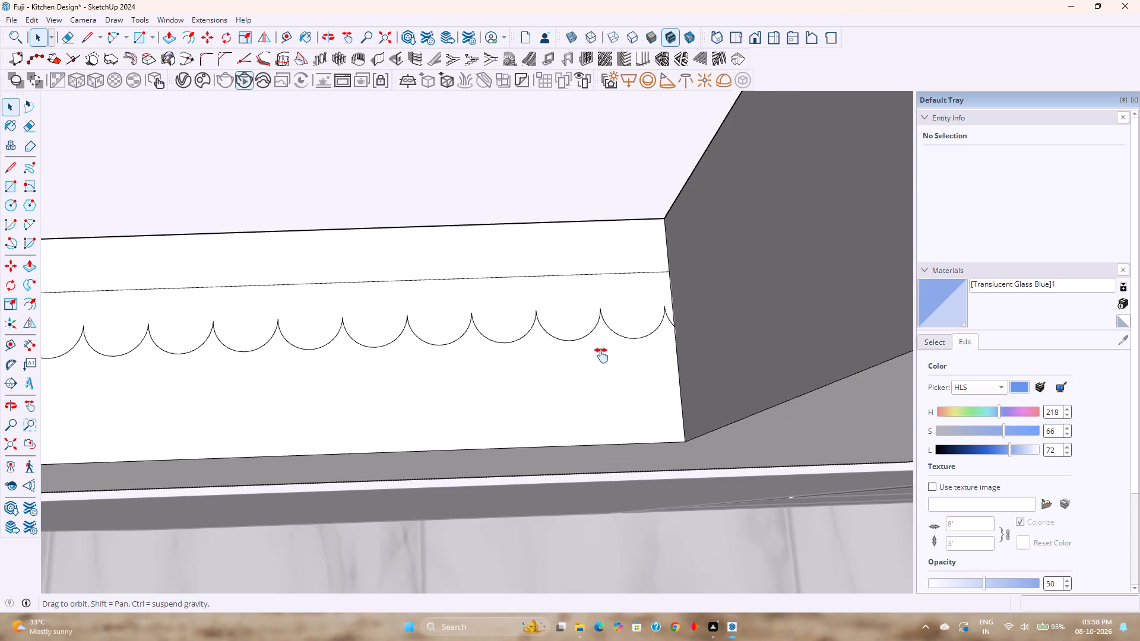
middle_click_drag(601, 356, 759, 360, "shift")
scroll(759, 357, "down", 4)
middle_click_drag(663, 365, 846, 388, "shift")
scroll(703, 380, "down", 9)
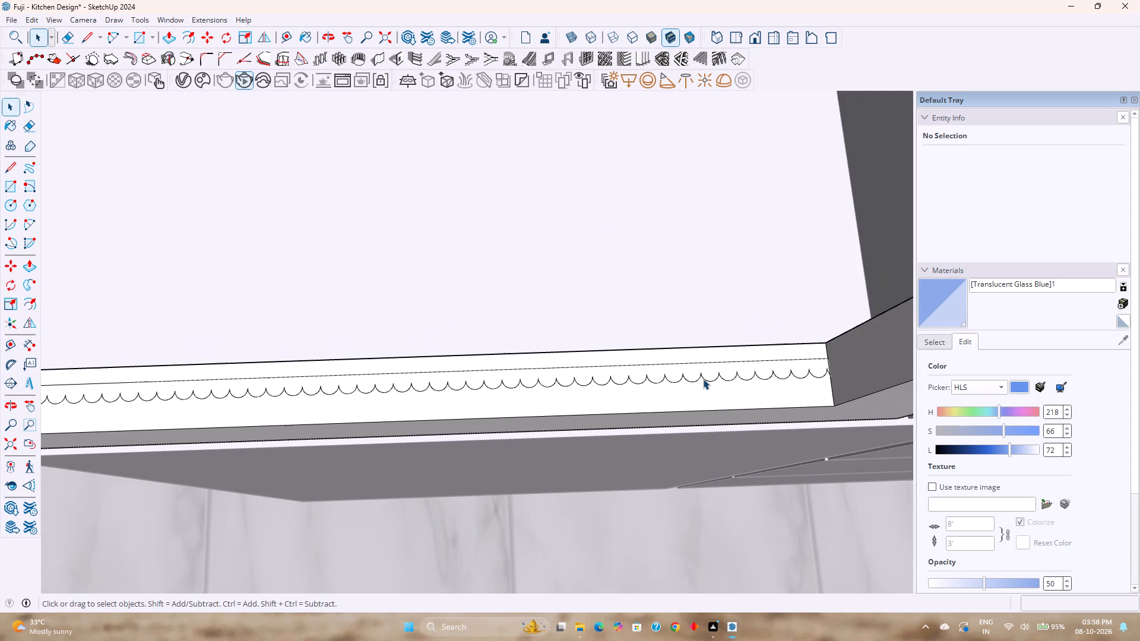
scroll(703, 379, "down", 5)
scroll(415, 379, "up", 4)
left_click(427, 382)
double_click(427, 382)
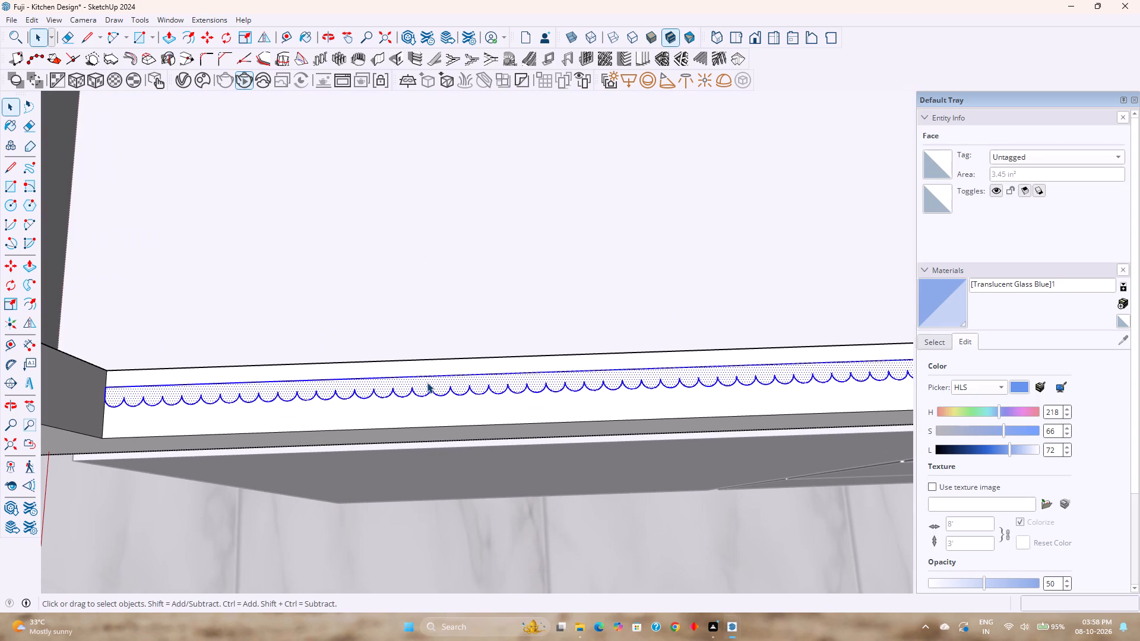
double_click(427, 383)
right_click(427, 383)
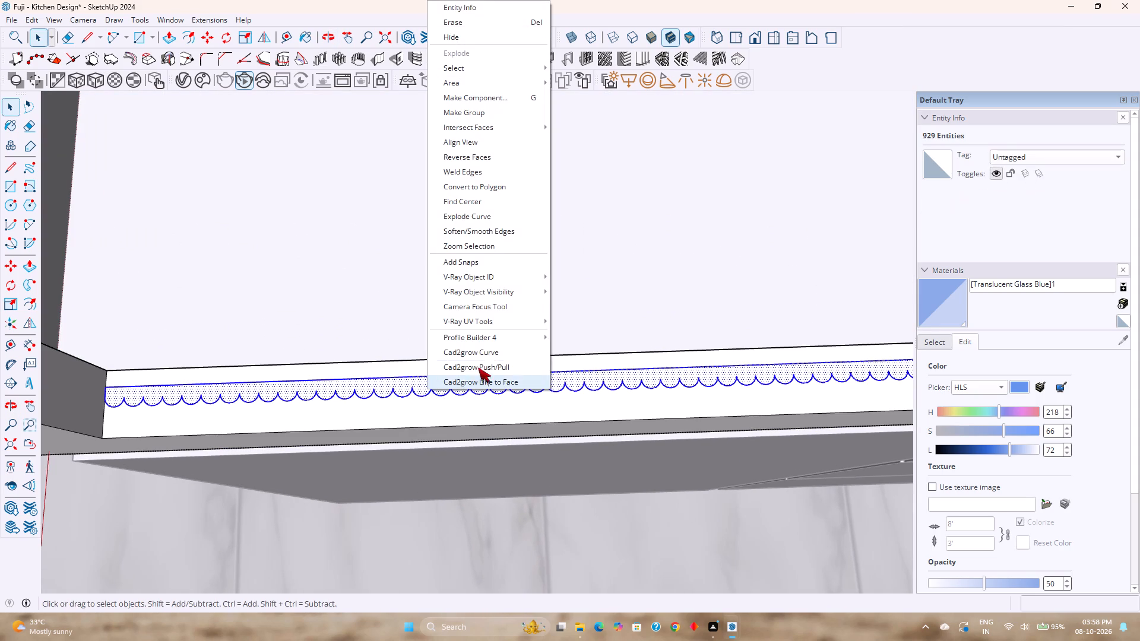
left_click(498, 118)
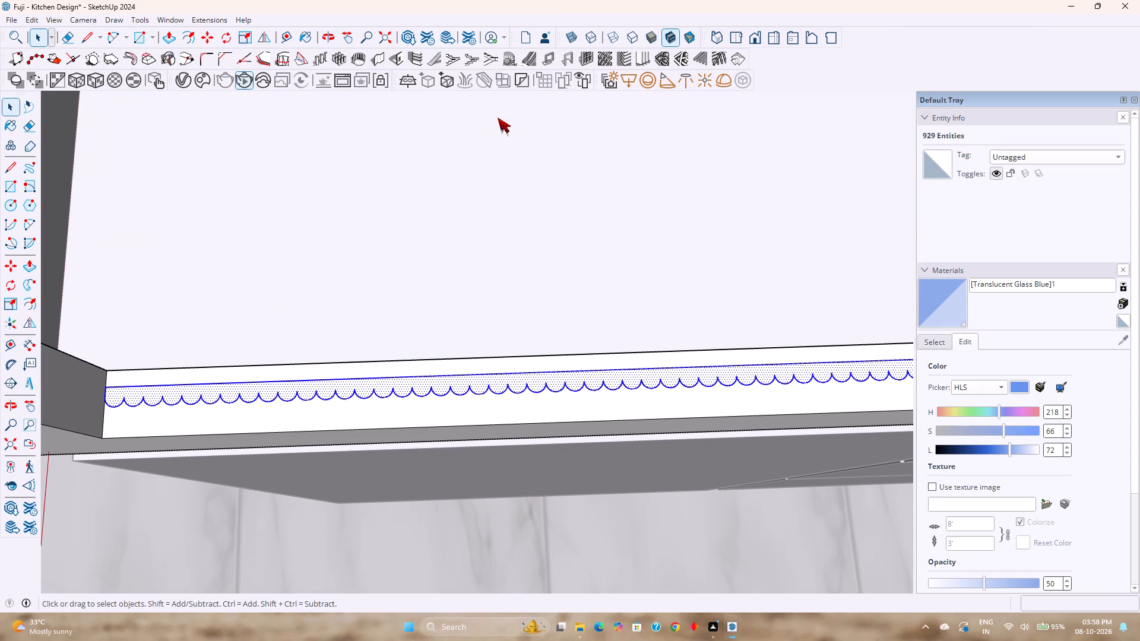
double_click(477, 385)
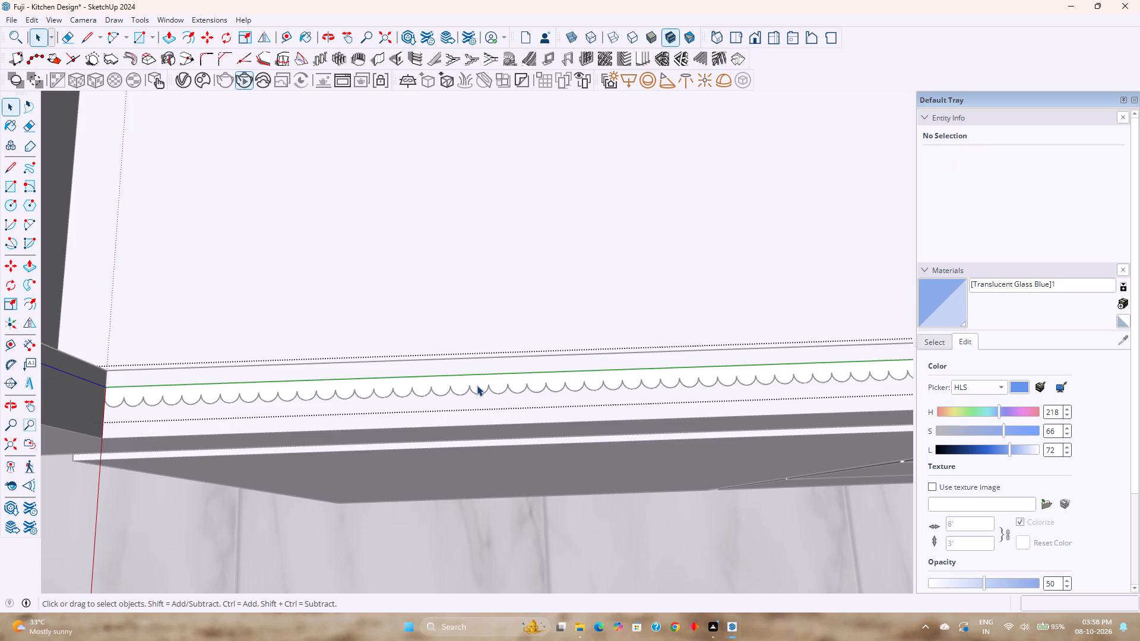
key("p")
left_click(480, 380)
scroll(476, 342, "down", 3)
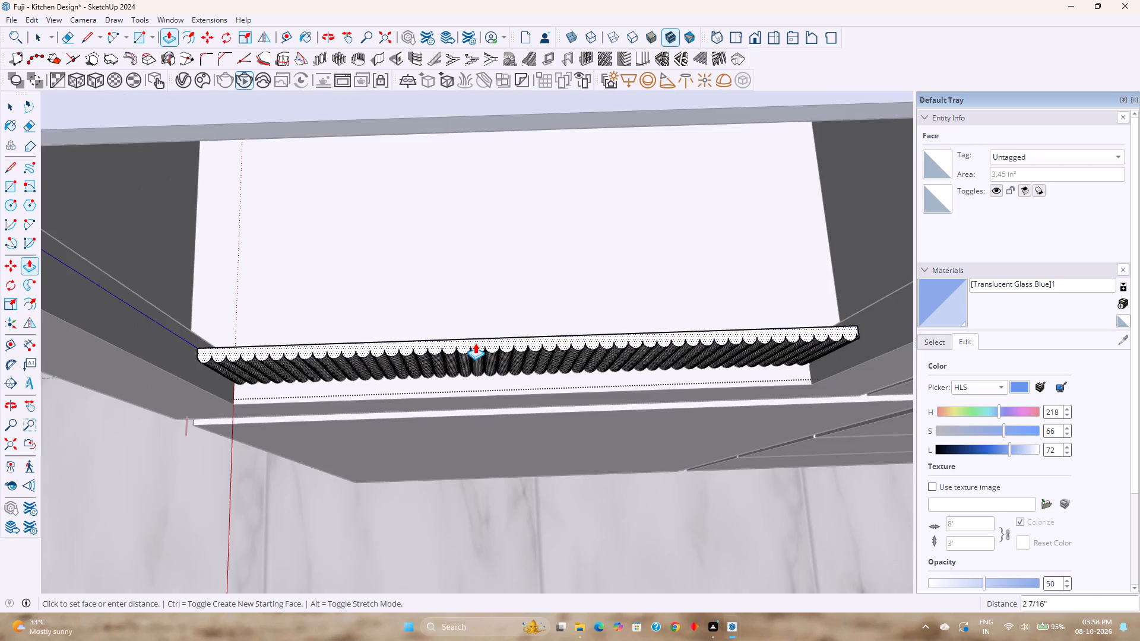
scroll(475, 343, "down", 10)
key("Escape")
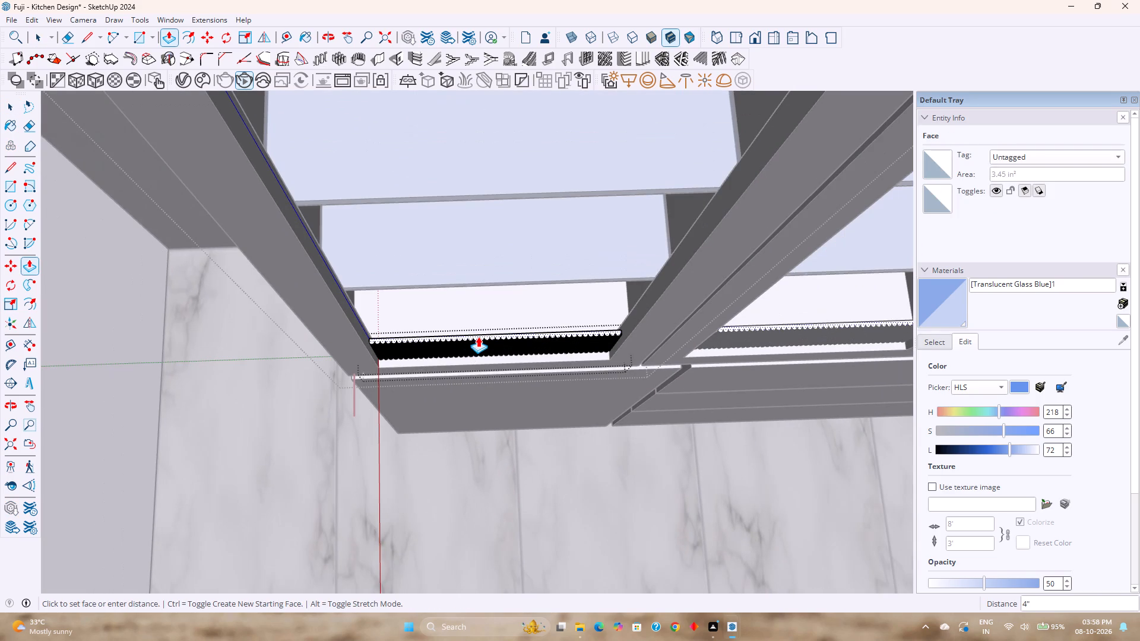
Paint the scalloped face inside the group with the [Translucent Glass Blue]1 material.
left_click(938, 311)
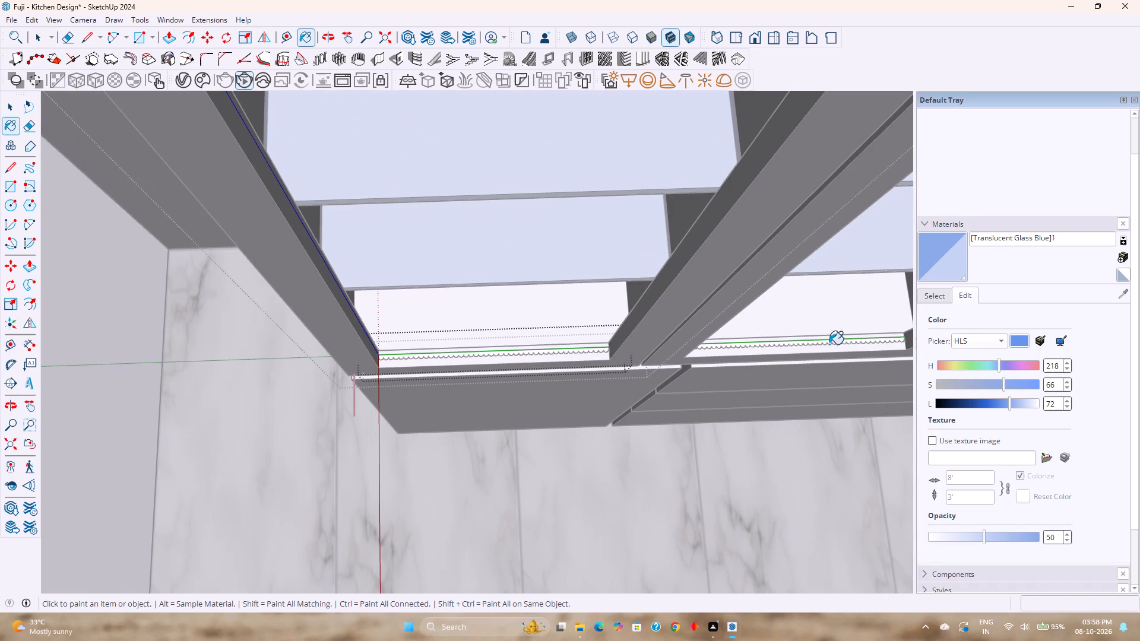
scroll(541, 357, "up", 19)
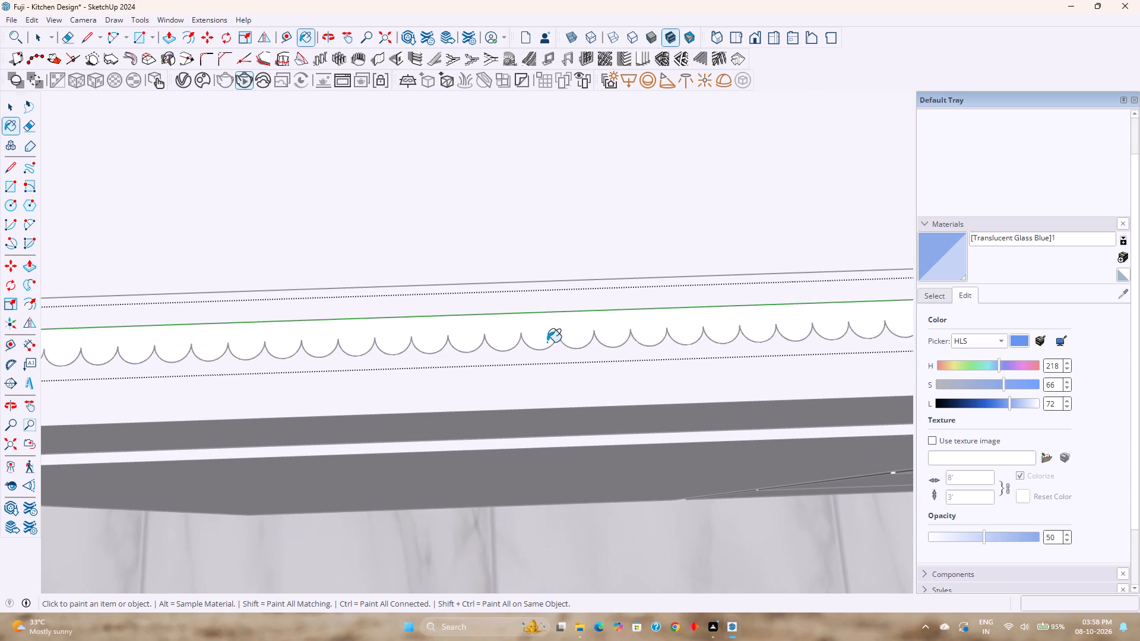
left_click(544, 338)
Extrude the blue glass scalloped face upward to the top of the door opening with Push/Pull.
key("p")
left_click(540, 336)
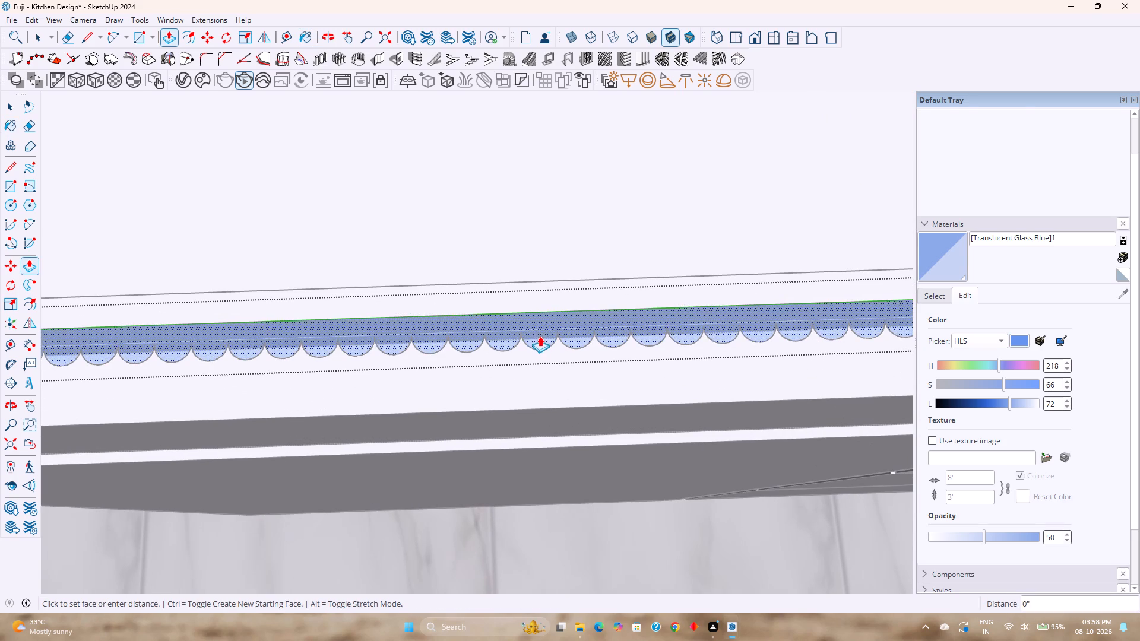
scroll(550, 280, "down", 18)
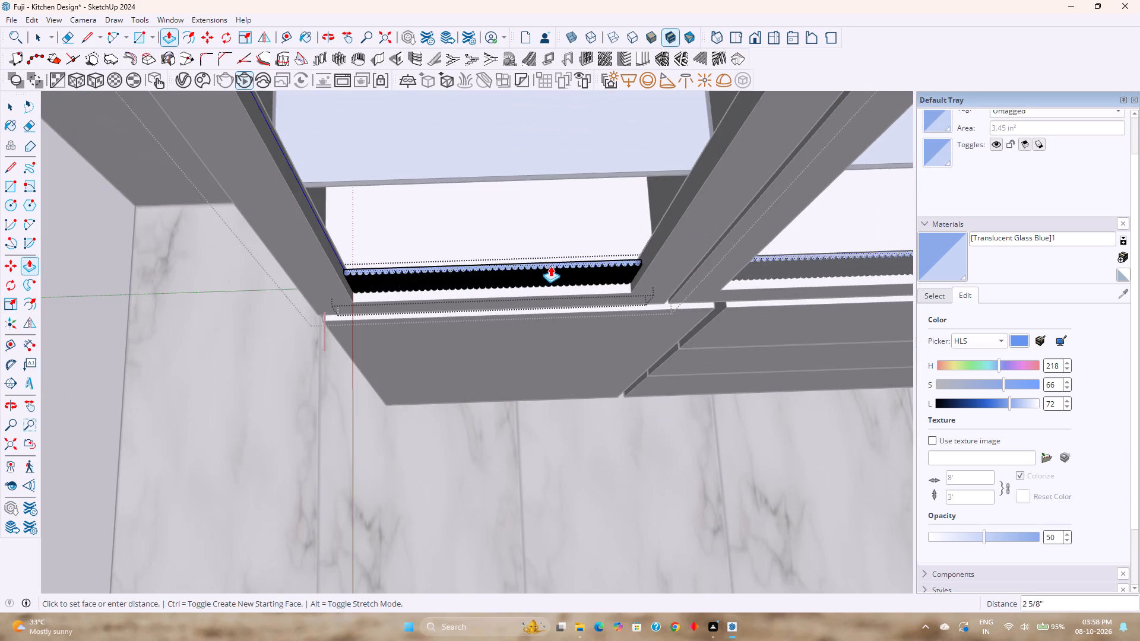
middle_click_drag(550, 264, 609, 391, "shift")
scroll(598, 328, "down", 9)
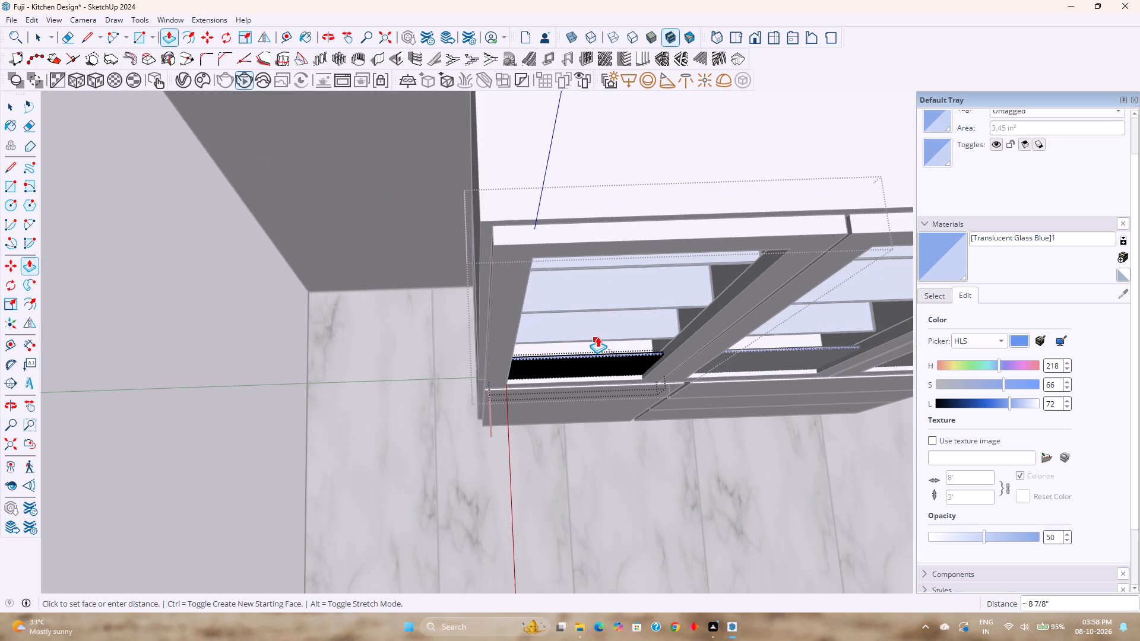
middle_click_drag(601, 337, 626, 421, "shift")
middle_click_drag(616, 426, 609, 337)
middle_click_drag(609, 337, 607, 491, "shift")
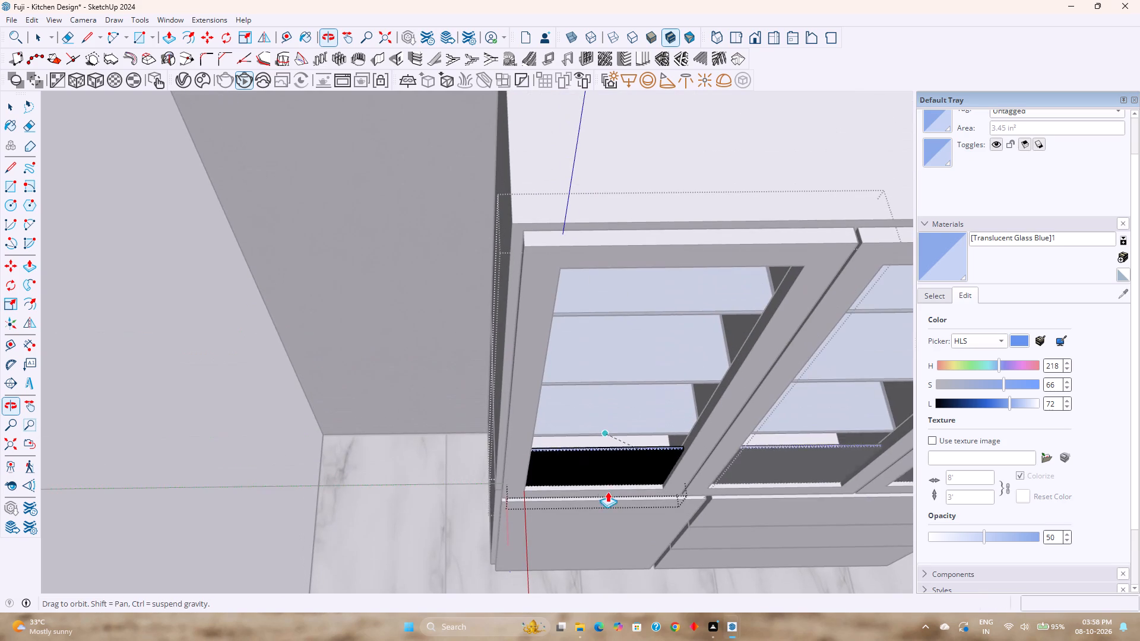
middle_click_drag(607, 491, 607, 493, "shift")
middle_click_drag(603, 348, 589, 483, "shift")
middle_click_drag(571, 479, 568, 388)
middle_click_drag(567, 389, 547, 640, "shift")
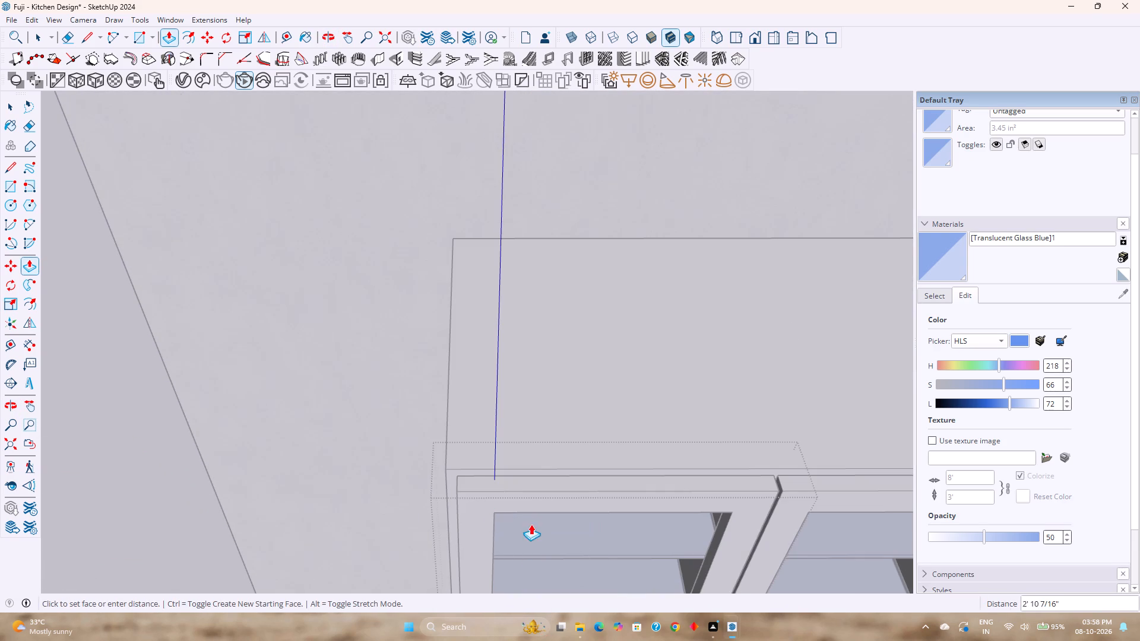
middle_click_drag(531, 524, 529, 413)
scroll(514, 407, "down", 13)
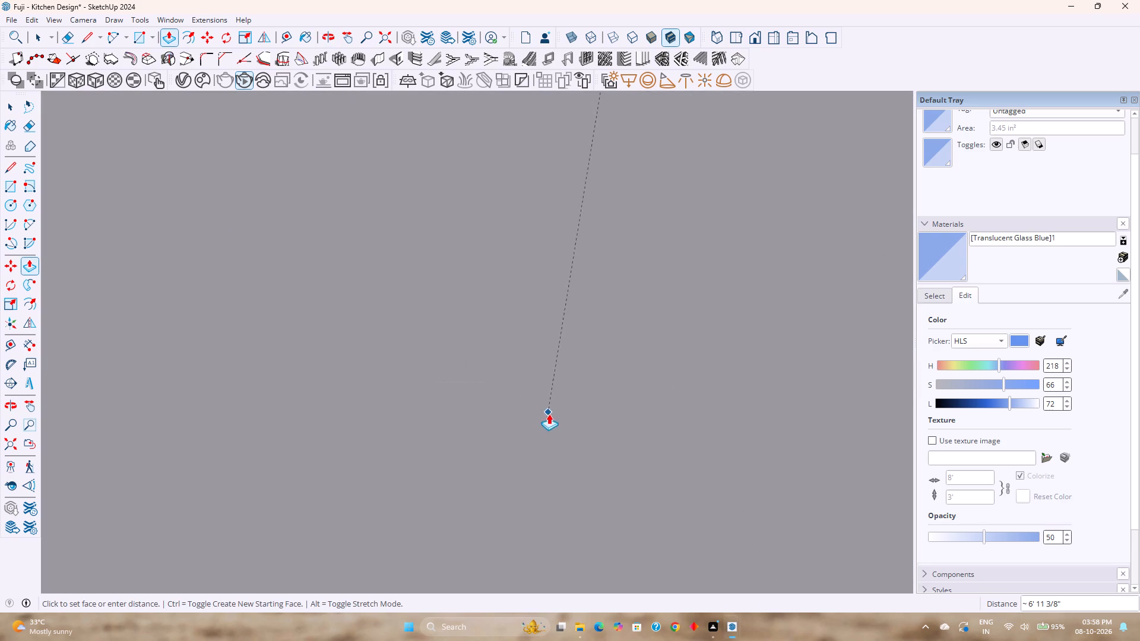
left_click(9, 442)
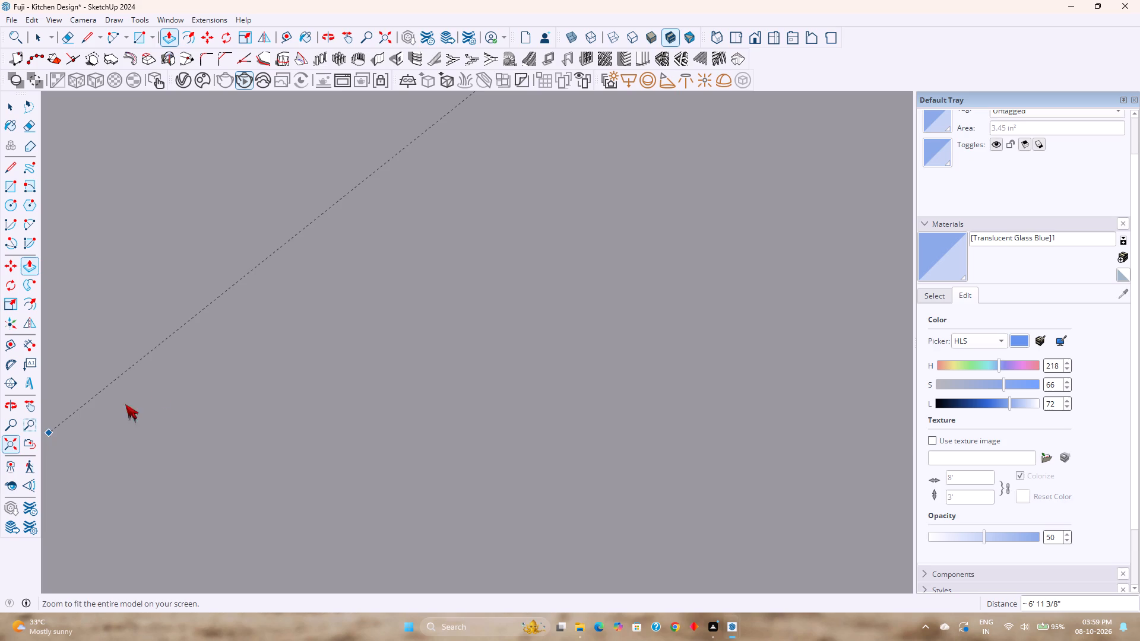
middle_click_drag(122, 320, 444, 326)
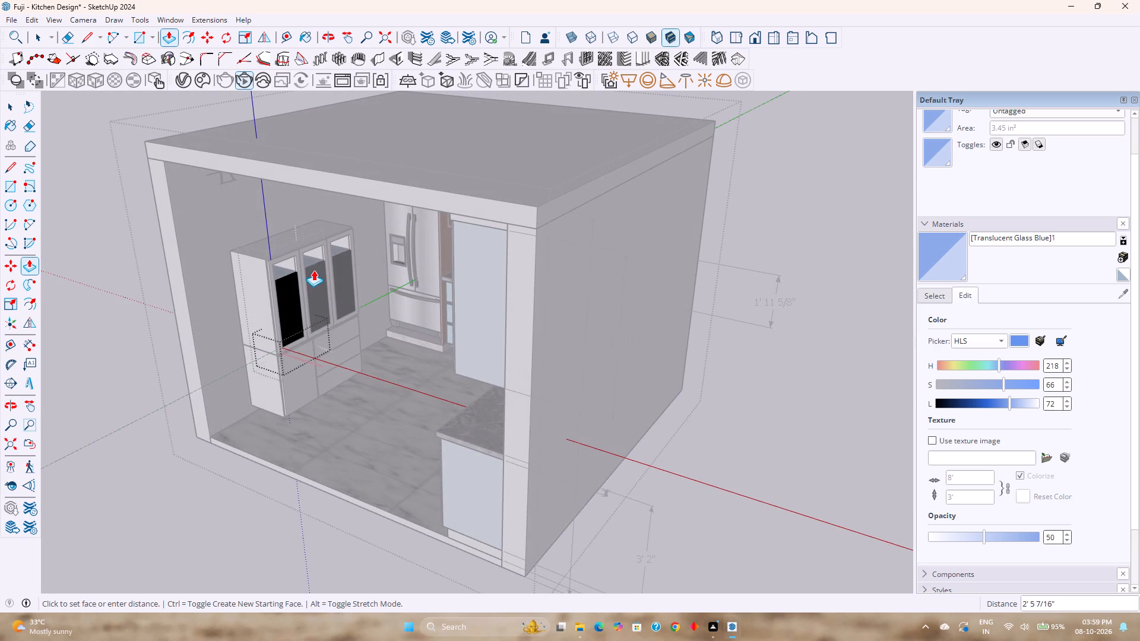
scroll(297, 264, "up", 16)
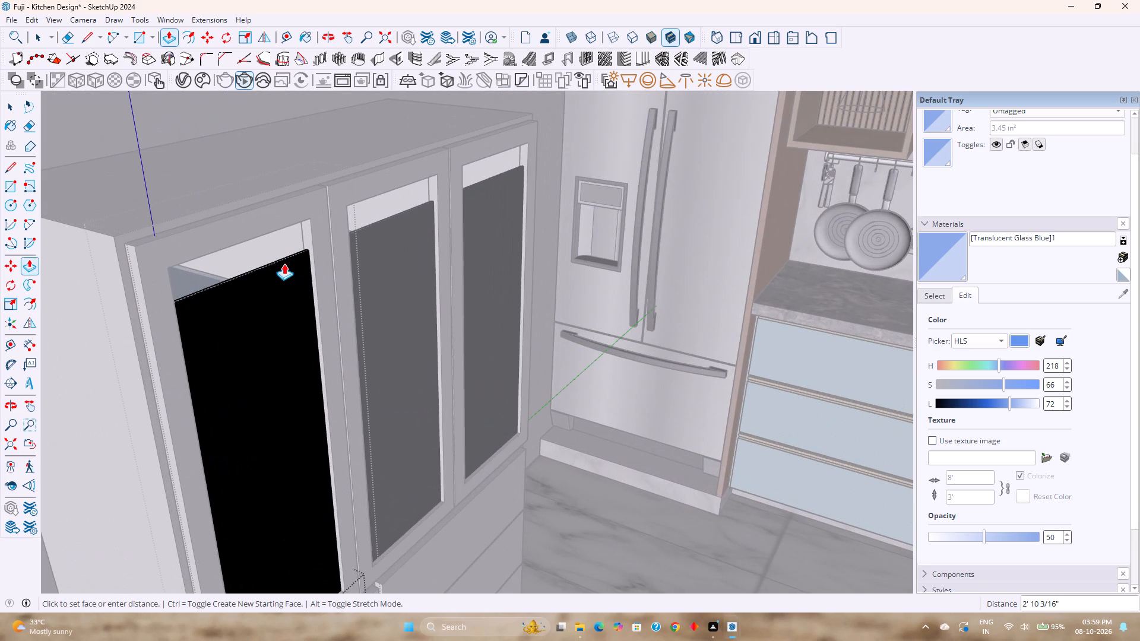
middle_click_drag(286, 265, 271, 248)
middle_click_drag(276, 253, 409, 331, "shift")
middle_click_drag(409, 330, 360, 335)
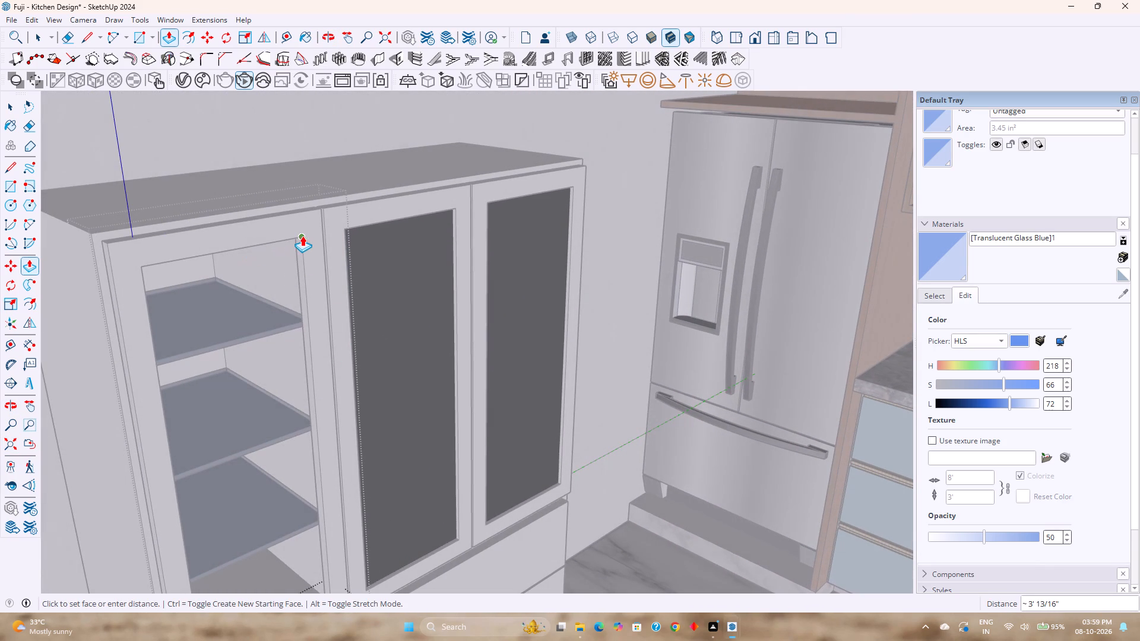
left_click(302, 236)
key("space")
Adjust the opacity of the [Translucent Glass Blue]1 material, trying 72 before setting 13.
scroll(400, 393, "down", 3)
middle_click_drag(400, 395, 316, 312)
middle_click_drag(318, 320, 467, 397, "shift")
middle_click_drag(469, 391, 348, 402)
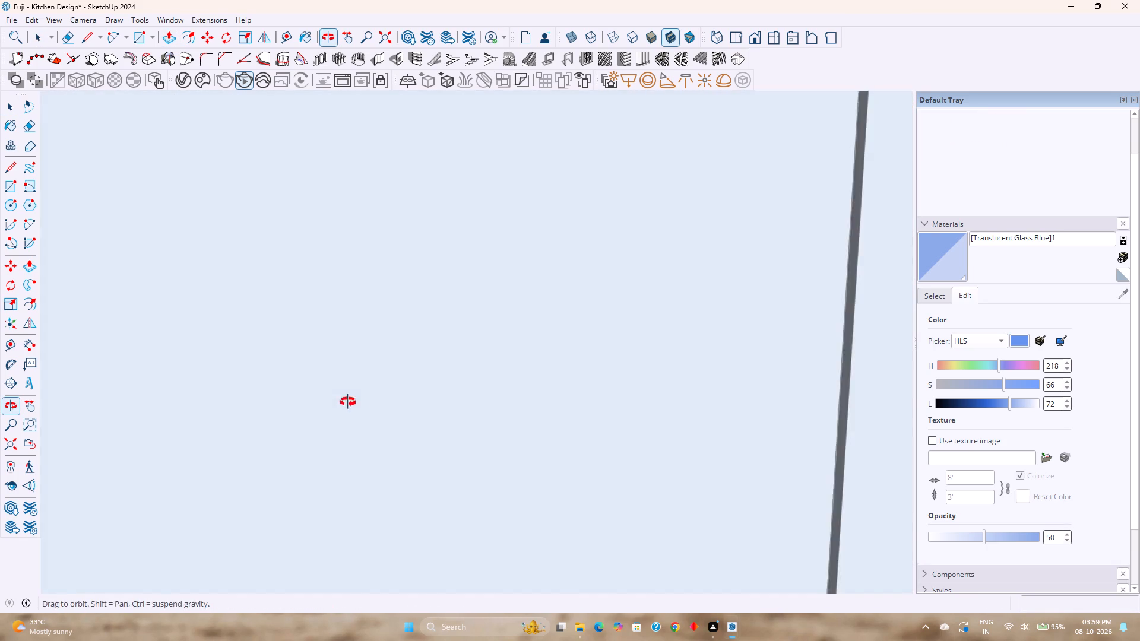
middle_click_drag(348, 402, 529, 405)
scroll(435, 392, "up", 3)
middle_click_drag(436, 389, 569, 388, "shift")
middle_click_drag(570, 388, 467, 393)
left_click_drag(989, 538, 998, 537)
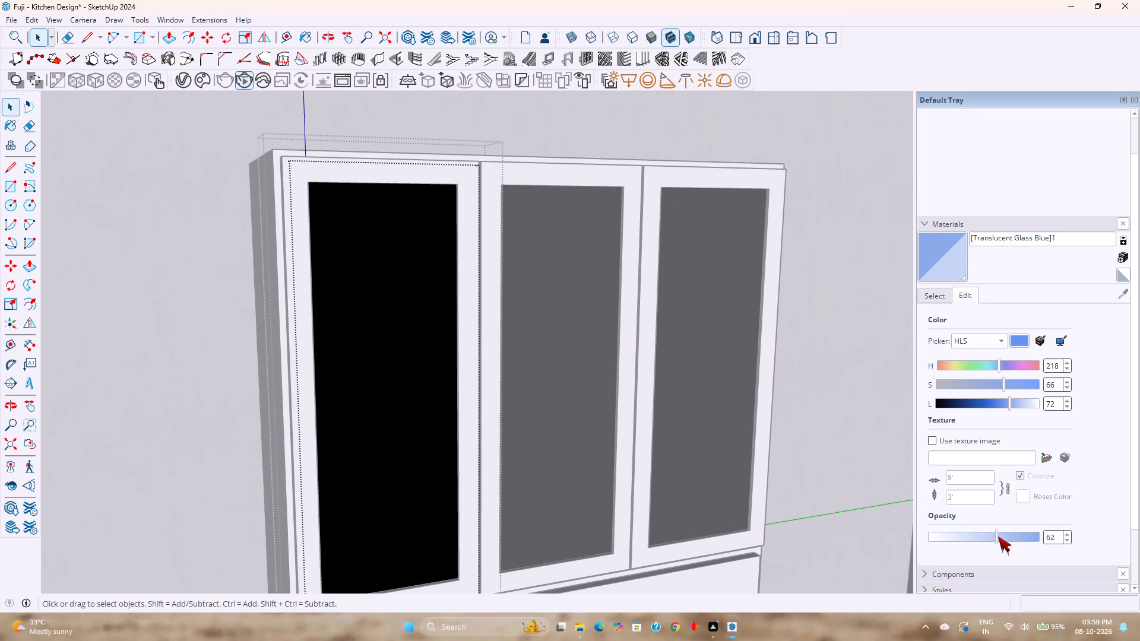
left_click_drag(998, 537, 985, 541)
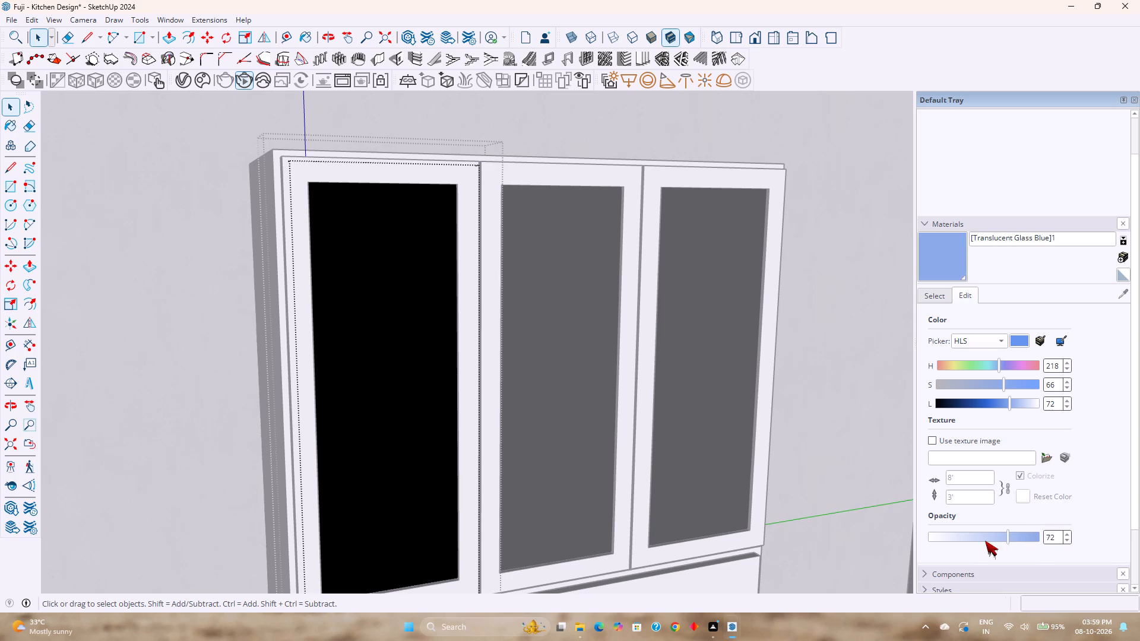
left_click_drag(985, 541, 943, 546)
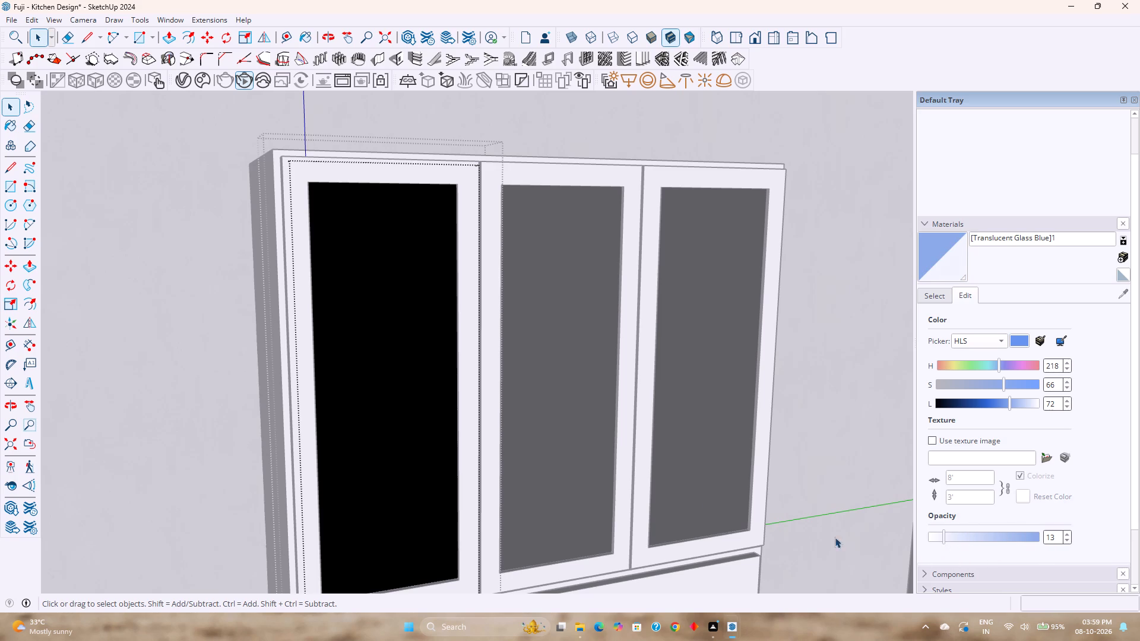
Examine the fluted glass panel in the left door up close and from several angles.
scroll(457, 428, "down", 4)
middle_click_drag(457, 428, 467, 533)
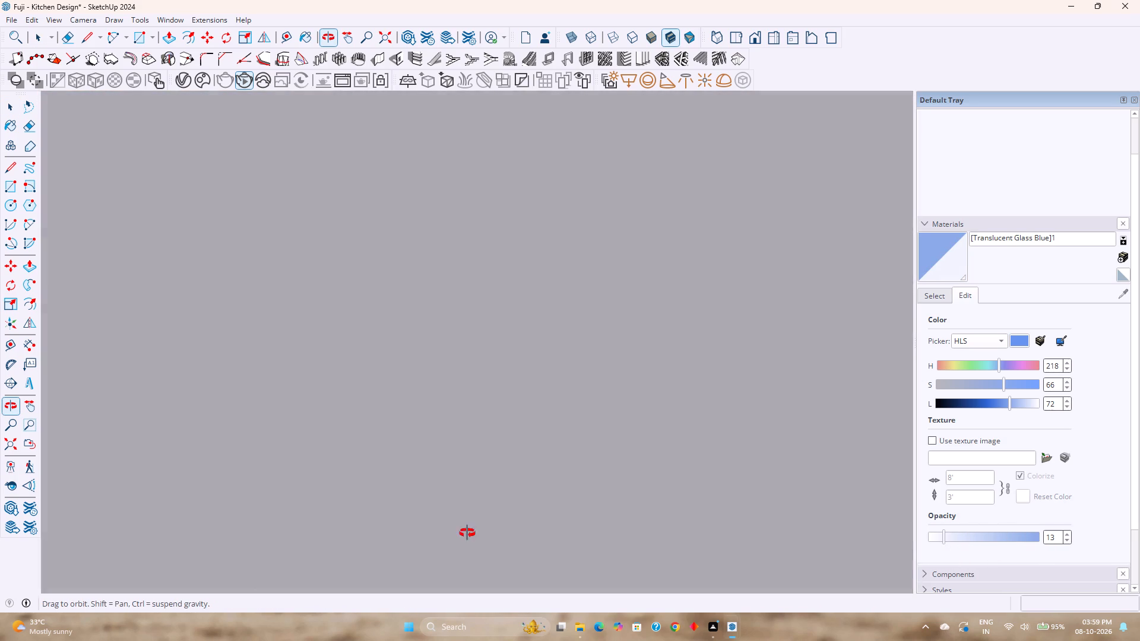
middle_click_drag(467, 533, 515, 464)
scroll(478, 427, "up", 17)
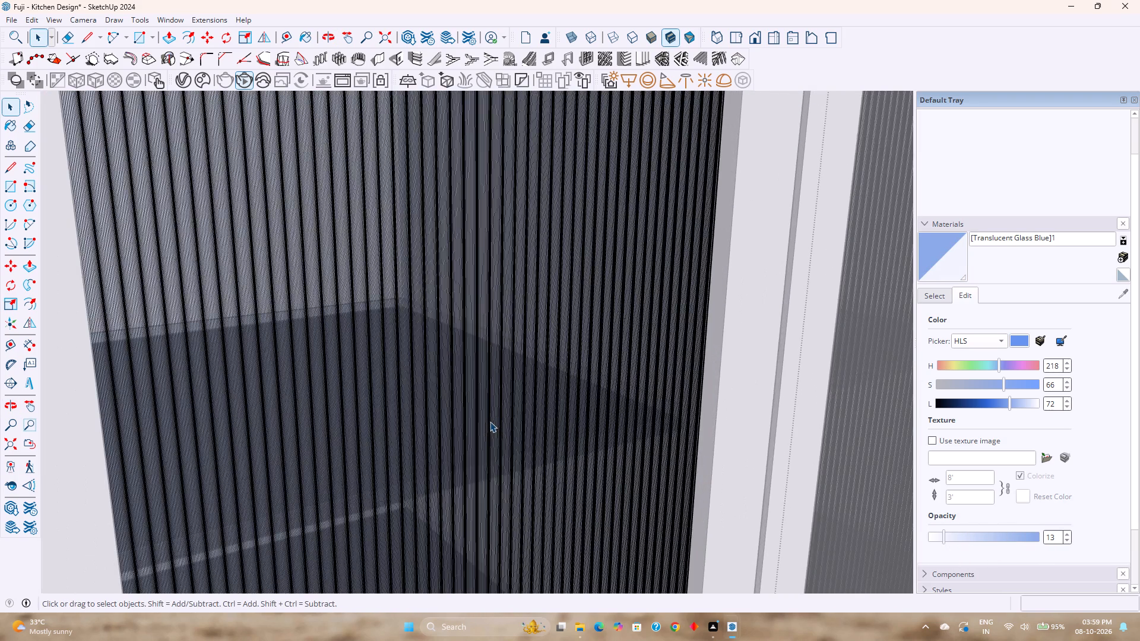
scroll(490, 421, "up", 1)
middle_click_drag(490, 424, 368, 460)
scroll(368, 460, "down", 2)
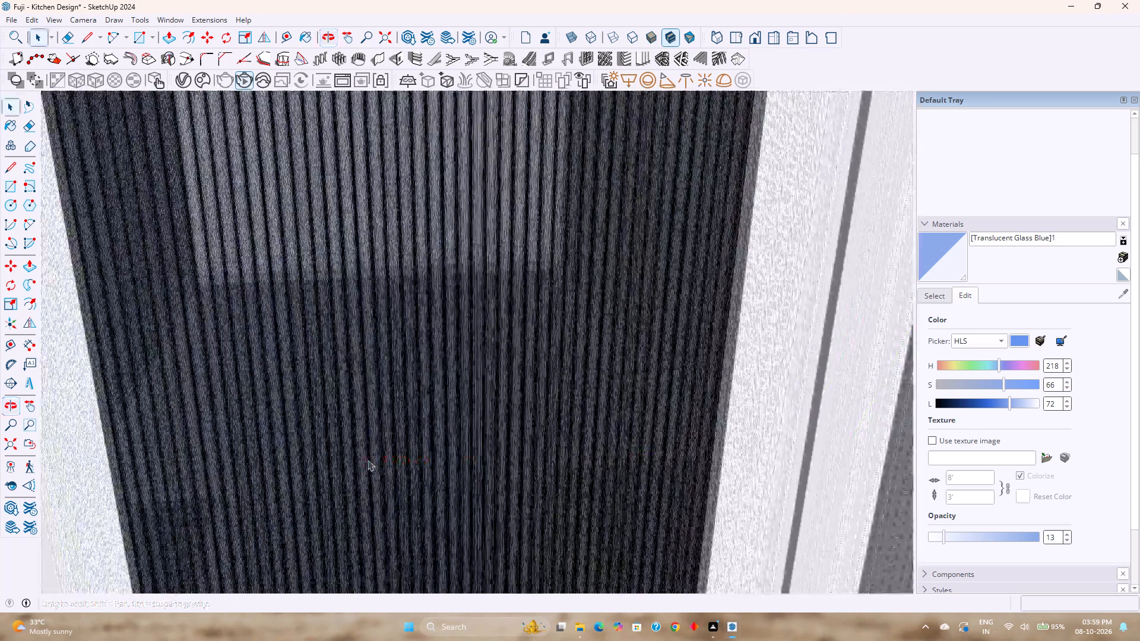
scroll(428, 456, "up", 4)
middle_click_drag(428, 456, 622, 420)
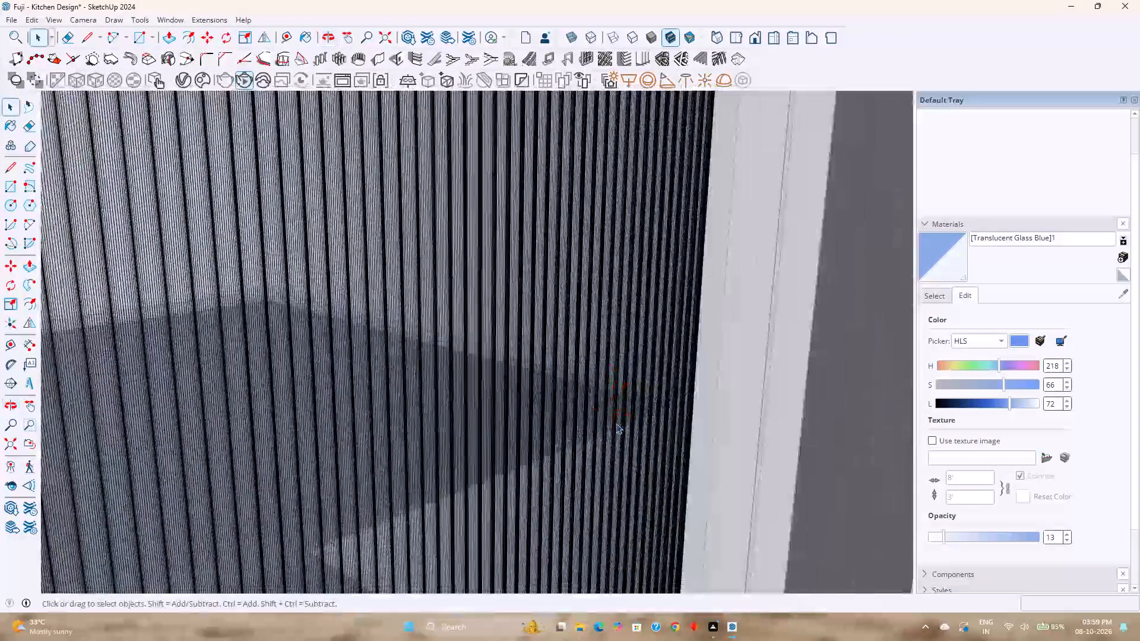
scroll(616, 423, "up", 9)
scroll(614, 428, "down", 1)
scroll(614, 428, "up", 4)
scroll(614, 429, "down", 8)
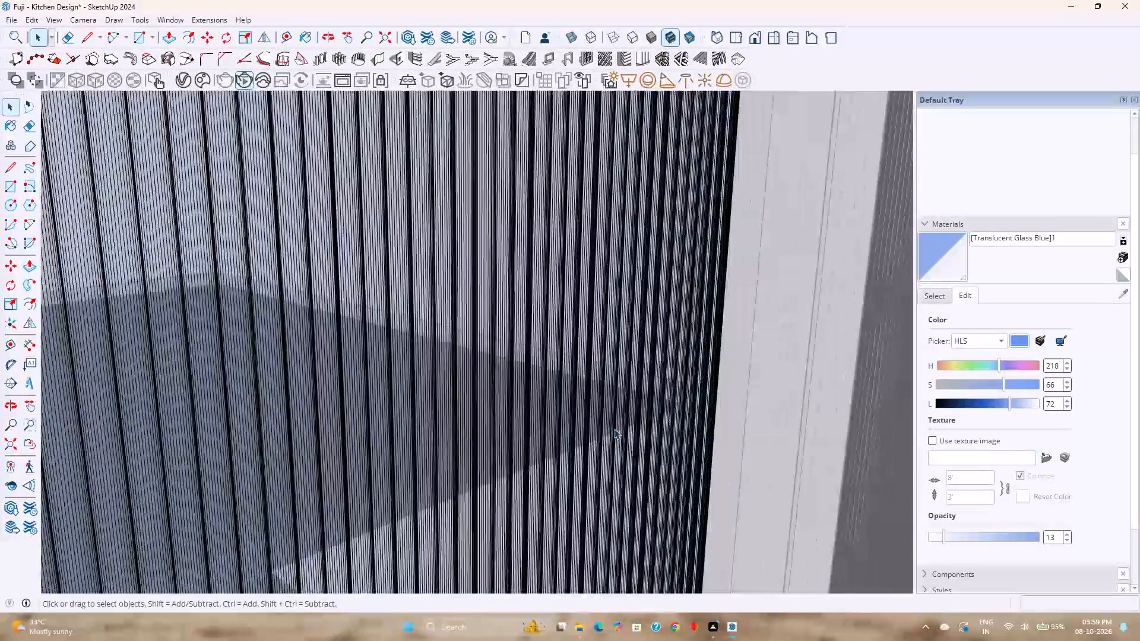
scroll(614, 429, "down", 6)
middle_click_drag(615, 426, 539, 418)
scroll(545, 415, "down", 3)
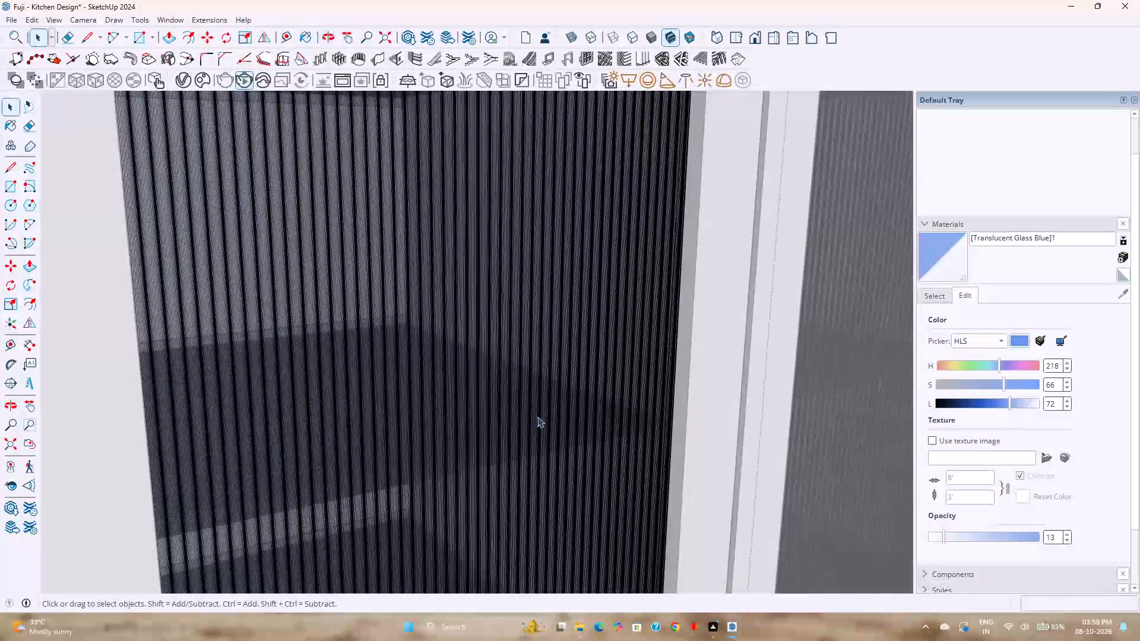
scroll(537, 417, "down", 7)
middle_click_drag(537, 417, 376, 416)
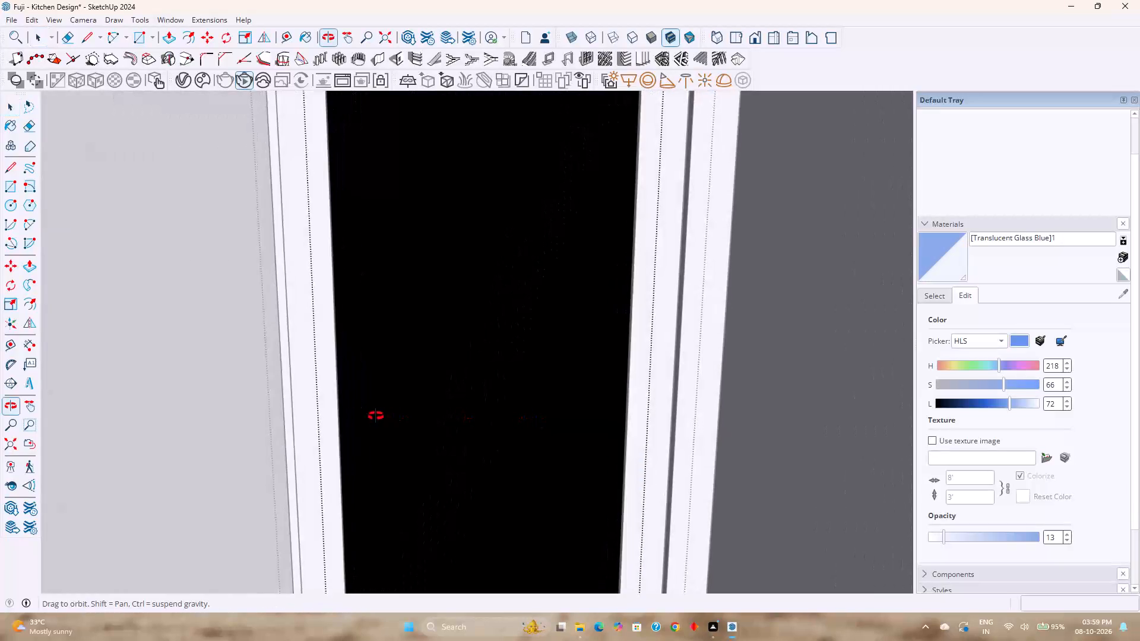
middle_click_drag(376, 416, 257, 414)
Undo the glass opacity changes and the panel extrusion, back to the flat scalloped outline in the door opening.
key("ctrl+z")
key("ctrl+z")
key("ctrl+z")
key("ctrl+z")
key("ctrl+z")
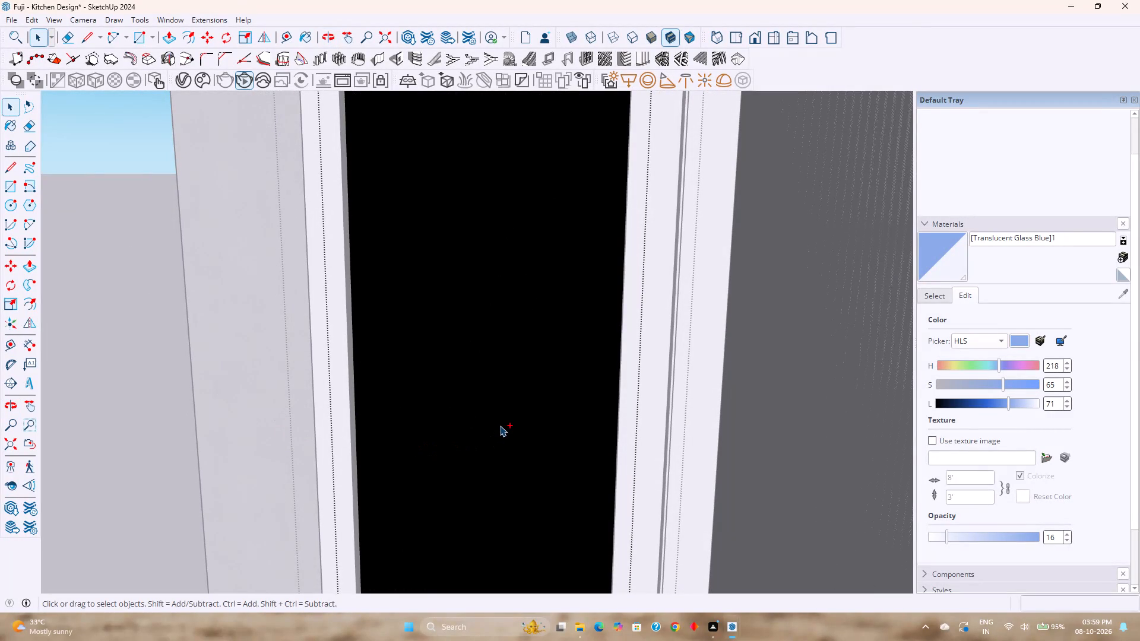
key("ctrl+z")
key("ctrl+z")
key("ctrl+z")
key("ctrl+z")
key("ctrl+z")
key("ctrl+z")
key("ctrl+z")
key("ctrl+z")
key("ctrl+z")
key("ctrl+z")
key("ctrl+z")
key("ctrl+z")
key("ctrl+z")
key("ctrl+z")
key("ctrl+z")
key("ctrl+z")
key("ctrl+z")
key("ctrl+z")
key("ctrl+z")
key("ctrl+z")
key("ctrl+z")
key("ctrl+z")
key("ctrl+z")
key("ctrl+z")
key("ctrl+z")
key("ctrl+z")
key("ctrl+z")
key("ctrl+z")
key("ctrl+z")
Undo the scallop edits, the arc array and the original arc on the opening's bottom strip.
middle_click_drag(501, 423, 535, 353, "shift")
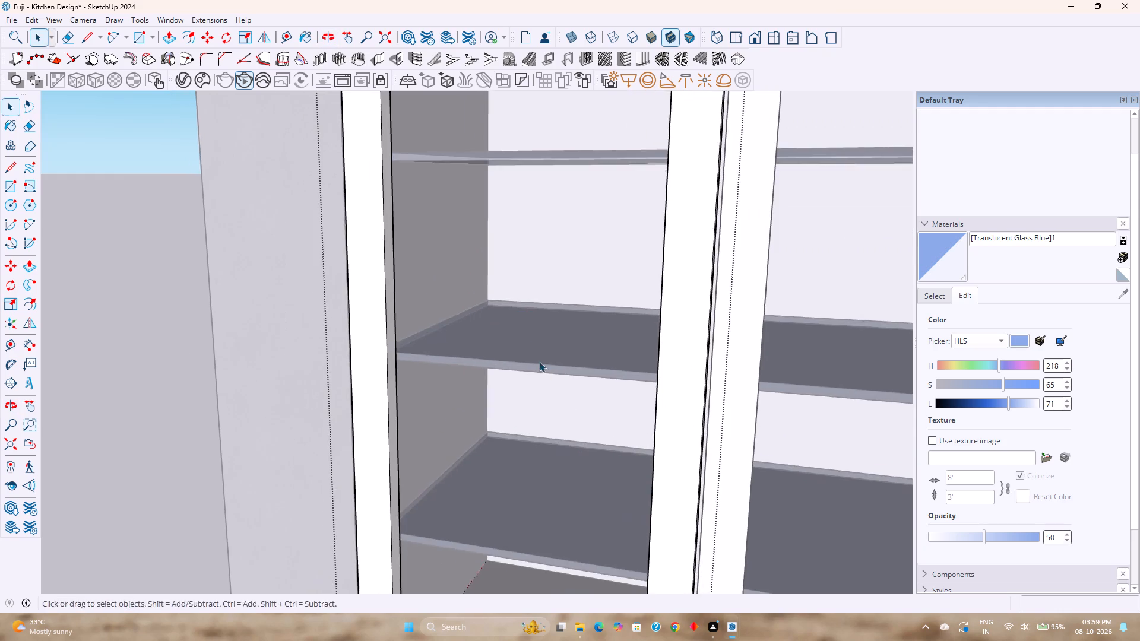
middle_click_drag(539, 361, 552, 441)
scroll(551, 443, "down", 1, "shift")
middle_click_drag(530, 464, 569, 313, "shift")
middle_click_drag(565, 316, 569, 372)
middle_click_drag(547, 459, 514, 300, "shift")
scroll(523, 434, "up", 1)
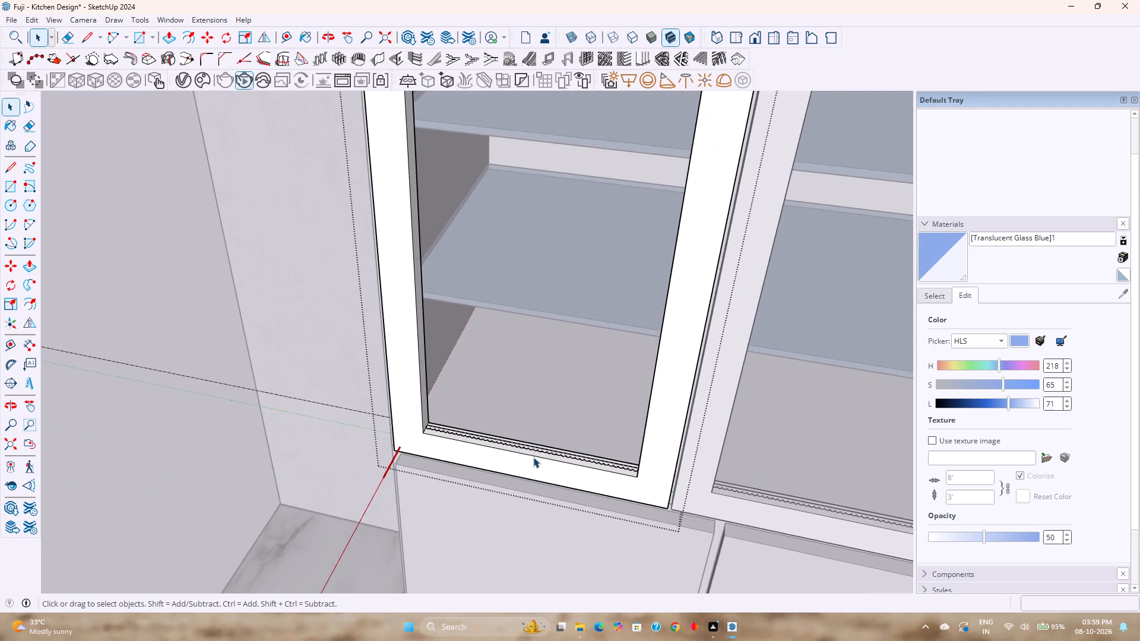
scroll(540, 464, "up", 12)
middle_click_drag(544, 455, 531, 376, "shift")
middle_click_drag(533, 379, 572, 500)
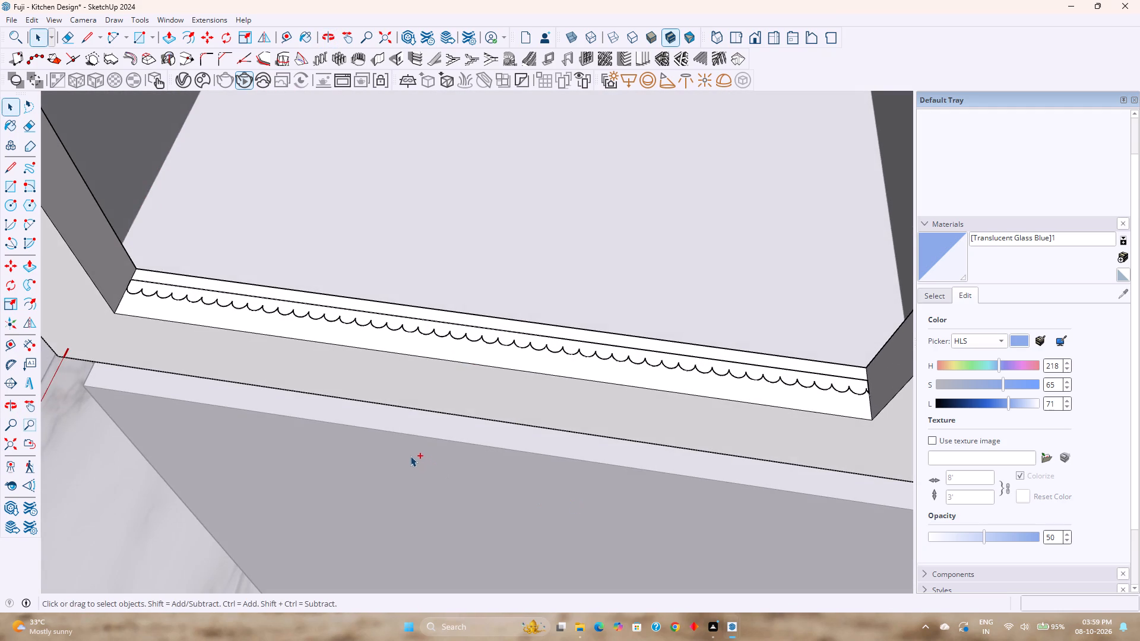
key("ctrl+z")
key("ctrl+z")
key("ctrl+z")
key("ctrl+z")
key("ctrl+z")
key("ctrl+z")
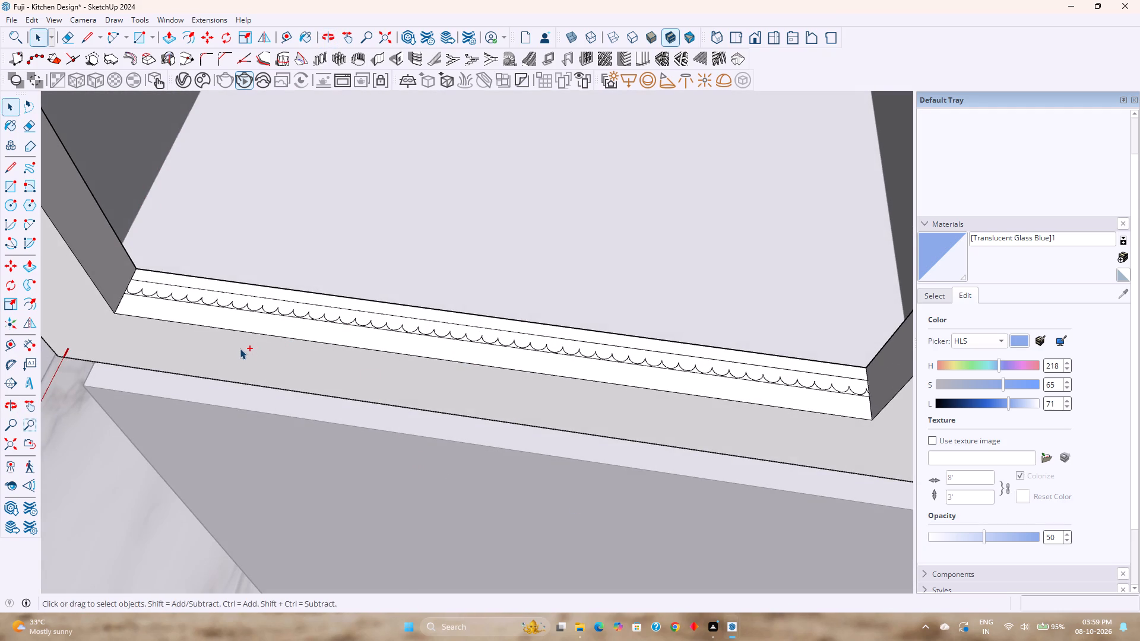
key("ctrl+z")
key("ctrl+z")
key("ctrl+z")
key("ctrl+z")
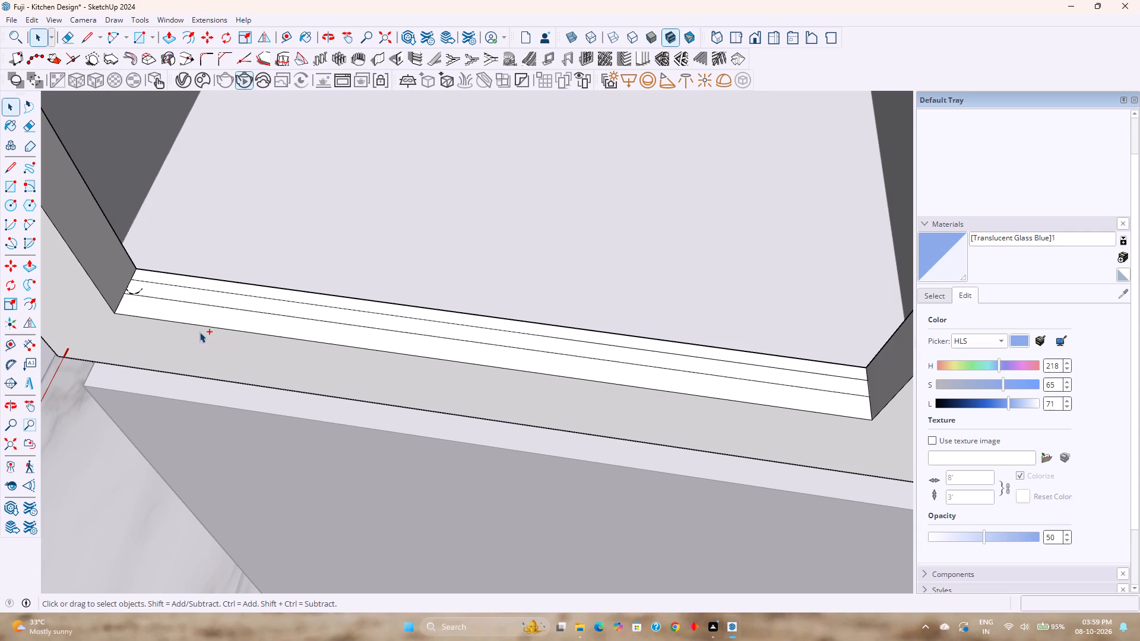
Place a guide 1" from the left end of the opening's bottom strip with the Tape Measure tool.
middle_click_drag(148, 286, 380, 310, "shift")
middle_click_drag(384, 305, 323, 418)
middle_click_drag(508, 375, 305, 304, "shift")
middle_click_drag(294, 320, 445, 337)
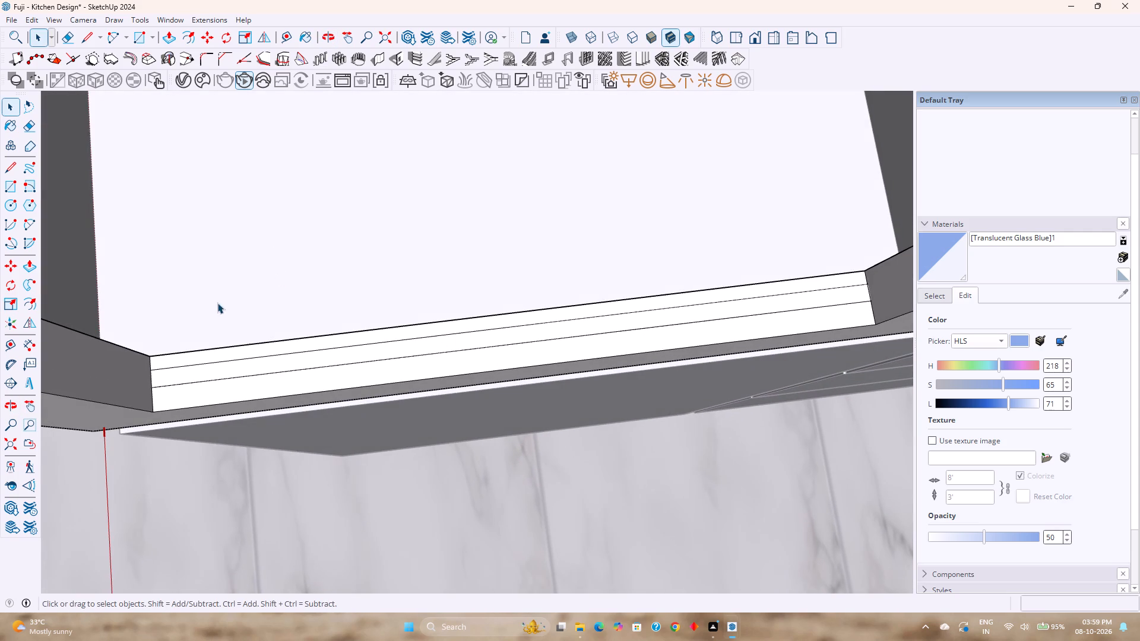
left_click(281, 37)
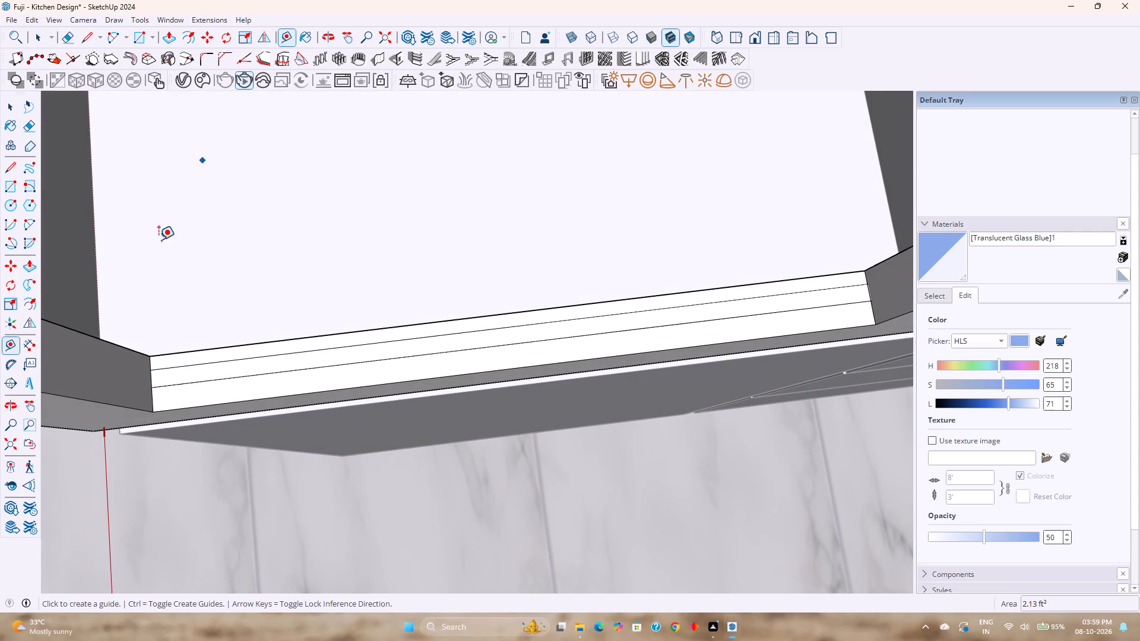
scroll(150, 385, "up", 7)
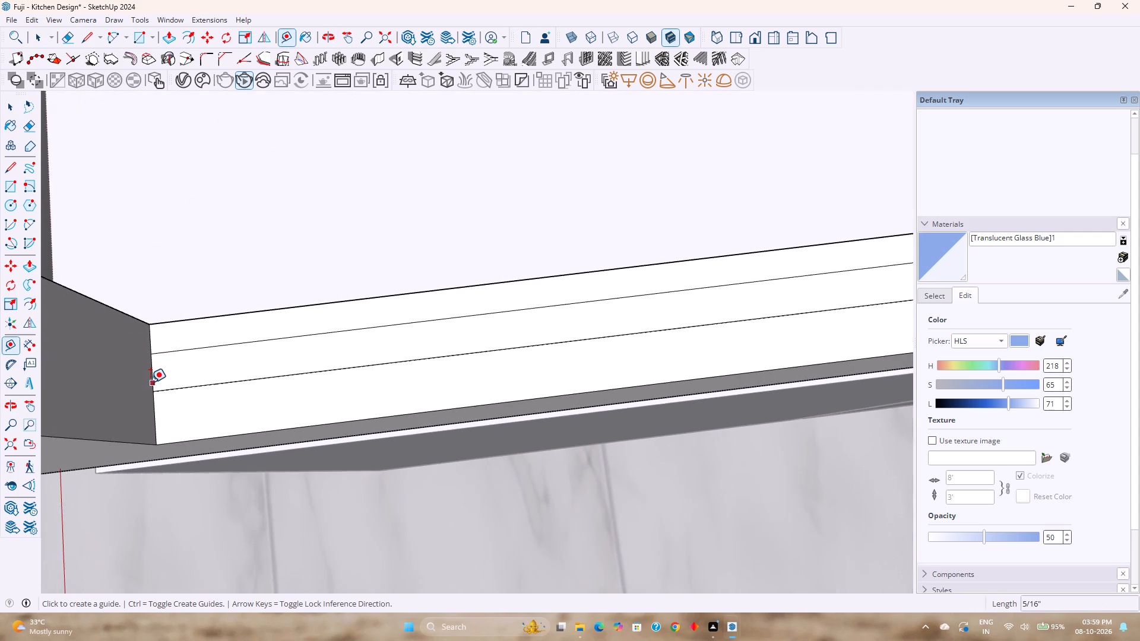
scroll(150, 382, "up", 5)
left_click(150, 377)
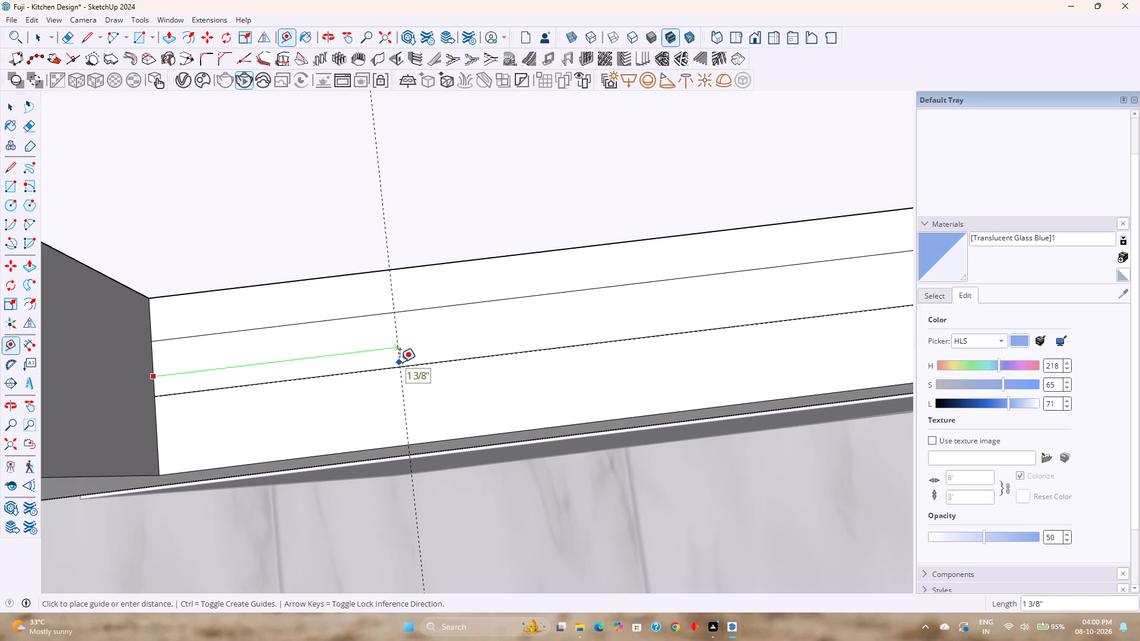
key("1")
key("Return")
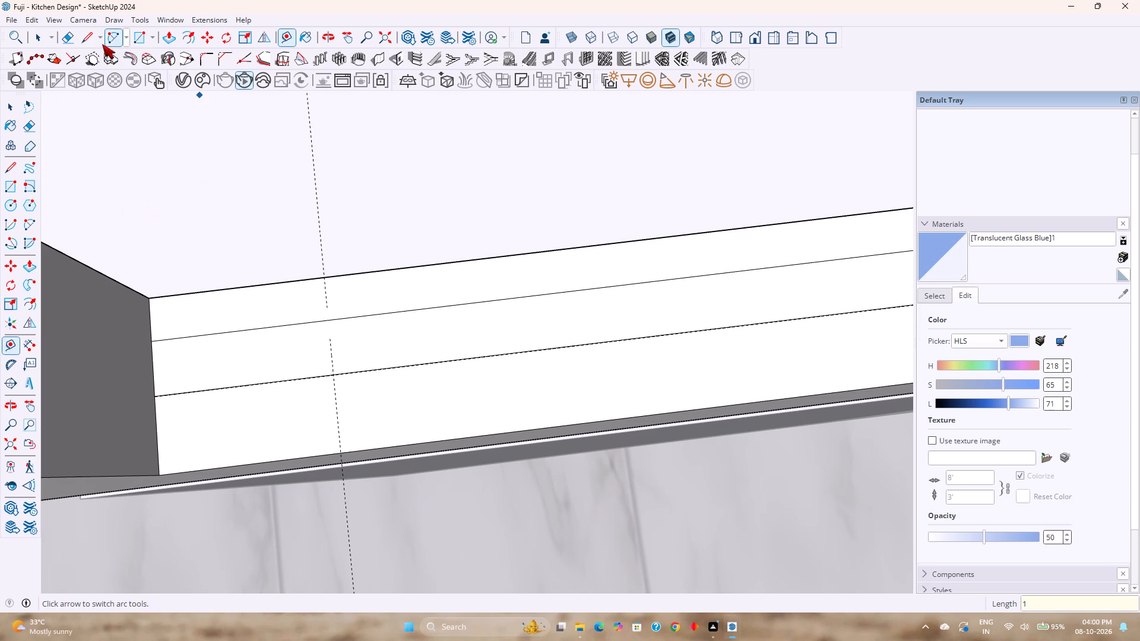
Draw an arc with a 1/8" bulge from the midpoint of the bottom strip's left end to the 1" guide.
left_click(114, 36)
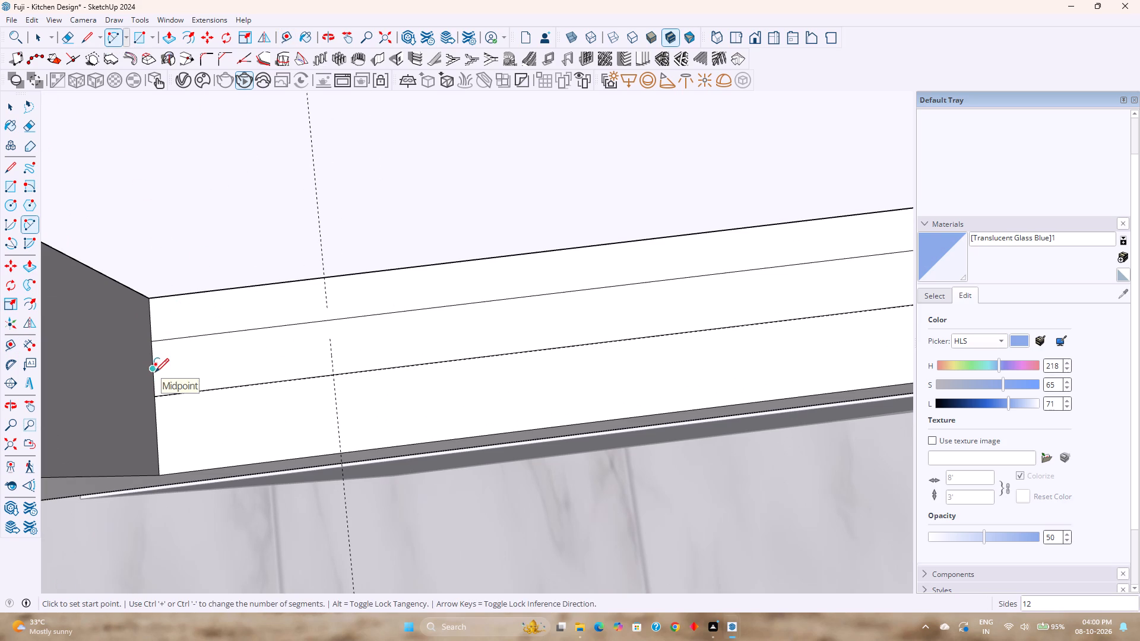
left_click(155, 372)
left_click(331, 348)
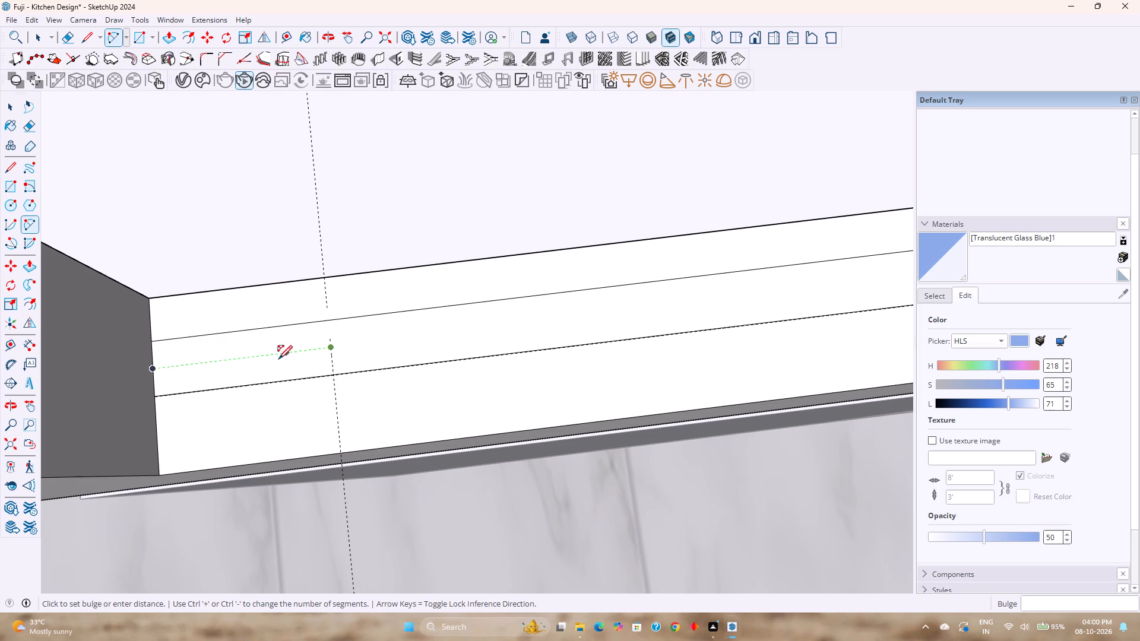
left_click(247, 380)
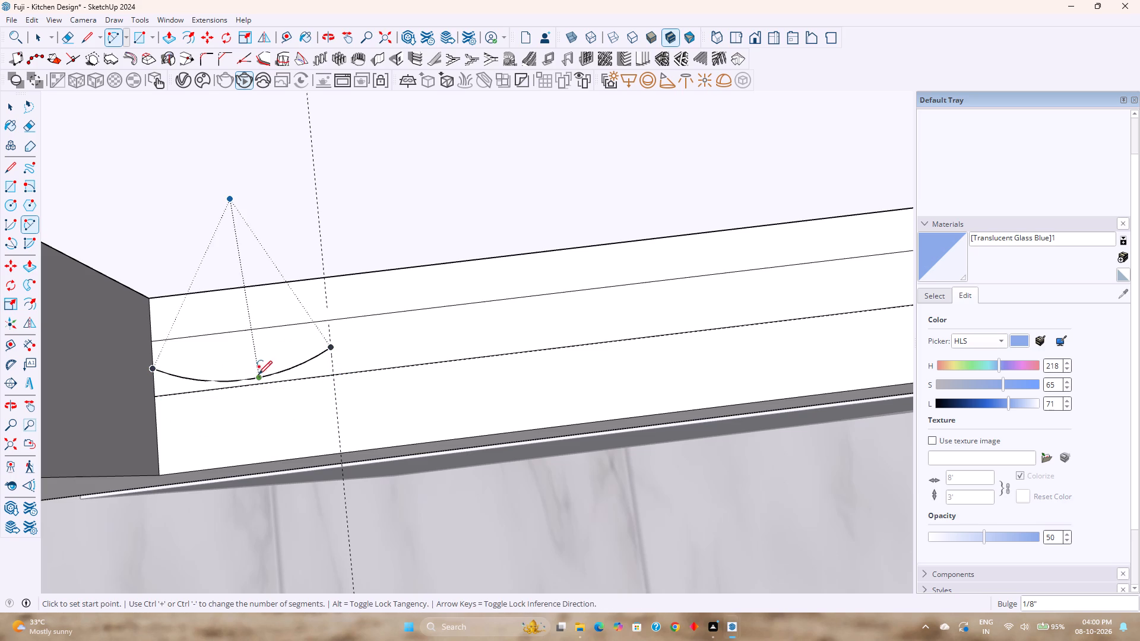
Copy the arc end to end from its left endpoint and array it as 10 copies along the bottom strip.
key("space")
left_click(305, 359)
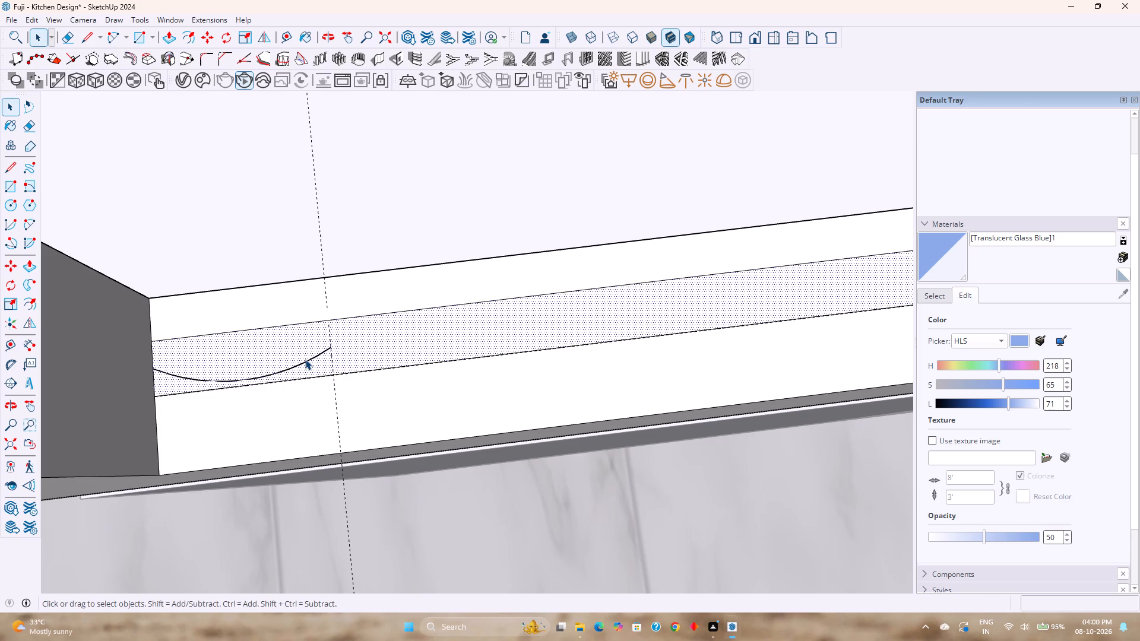
left_click(308, 361)
key("m")
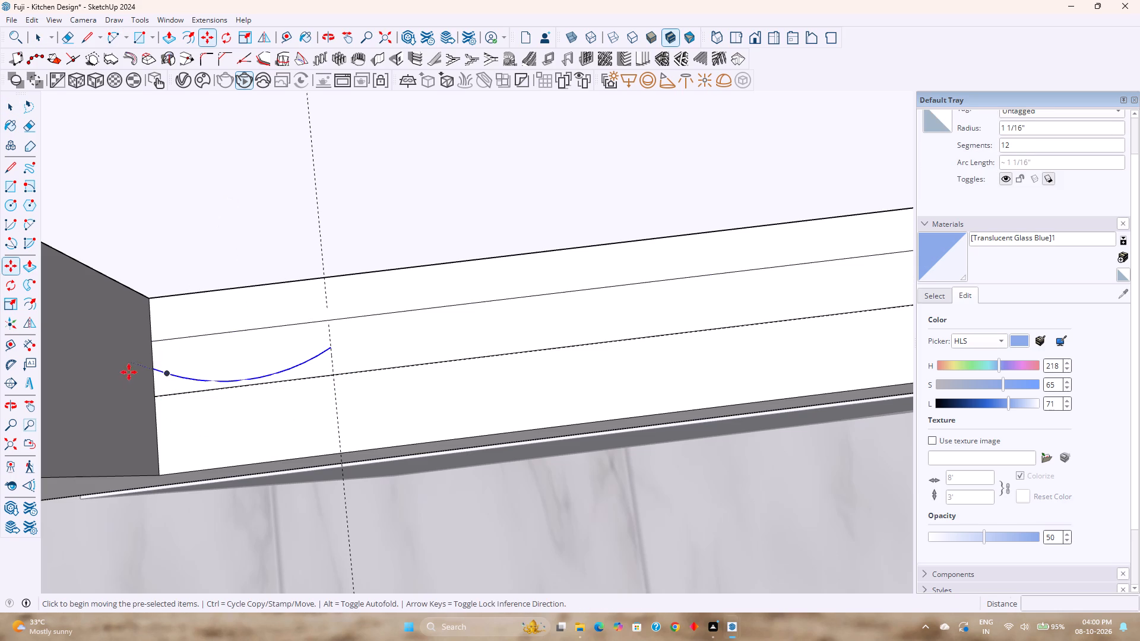
left_click(151, 369)
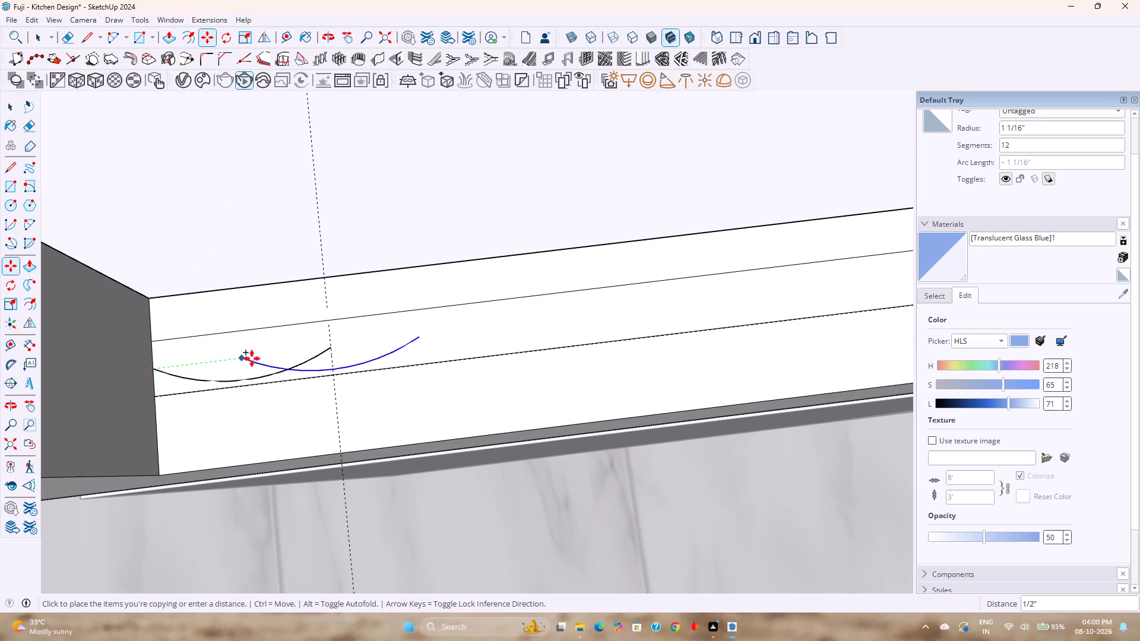
left_click(335, 353)
scroll(382, 331, "down", 2)
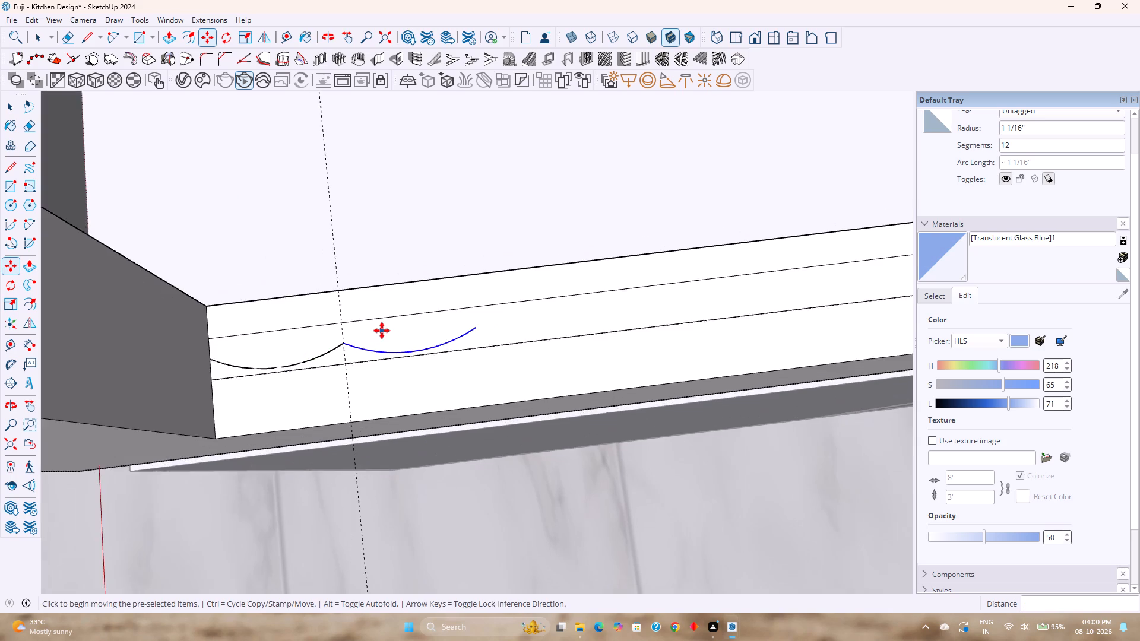
scroll(382, 331, "down", 3)
type("*10")
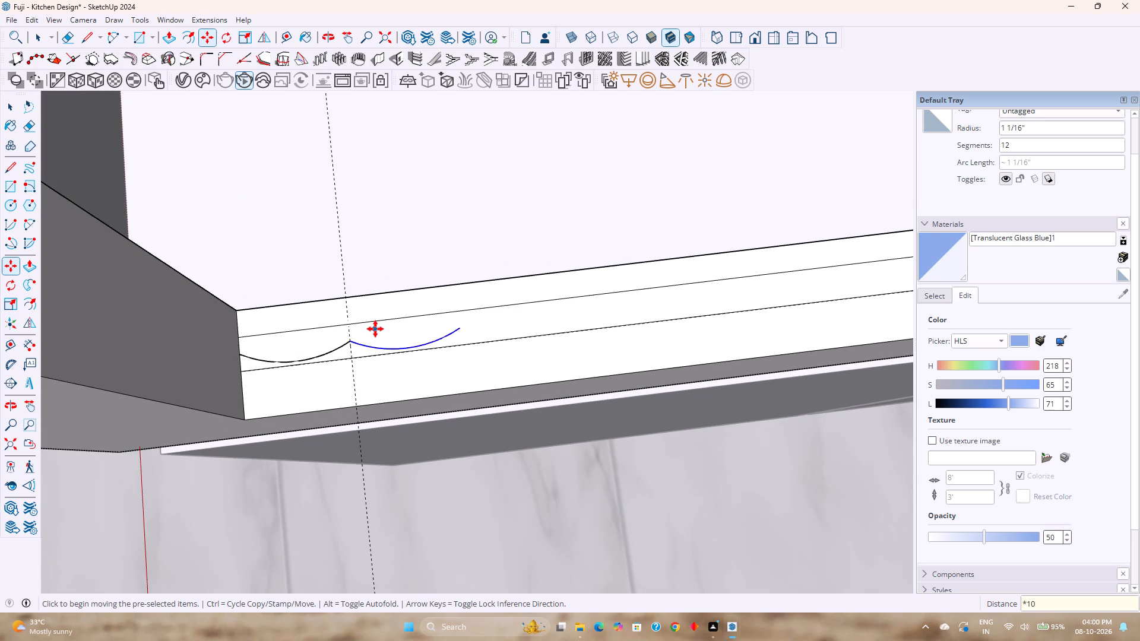
key("Return")
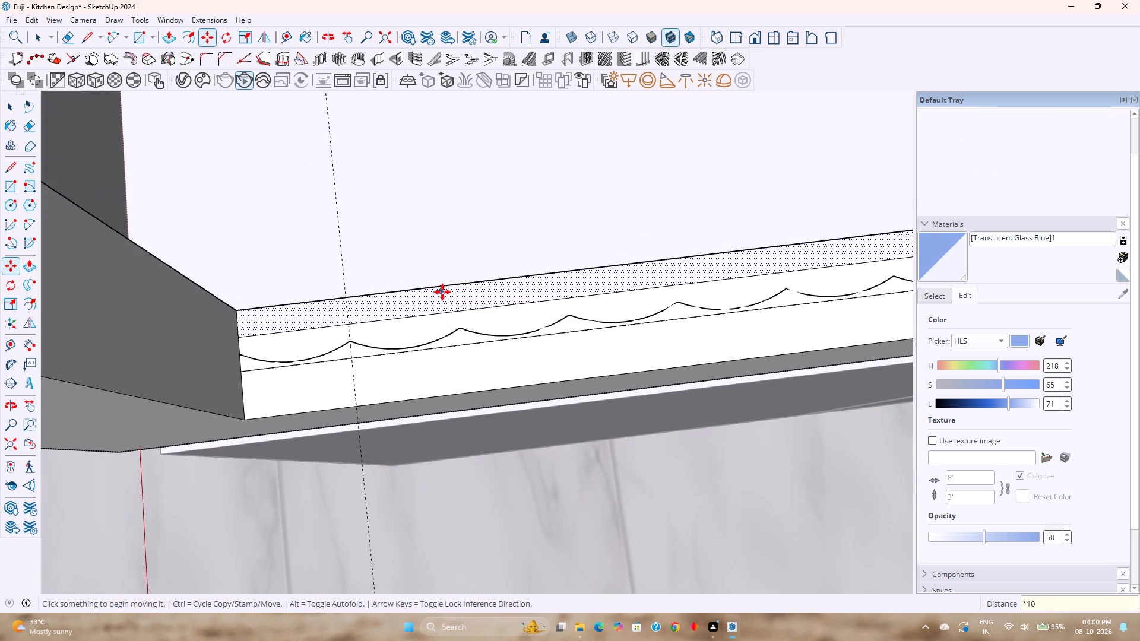
Increase the arc array to 12 copies to span the full width of the door opening.
scroll(445, 302, "down", 2)
middle_click_drag(464, 334, 173, 377, "shift")
scroll(484, 335, "down", 5)
middle_click_drag(555, 337, 552, 338, "shift")
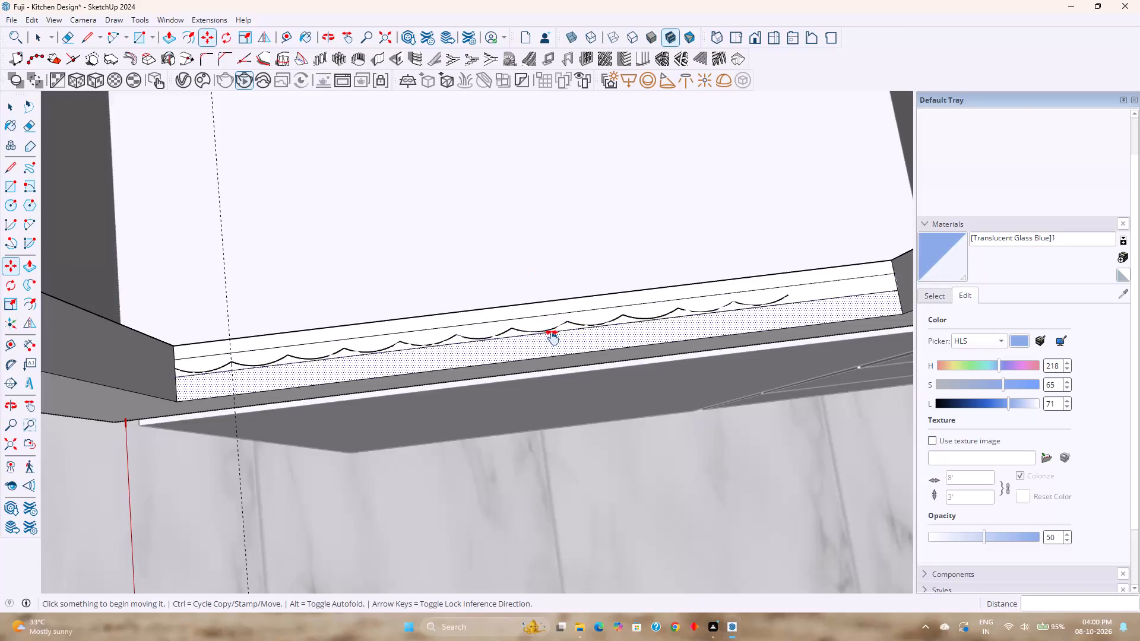
middle_click_drag(552, 338, 363, 383, "shift")
type("*12")
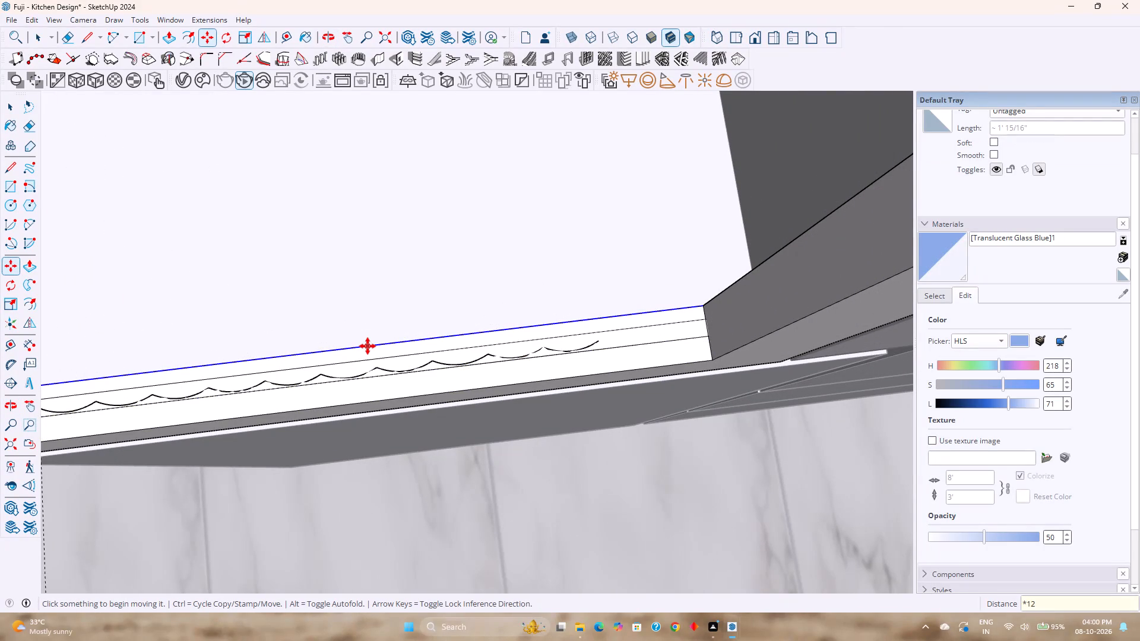
key("Return")
Erase the straight line running beneath the scallops on the bottom strip, keeping only the scalloped edge.
key("space")
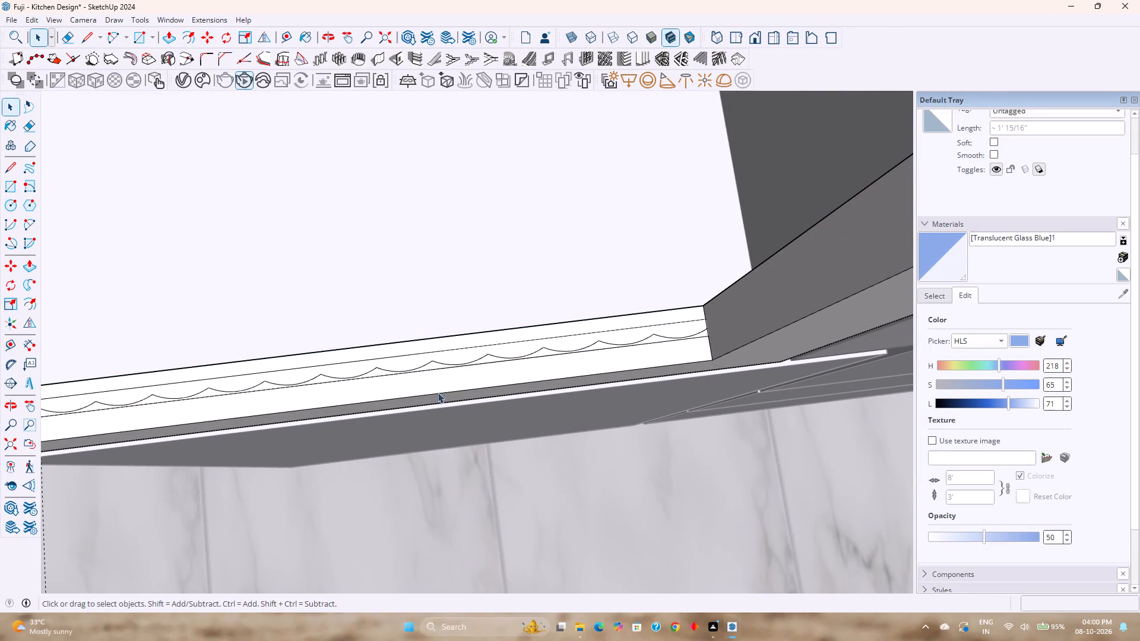
left_click(486, 360)
left_click(487, 362)
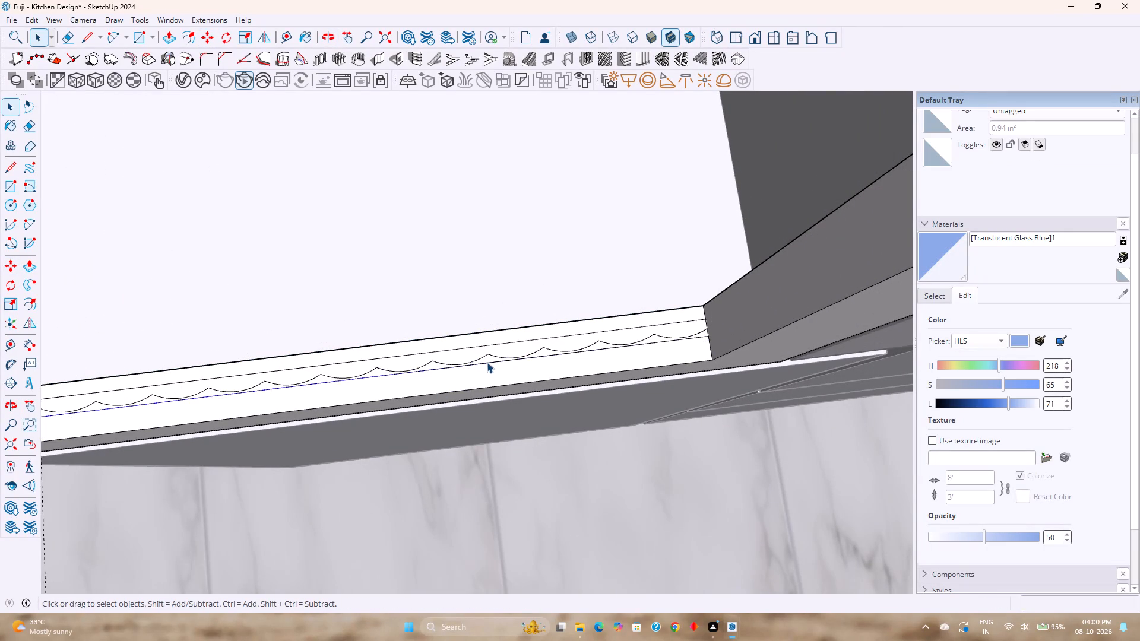
key("Delete")
left_click(485, 362)
key("Delete")
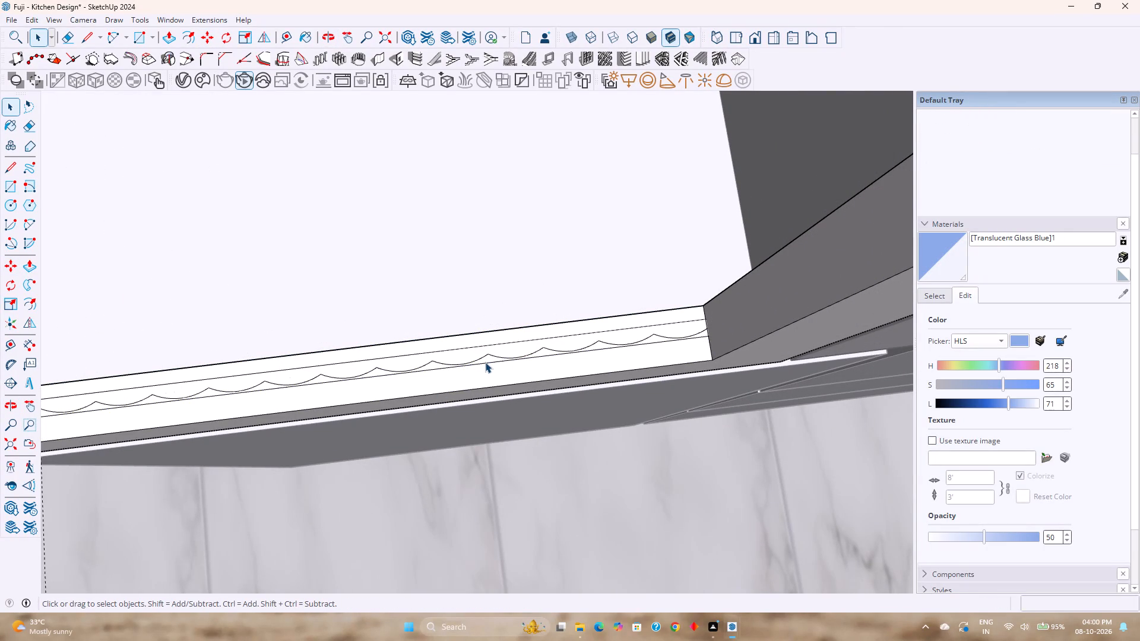
scroll(489, 364, "up", 5)
key("Delete")
scroll(531, 355, "up", 2)
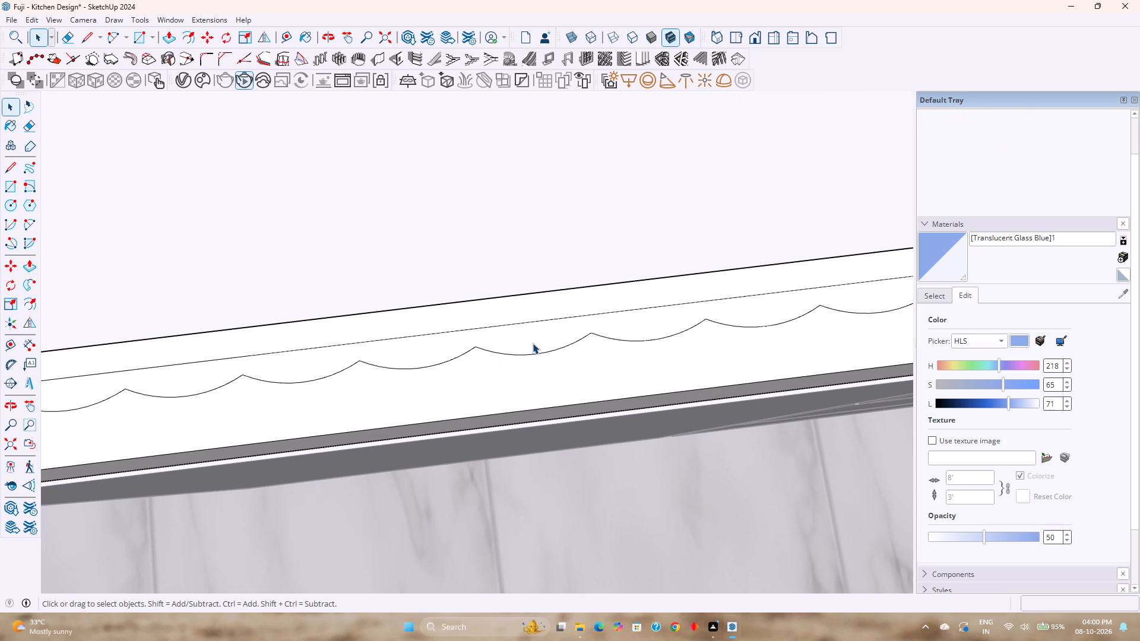
Group the scalloped face together with its bounding edges.
double_click(533, 343)
right_click(533, 341)
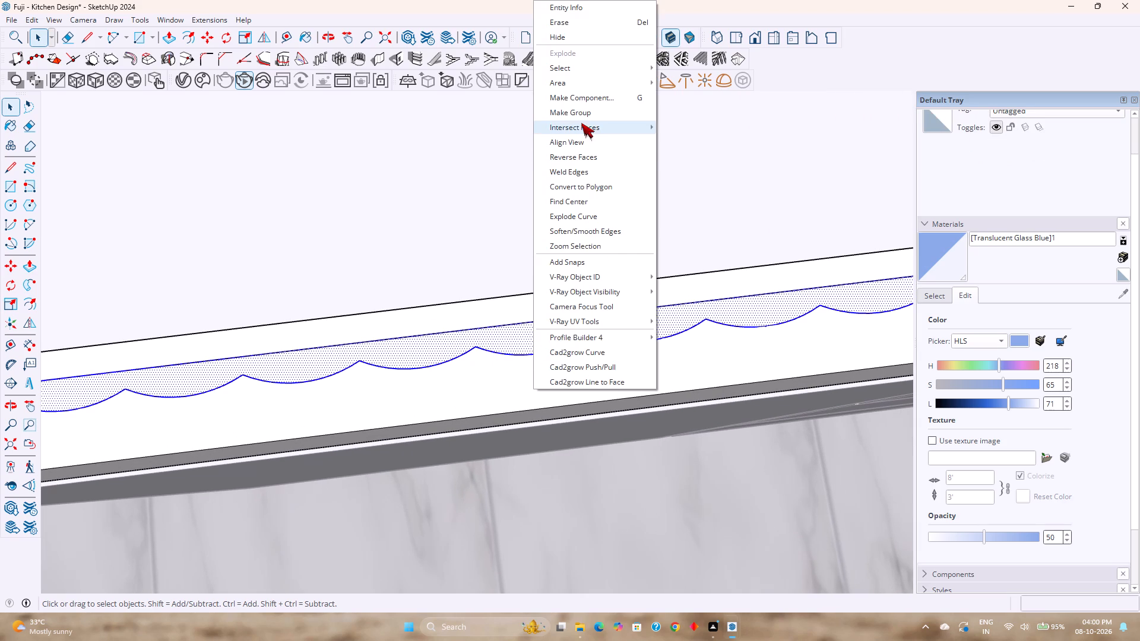
left_click(582, 116)
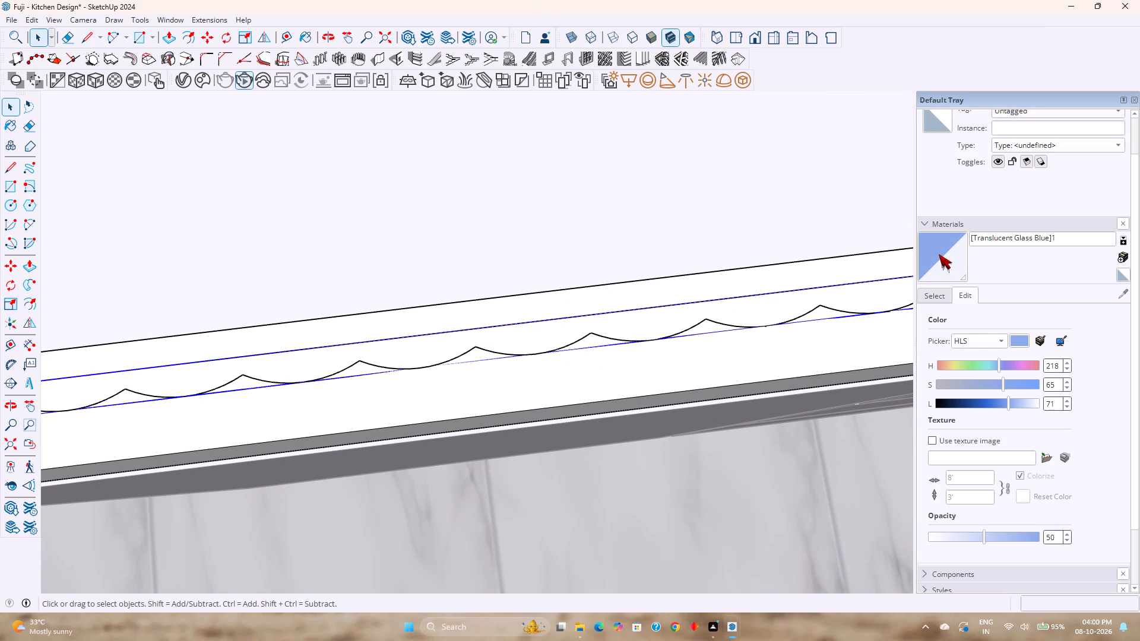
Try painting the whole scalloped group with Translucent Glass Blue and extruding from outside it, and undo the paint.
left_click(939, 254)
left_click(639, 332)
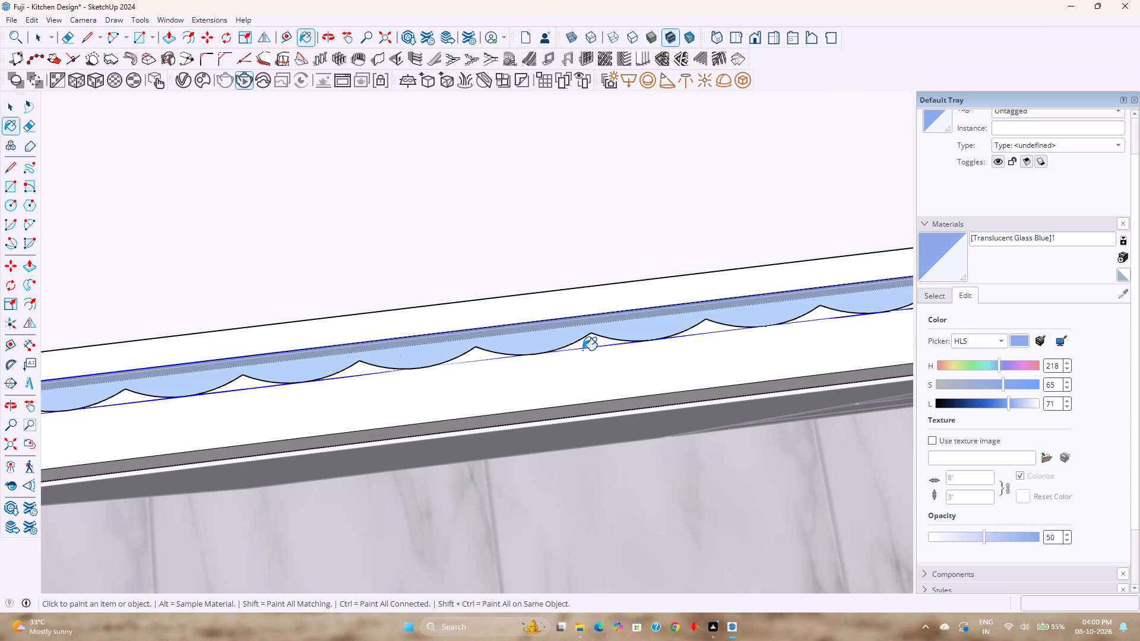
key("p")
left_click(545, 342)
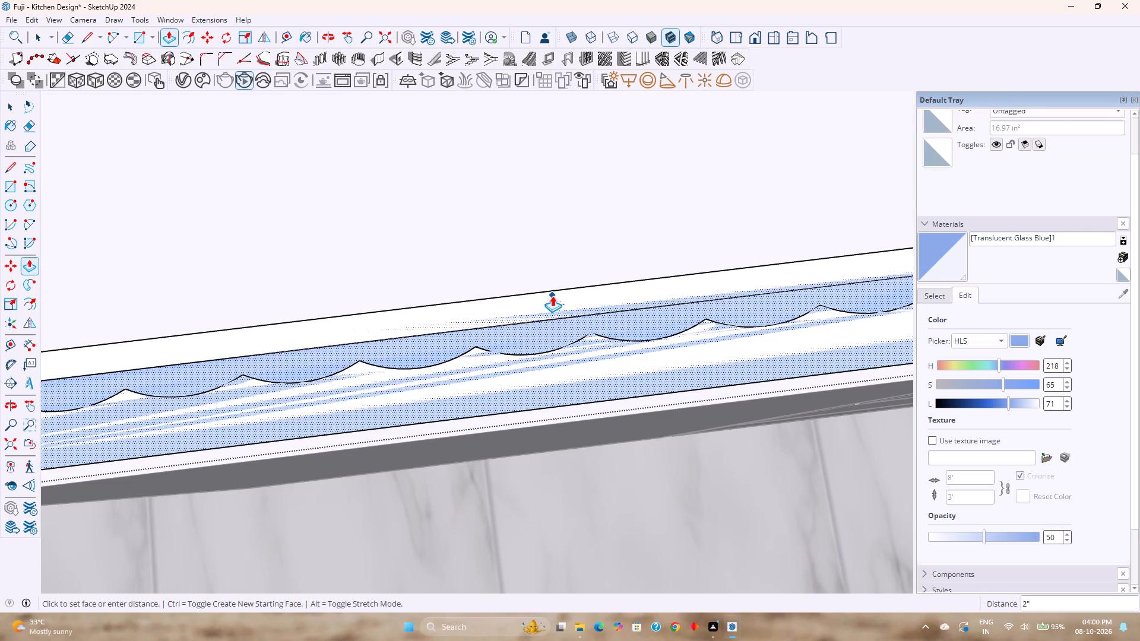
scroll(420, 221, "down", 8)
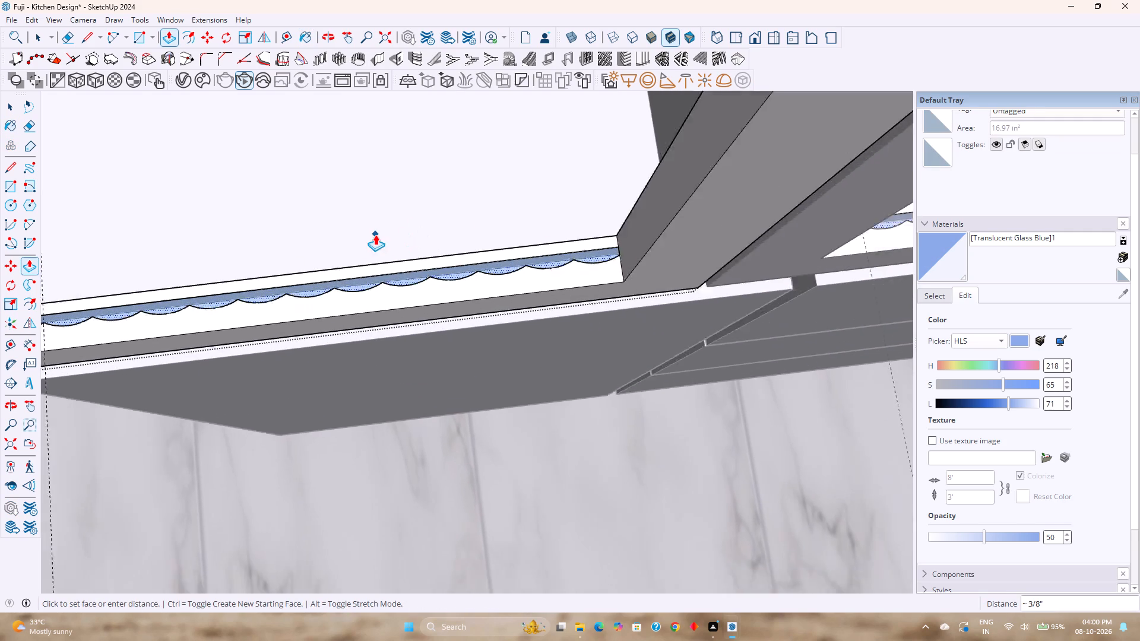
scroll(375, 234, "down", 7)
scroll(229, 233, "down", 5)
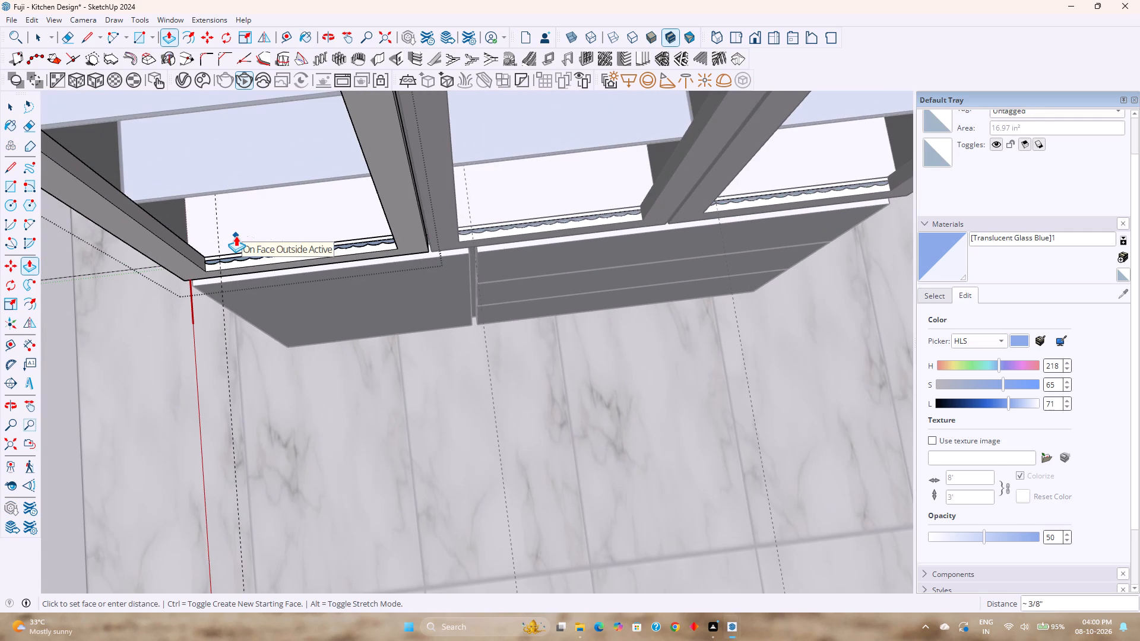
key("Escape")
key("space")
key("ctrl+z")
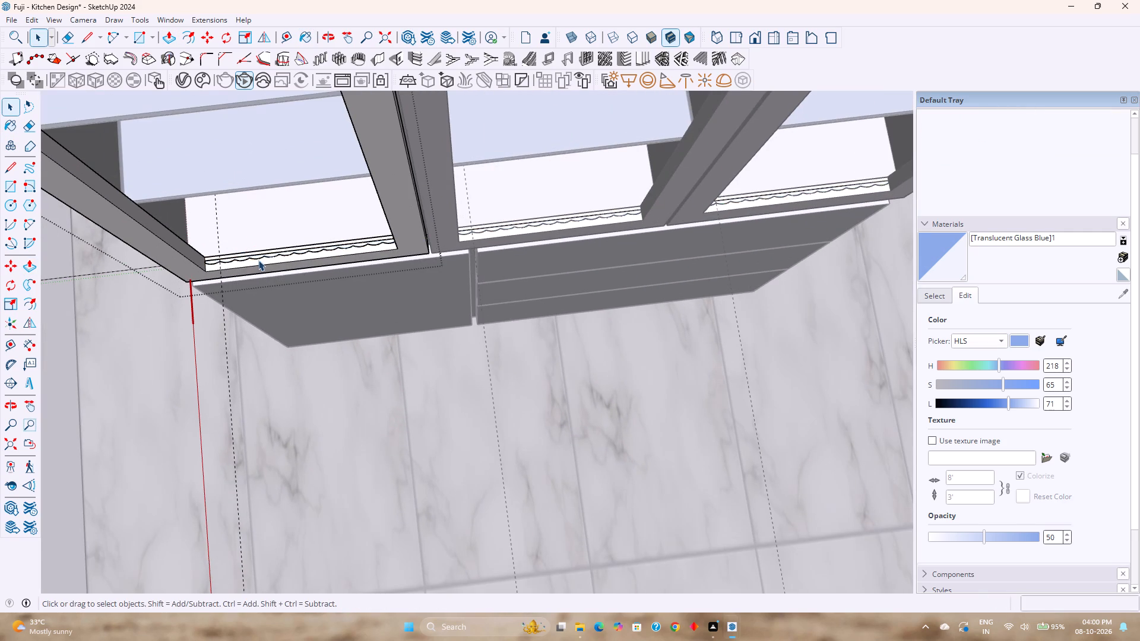
Open the scalloped group for editing and paint its face with the Translucent Glass Blue material.
scroll(259, 260, "up", 20)
double_click(293, 243)
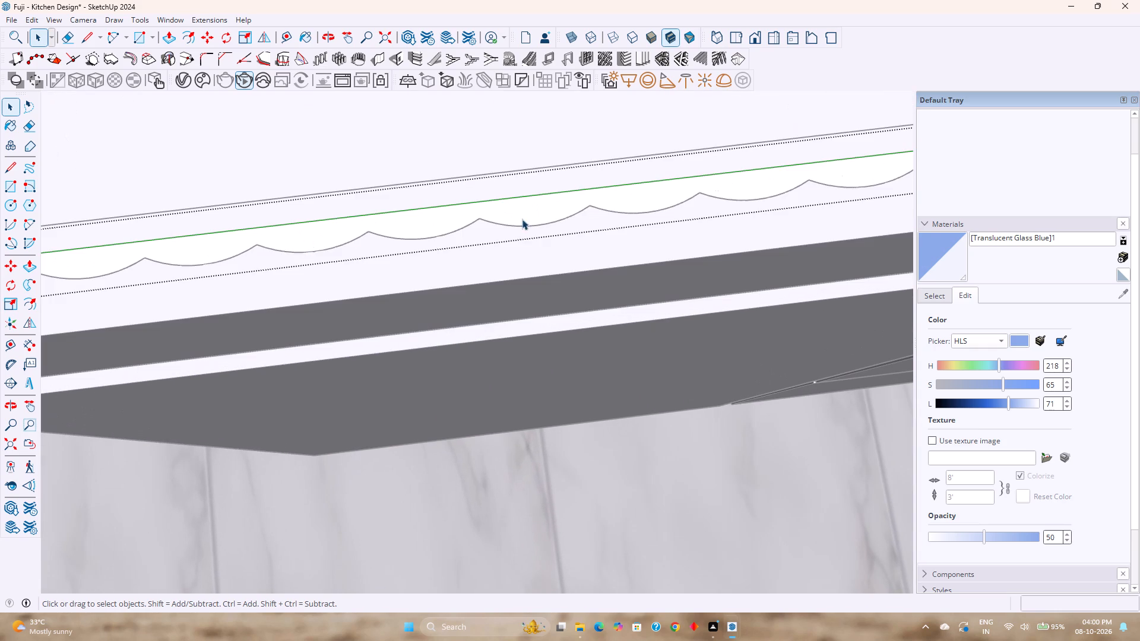
left_click(943, 245)
left_click(556, 211)
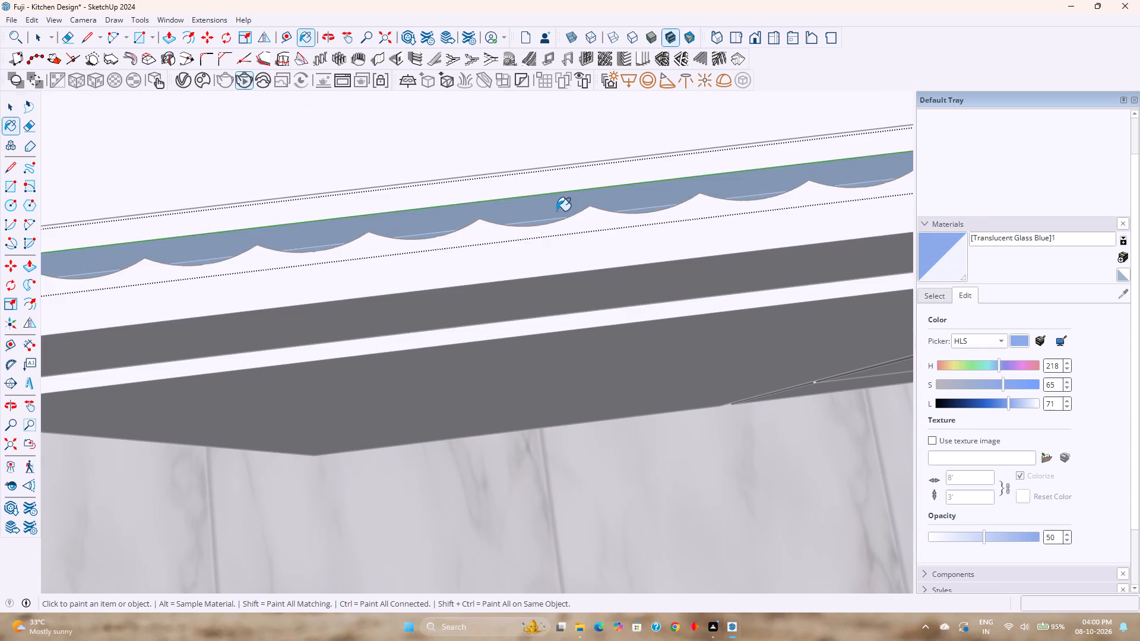
Extrude the scalloped glass face upward to the top corner of the left door's opening.
key("p")
left_click(545, 215)
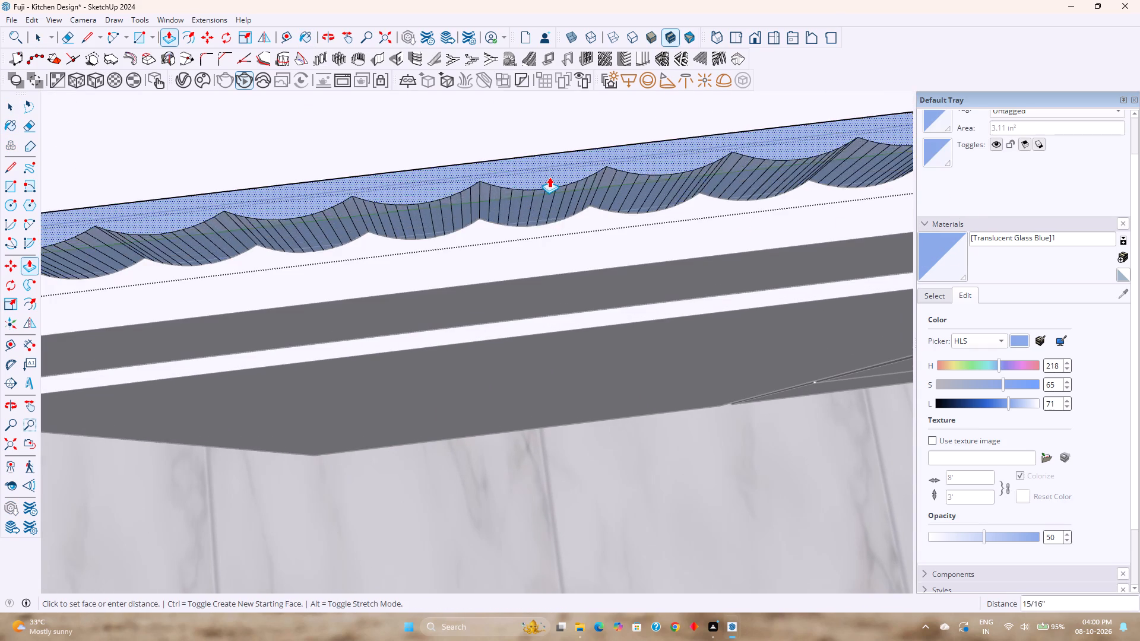
scroll(549, 177, "down", 15)
middle_click_drag(549, 177, 643, 378, "shift")
middle_click_drag(642, 375, 599, 246)
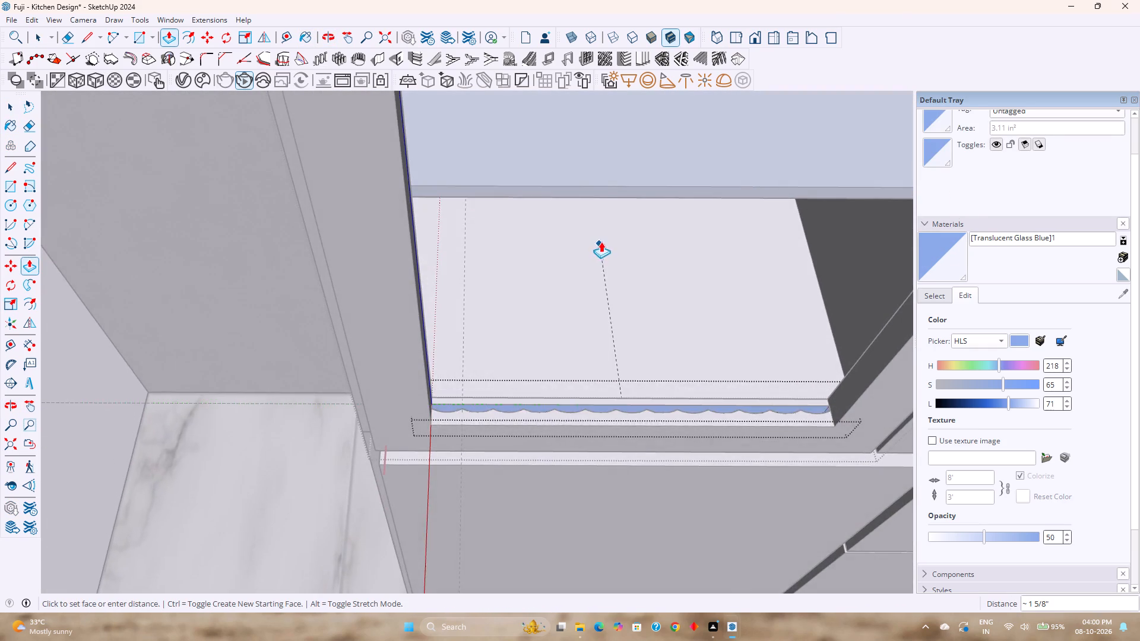
scroll(607, 225, "down", 5)
middle_click_drag(600, 239, 600, 421, "shift")
middle_click_drag(591, 421, 602, 302)
middle_click_drag(607, 286, 587, 326, "shift")
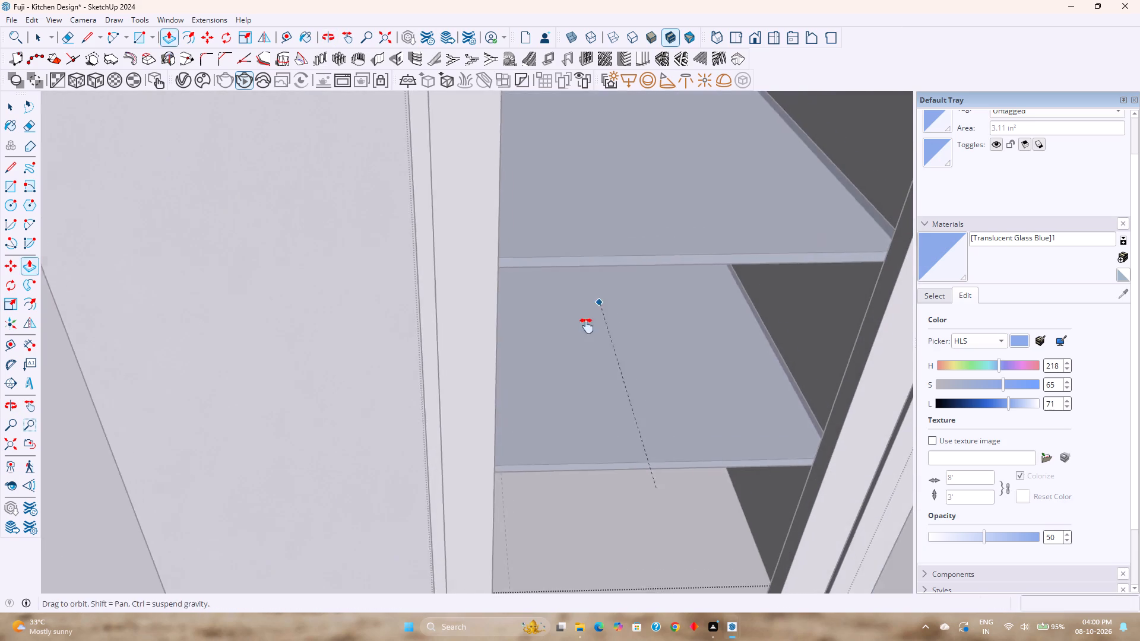
middle_click_drag(587, 326, 525, 429, "shift")
scroll(579, 329, "down", 9)
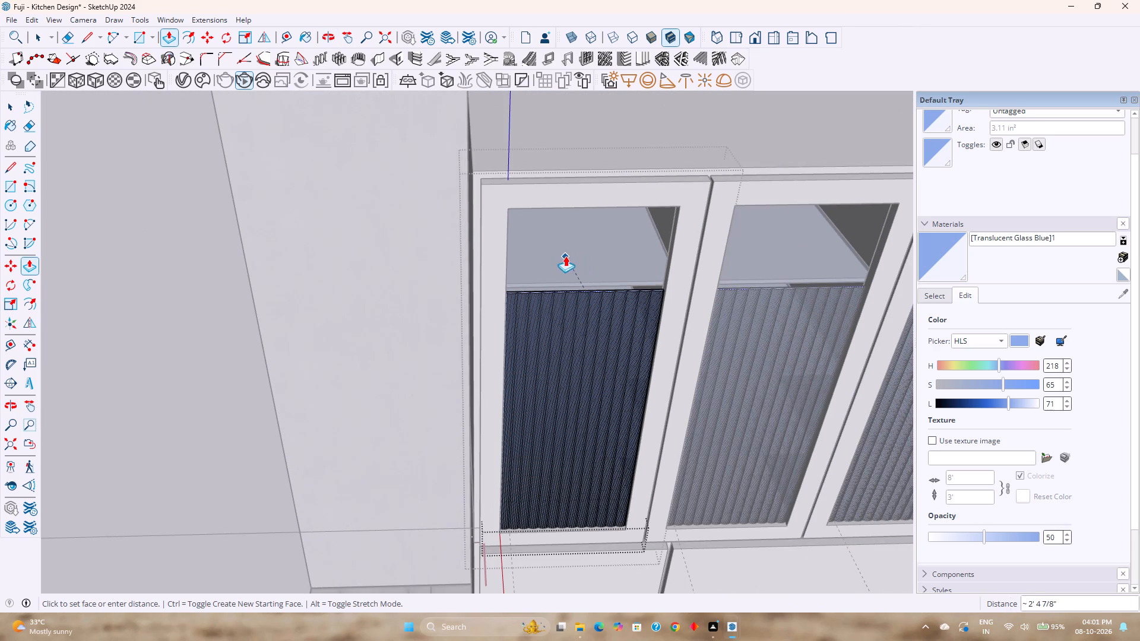
middle_click_drag(542, 237, 571, 417, "shift")
middle_click_drag(578, 423, 454, 284)
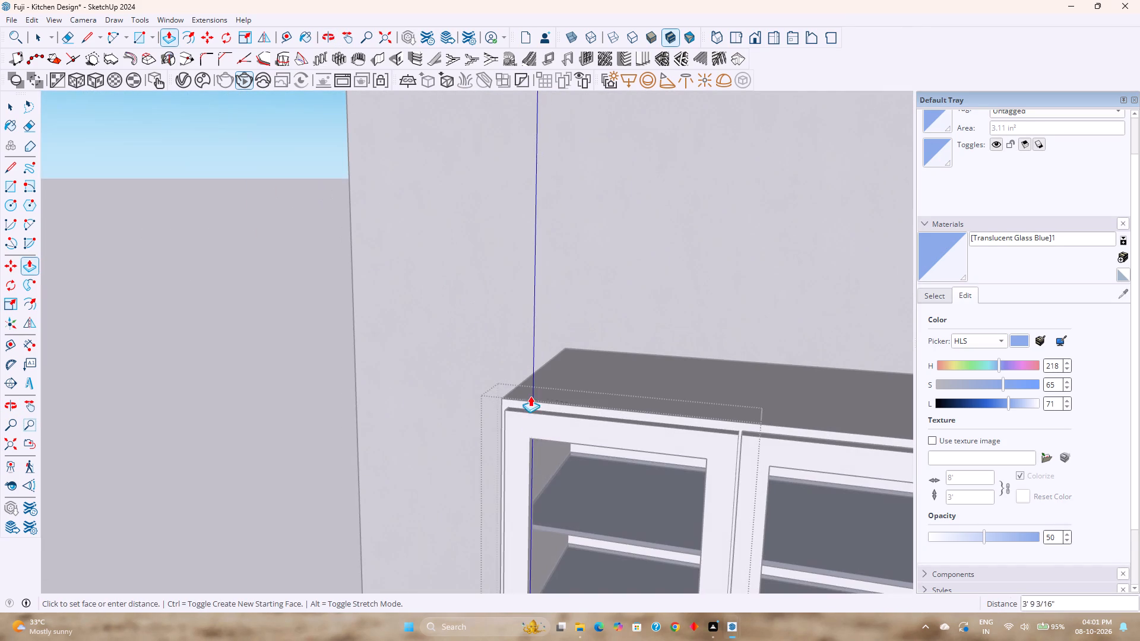
scroll(537, 445, "up", 8)
middle_click_drag(539, 439, 417, 330)
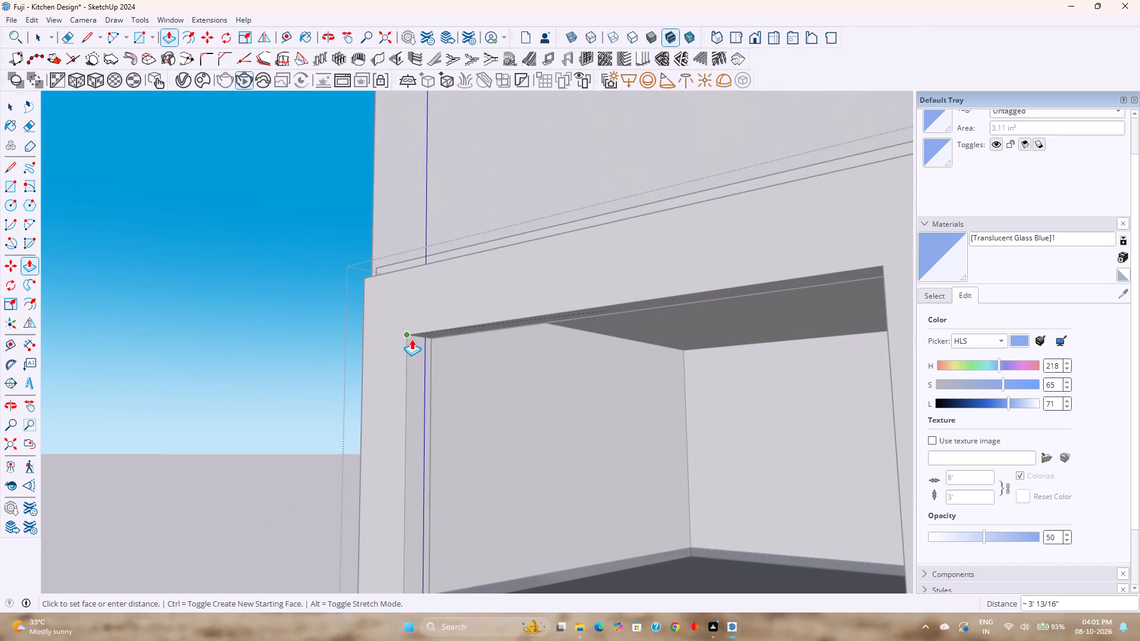
left_click(411, 335)
Exit group editing and examine the wider fluted glass panels in all three wall-unit doors from several angles.
scroll(388, 350, "down", 2)
middle_click_drag(388, 350, 602, 414)
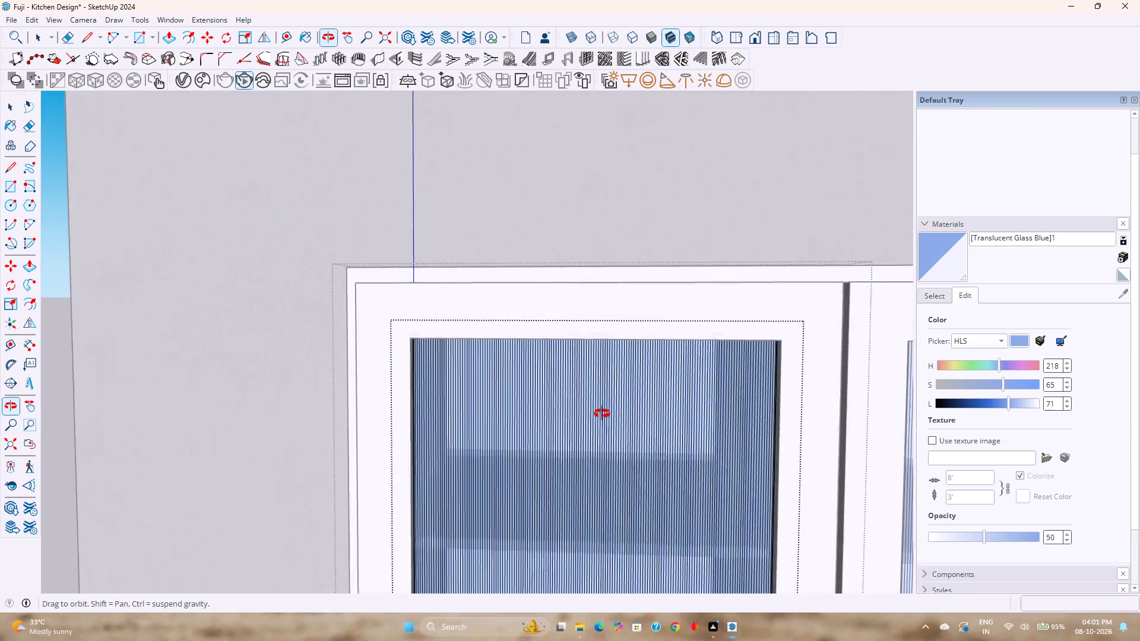
middle_click_drag(602, 414, 619, 414)
scroll(642, 401, "down", 9)
key("space")
scroll(521, 420, "down", 1)
middle_click_drag(525, 421, 649, 449)
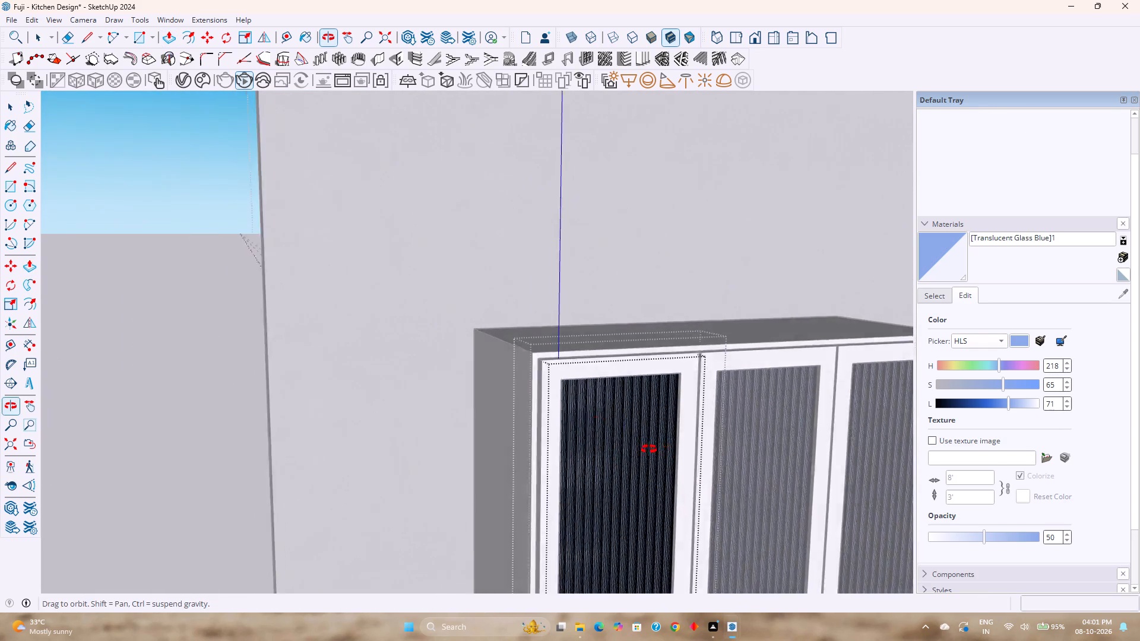
middle_click_drag(649, 449, 742, 443)
key("Escape")
key("space")
key("Escape")
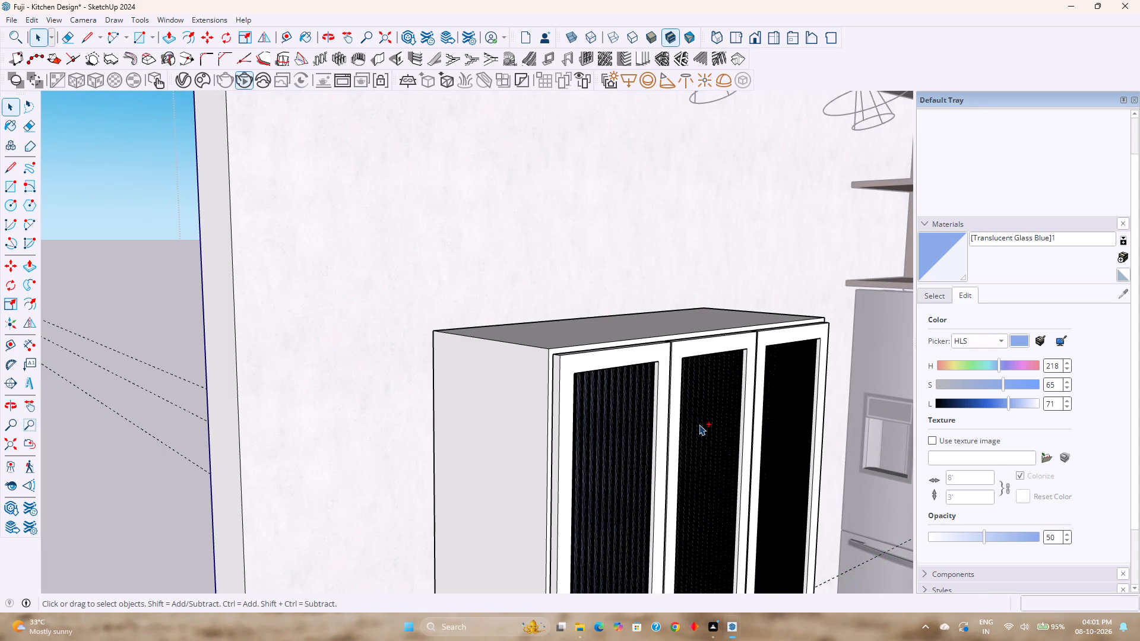
middle_click_drag(701, 445, 567, 372, "shift")
scroll(575, 371, "down", 3)
middle_click_drag(609, 382, 622, 359)
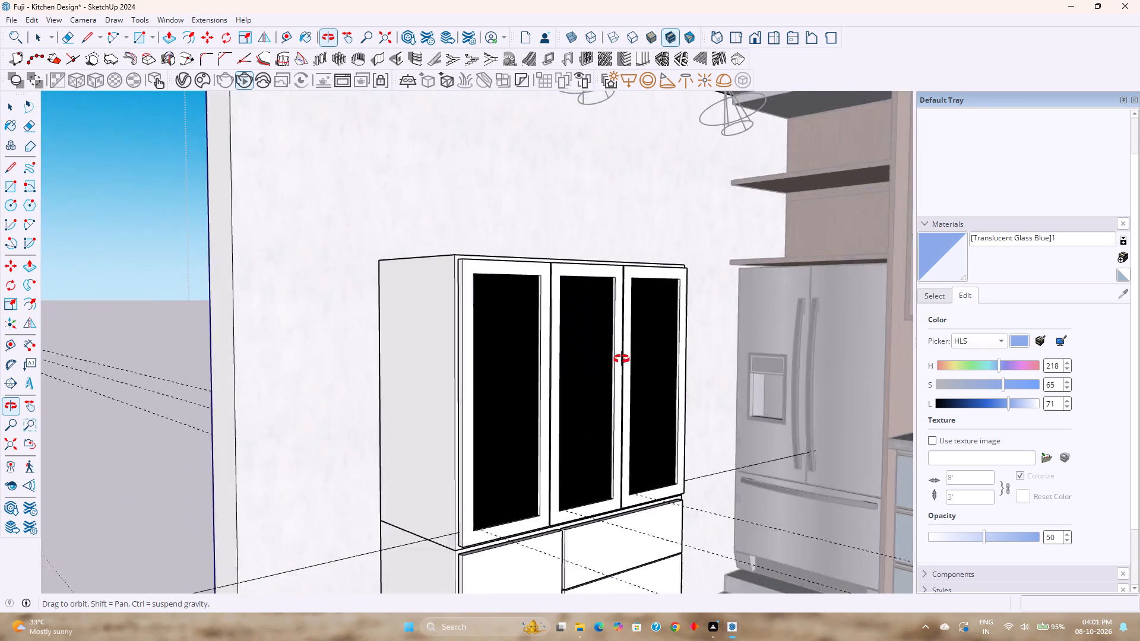
middle_click_drag(622, 359, 631, 361)
scroll(639, 379, "up", 5)
middle_click_drag(642, 390, 606, 342, "shift")
middle_click_drag(642, 348, 611, 370)
middle_click_drag(591, 375, 669, 344, "shift")
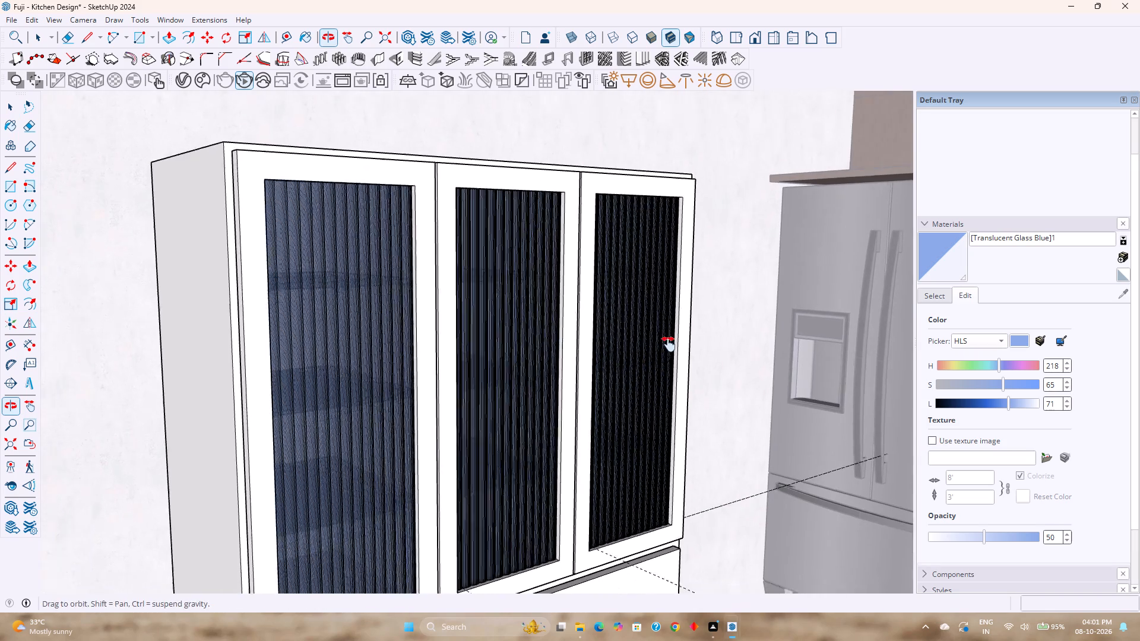
Delete all construction guides from the model.
middle_click_drag(669, 344, 726, 317, "shift")
middle_click_drag(724, 324, 669, 342)
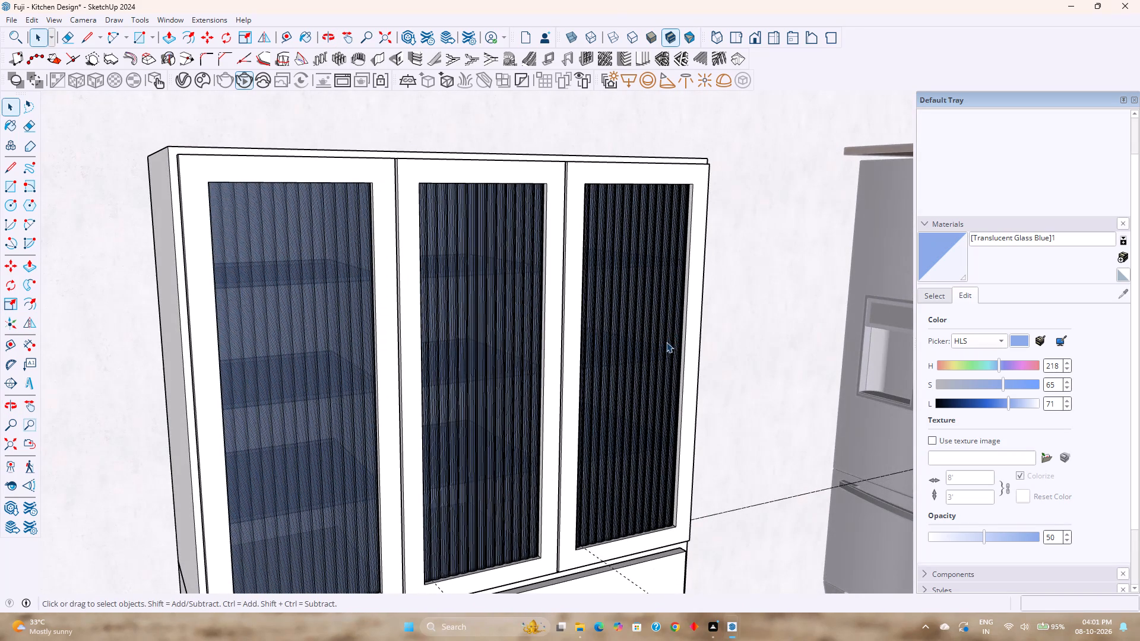
left_click(29, 21)
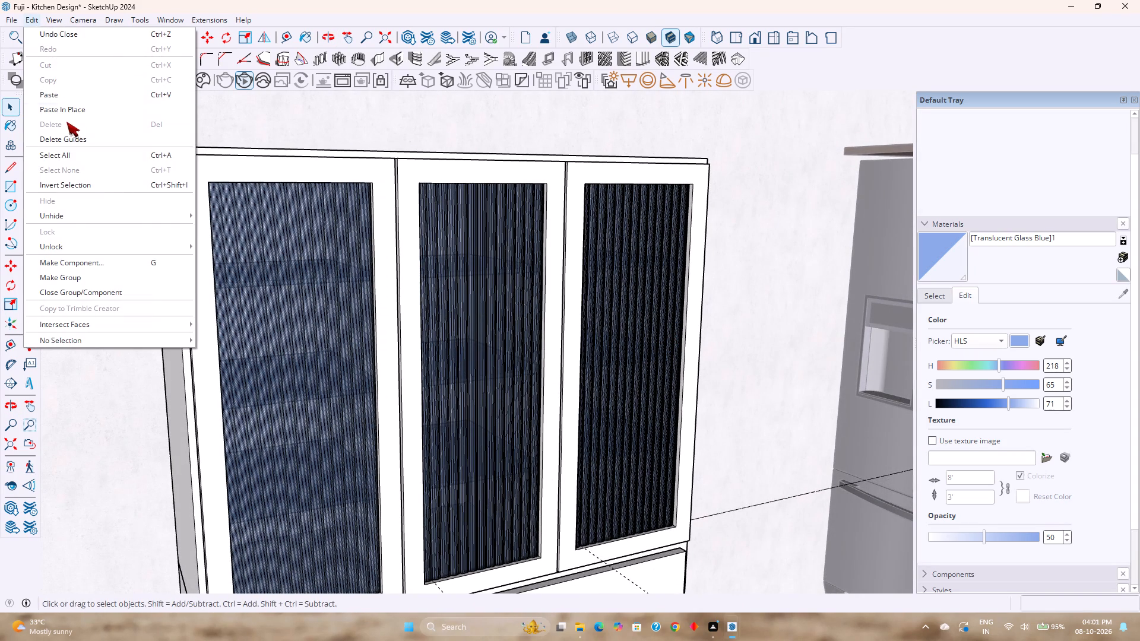
left_click(68, 142)
Lower the saturation of the Translucent Glass Blue material to 23.
scroll(160, 271, "down", 2)
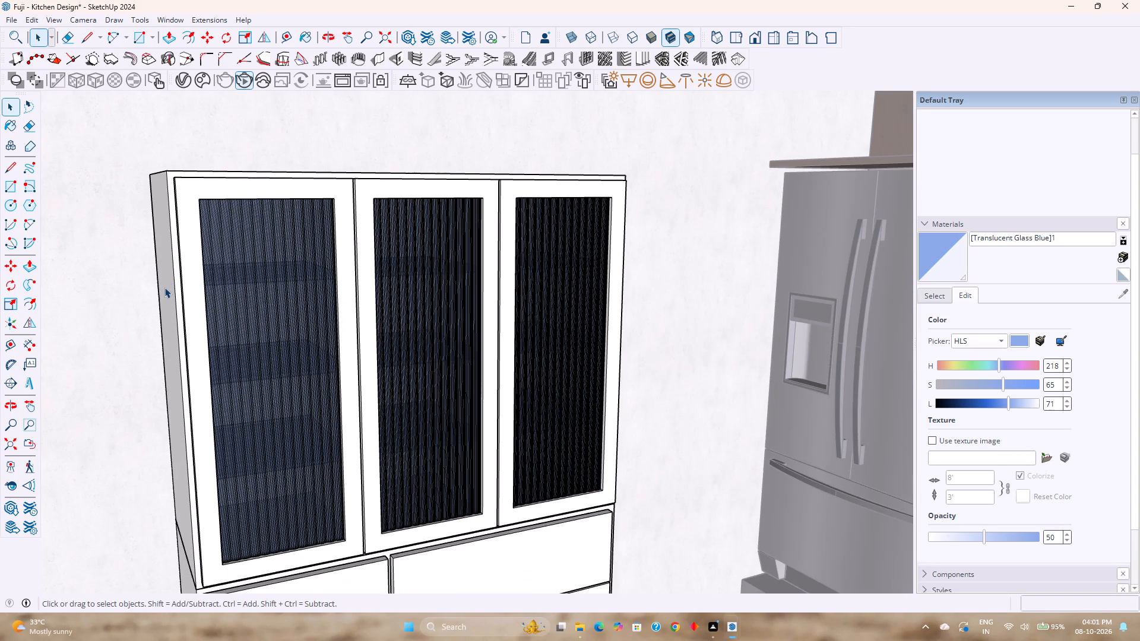
middle_click_drag(171, 296, 298, 217, "shift")
middle_click_drag(389, 250, 383, 197)
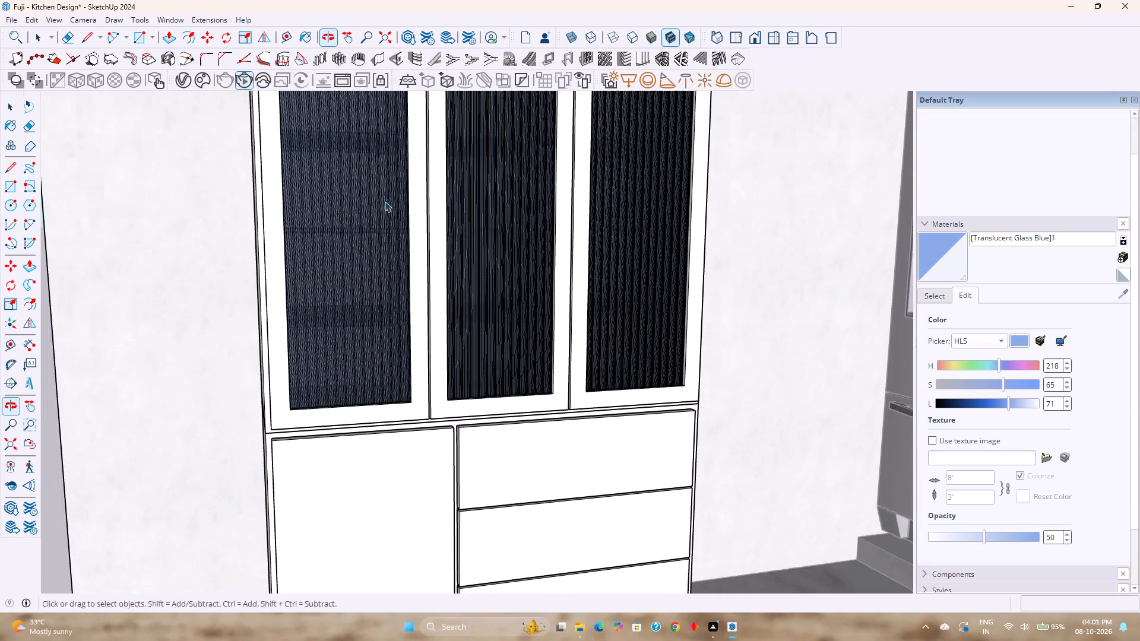
left_click_drag(1000, 387, 984, 387)
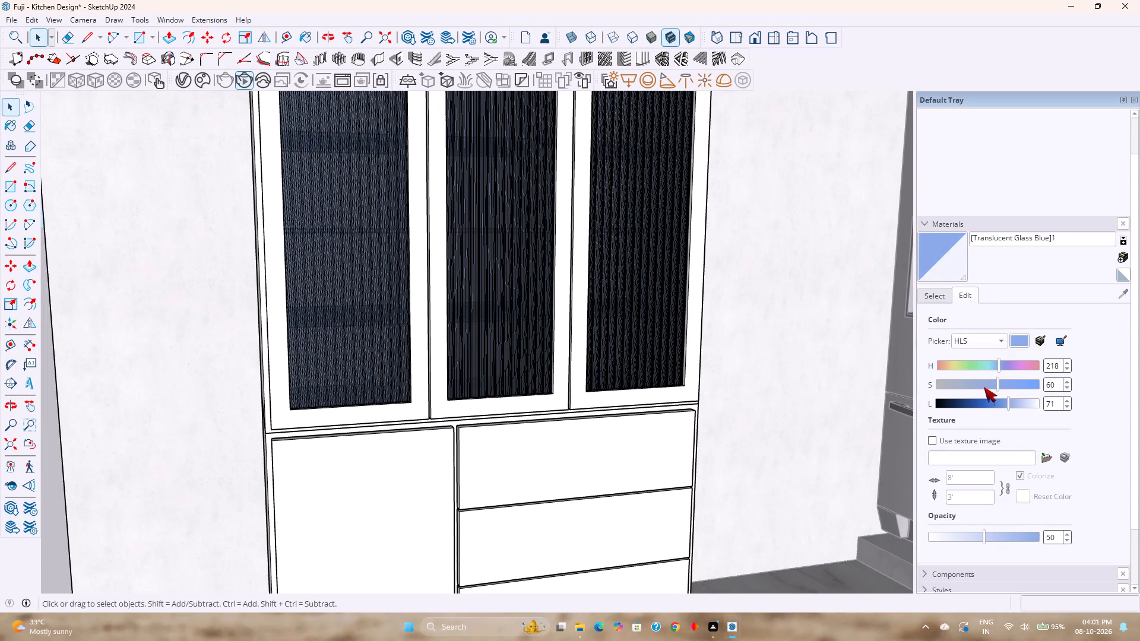
left_click_drag(984, 387, 960, 391)
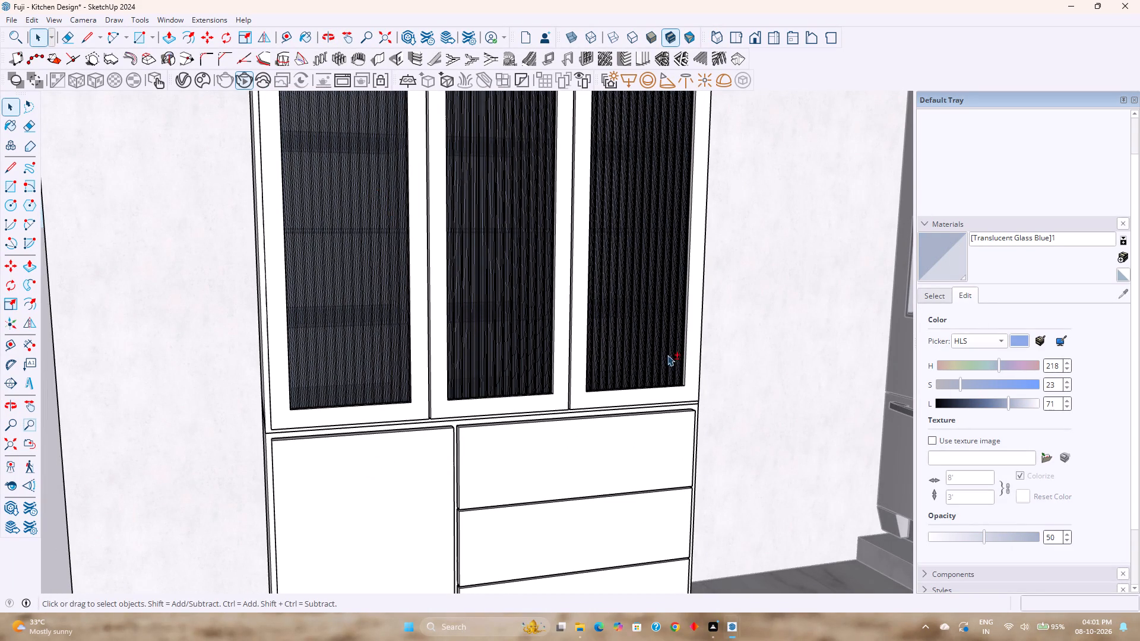
Turn on the texture image option for the Translucent Glass Blue material and set its opacity to 0.
middle_click_drag(658, 347, 654, 453, "shift")
middle_click_drag(624, 443, 613, 435)
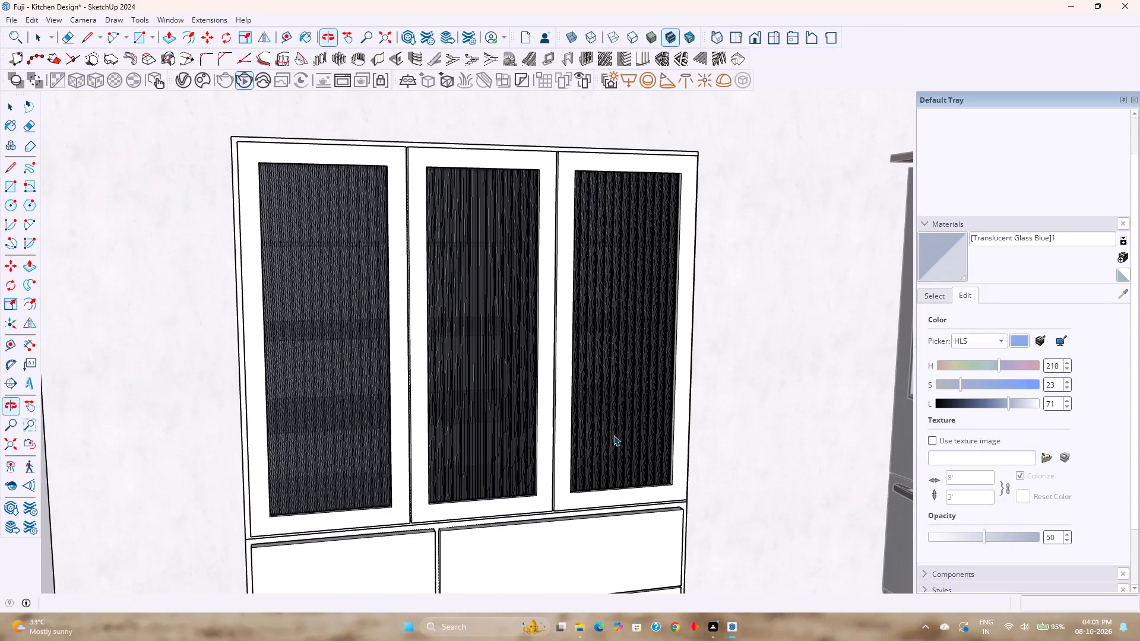
left_click(967, 440)
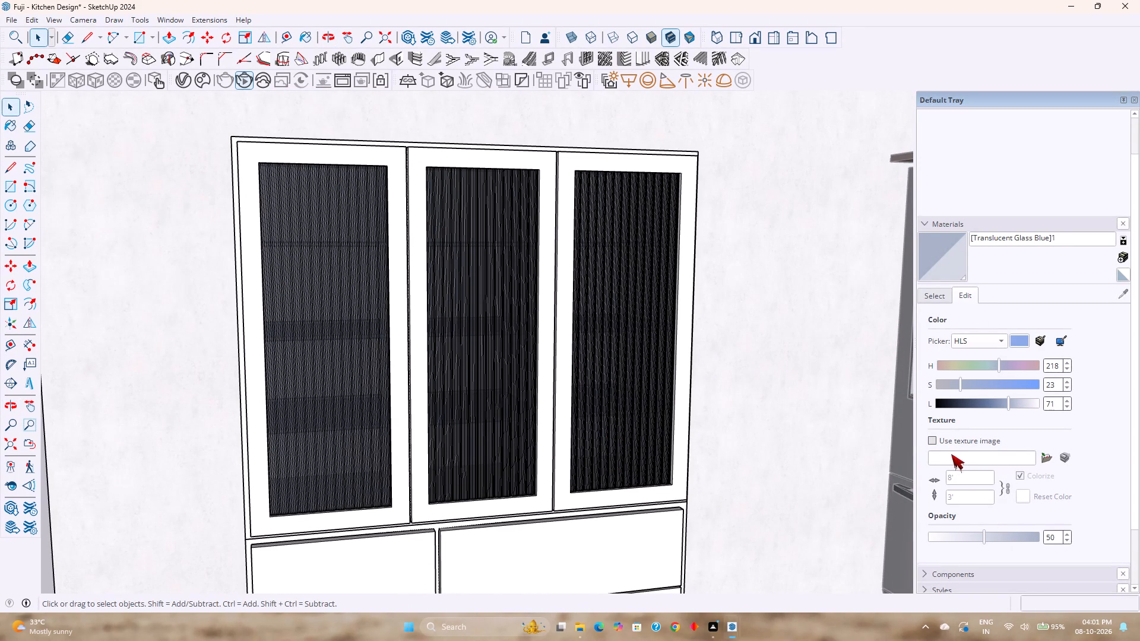
left_click(448, 21)
left_click_drag(981, 540, 1005, 540)
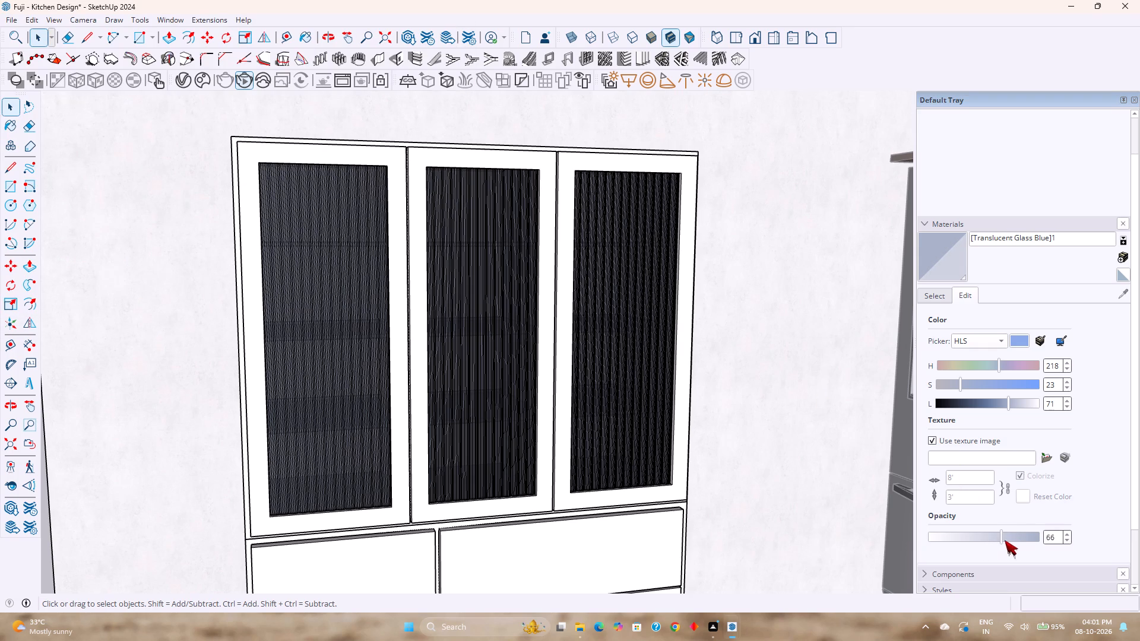
left_click_drag(1005, 540, 971, 547)
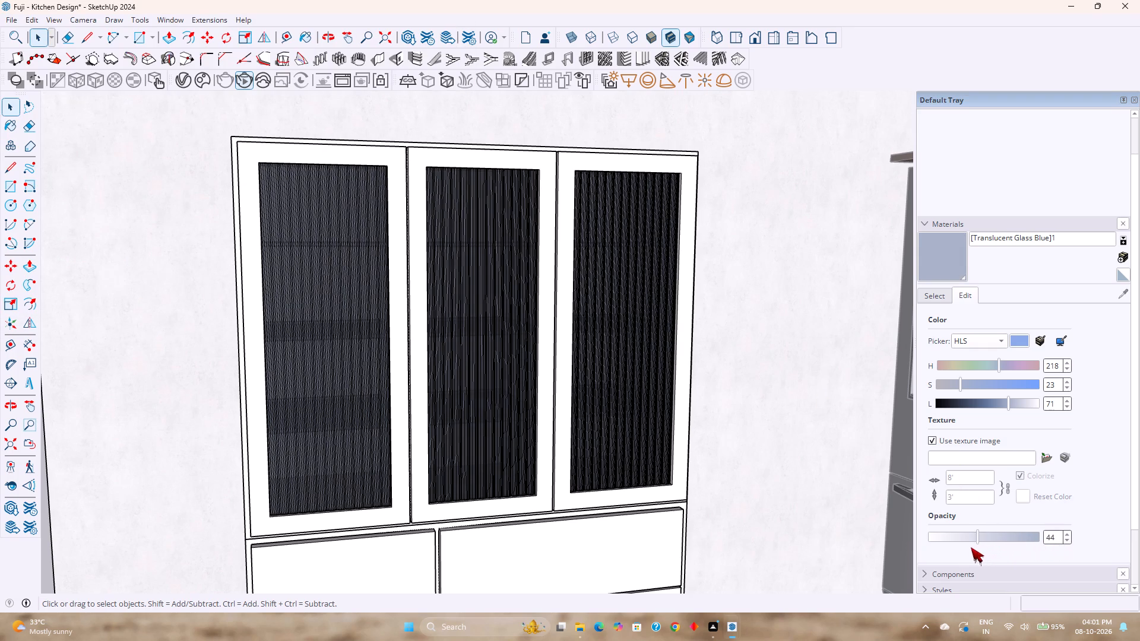
left_click_drag(971, 547, 891, 556)
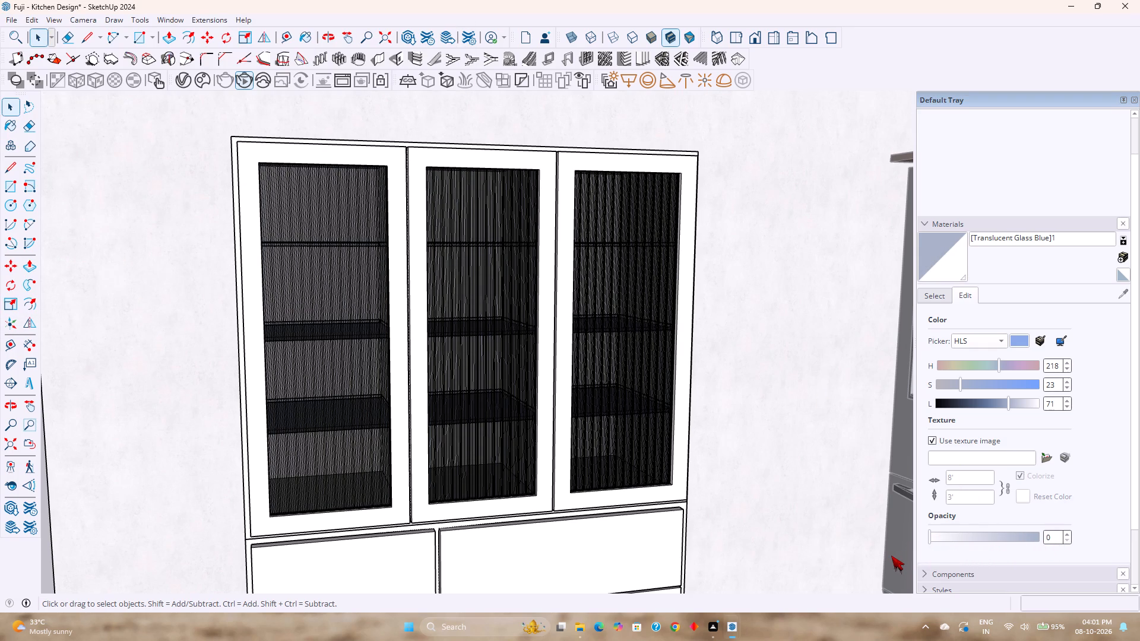
left_click_drag(891, 556, 886, 556)
Choose the Wood Veneer 01 material from the Wood collection, with the whole kitchen group selected.
scroll(640, 452, "down", 1)
middle_click_drag(625, 456, 679, 437)
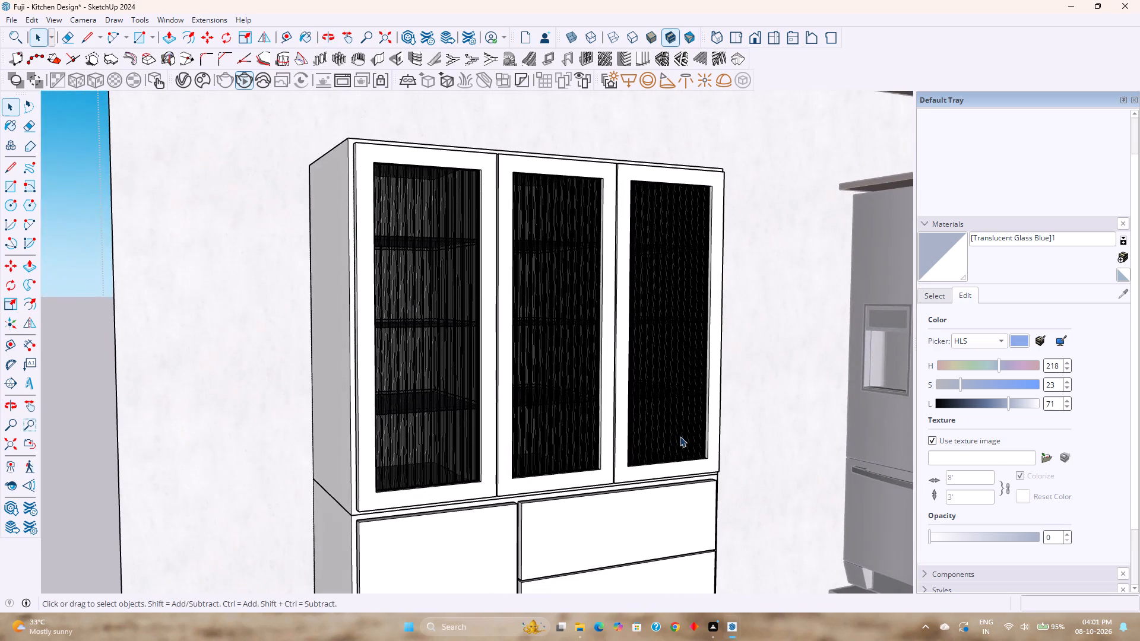
scroll(693, 437, "up", 3)
middle_click_drag(691, 438, 630, 461)
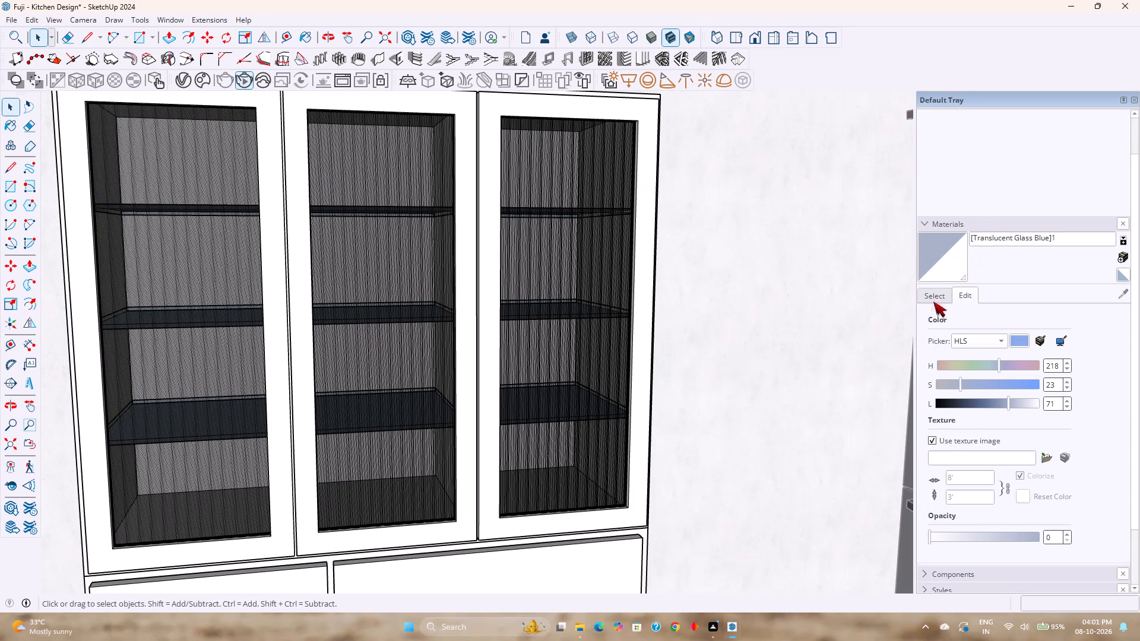
left_click(651, 376)
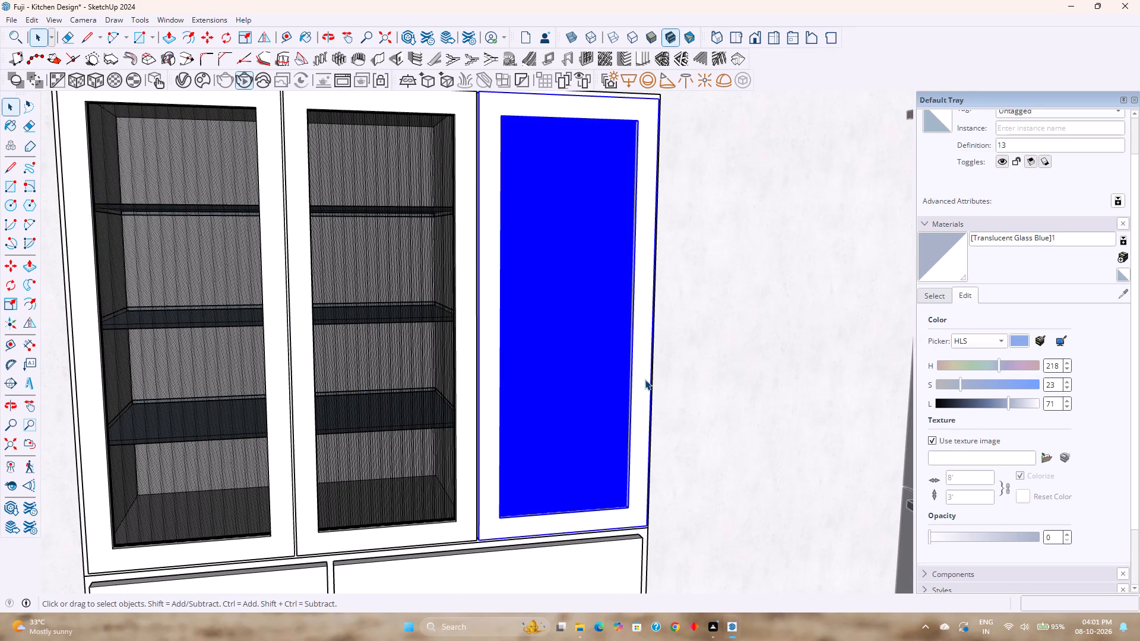
key("Escape")
left_click(647, 385)
scroll(648, 385, "down", 4)
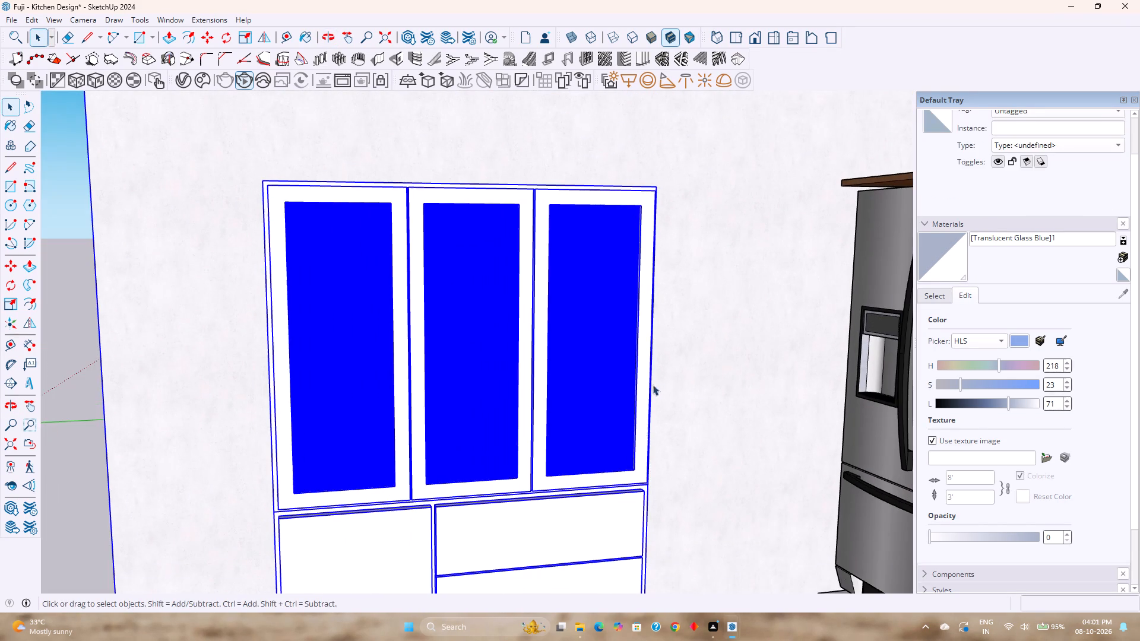
left_click(938, 296)
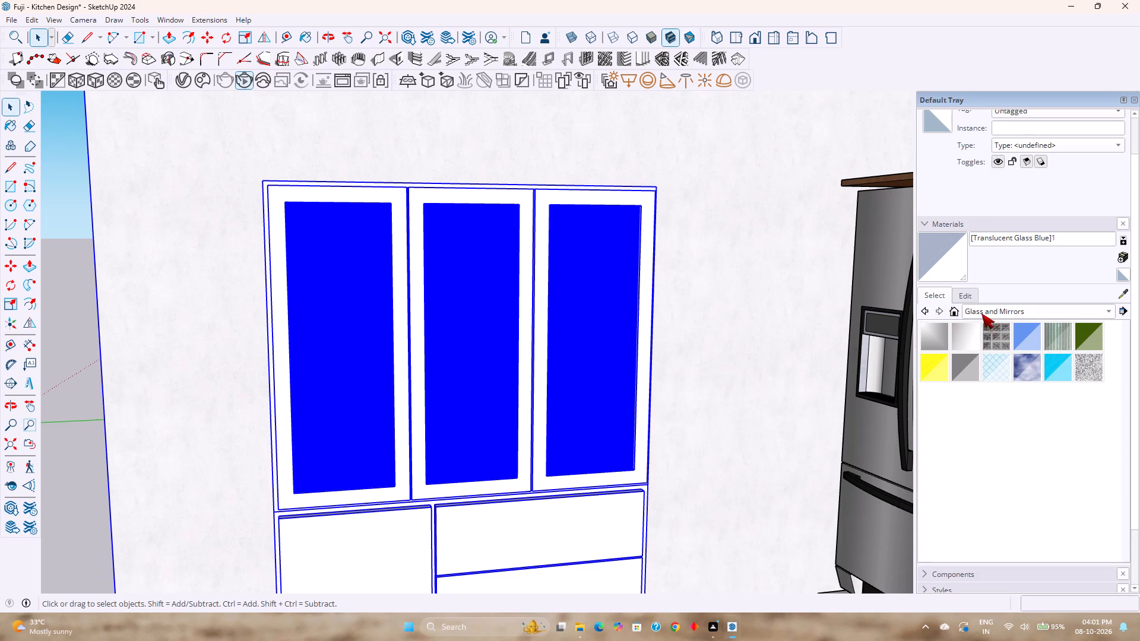
left_click(981, 313)
key("Escape")
left_click(980, 307)
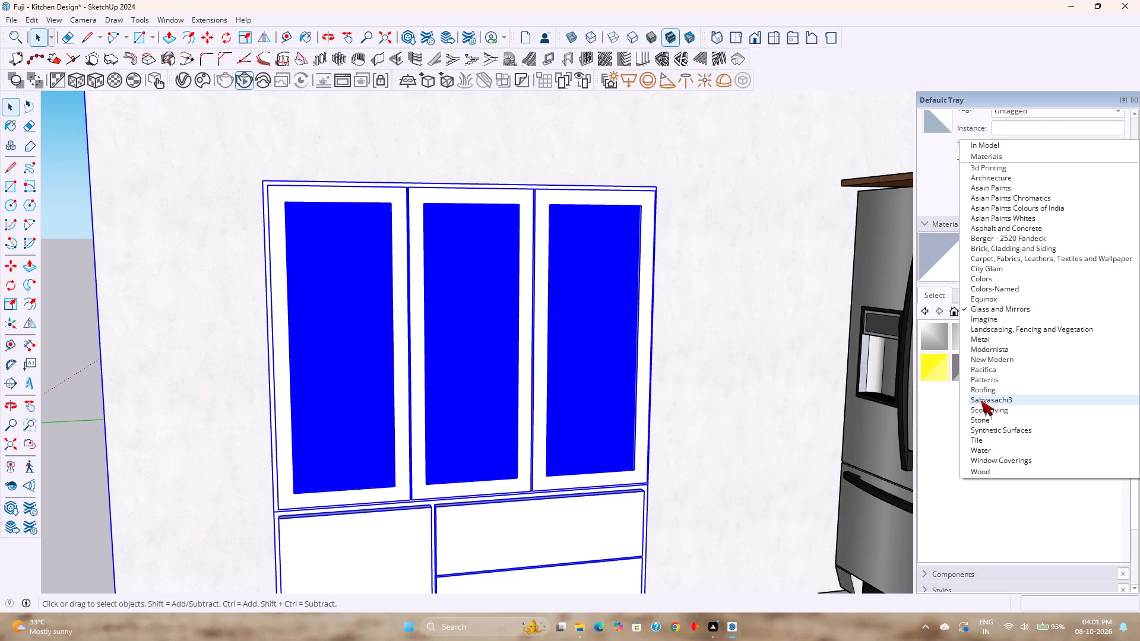
left_click(996, 470)
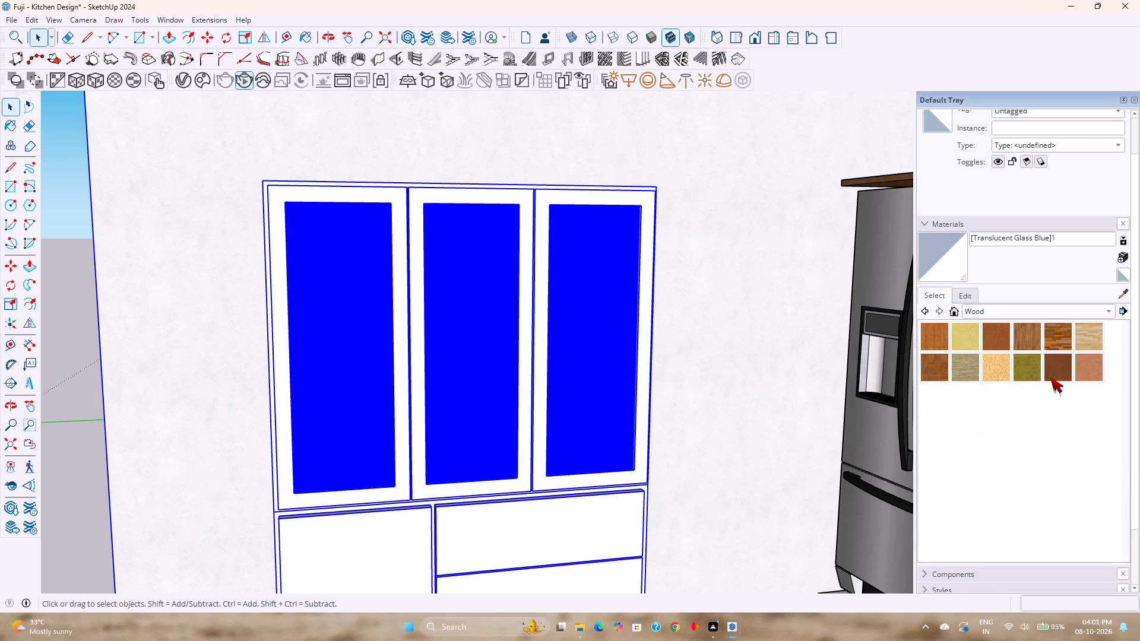
left_click(1052, 377)
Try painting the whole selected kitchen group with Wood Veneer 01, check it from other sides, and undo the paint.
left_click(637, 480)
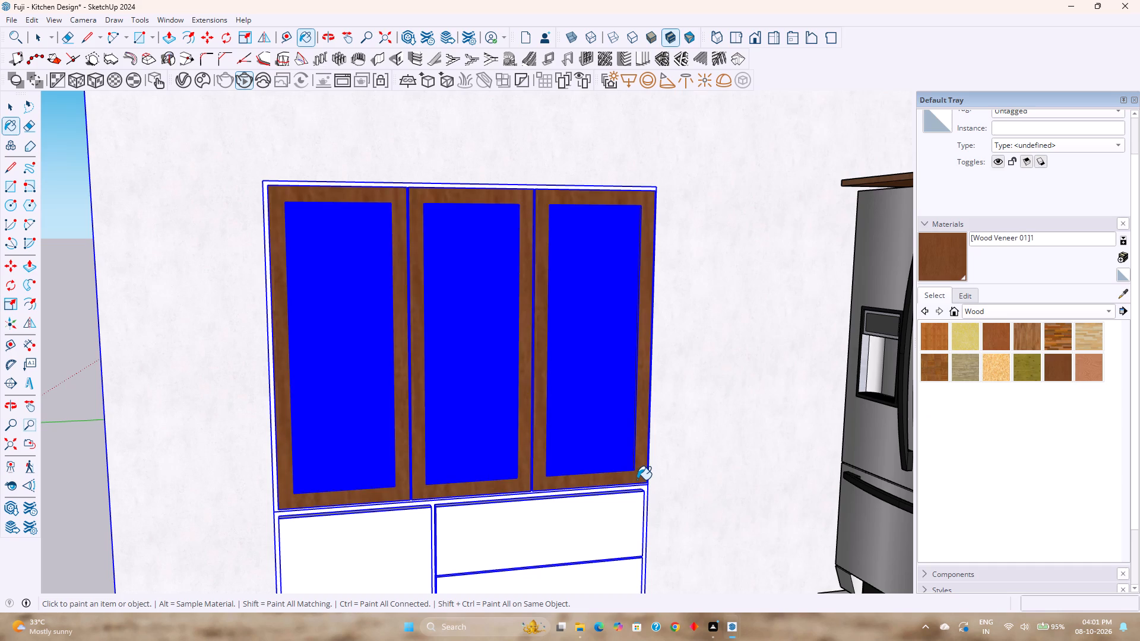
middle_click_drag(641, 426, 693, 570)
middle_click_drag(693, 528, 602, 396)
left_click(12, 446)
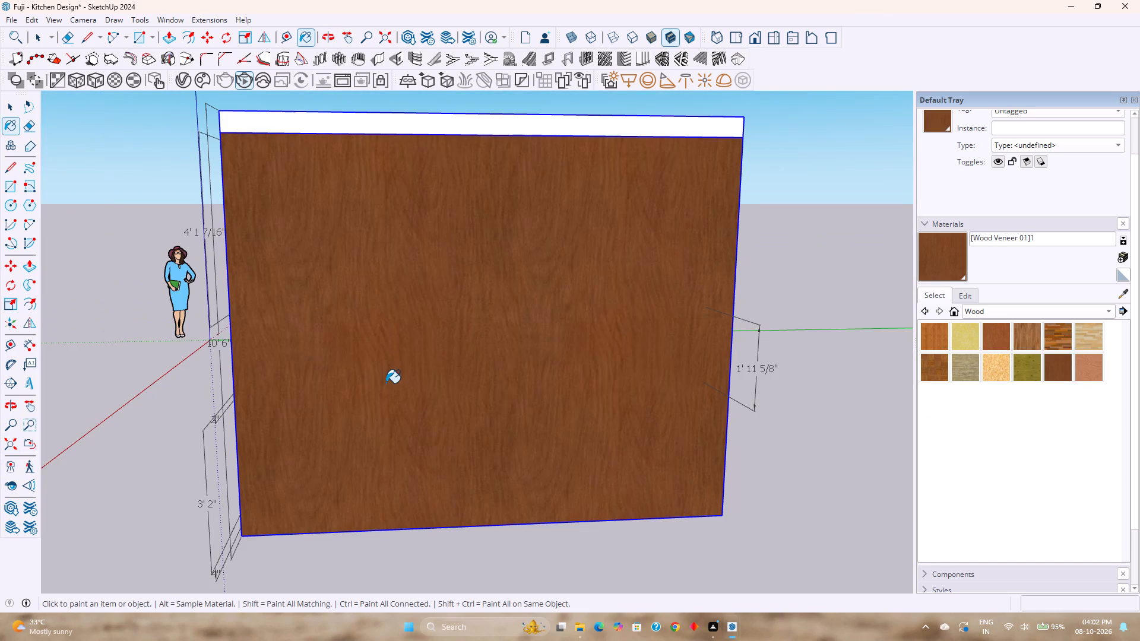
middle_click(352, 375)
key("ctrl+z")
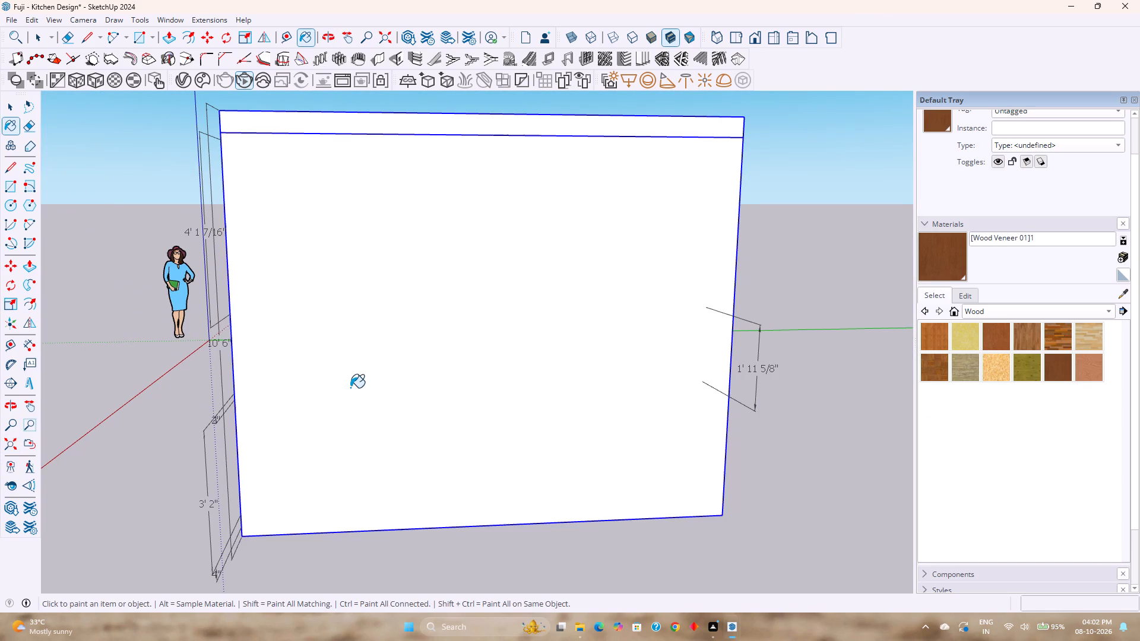
Open the kitchen group and paint the freestanding cabinet's upper carcass and lower drawer unit with Wood Veneer 01.
key("space")
middle_click_drag(350, 388, 825, 424)
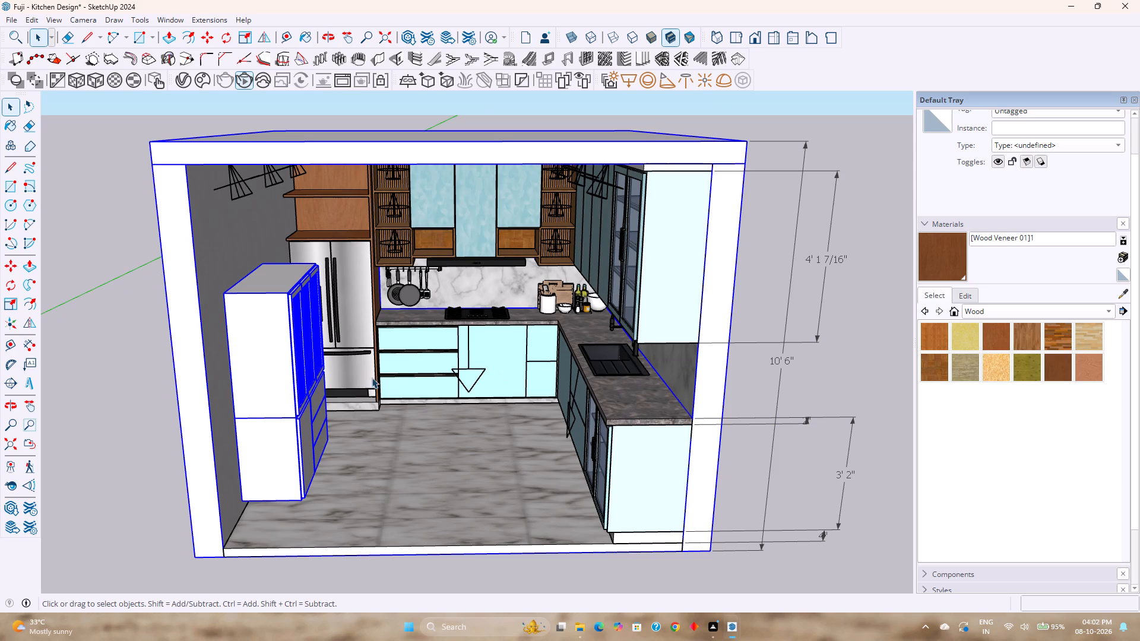
double_click(273, 373)
scroll(273, 373, "up", 4)
middle_click_drag(273, 373, 206, 385)
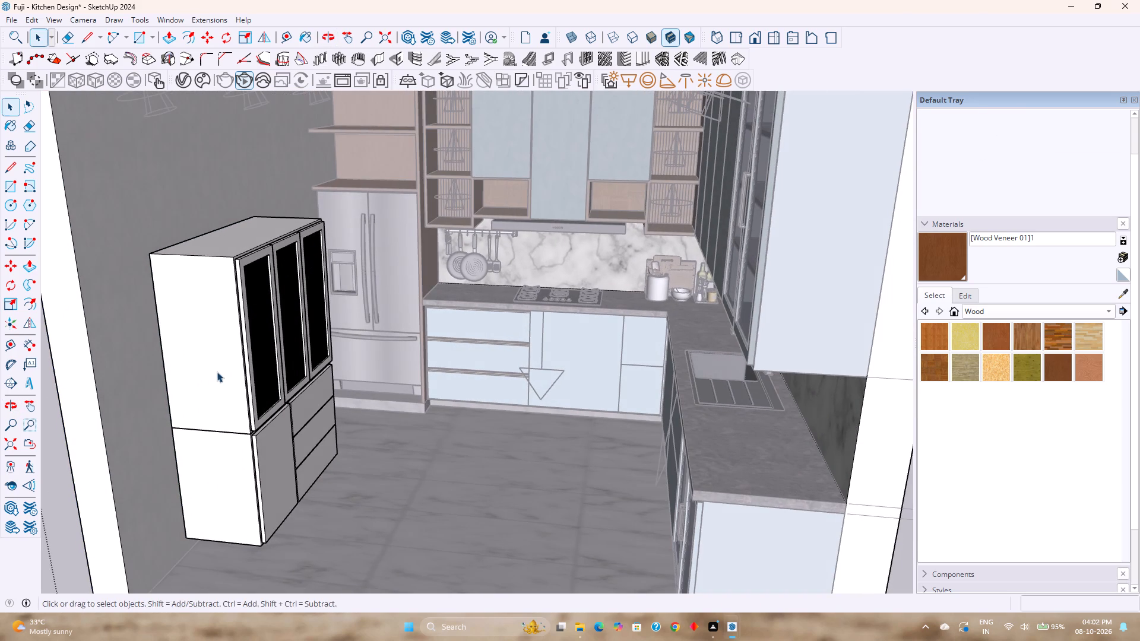
left_click(217, 372)
scroll(230, 364, "up", 2)
middle_click_drag(230, 364, 205, 372)
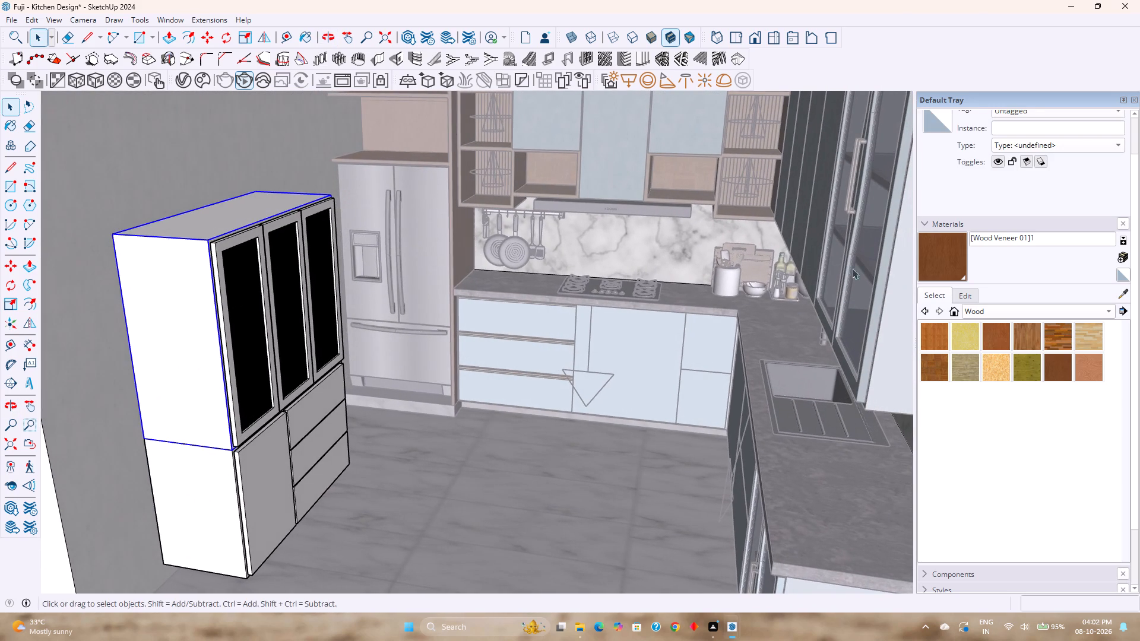
left_click(933, 264)
left_click(201, 305)
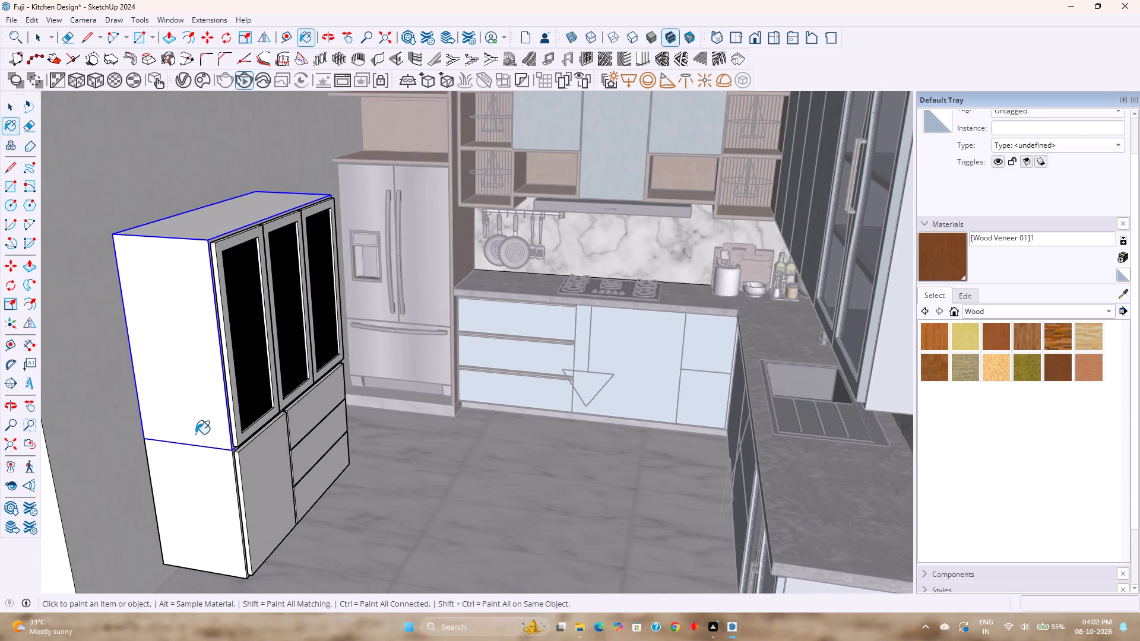
left_click(208, 492)
Paint the frames of the three fluted glass doors on the upper unit with Wood Veneer 01.
scroll(216, 372, "up", 3)
left_click(209, 369)
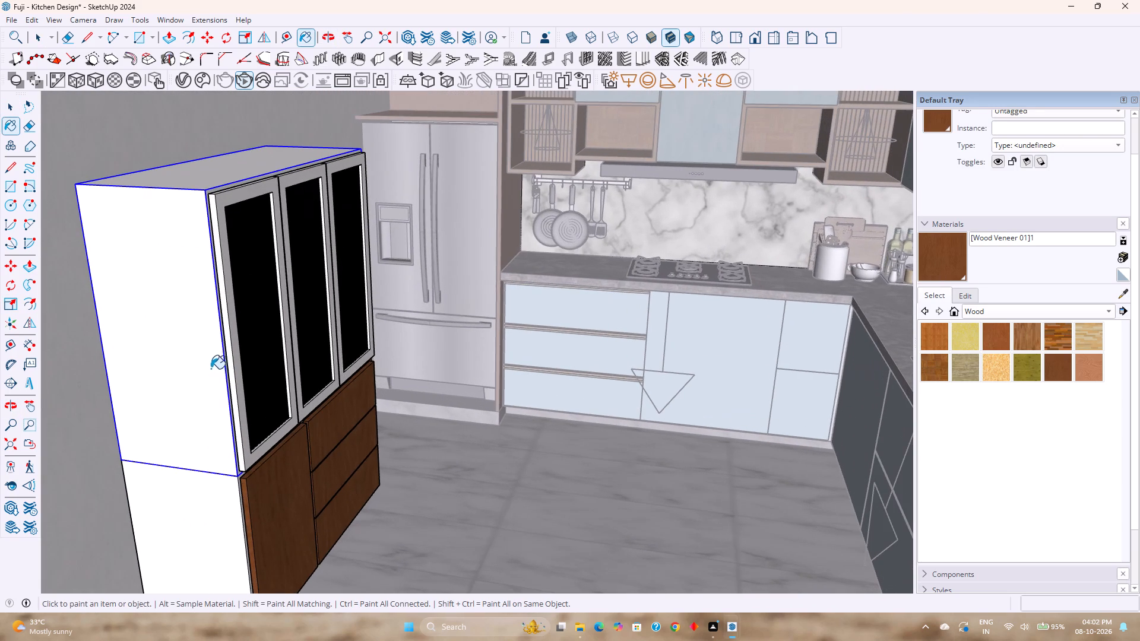
left_click(235, 356)
middle_click_drag(270, 339, 227, 351)
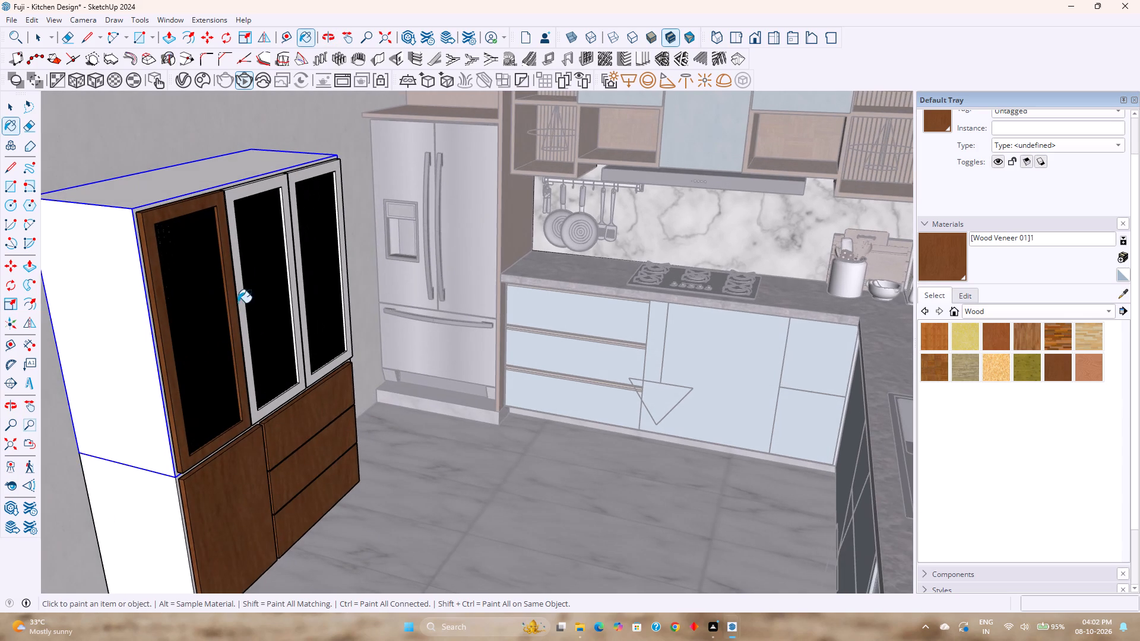
scroll(237, 280, "up", 4)
scroll(243, 227, "up", 3)
left_click(228, 233)
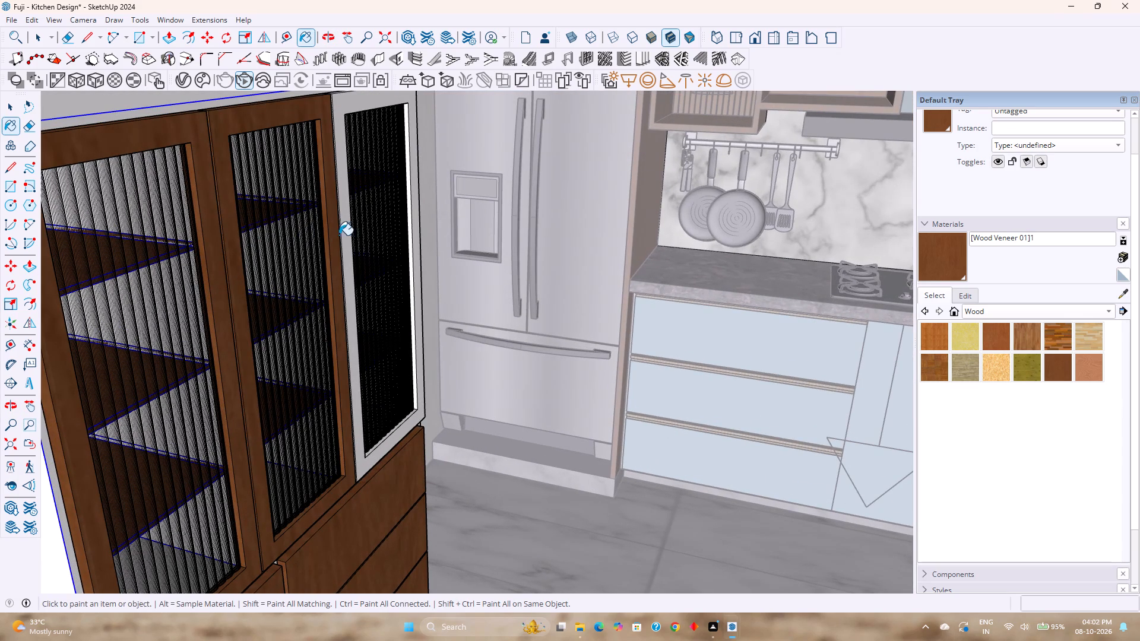
left_click(345, 233)
Open the lower unit for editing and paint its white side panel and narrow front edge with Wood Veneer 01.
middle_click_drag(251, 320, 453, 211, "shift")
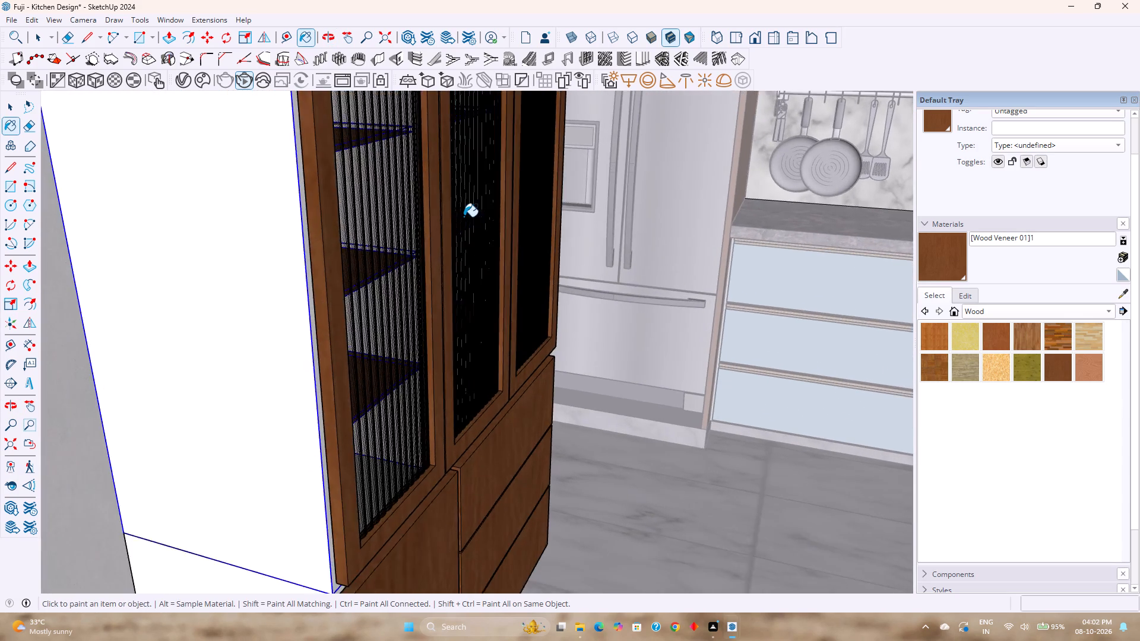
scroll(464, 217, "down", 5)
left_click(308, 496)
key("Escape")
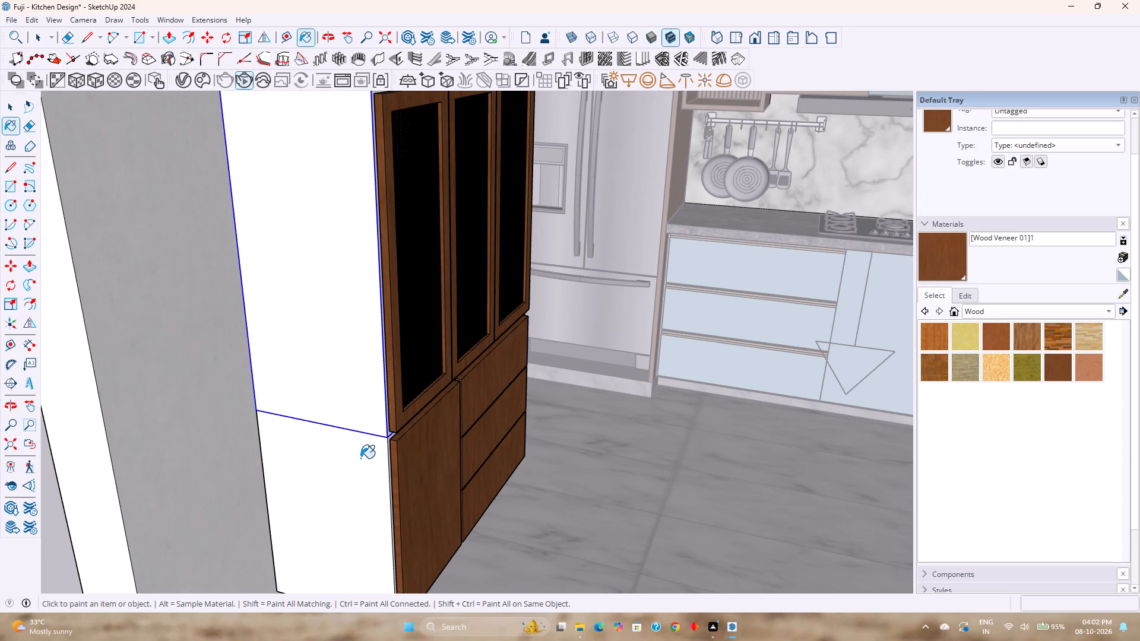
key("space")
double_click(359, 458)
left_click(948, 246)
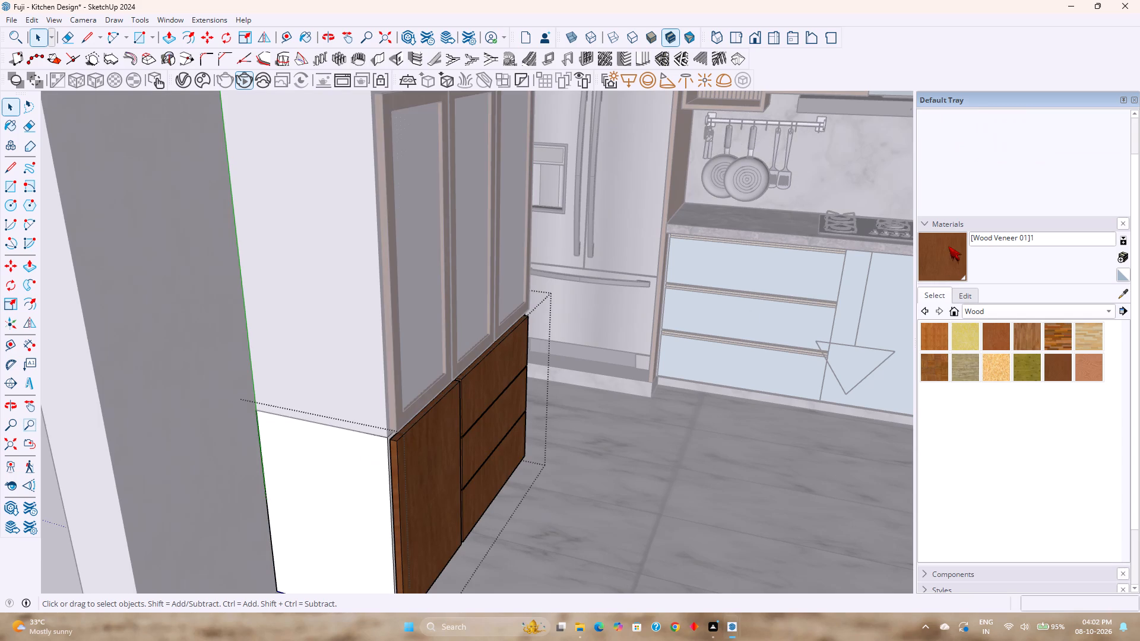
left_click(375, 487)
scroll(416, 430, "up", 3)
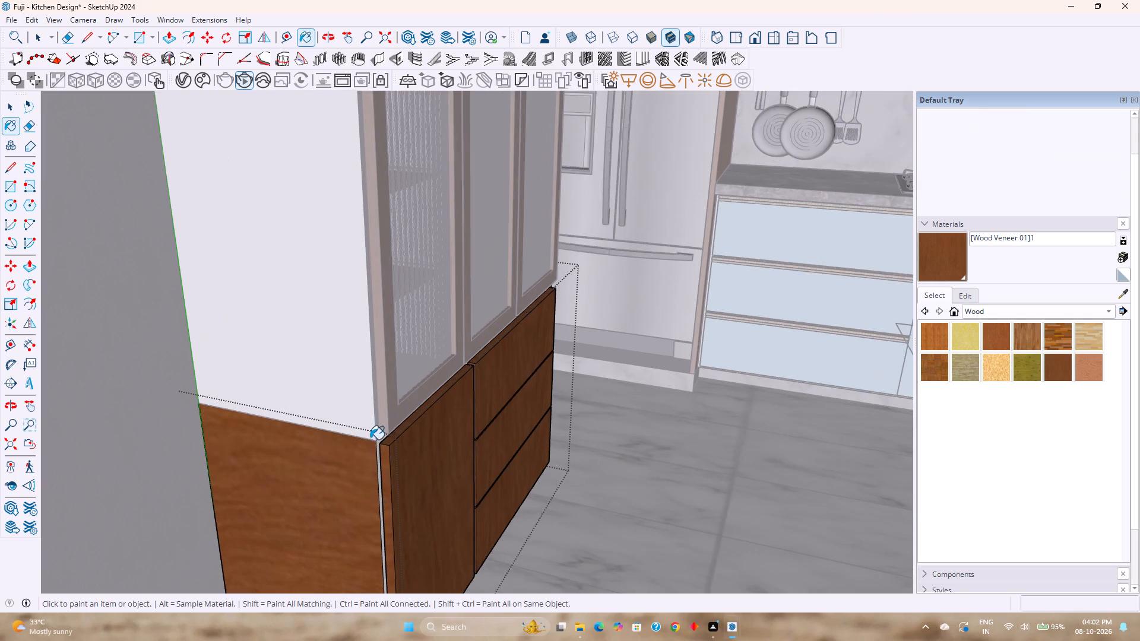
scroll(361, 441, "up", 20)
scroll(361, 441, "up", 2)
middle_click_drag(396, 453, 344, 443)
scroll(360, 446, "up", 1)
left_click(452, 383)
scroll(450, 385, "down", 15)
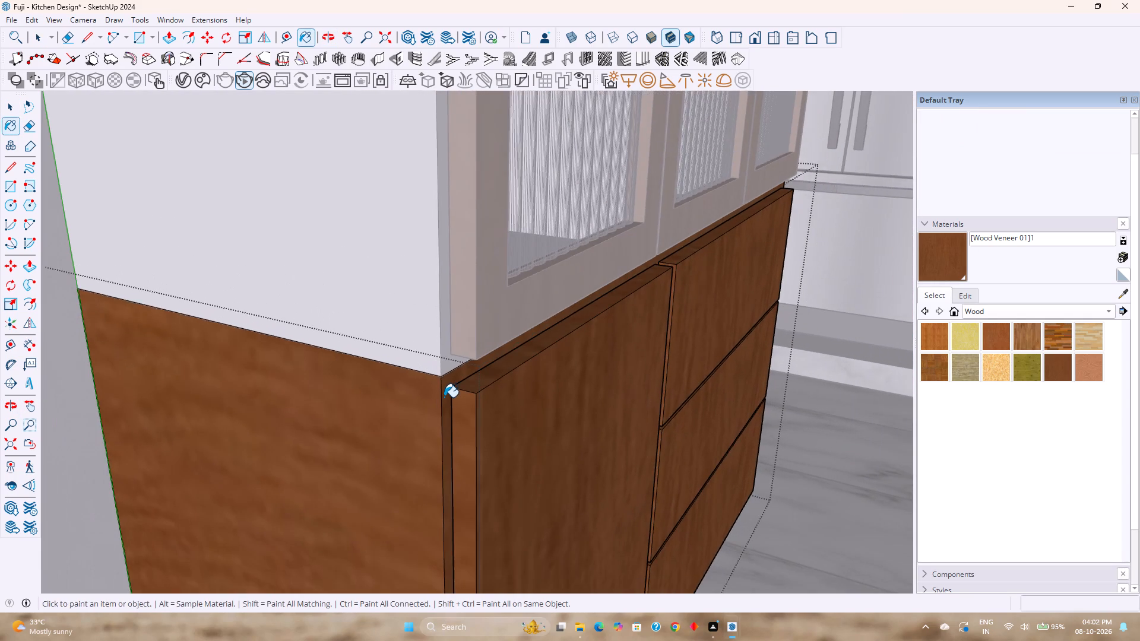
Finish editing the freestanding cabinet's lower unit and close its group.
scroll(444, 398, "down", 7)
middle_click_drag(462, 410, 363, 395)
scroll(375, 395, "down", 4)
middle_click_drag(375, 395, 416, 395)
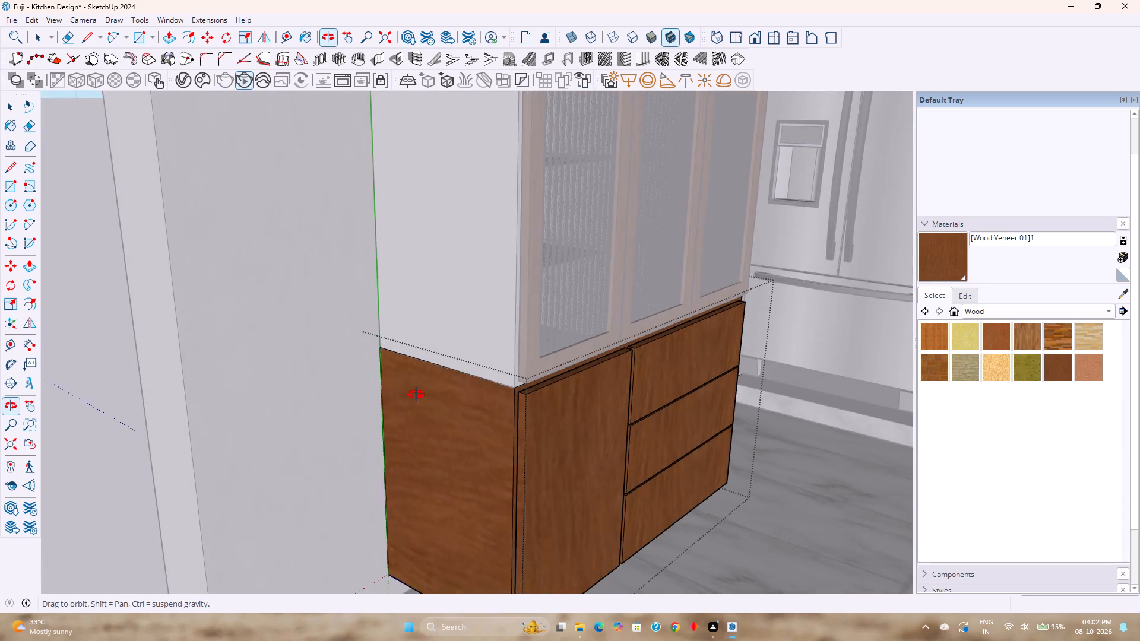
middle_click_drag(416, 395, 420, 393)
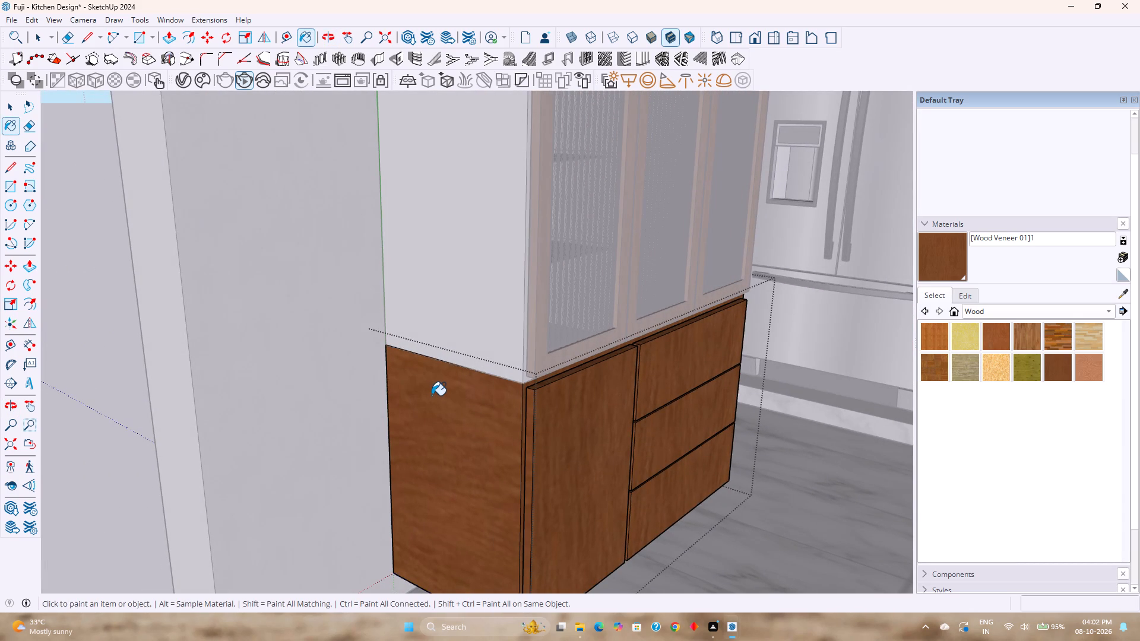
middle_click_drag(466, 336, 454, 400, "shift")
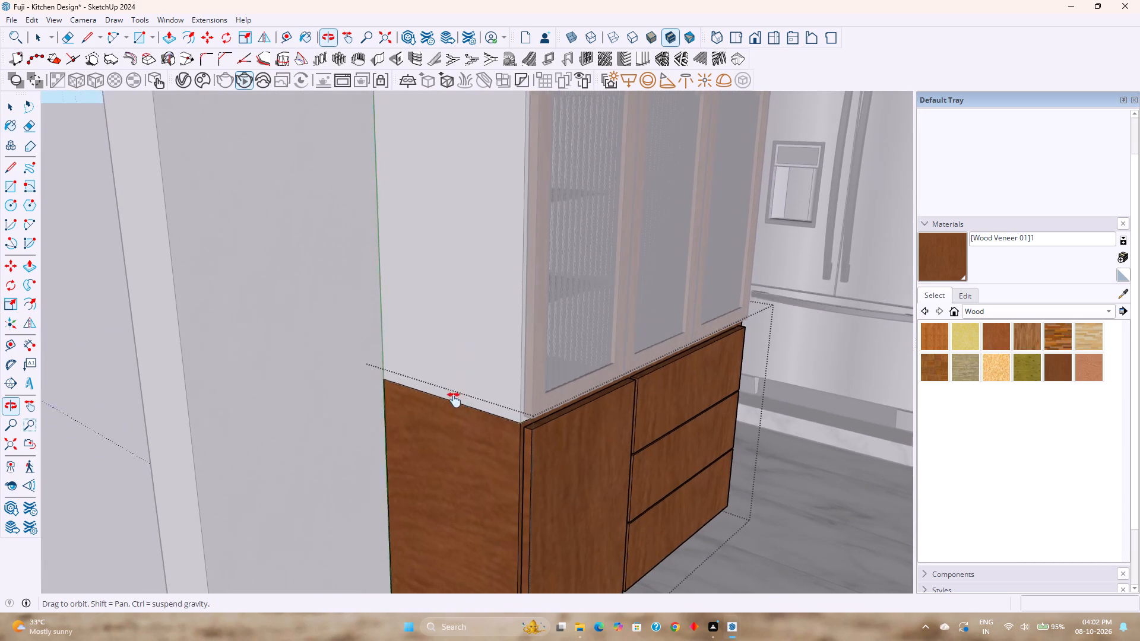
middle_click_drag(454, 400, 423, 479, "shift")
key("Escape")
key("space")
key("Escape")
key("Escape")
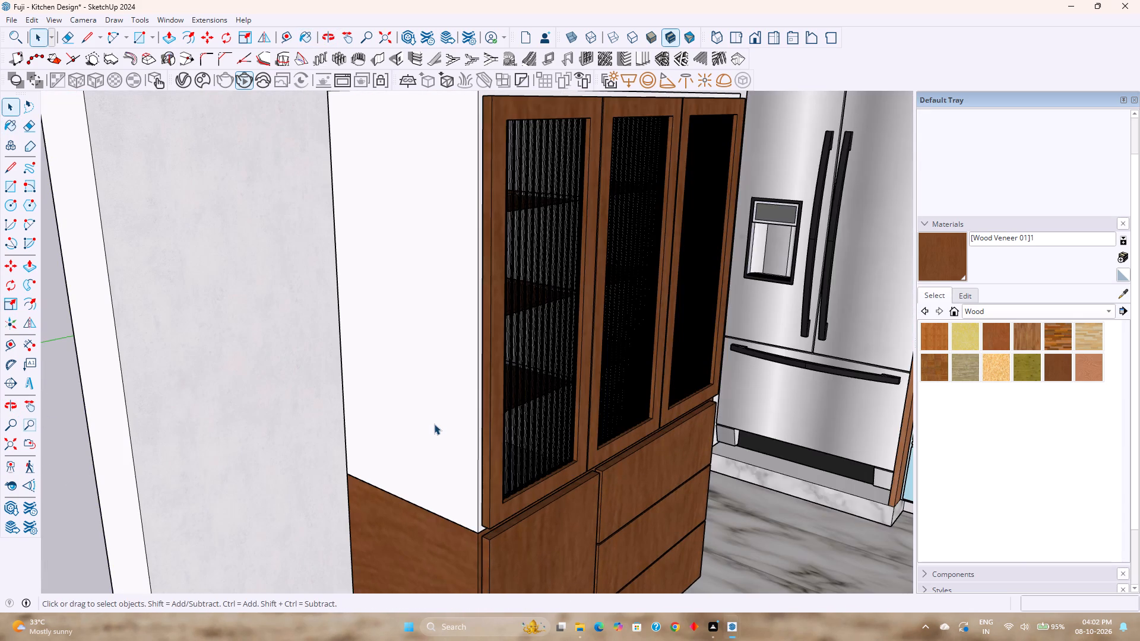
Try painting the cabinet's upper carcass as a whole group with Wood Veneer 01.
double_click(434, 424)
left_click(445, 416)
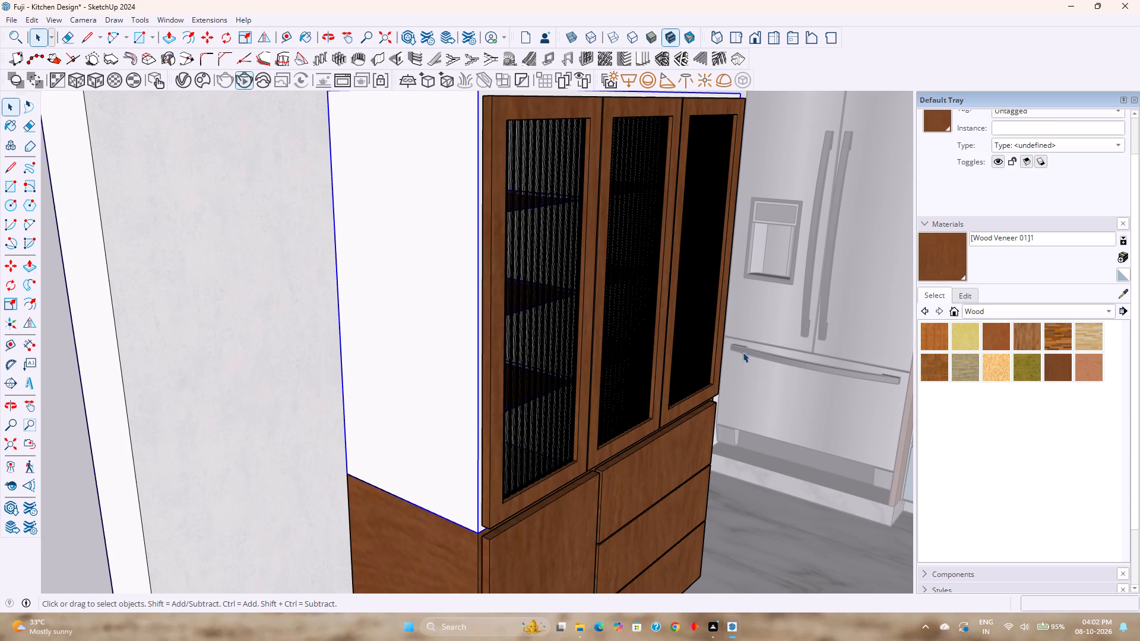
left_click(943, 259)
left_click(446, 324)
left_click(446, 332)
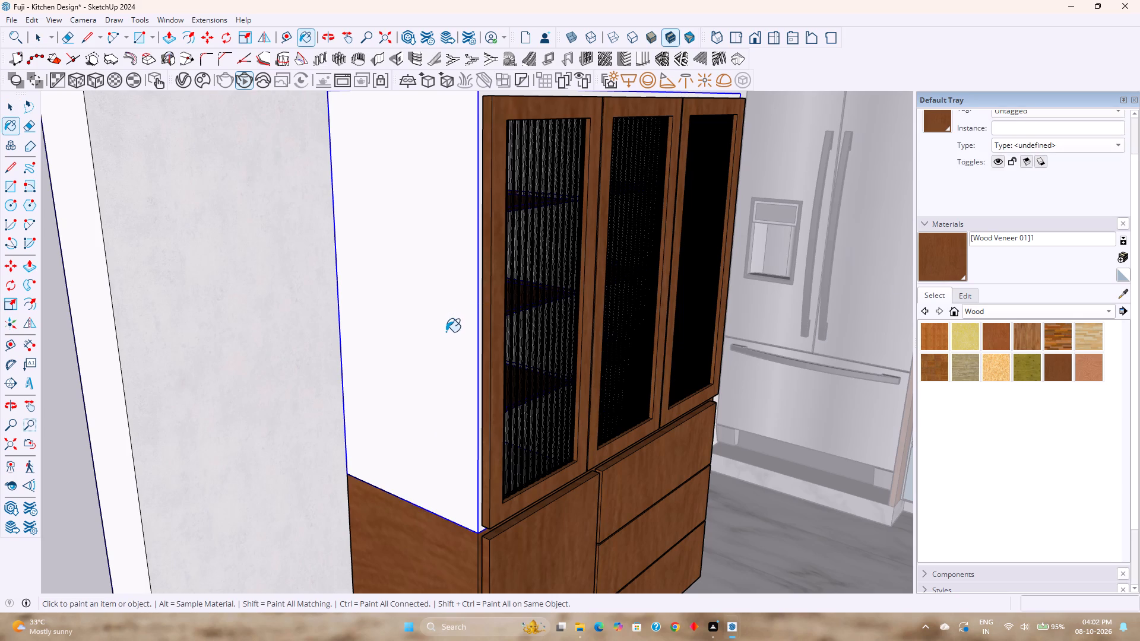
Open the upper carcass group, select all its connected faces and paint them with Wood Veneer 01.
key("space")
key("Escape")
double_click(446, 333)
triple_click(446, 333)
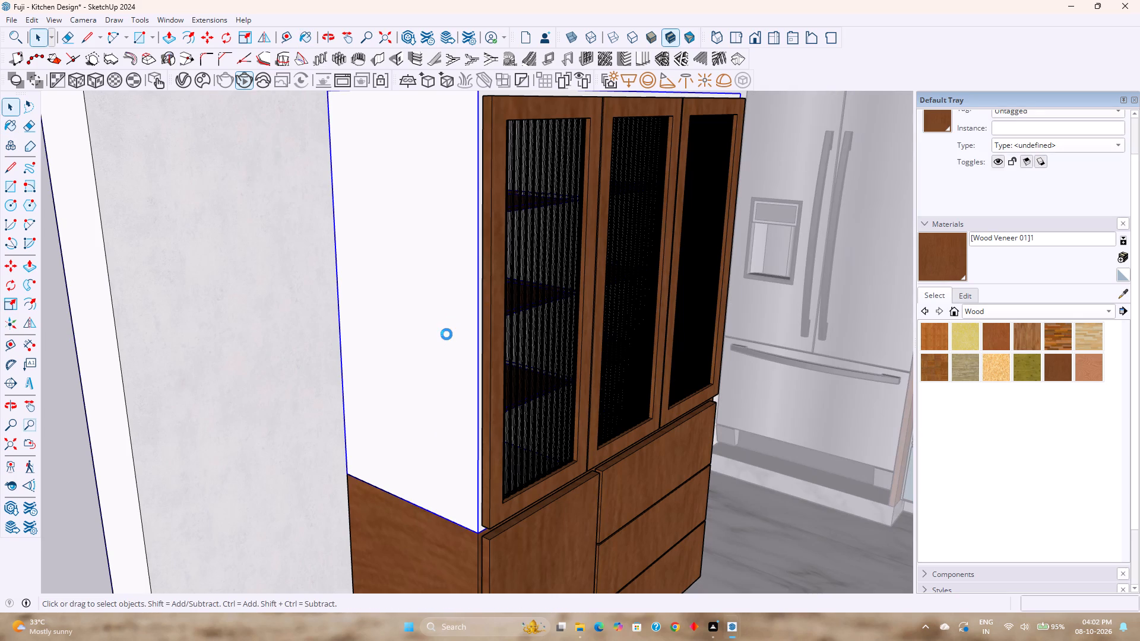
left_click(446, 334)
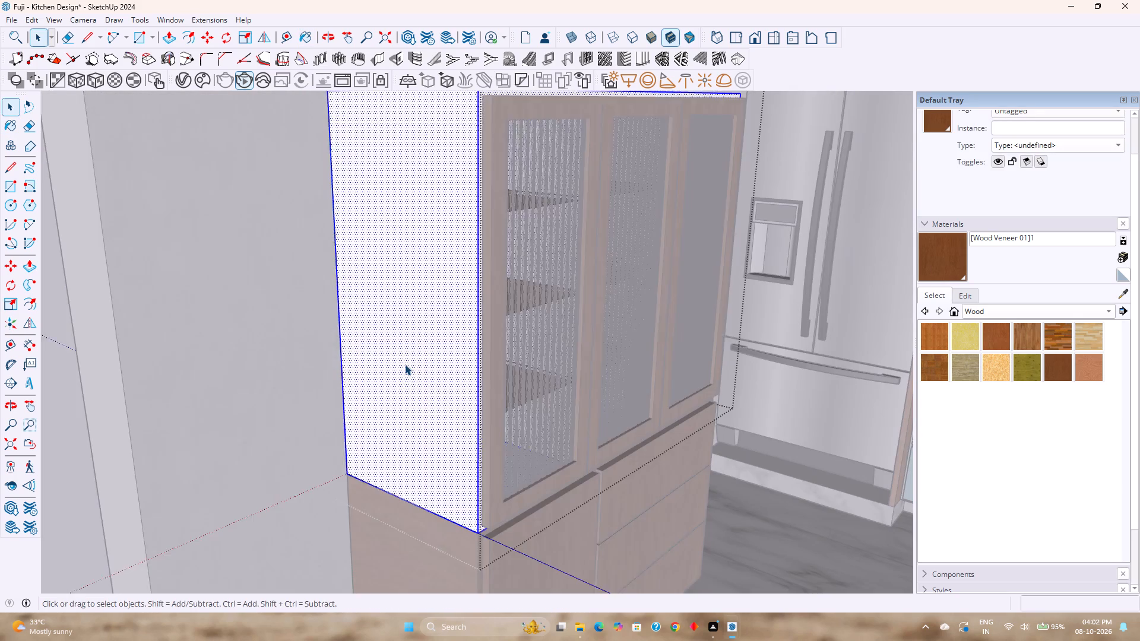
scroll(405, 364, "down", 1)
left_click(942, 268)
left_click(445, 344)
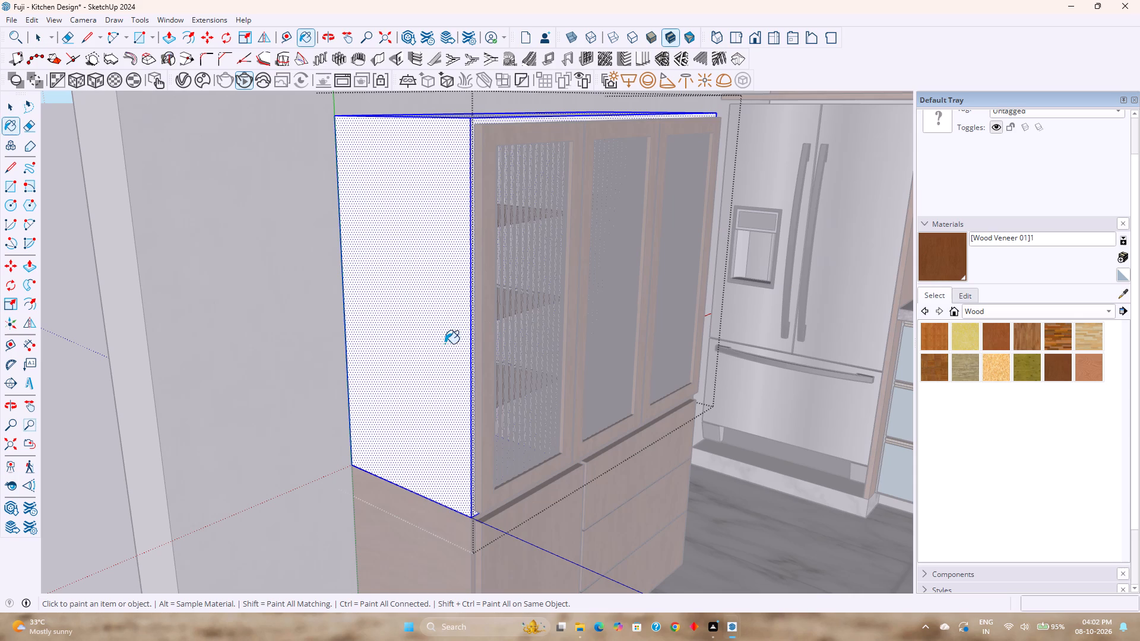
key("space")
key("Escape")
Save the kitchen model.
scroll(490, 352, "down", 2)
middle_click_drag(492, 353, 391, 325)
key("ctrl+s")
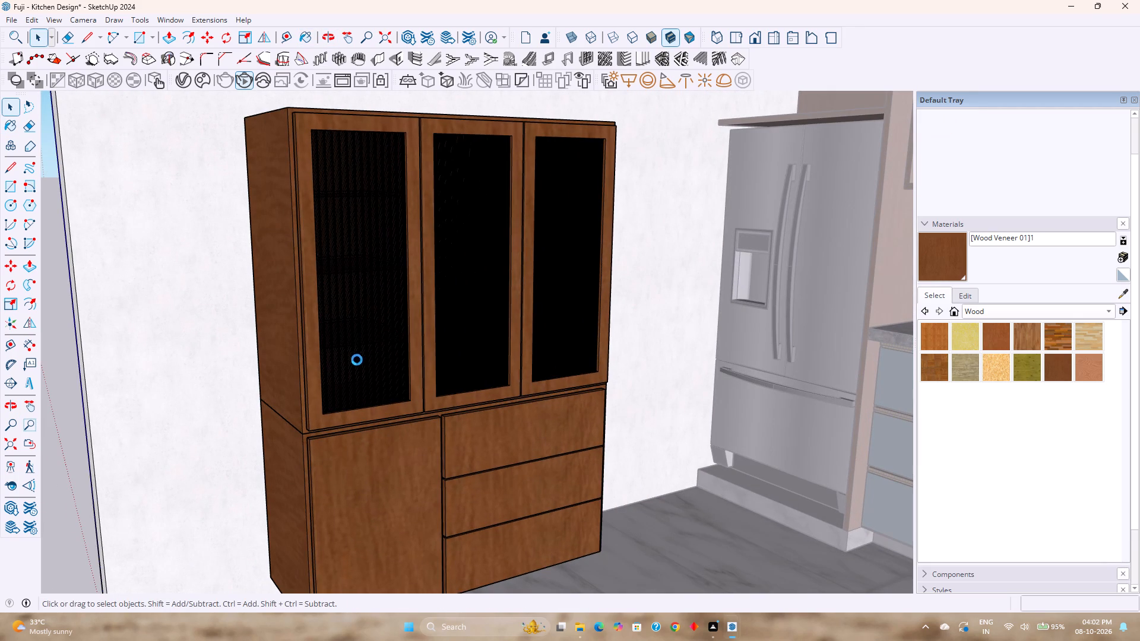
Open the lower unit's top drawer front and copy its upper front edge 1" down the front face.
scroll(356, 391, "down", 3)
middle_click_drag(336, 399, 419, 377)
scroll(430, 394, "down", 3)
scroll(506, 404, "up", 12)
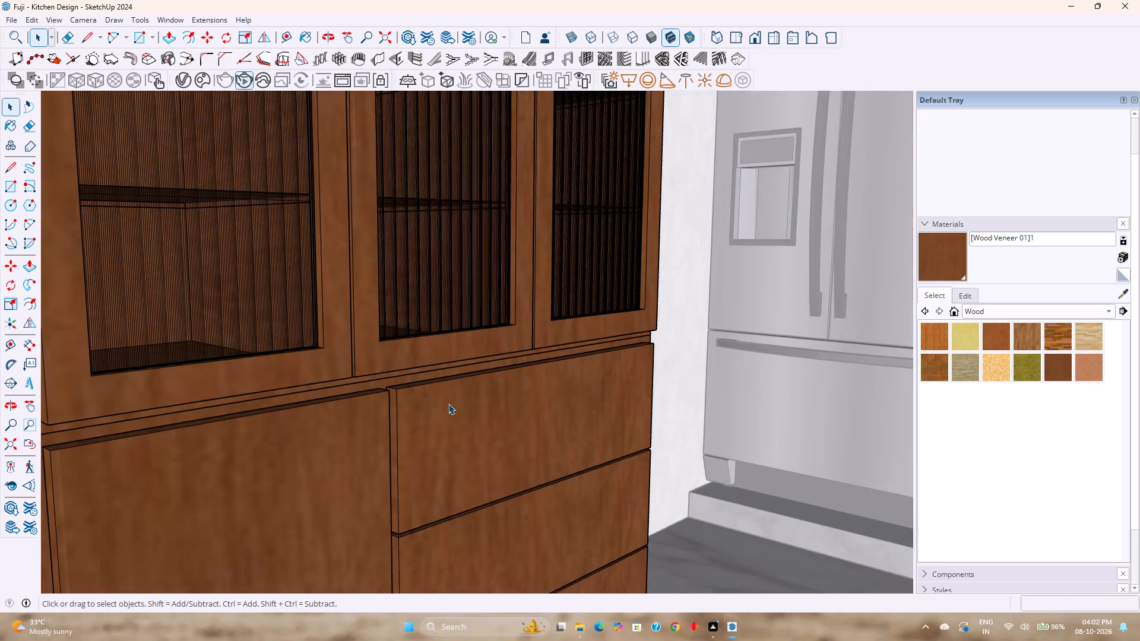
scroll(448, 404, "up", 5)
middle_click_drag(408, 403, 414, 360, "shift")
double_click(419, 350)
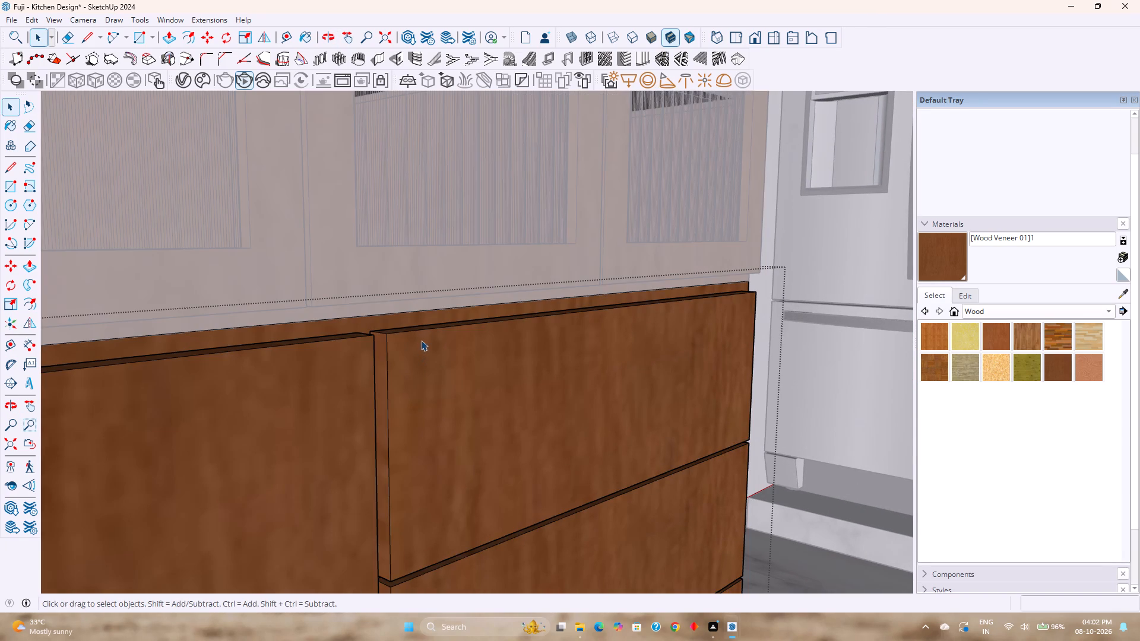
left_click(422, 335)
double_click(422, 335)
left_click(422, 335)
left_click(419, 342)
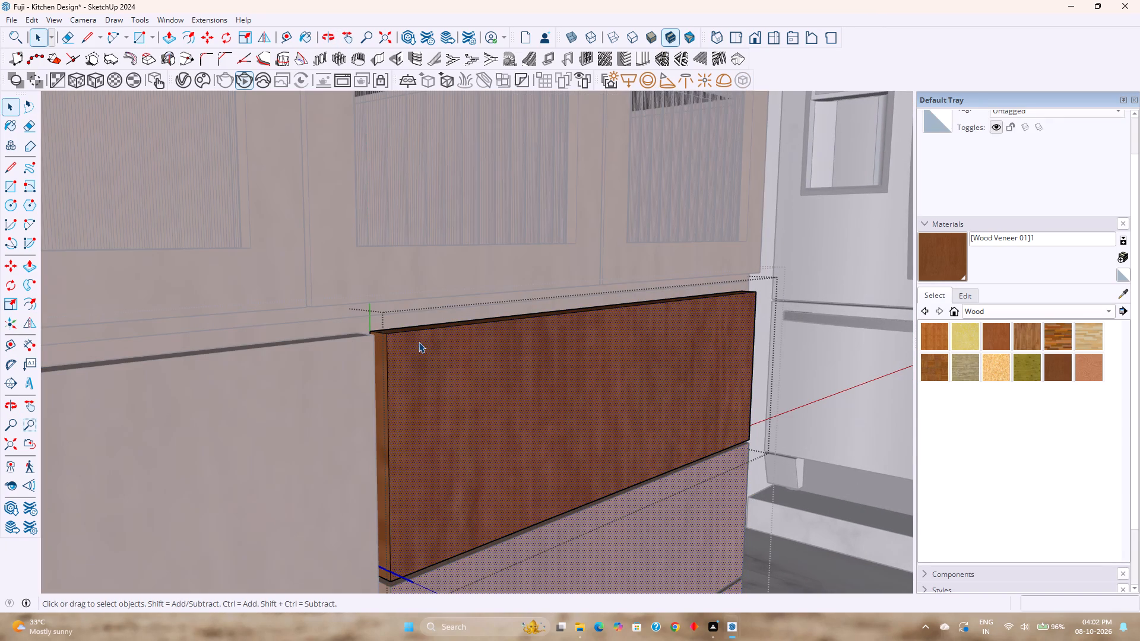
left_click(422, 332)
double_click(422, 331)
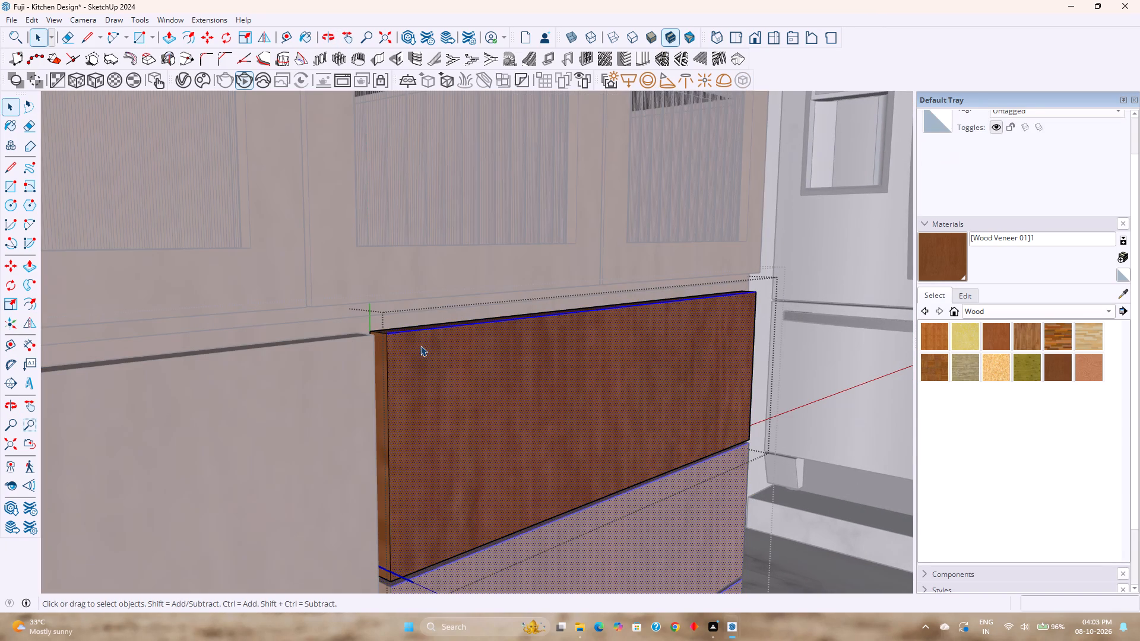
left_click(420, 347)
left_click(423, 332)
left_click(423, 331)
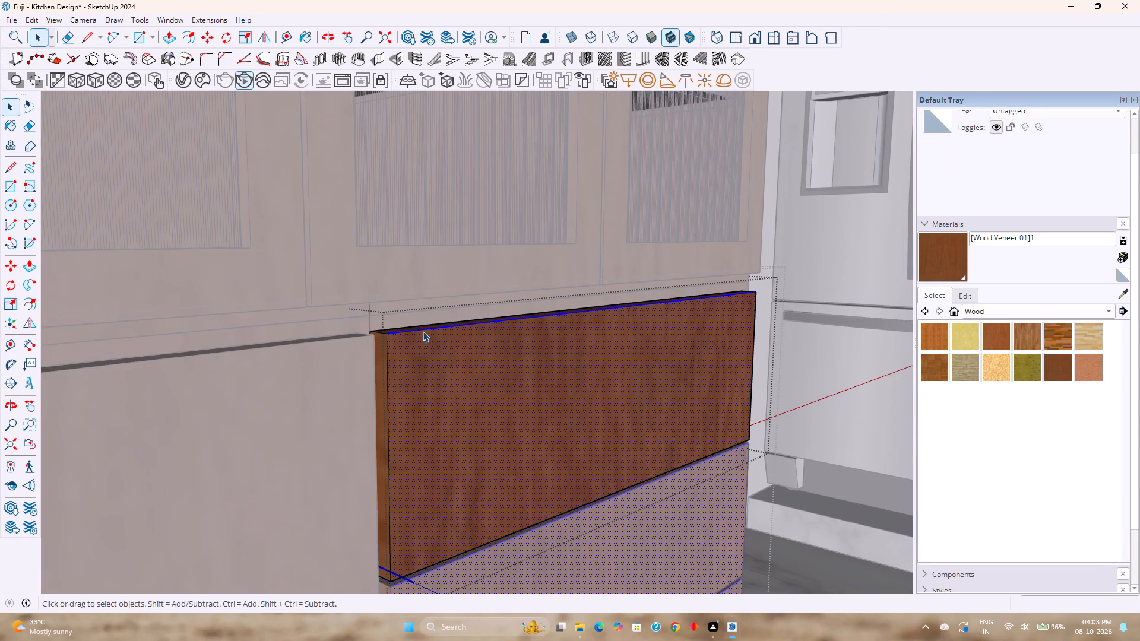
left_click(423, 331)
key("m")
left_click(423, 331)
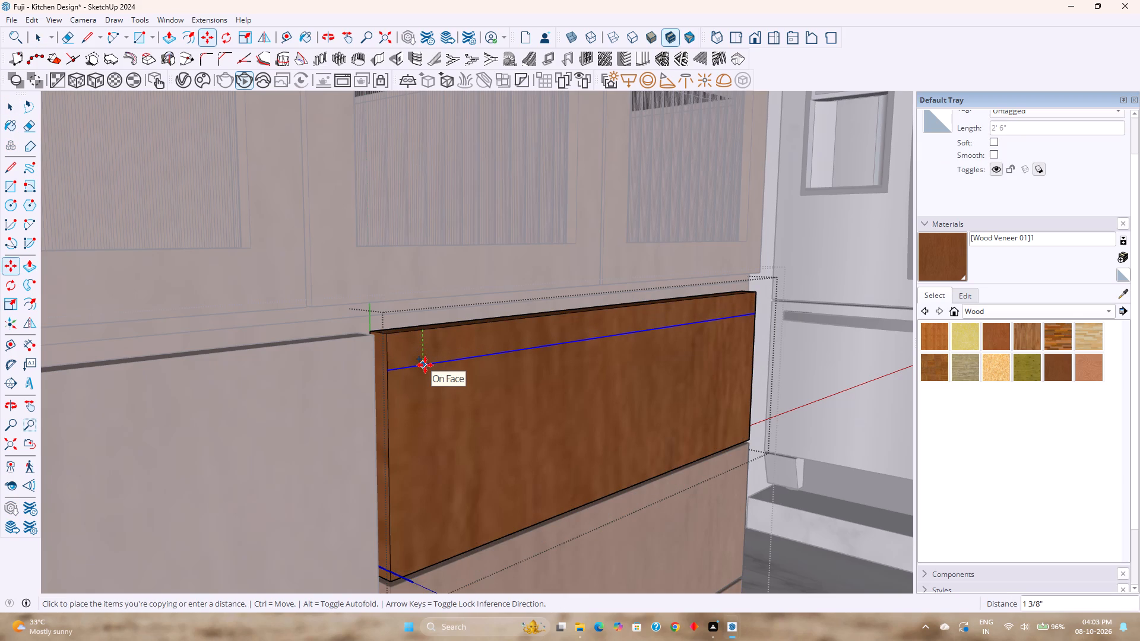
key("1")
key("Return")
Copy the new edge on the drawer front another 0.25" downward.
scroll(398, 358, "up", 8)
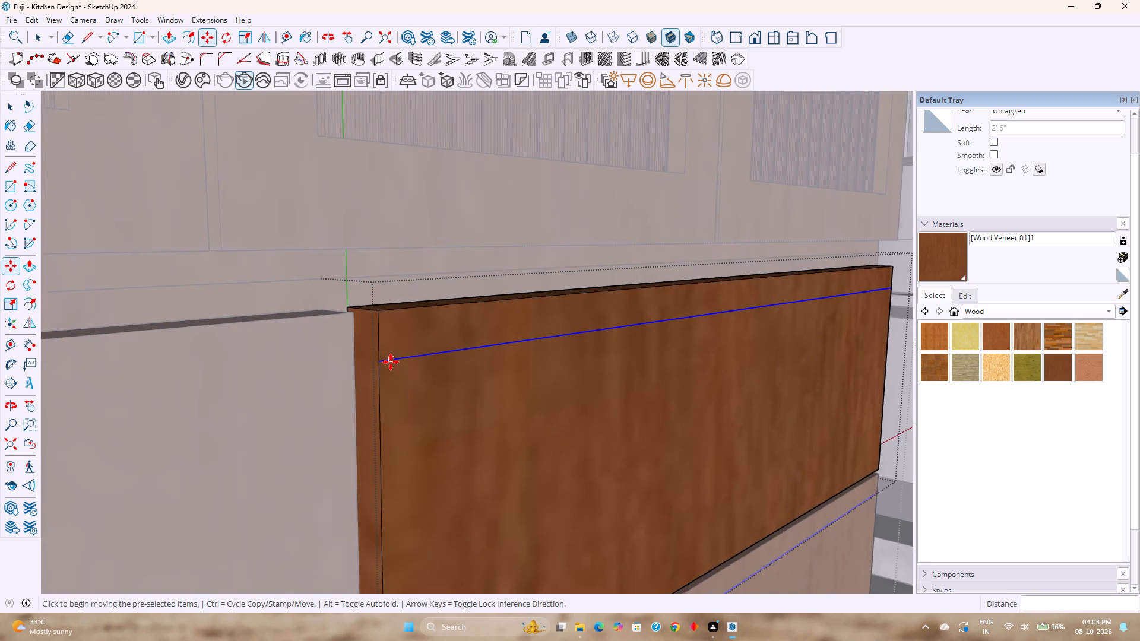
scroll(391, 362, "up", 12)
left_click(380, 357)
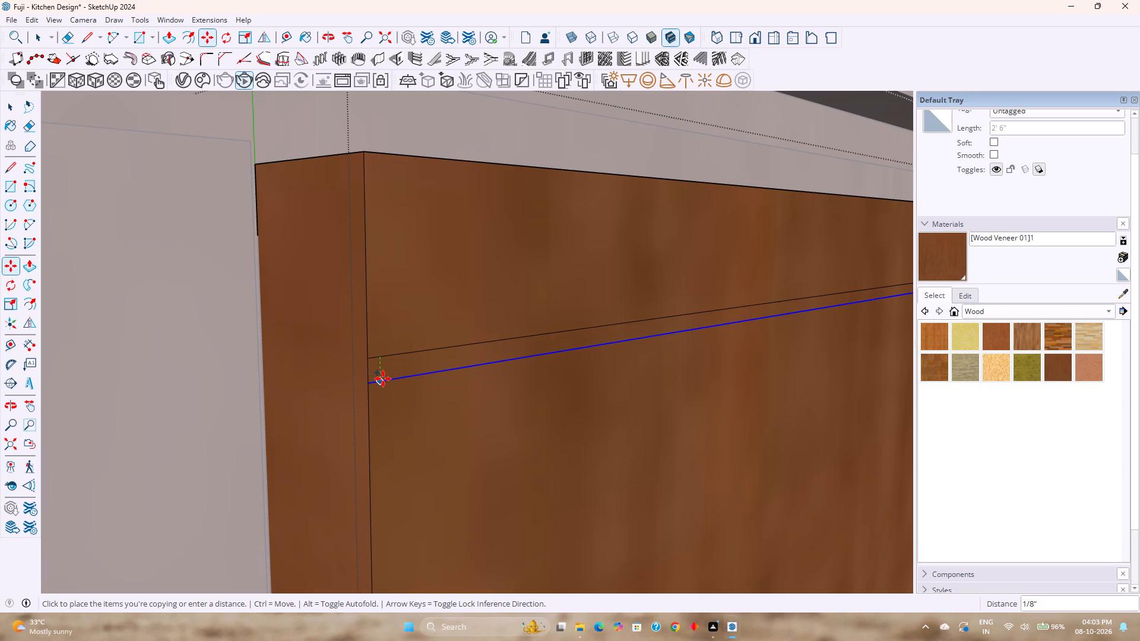
key("0")
key("period")
type("25")
key("Return")
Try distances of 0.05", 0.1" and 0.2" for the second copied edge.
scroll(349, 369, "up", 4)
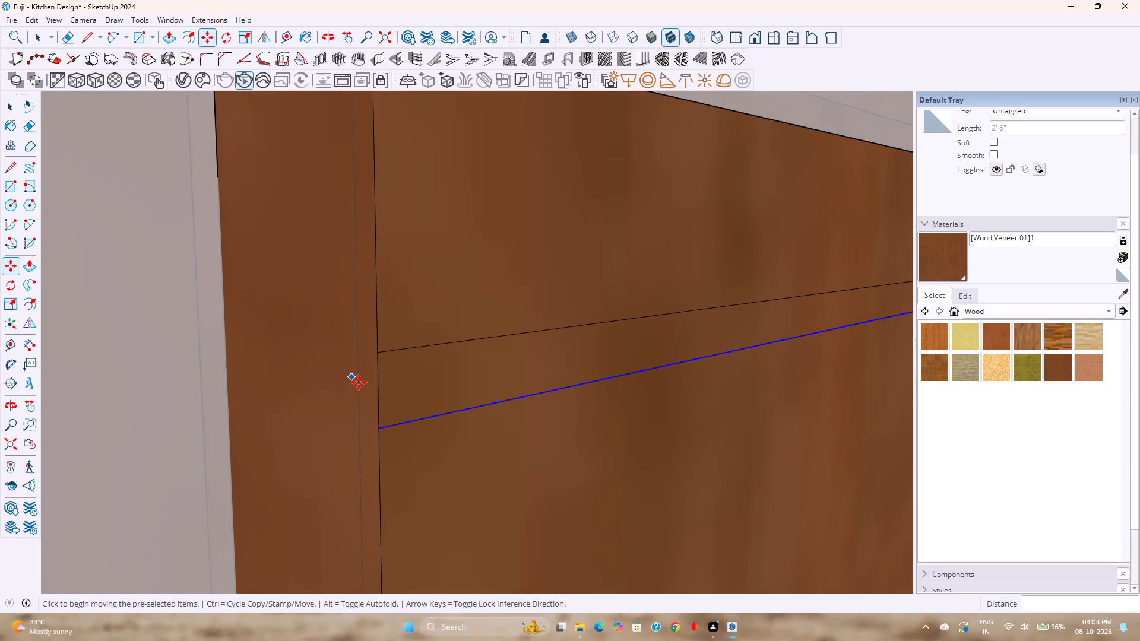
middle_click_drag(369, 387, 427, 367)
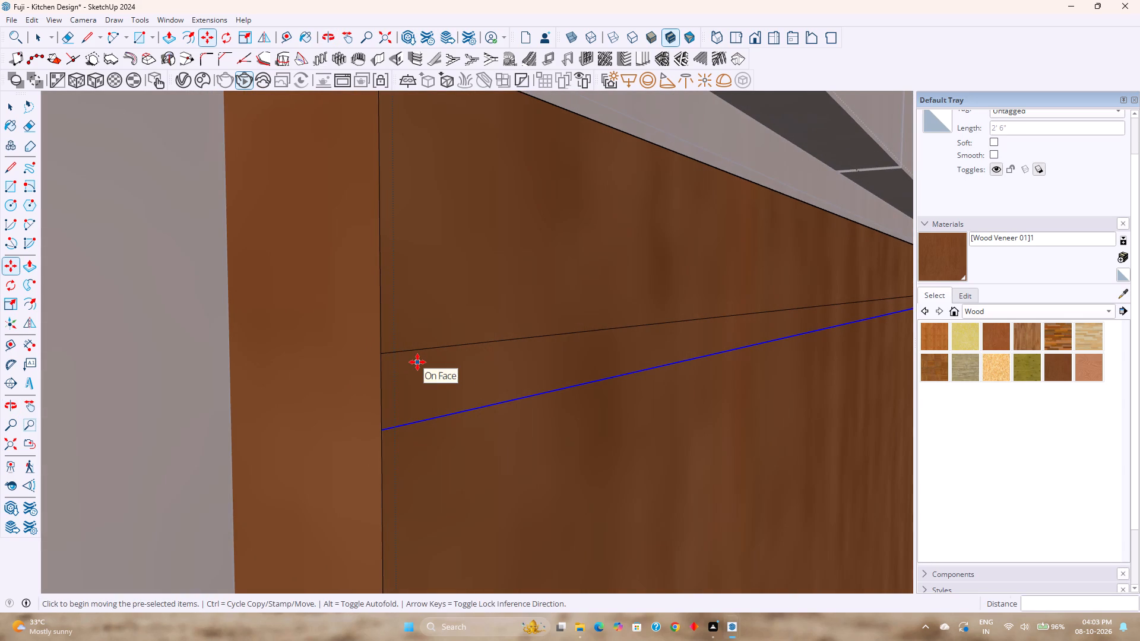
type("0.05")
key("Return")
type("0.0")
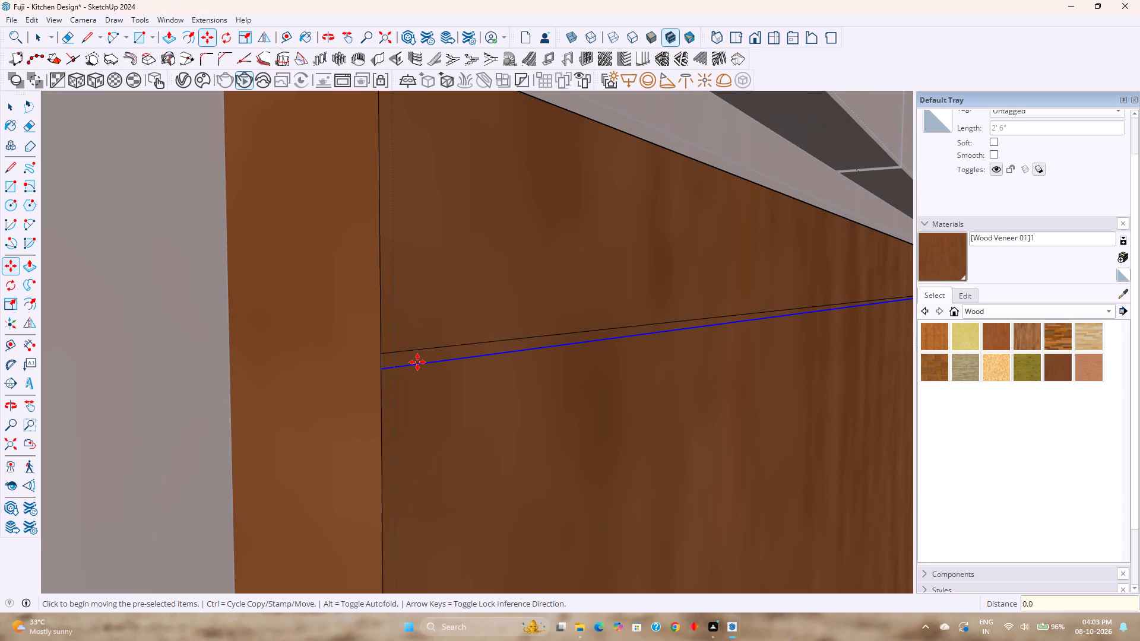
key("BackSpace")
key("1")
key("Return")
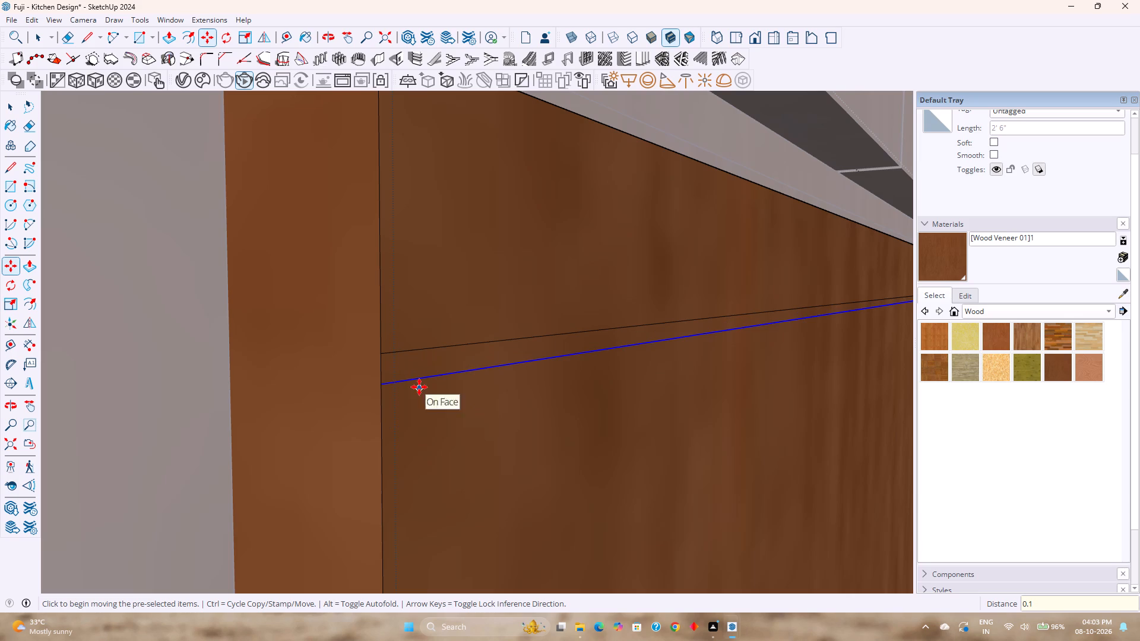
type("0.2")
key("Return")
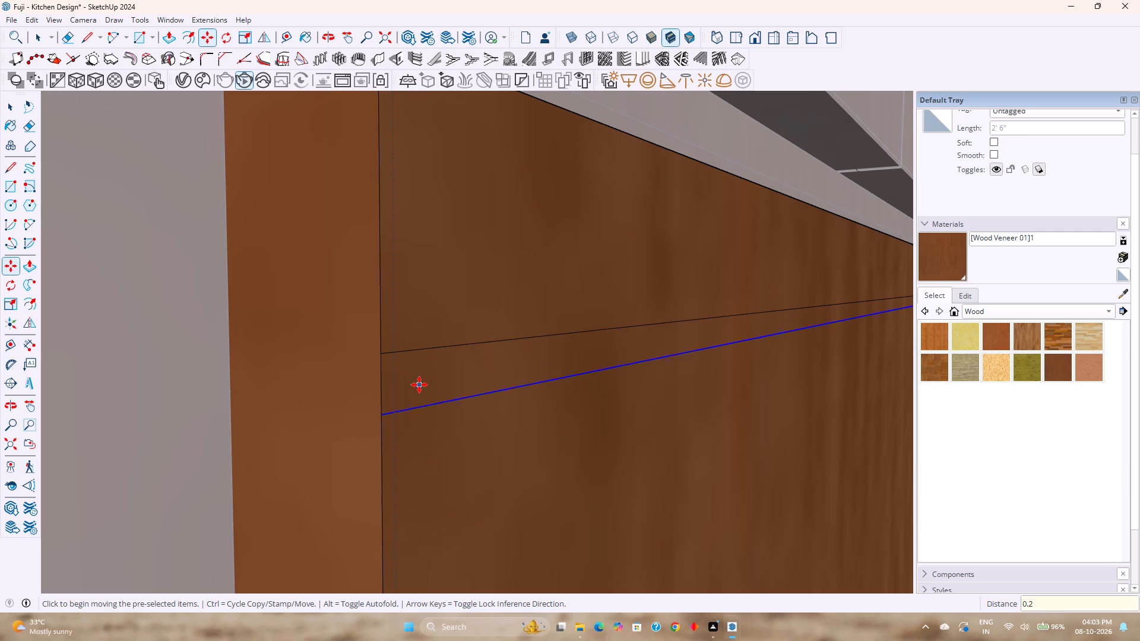
Set the second copied edge's distance to 0.15".
type("0.")
type("15")
key("Return")
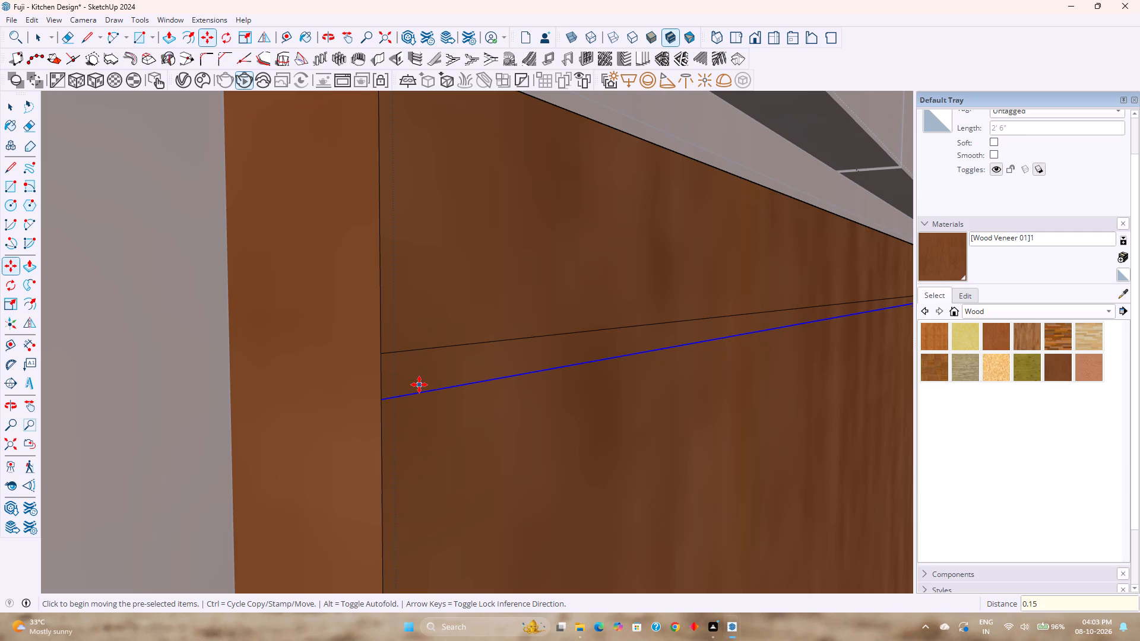
Draw a two-point arc on the drawer front's side face between the two copied edges' ends, bulging inward about 1/16".
left_click(109, 40)
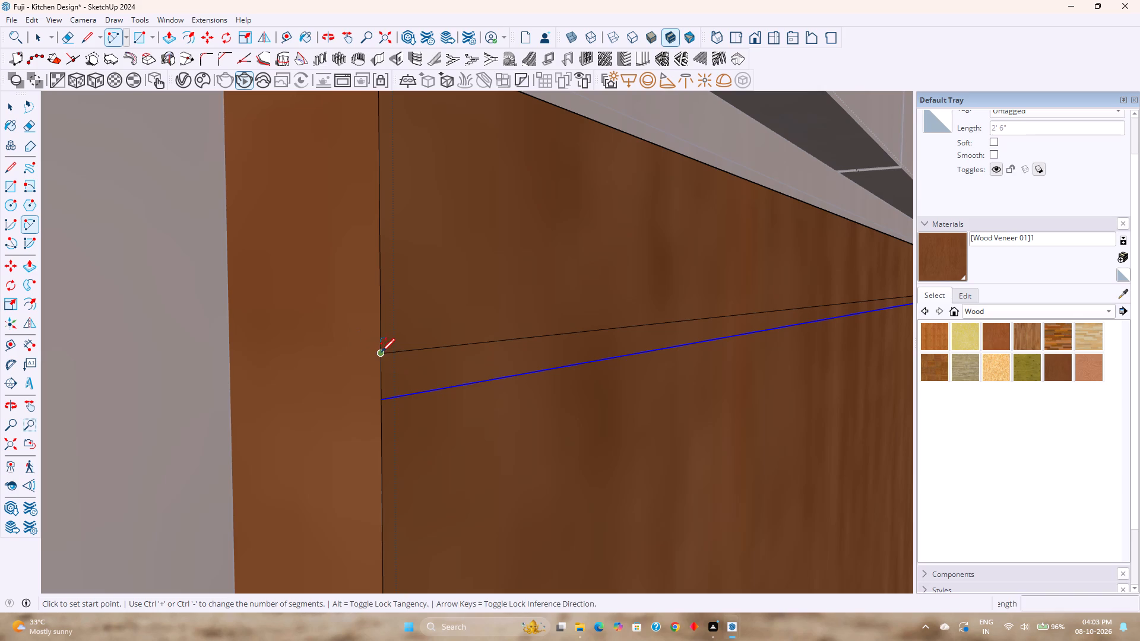
left_click(381, 352)
left_click(381, 398)
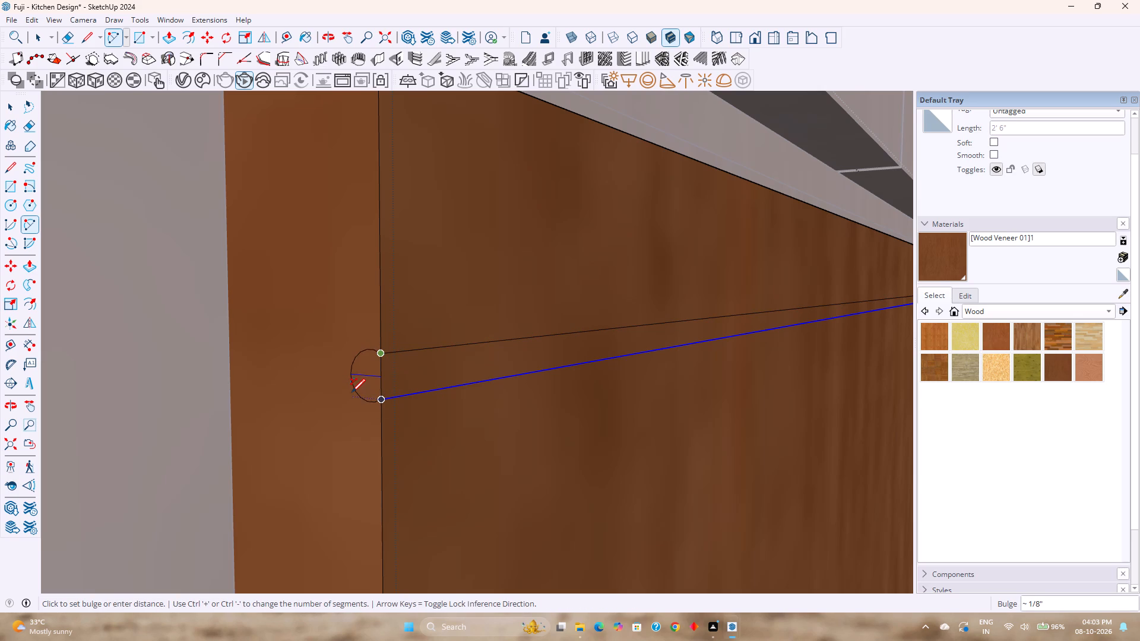
scroll(360, 391, "up", 7)
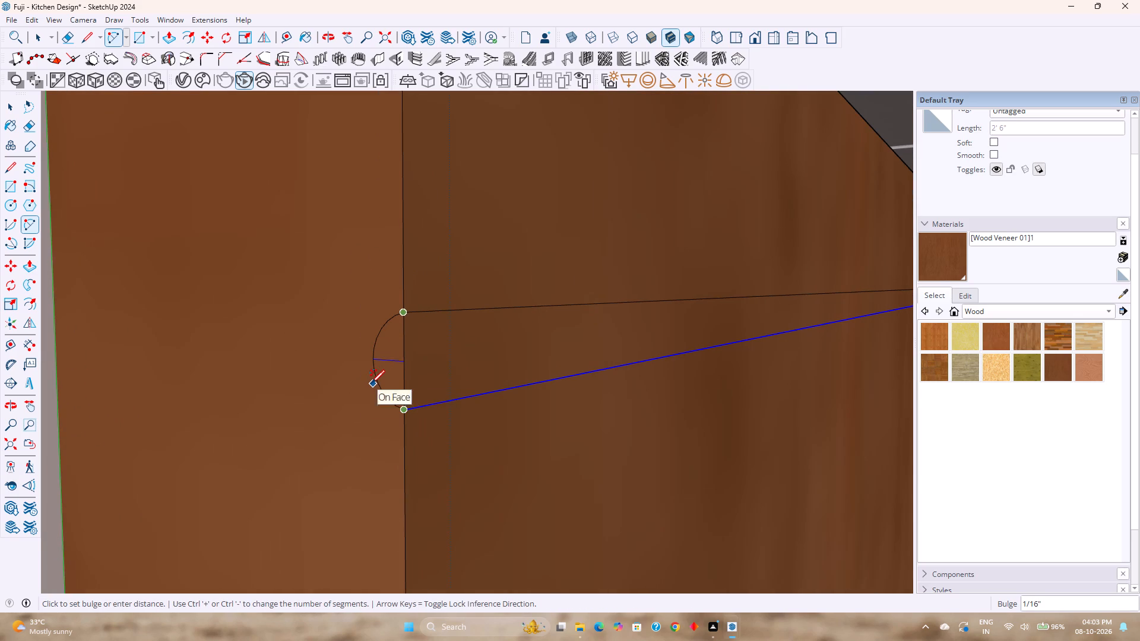
left_click(371, 383)
key("space")
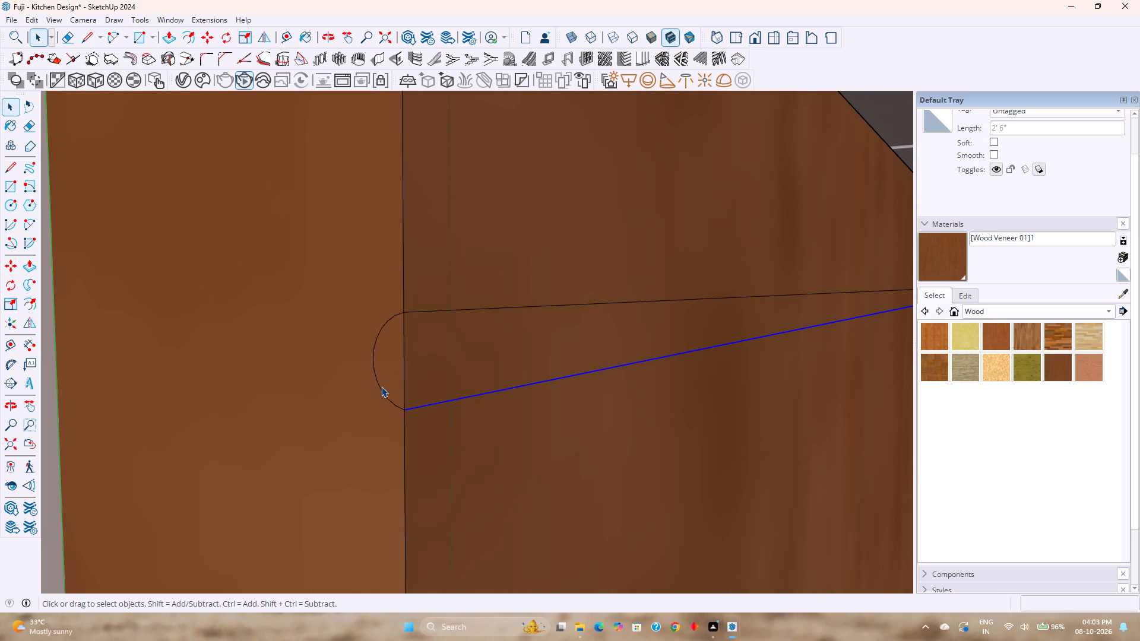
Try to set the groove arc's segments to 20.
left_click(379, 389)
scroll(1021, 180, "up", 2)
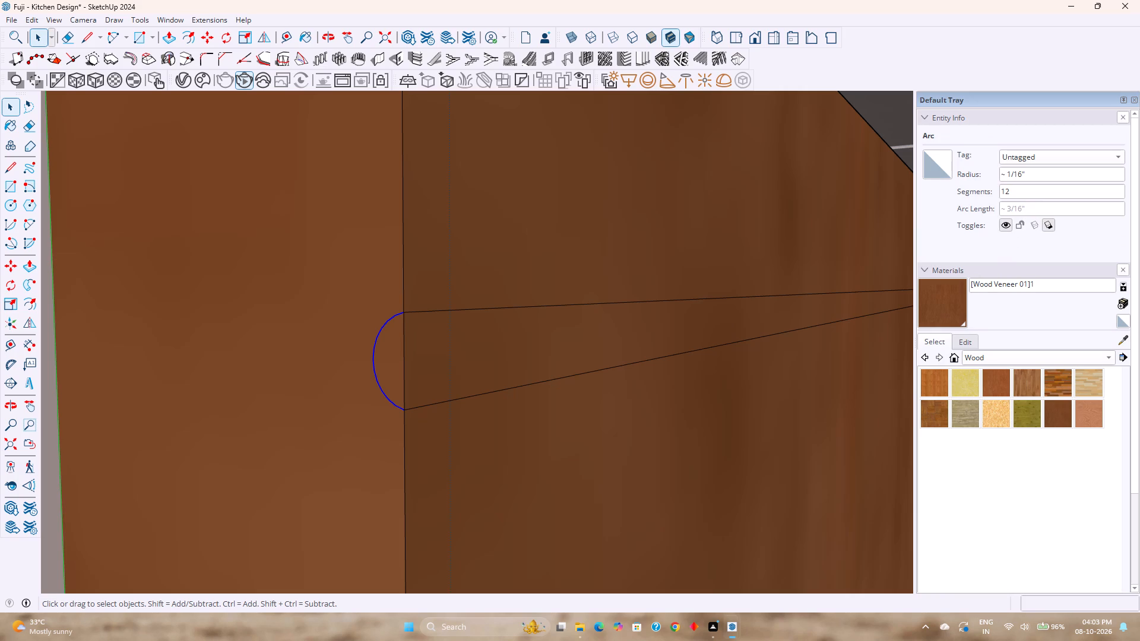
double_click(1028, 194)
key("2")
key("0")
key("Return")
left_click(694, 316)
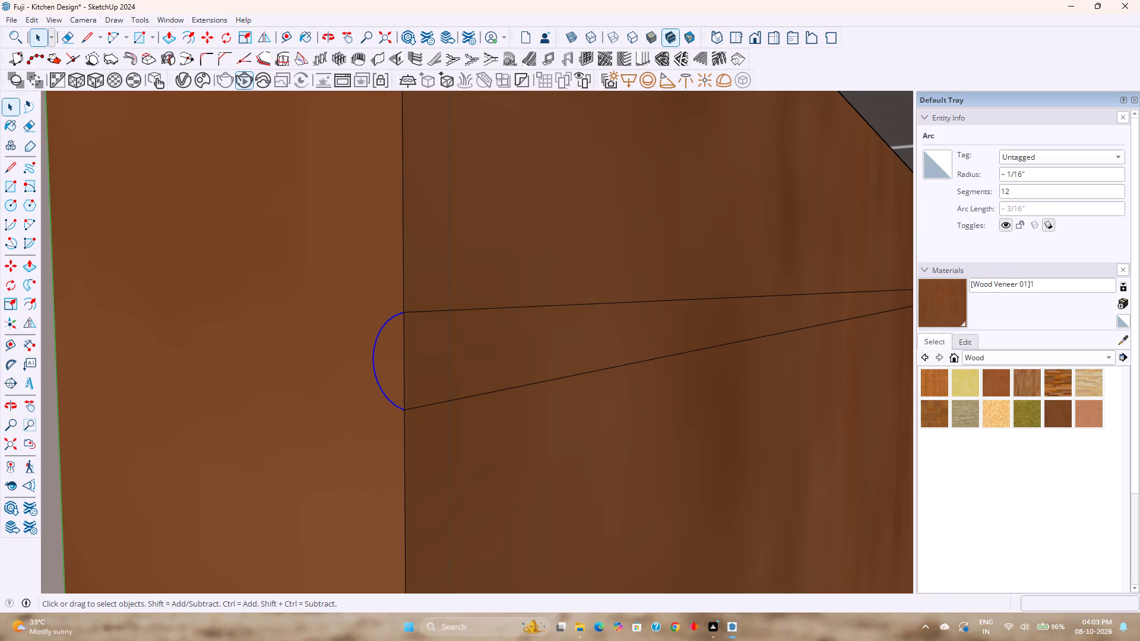
Set the arc's number of segments to 16.
double_click(1014, 191)
key("1")
key("6")
key("Return")
left_click(508, 391)
Cut the rounded groove with Follow Me, sweeping the arc profile along the lower copied edge, and exit the drawer front's editing.
left_click(508, 389)
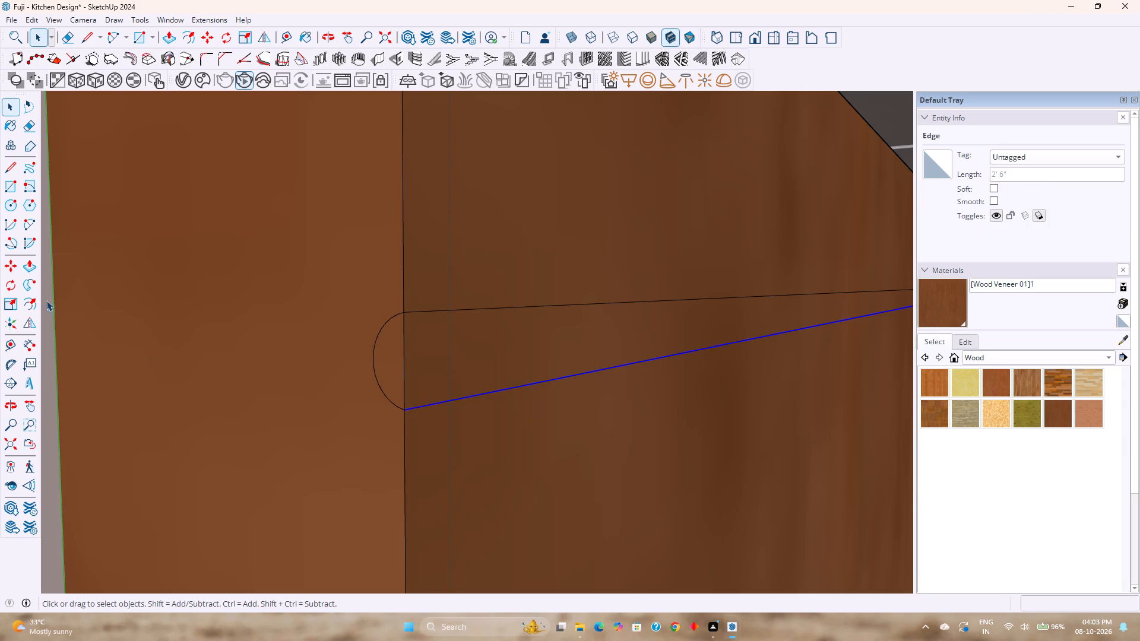
left_click(26, 283)
left_click(388, 357)
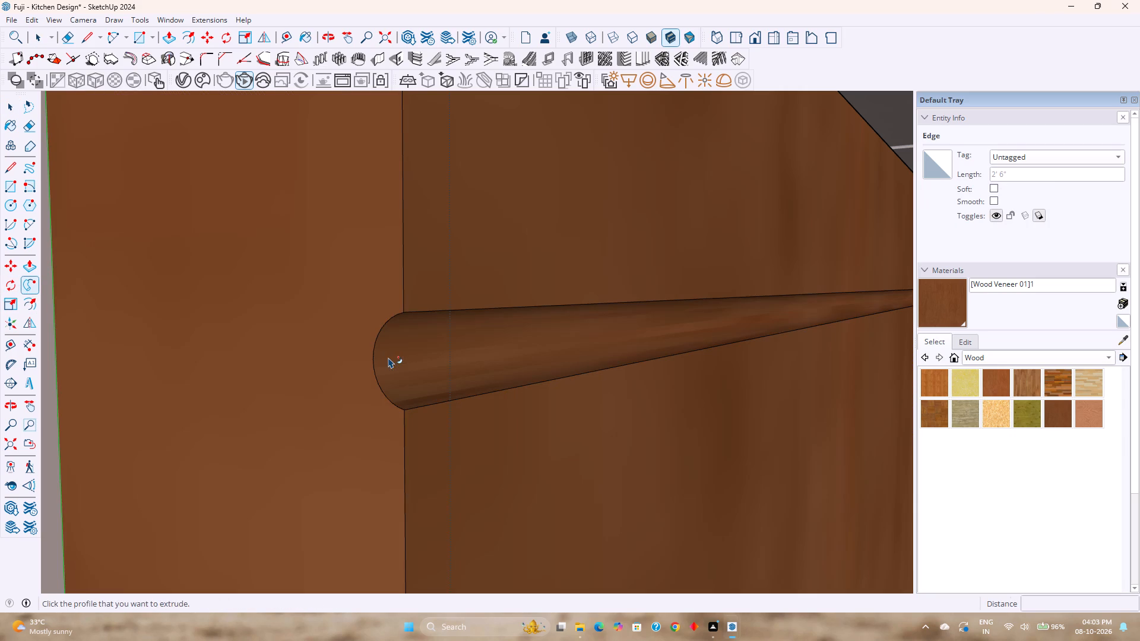
key("space")
scroll(410, 341, "down", 16)
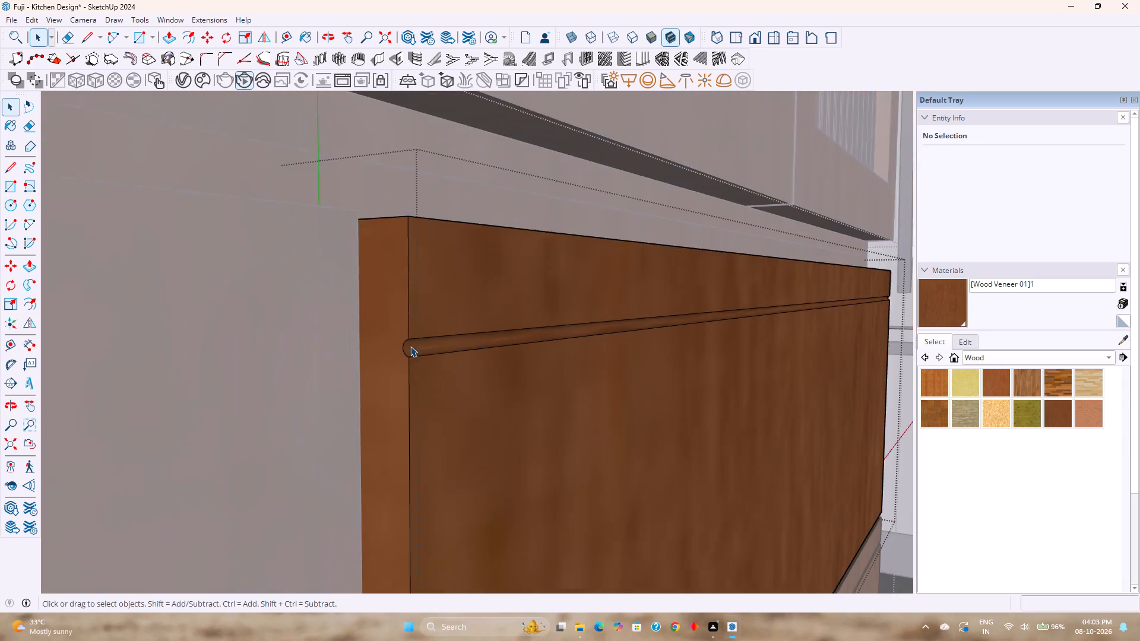
scroll(410, 346, "down", 14)
middle_click_drag(435, 361, 372, 335)
scroll(372, 335, "down", 7)
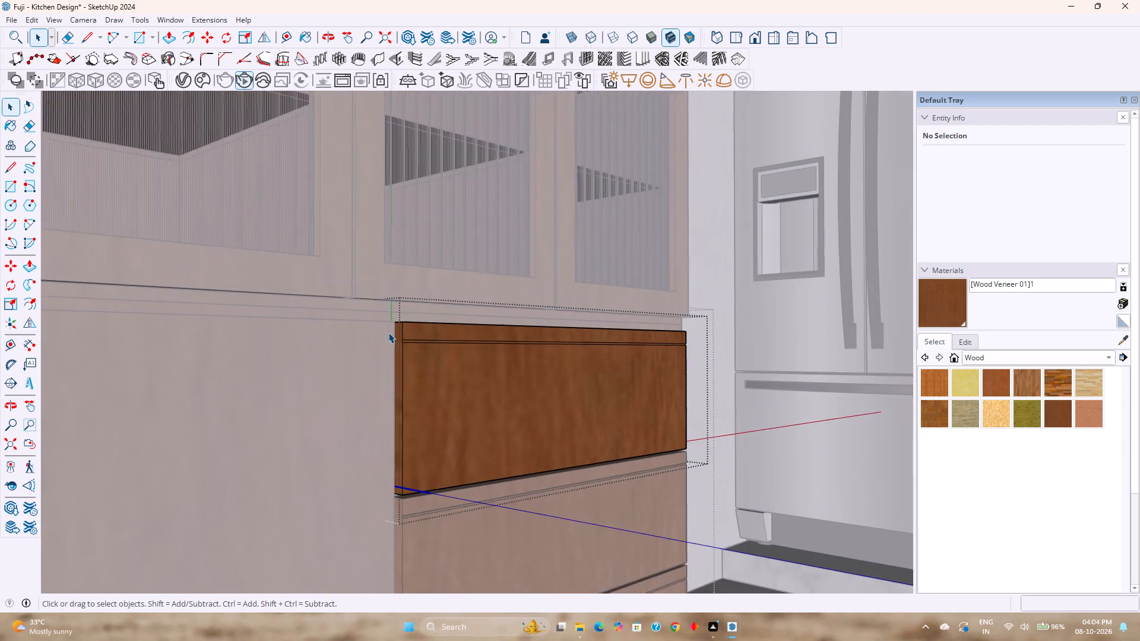
scroll(388, 332, "down", 1)
key("Escape")
key("space")
Inspect the grooved drawer fronts and the whole freestanding cabinet from several angles and distances.
scroll(387, 332, "down", 9)
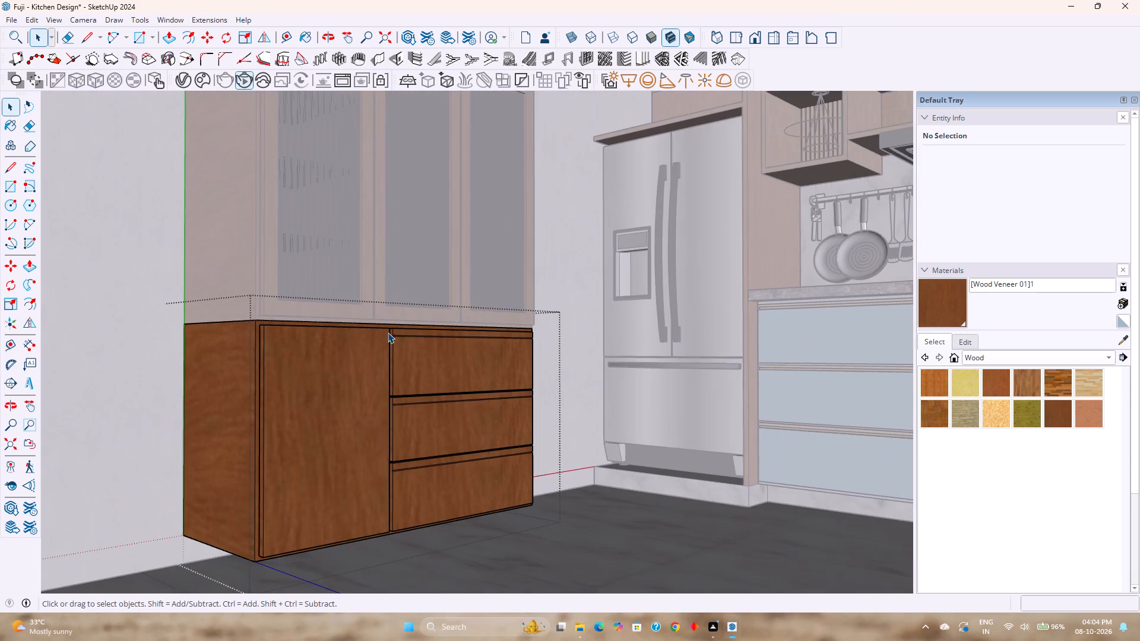
middle_click_drag(403, 341, 352, 372)
middle_click_drag(411, 389, 414, 347, "shift")
middle_click_drag(442, 360, 494, 416)
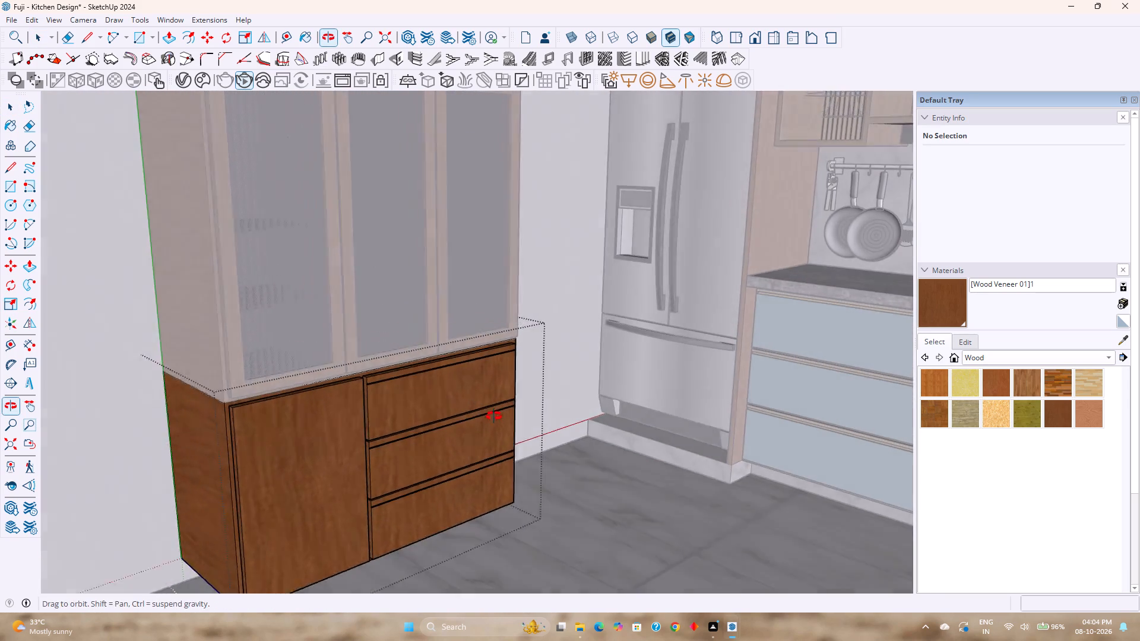
middle_click_drag(494, 416, 502, 417)
middle_click_drag(508, 415, 508, 376, "shift")
middle_click_drag(431, 410, 334, 449)
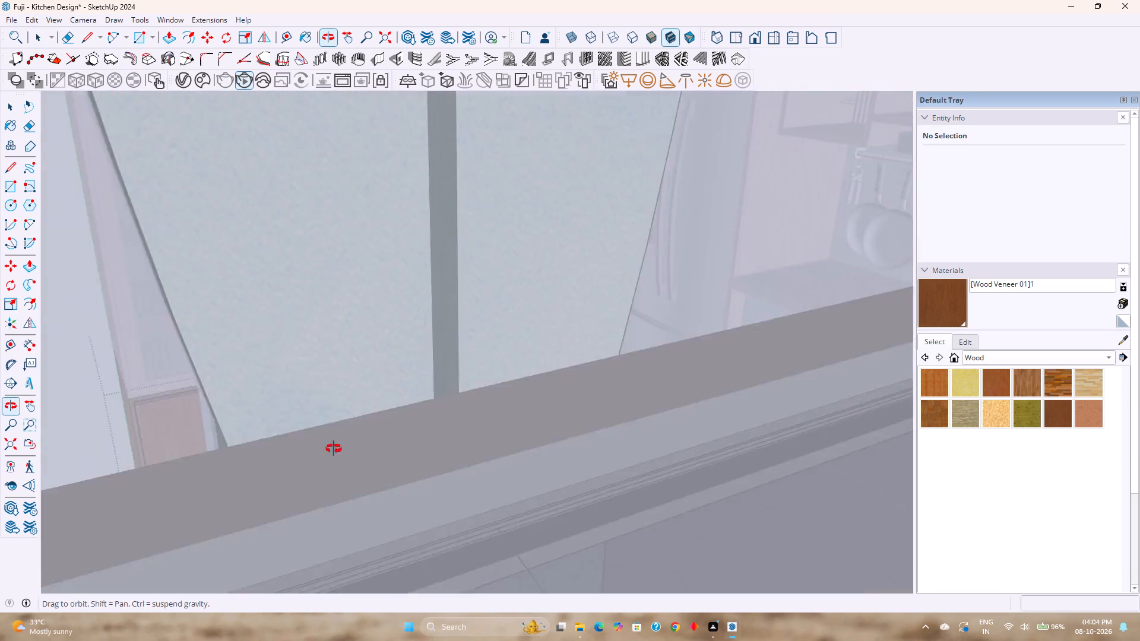
middle_click_drag(334, 449, 428, 393)
scroll(423, 348, "up", 7)
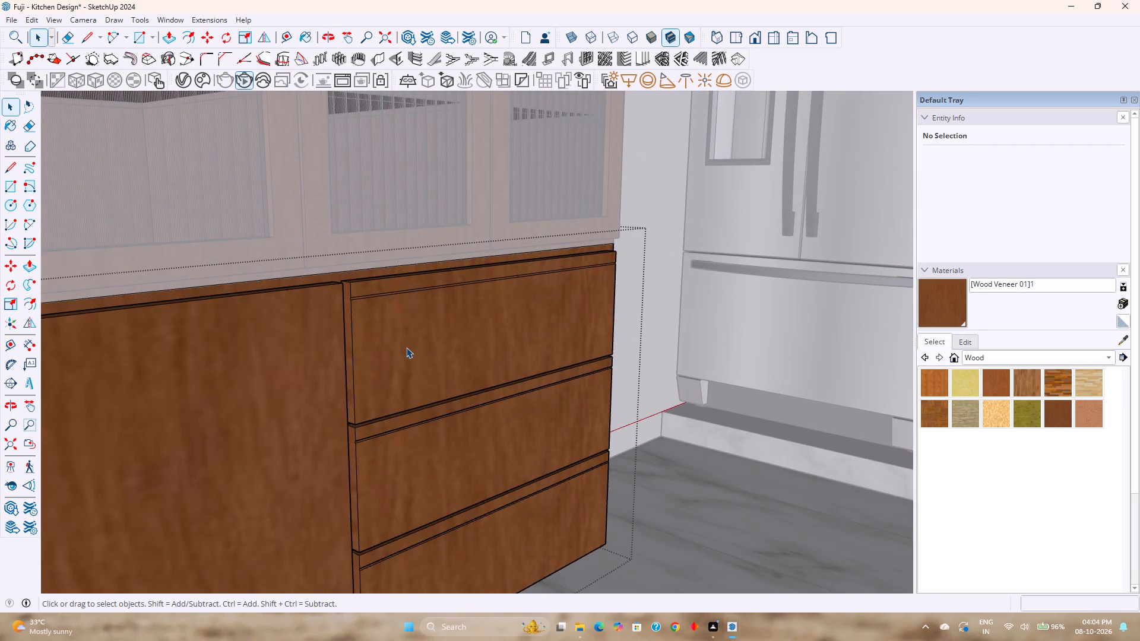
middle_click_drag(406, 349, 502, 372)
middle_click_drag(508, 360, 518, 342, "shift")
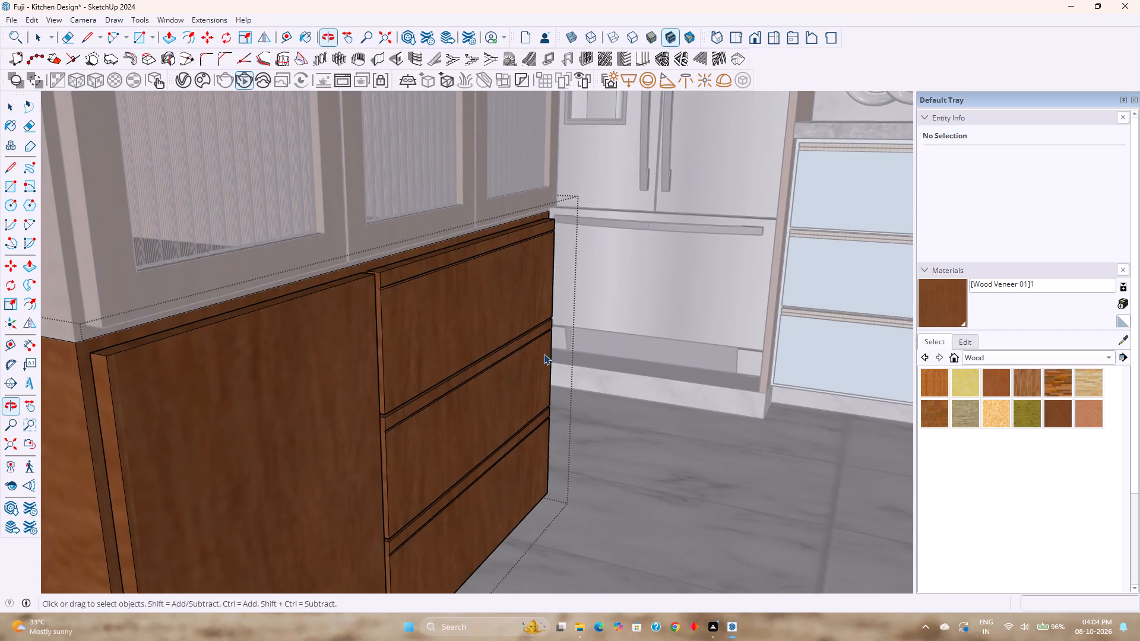
middle_click_drag(555, 369, 551, 375)
scroll(551, 381, "down", 3)
middle_click_drag(551, 381, 523, 382)
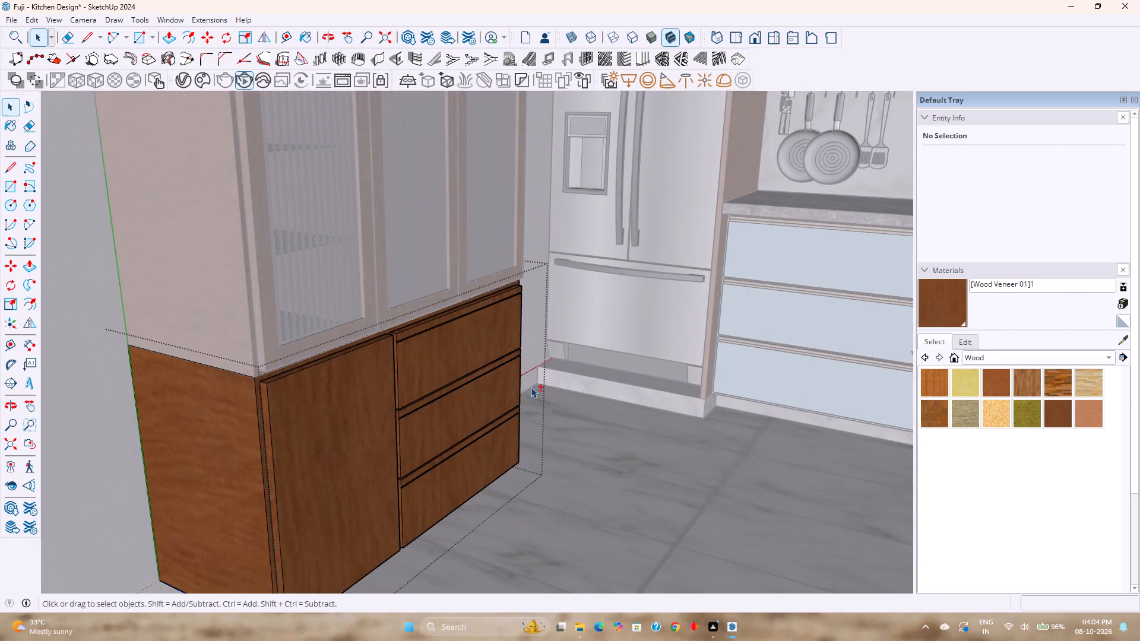
middle_click_drag(531, 387, 582, 348, "shift")
middle_click_drag(586, 353, 455, 366)
scroll(455, 366, "down", 1)
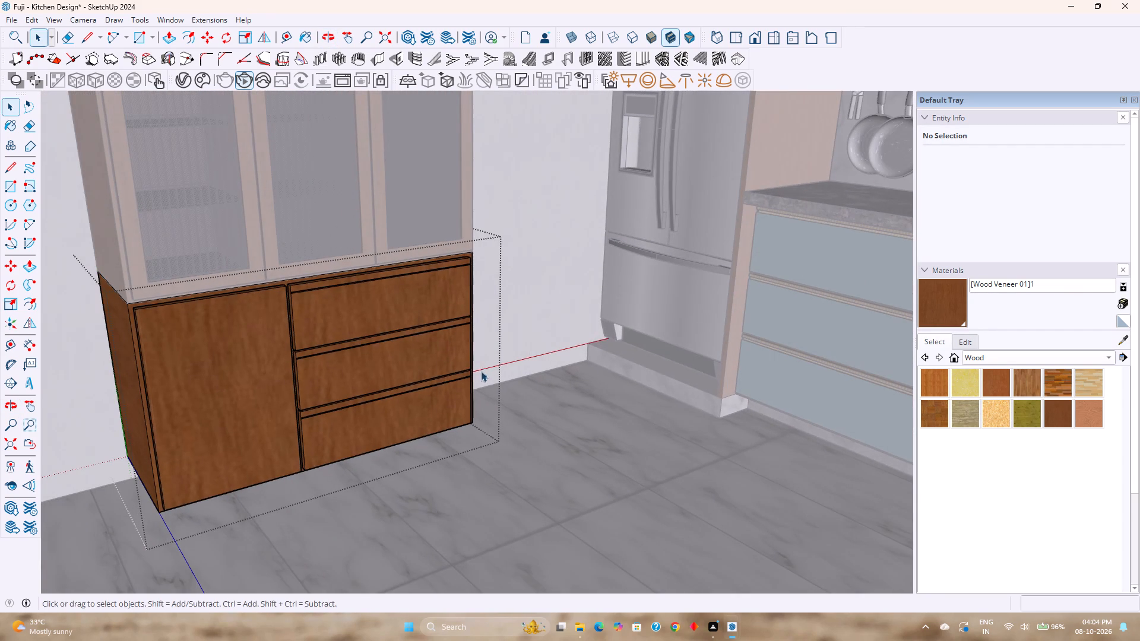
scroll(363, 391, "down", 3)
scroll(303, 275, "up", 1)
scroll(334, 338, "up", 3)
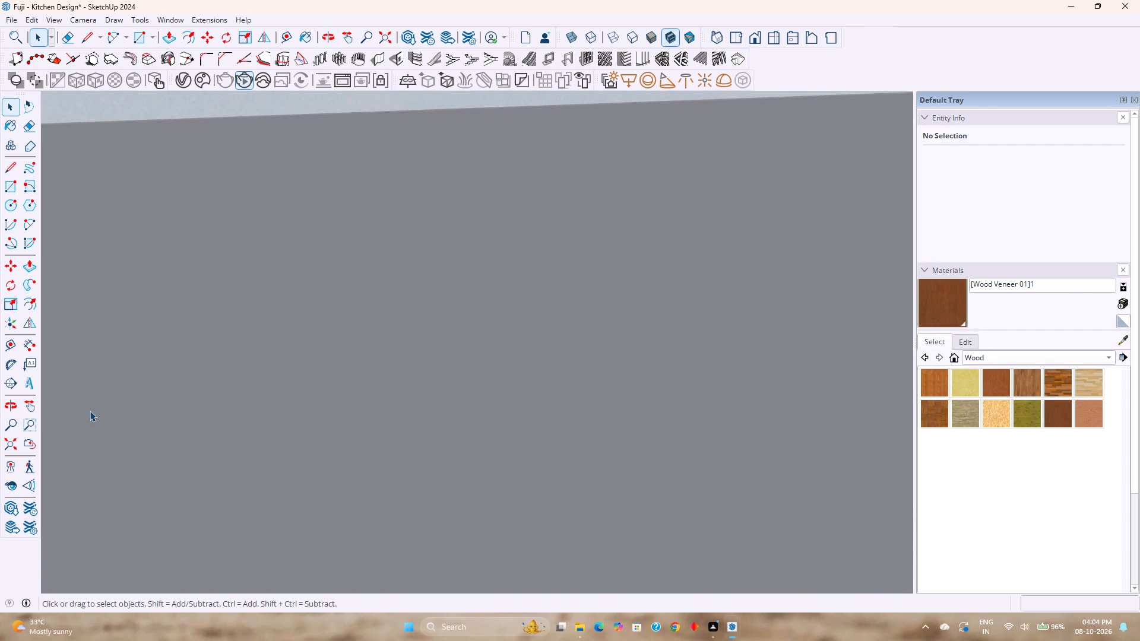
left_click(9, 437)
middle_click_drag(197, 360, 306, 369)
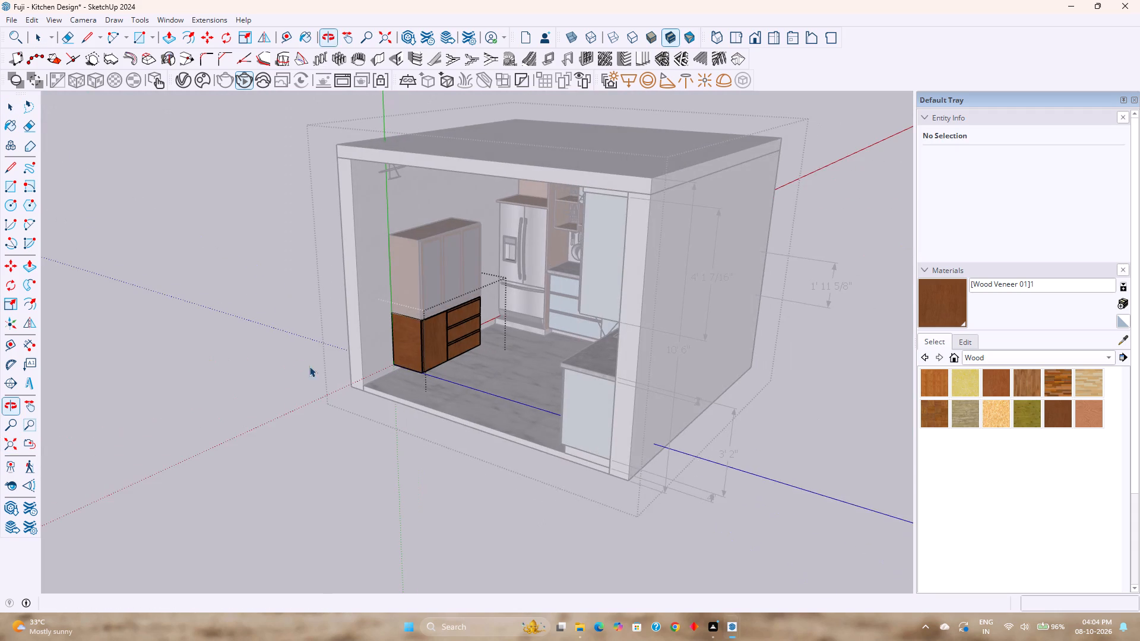
scroll(449, 291, "up", 11)
middle_click_drag(463, 303, 478, 367, "shift")
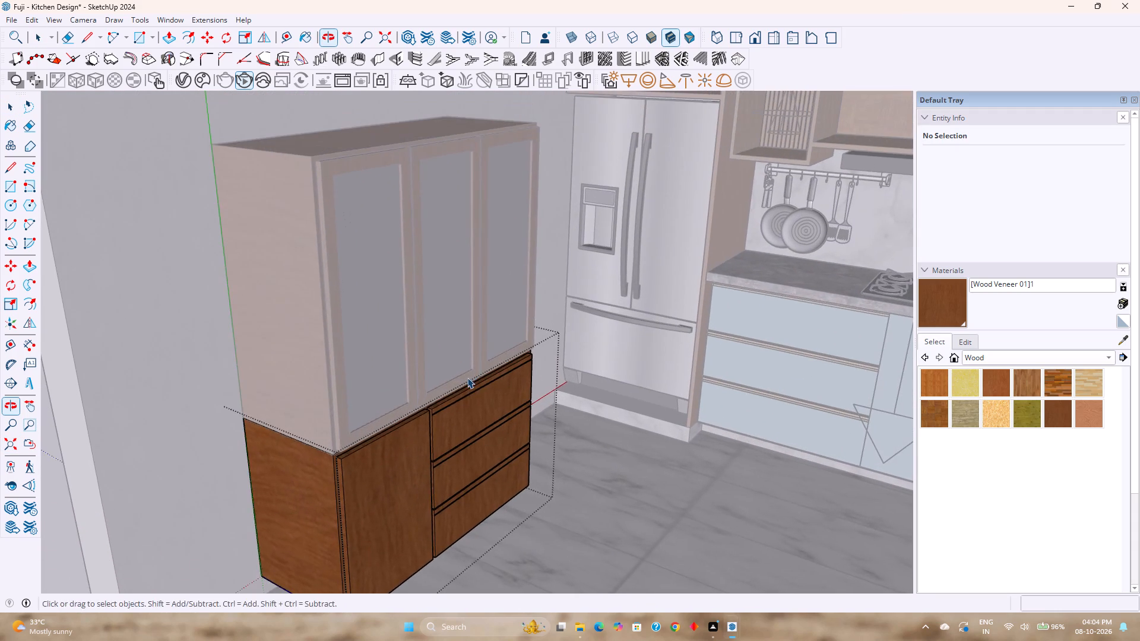
middle_click_drag(467, 377, 469, 391)
middle_click_drag(464, 388, 457, 363)
middle_click_drag(473, 372, 474, 458, "shift")
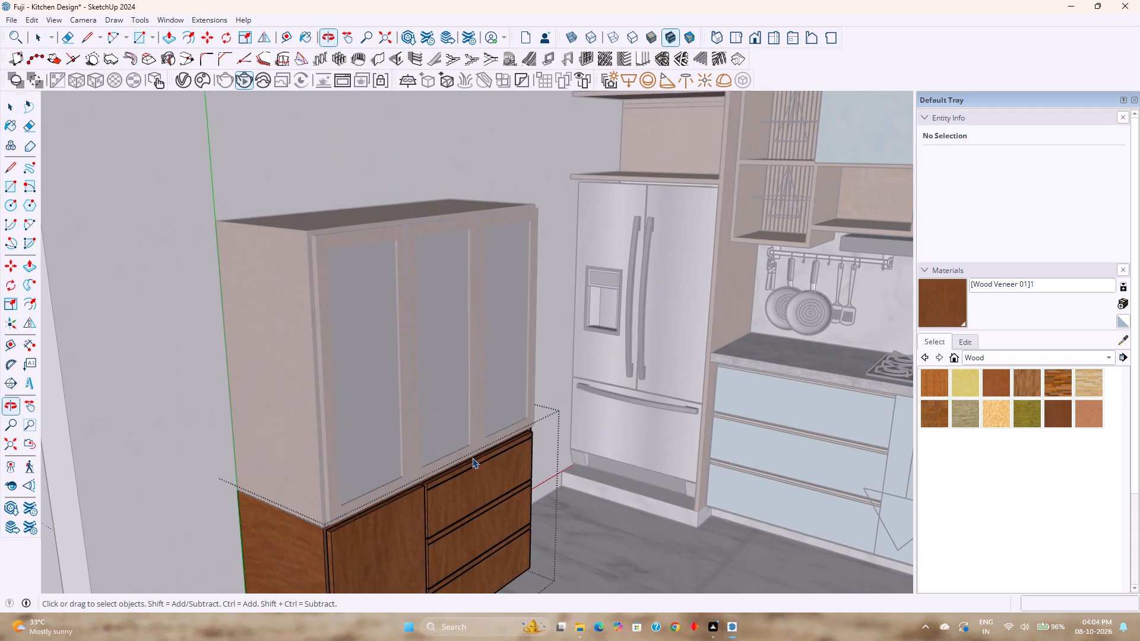
scroll(468, 453, "up", 5)
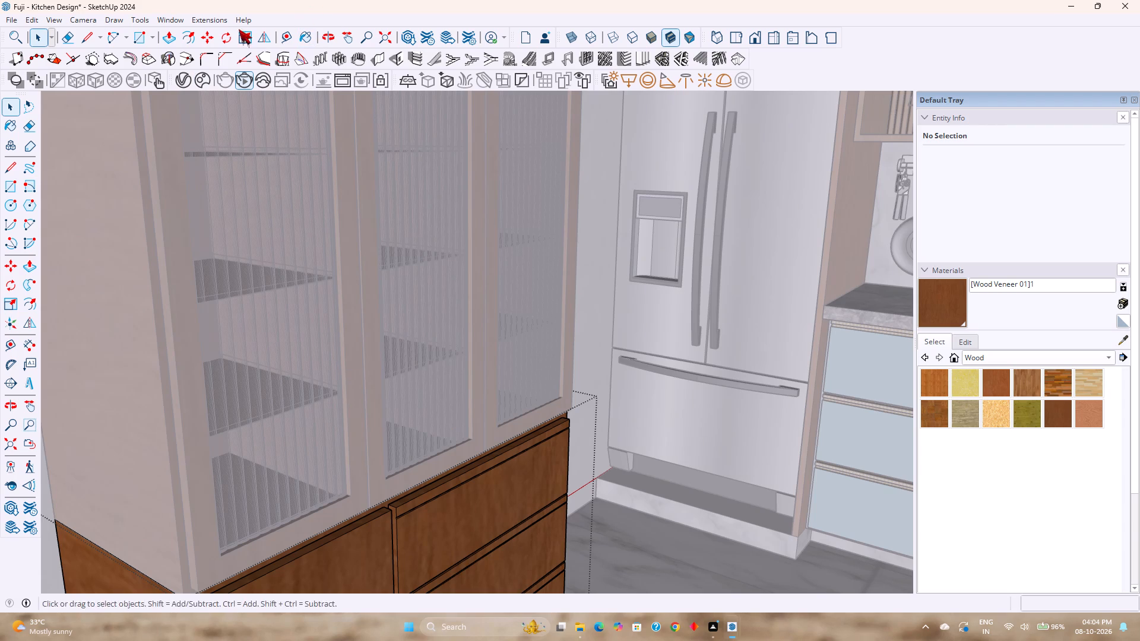
Search 3D Warehouse for "handles".
left_click(162, 16)
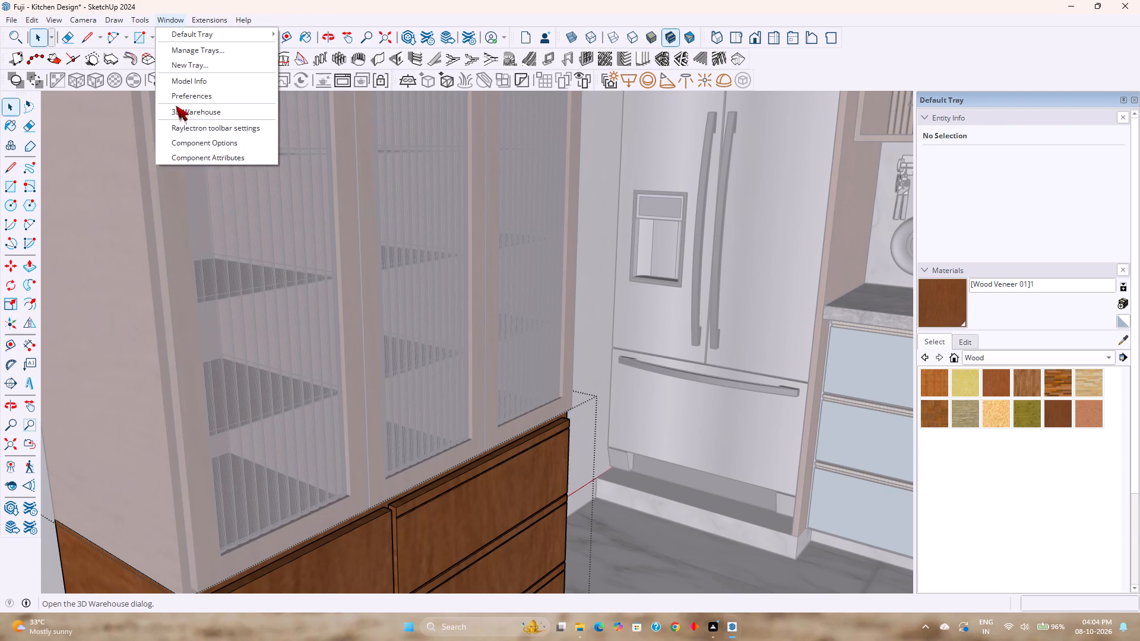
left_click(178, 113)
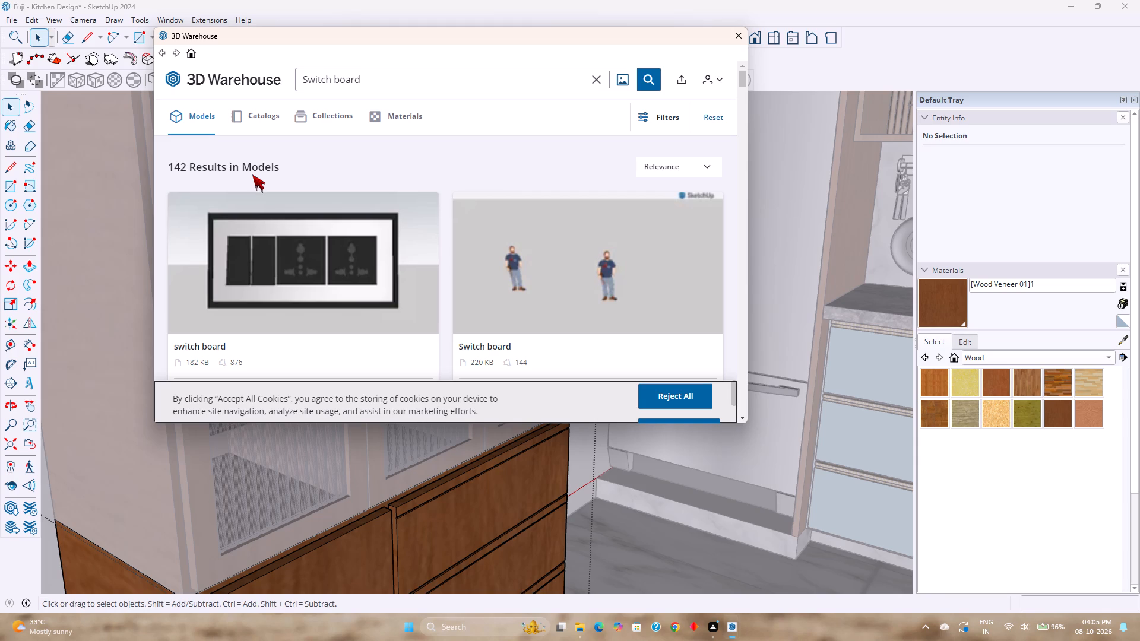
left_click(596, 77)
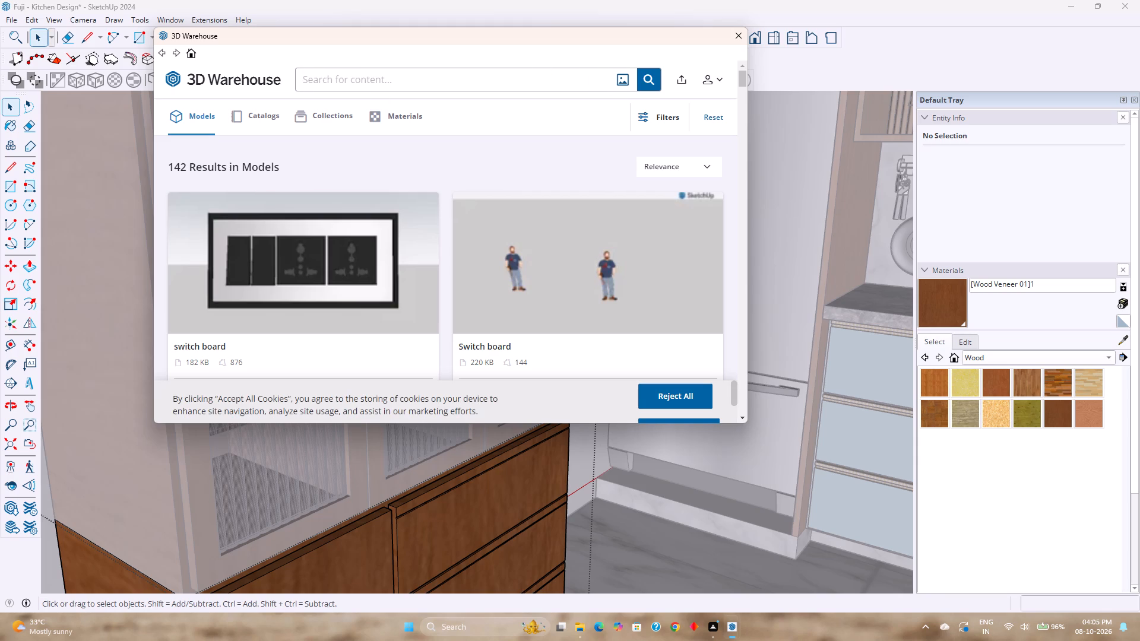
key("h")
type("andles")
key("Return")
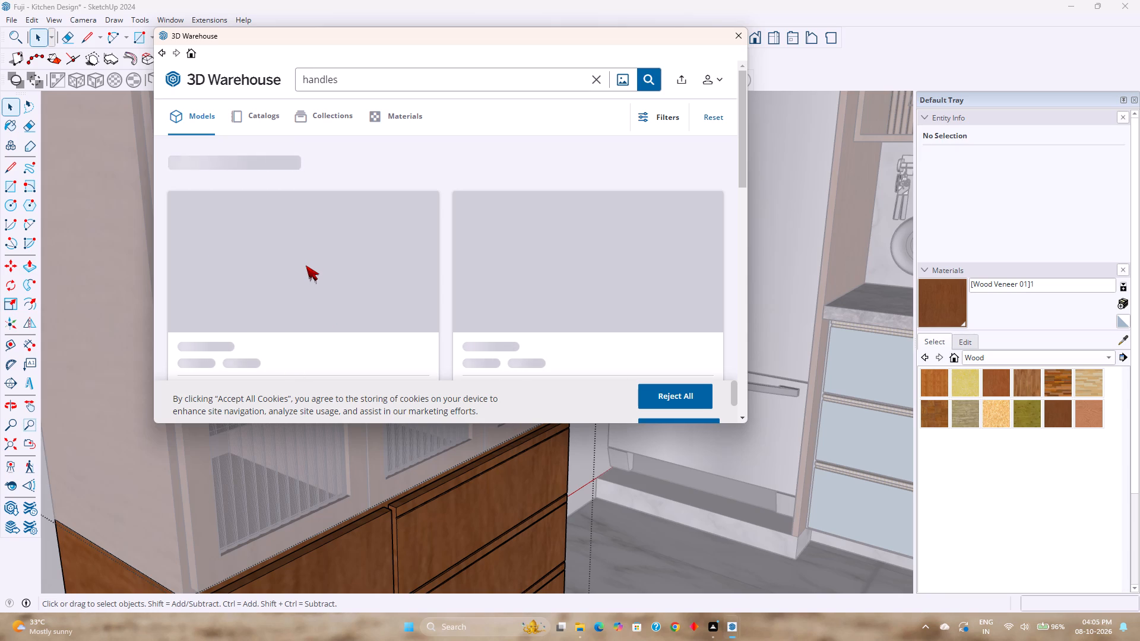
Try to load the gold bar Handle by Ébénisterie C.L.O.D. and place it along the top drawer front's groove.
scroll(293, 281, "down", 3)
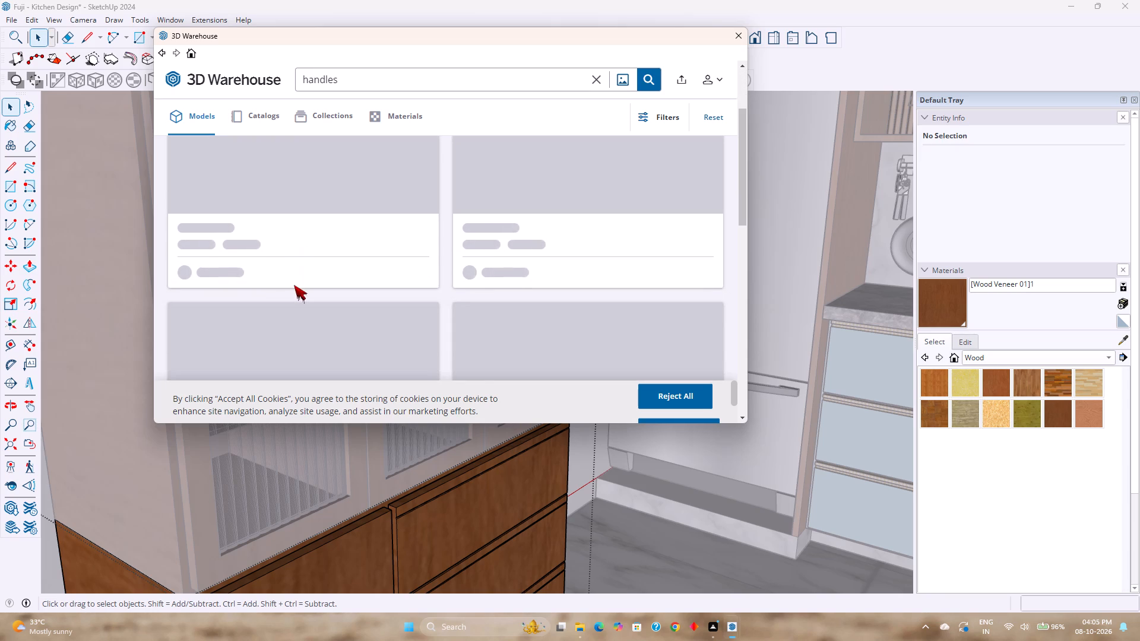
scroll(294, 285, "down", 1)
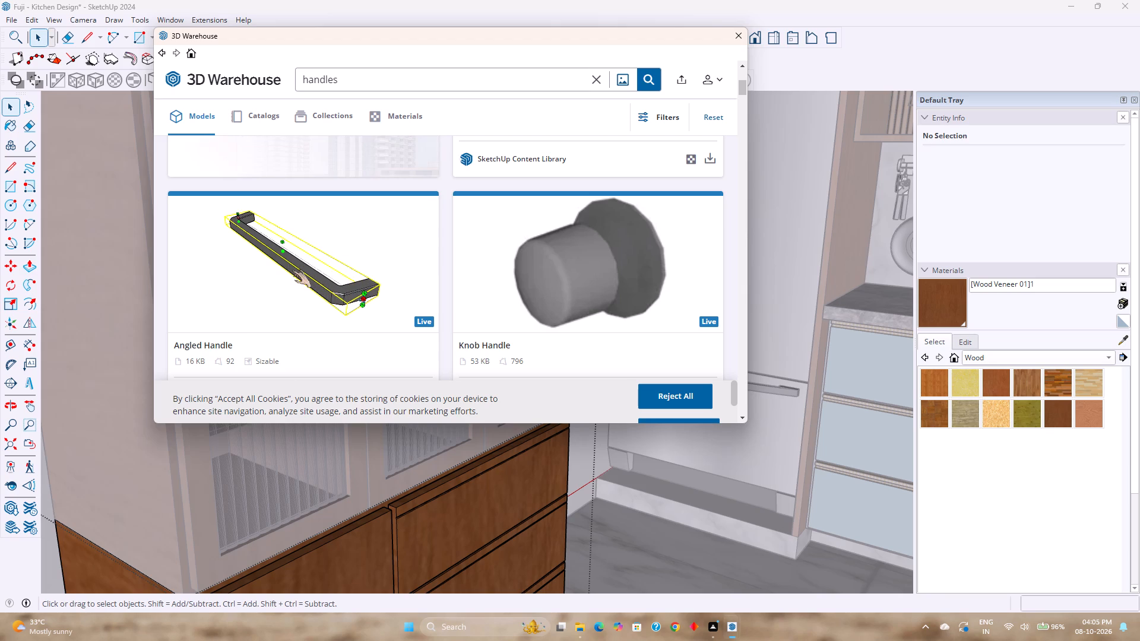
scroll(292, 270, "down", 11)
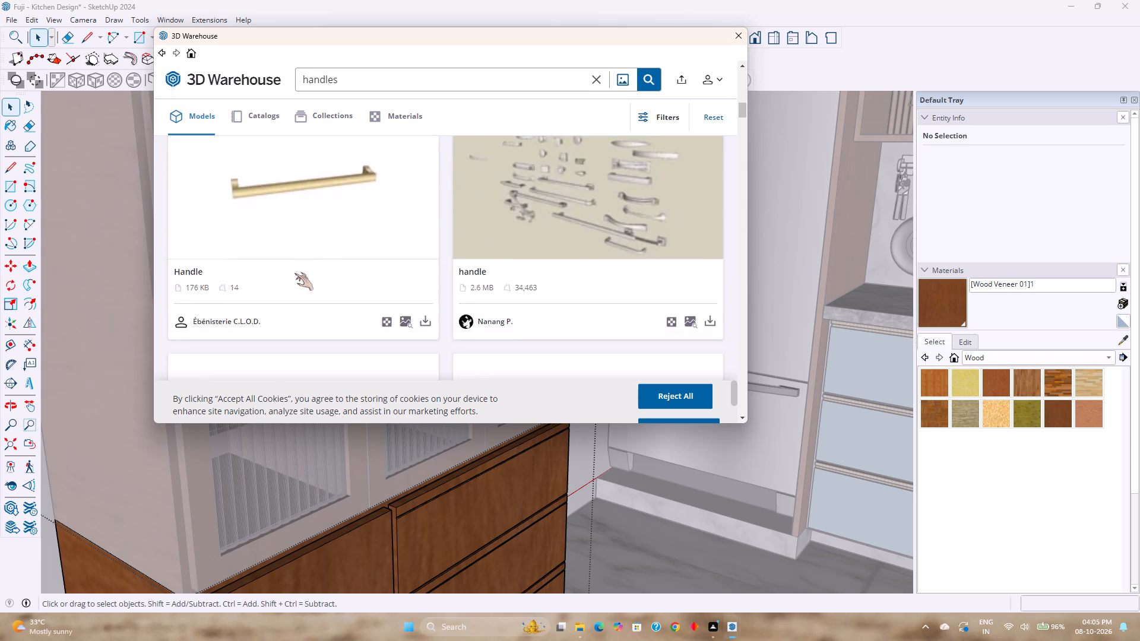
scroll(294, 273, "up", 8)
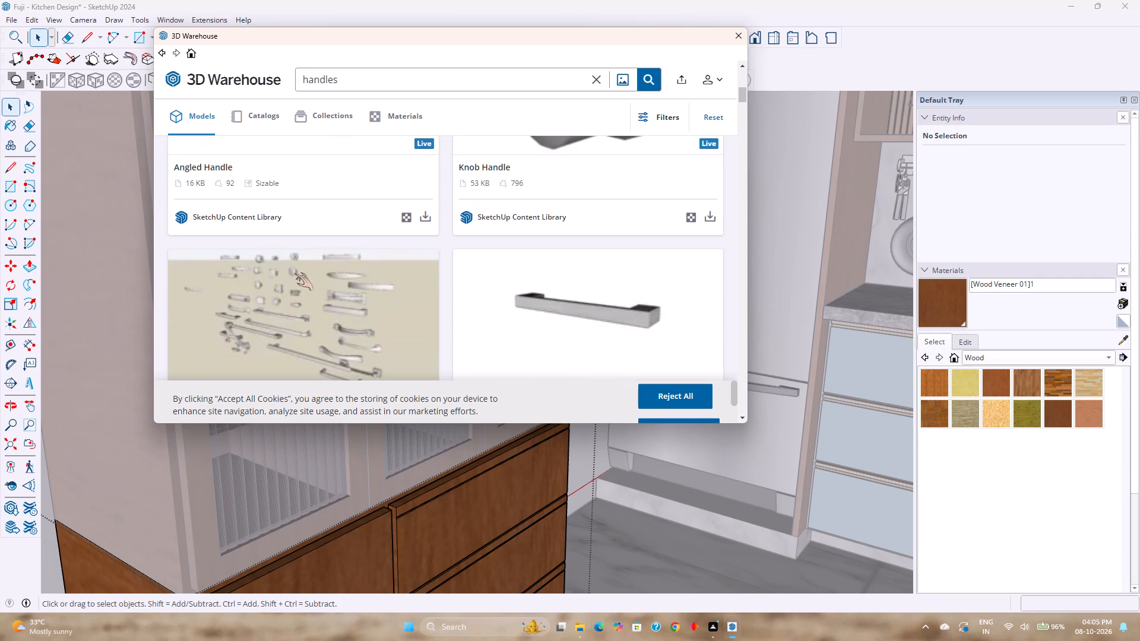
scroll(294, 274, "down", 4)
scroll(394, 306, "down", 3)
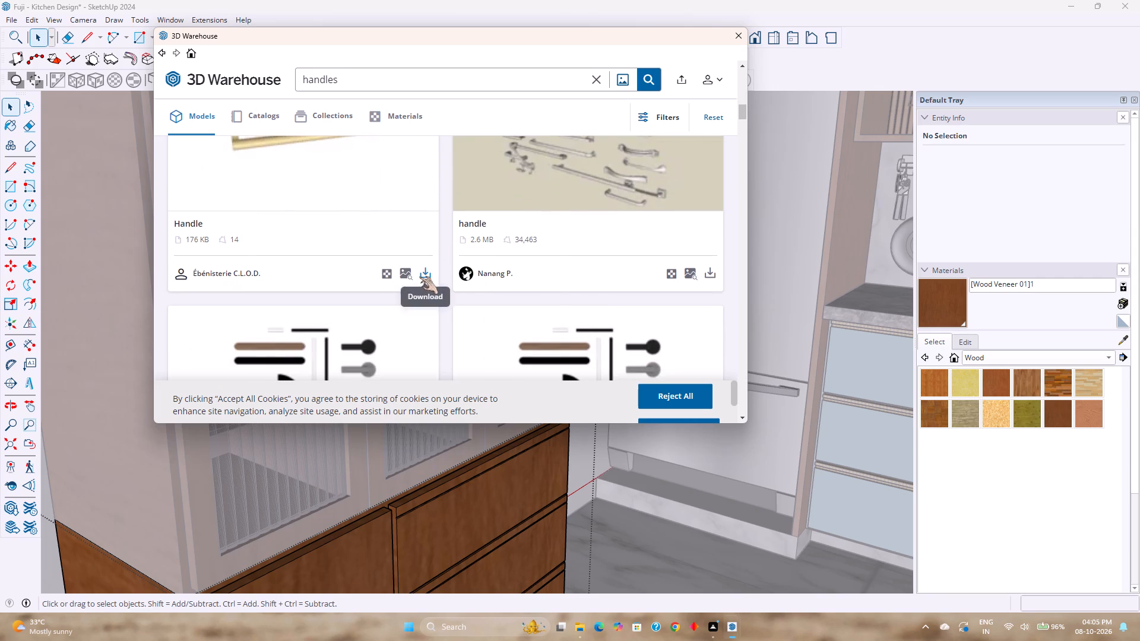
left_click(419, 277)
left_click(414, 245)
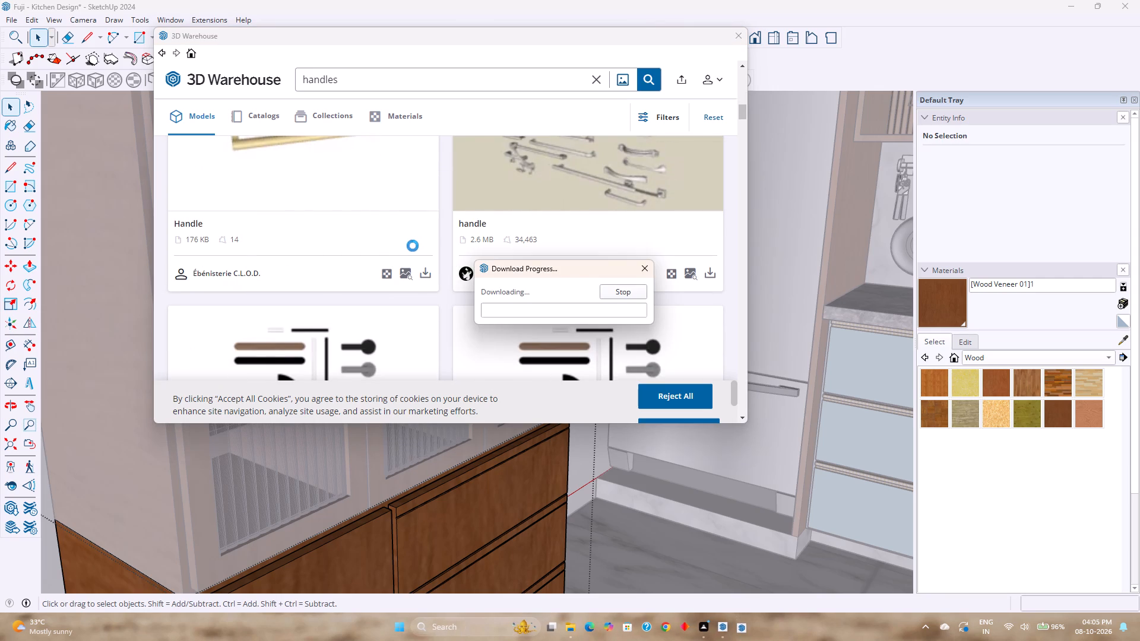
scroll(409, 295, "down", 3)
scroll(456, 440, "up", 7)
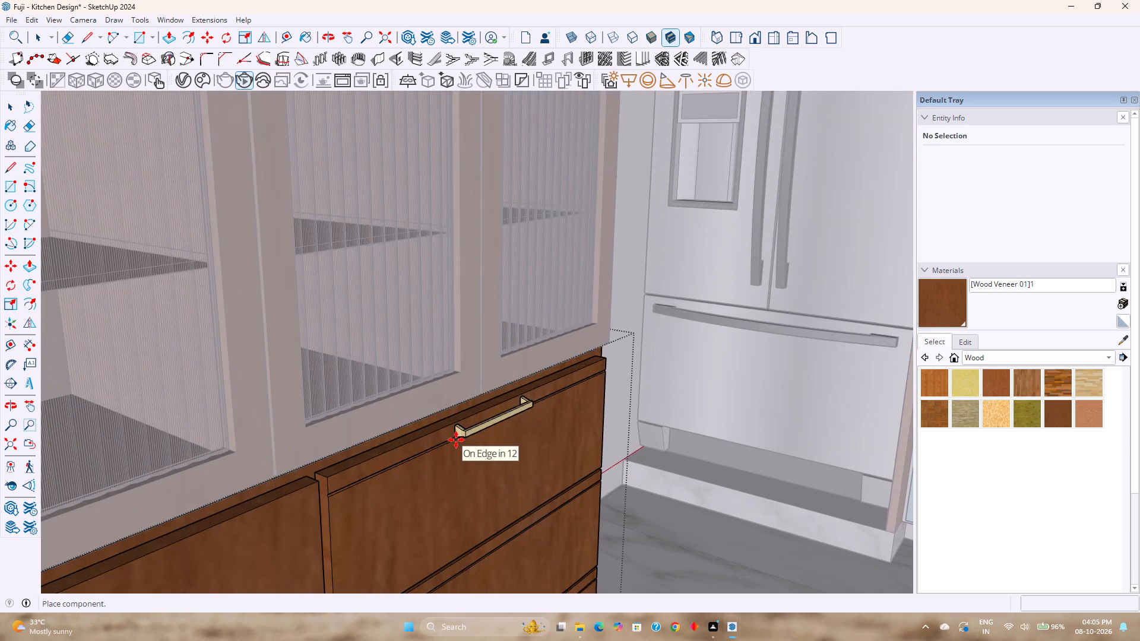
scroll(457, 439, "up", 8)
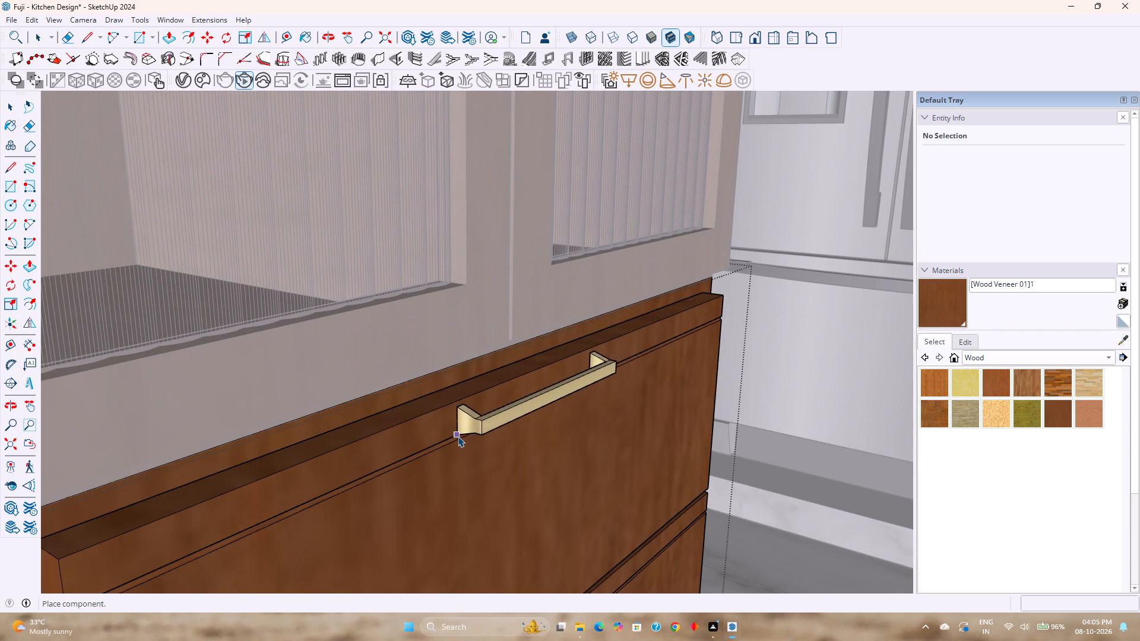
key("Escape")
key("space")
Open the top drawer front for editing and place the gold bar Handle by Ébénisterie C.L.O.D. from 3D Warehouse below its groove.
double_click(460, 427)
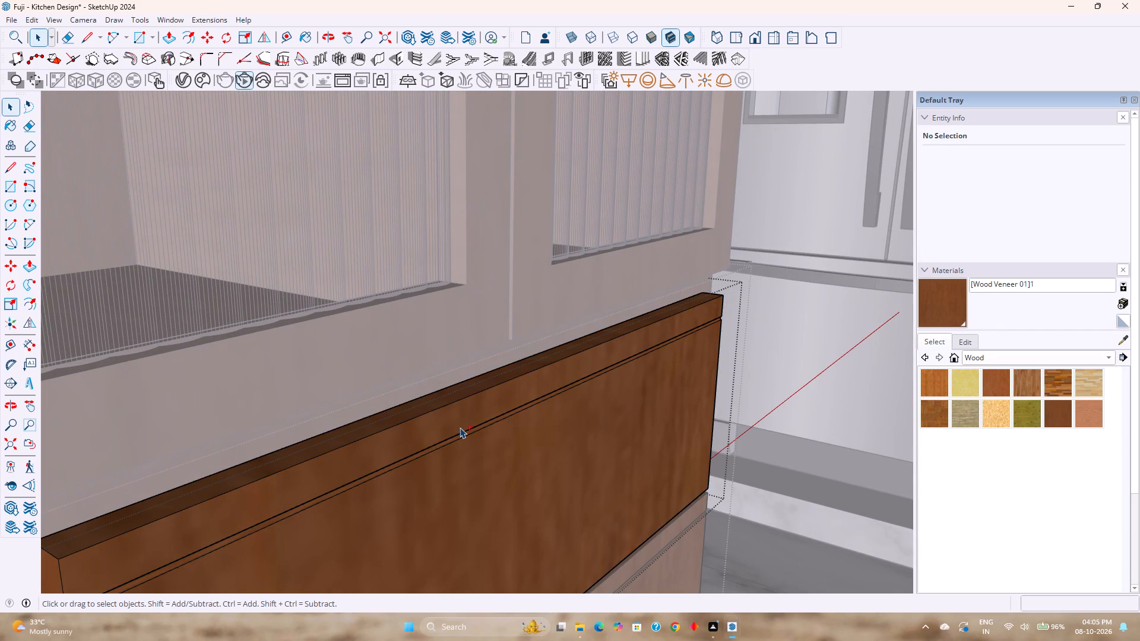
middle_click_drag(470, 350, 474, 326, "shift")
middle_click_drag(464, 383, 512, 296, "shift")
scroll(507, 319, "down", 2)
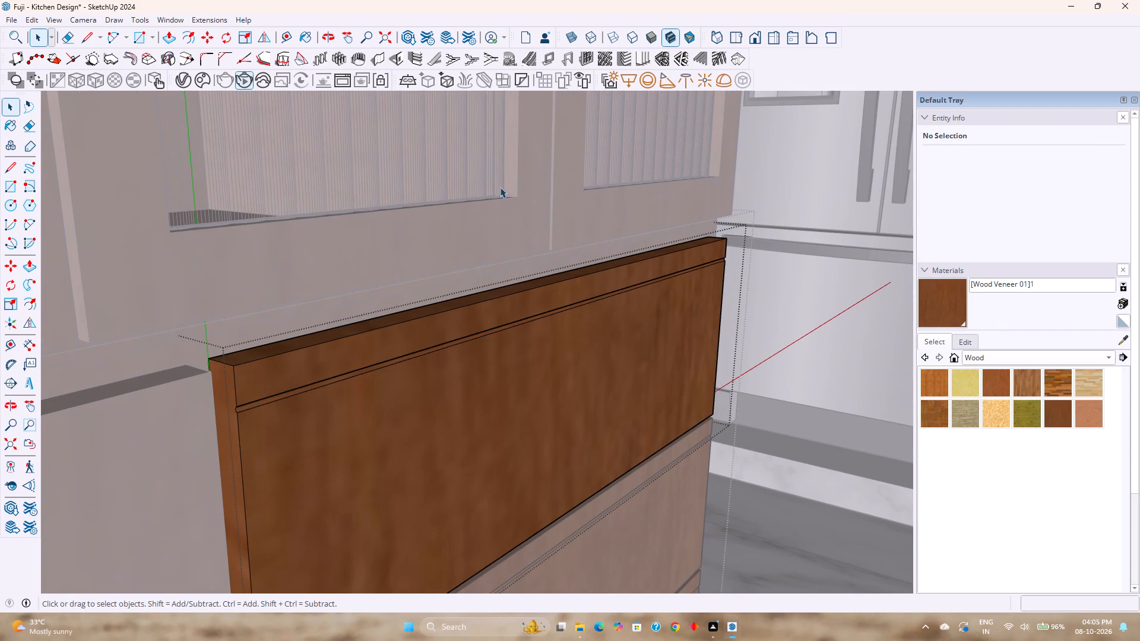
left_click(174, 20)
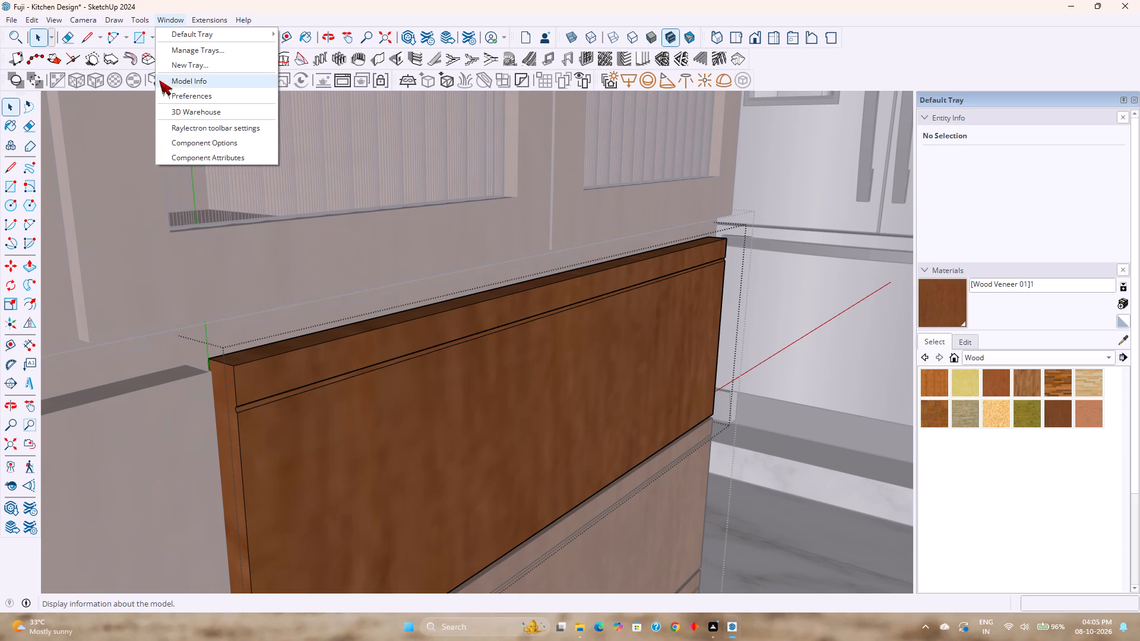
left_click(188, 108)
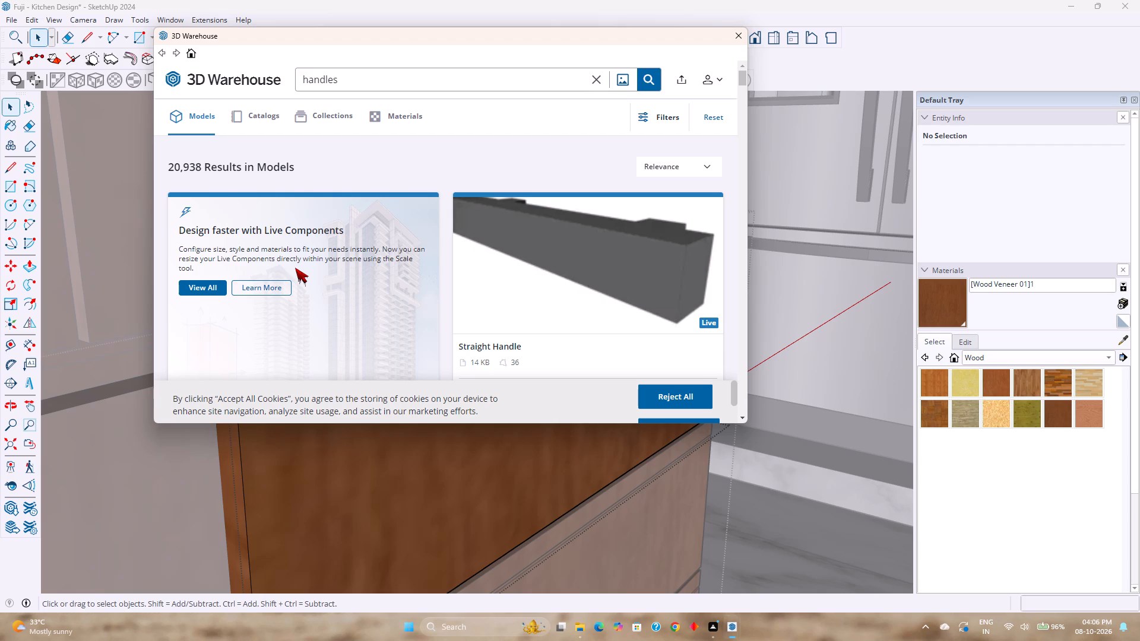
scroll(333, 303, "down", 7)
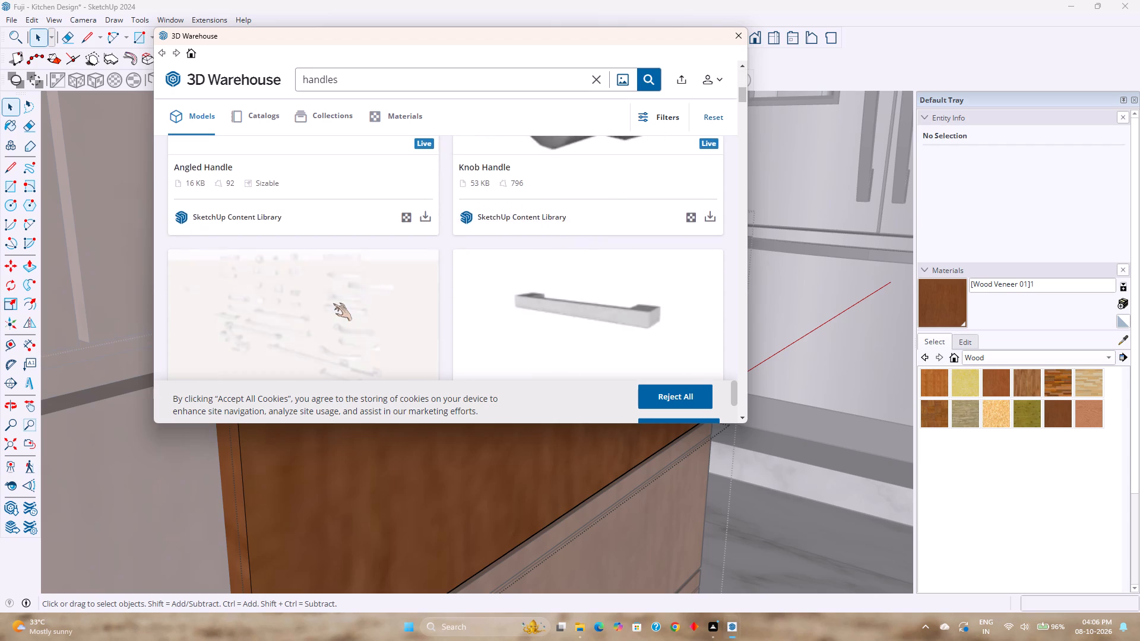
scroll(333, 303, "down", 7)
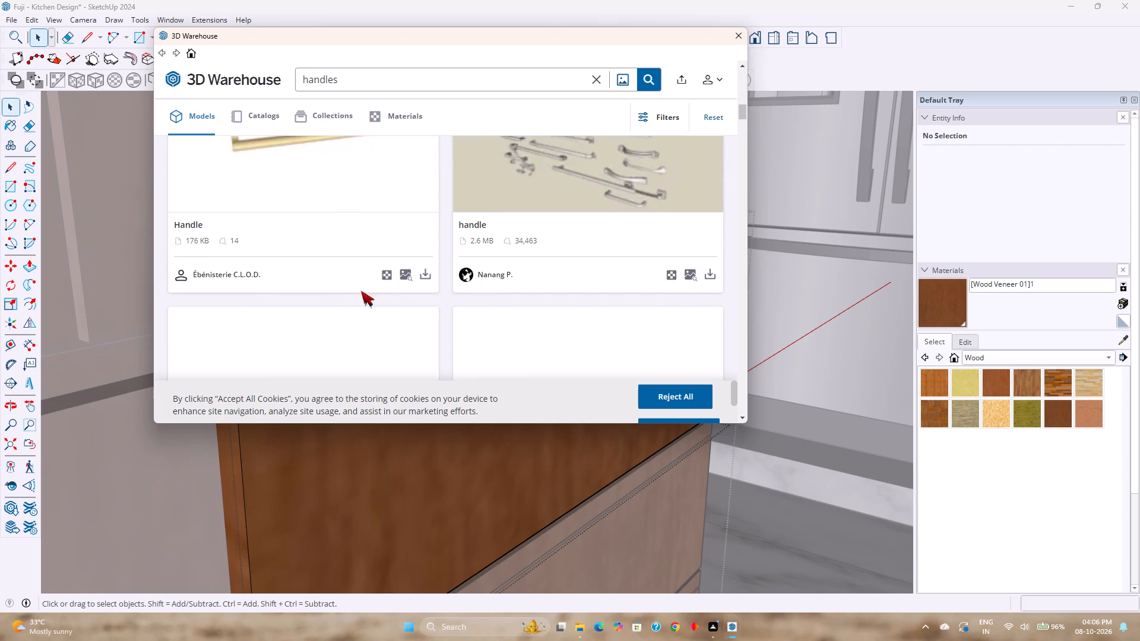
left_click(423, 275)
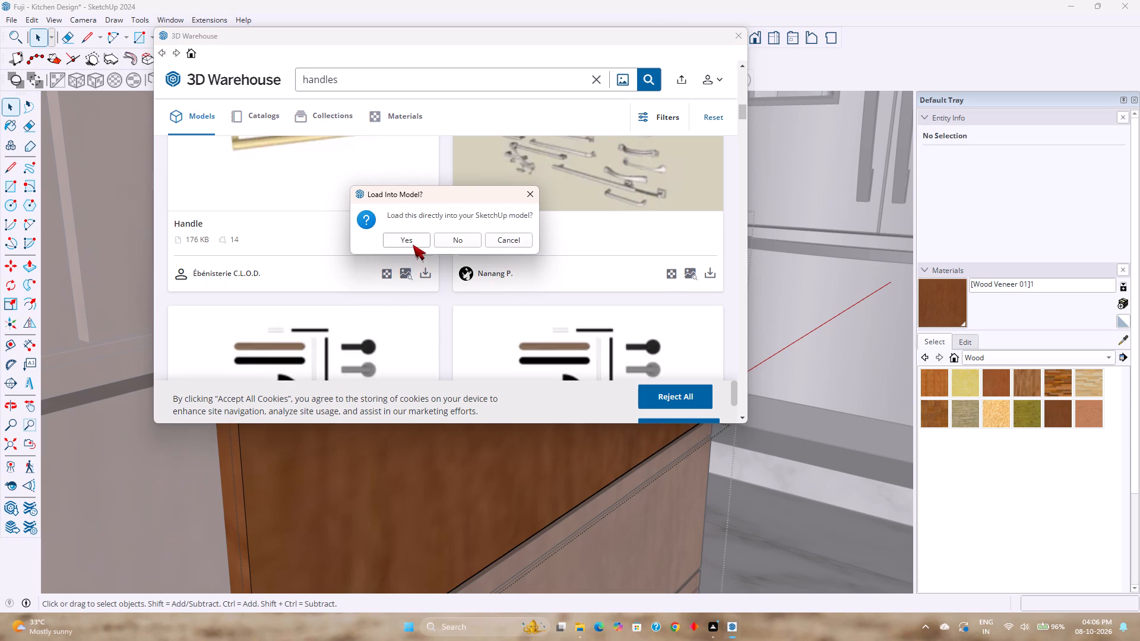
left_click(413, 245)
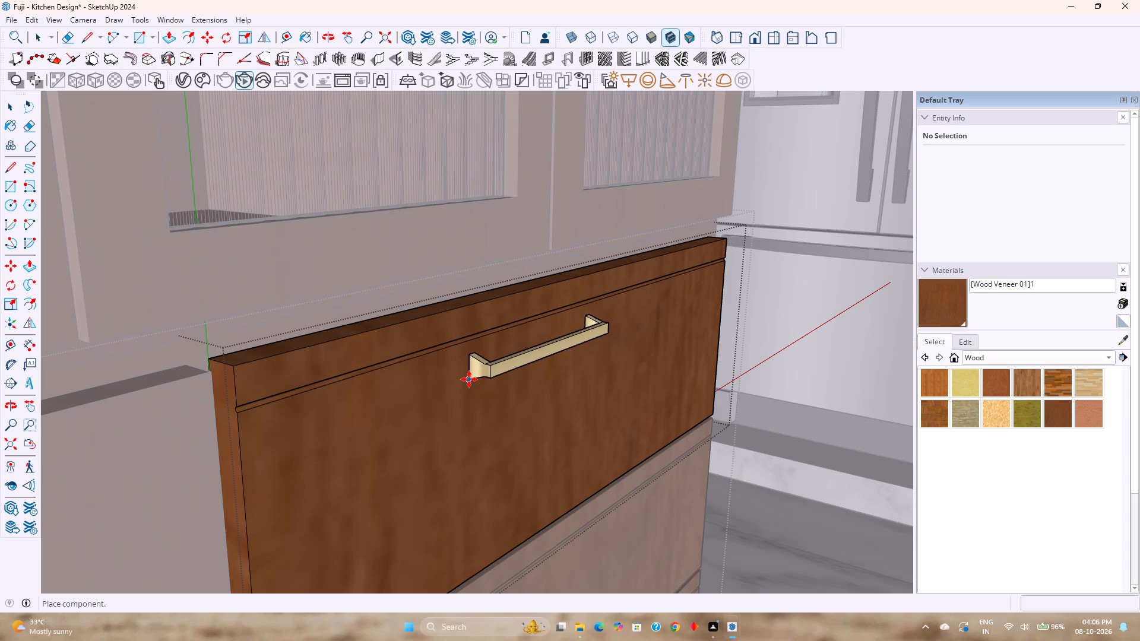
left_click(471, 378)
Move the gold handle about 2 13/16" sideways along the drawer front to centre it.
middle_click_drag(488, 376, 324, 371)
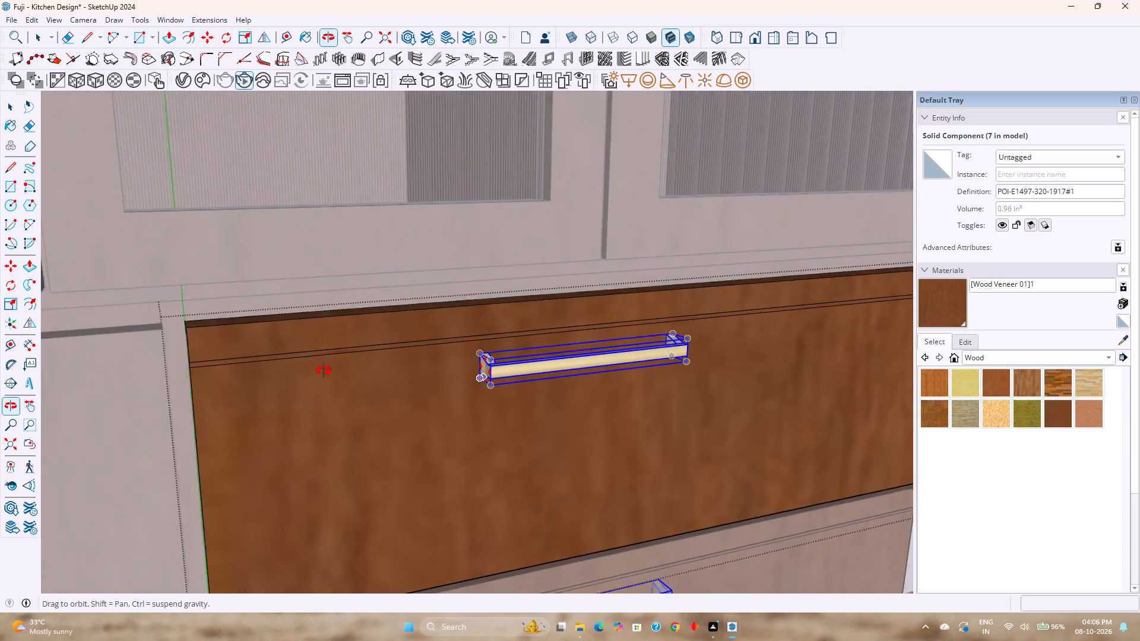
middle_click_drag(324, 371, 214, 356)
scroll(400, 369, "down", 5)
middle_click_drag(581, 398, 550, 410)
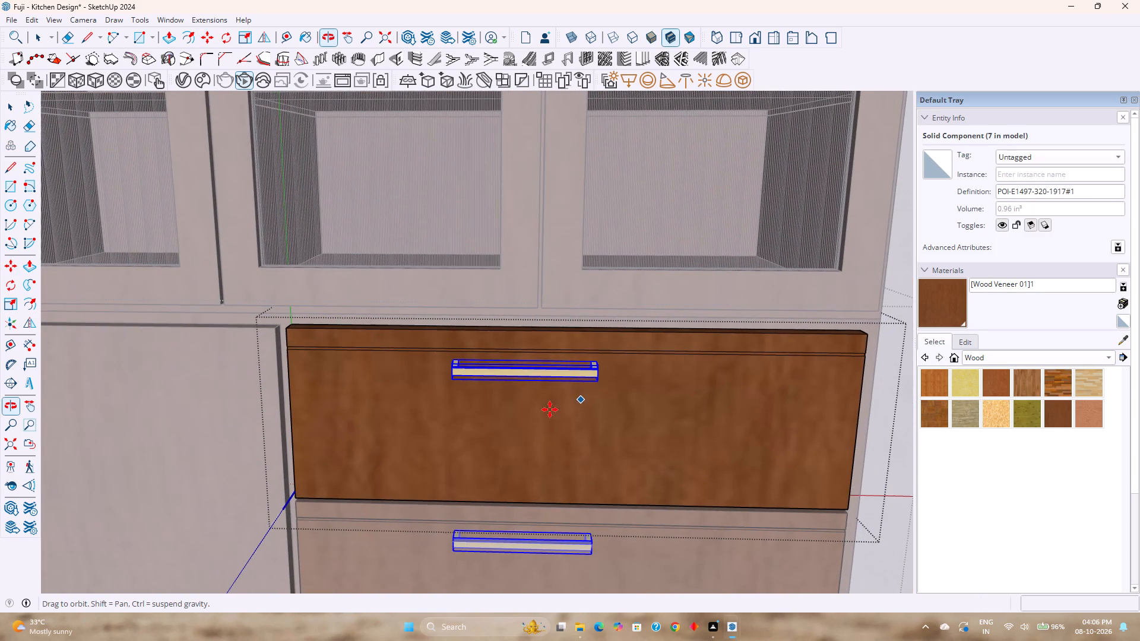
scroll(617, 366, "up", 8)
left_click(587, 358)
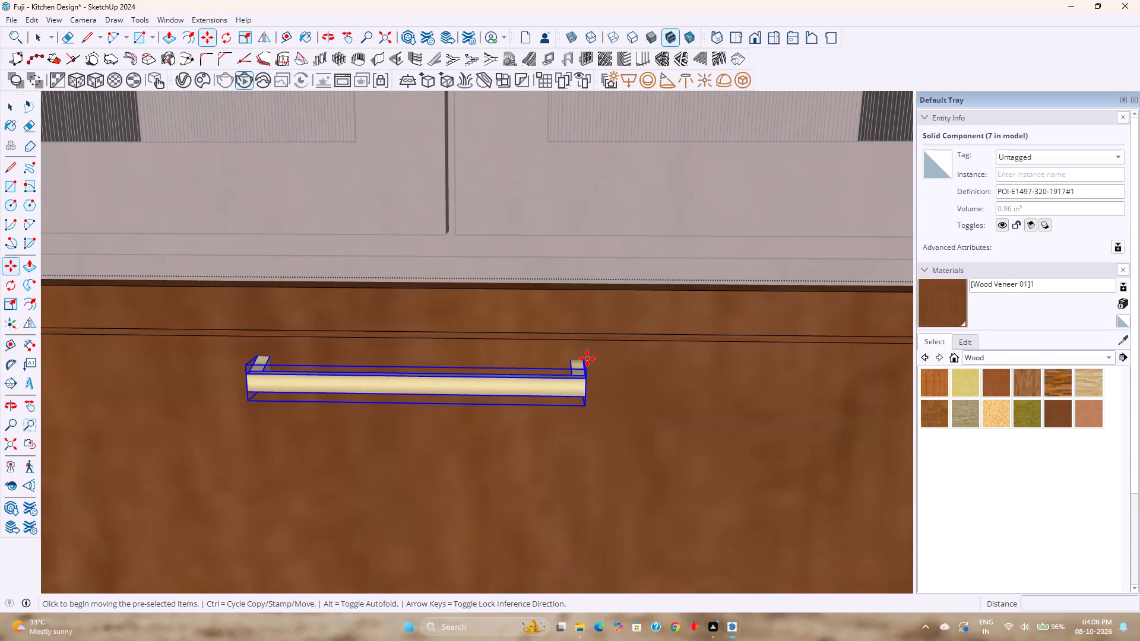
left_click(707, 360)
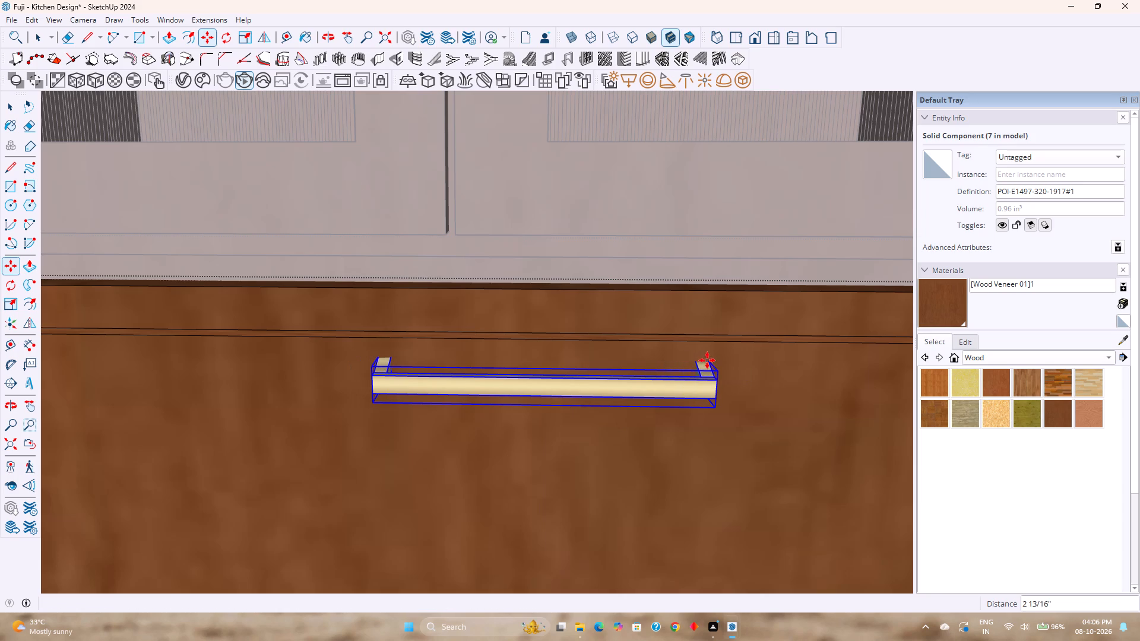
Check the handle's centring on the drawer front and try nudging it from its back corner.
scroll(660, 379, "down", 7)
middle_click_drag(659, 379, 650, 355)
scroll(651, 354, "down", 4)
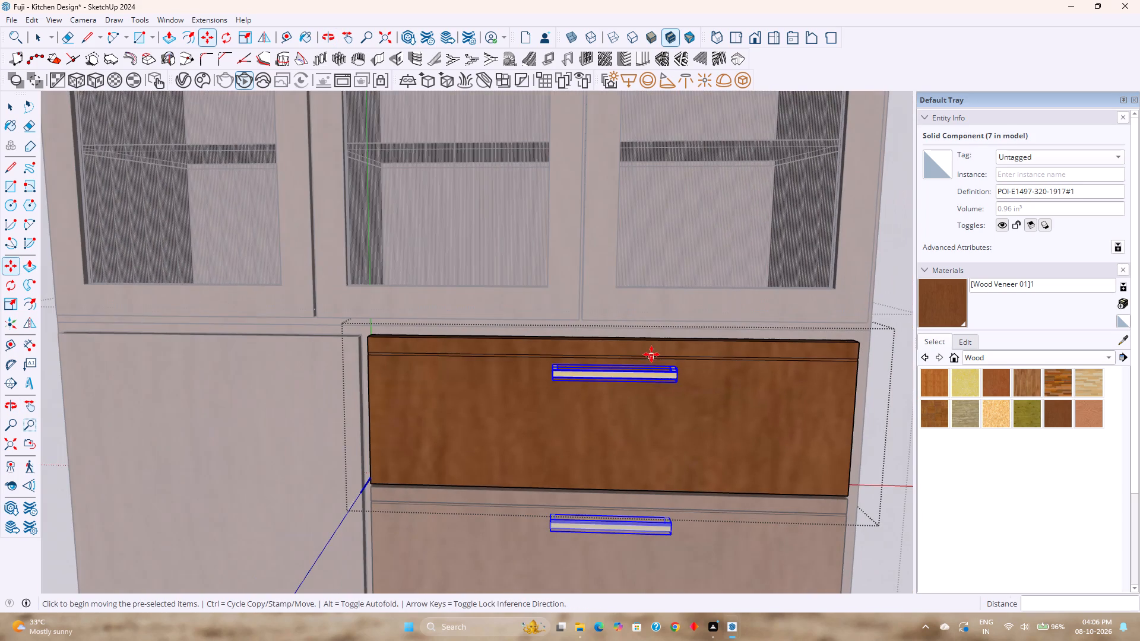
scroll(651, 445, "down", 1)
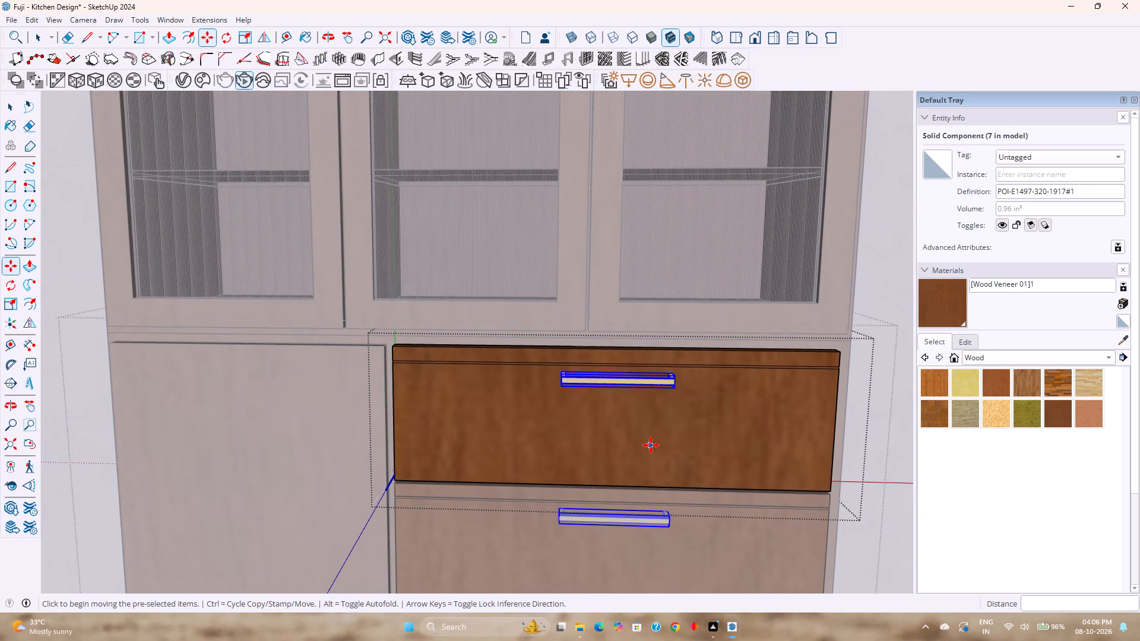
middle_click_drag(651, 445, 629, 416)
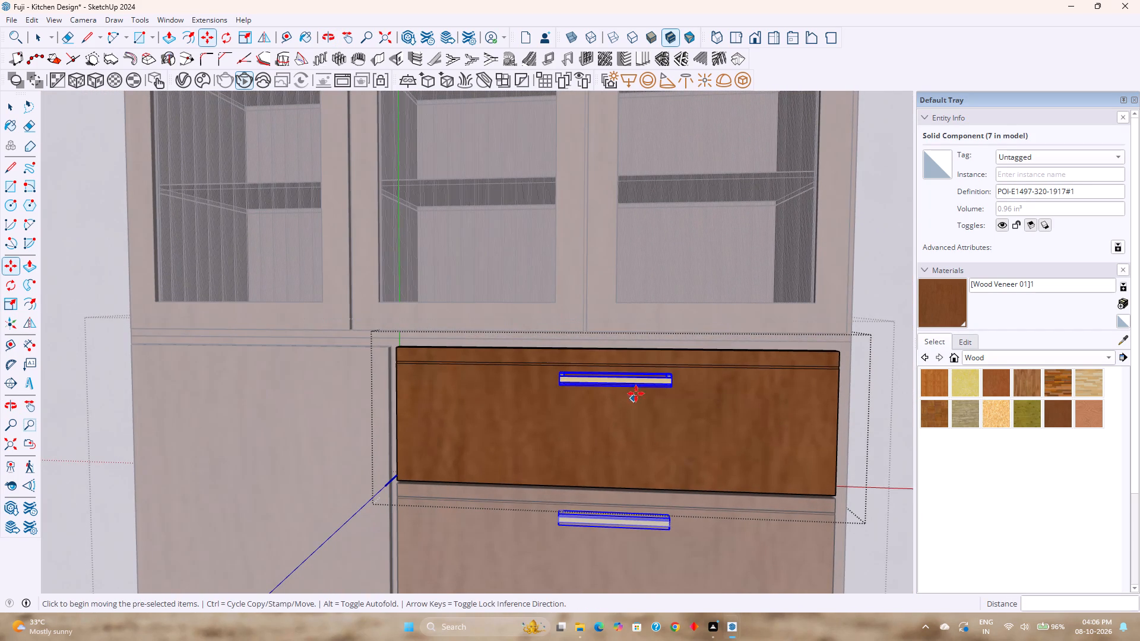
scroll(636, 392, "down", 1)
middle_click_drag(638, 392, 635, 403)
scroll(570, 372, "up", 6)
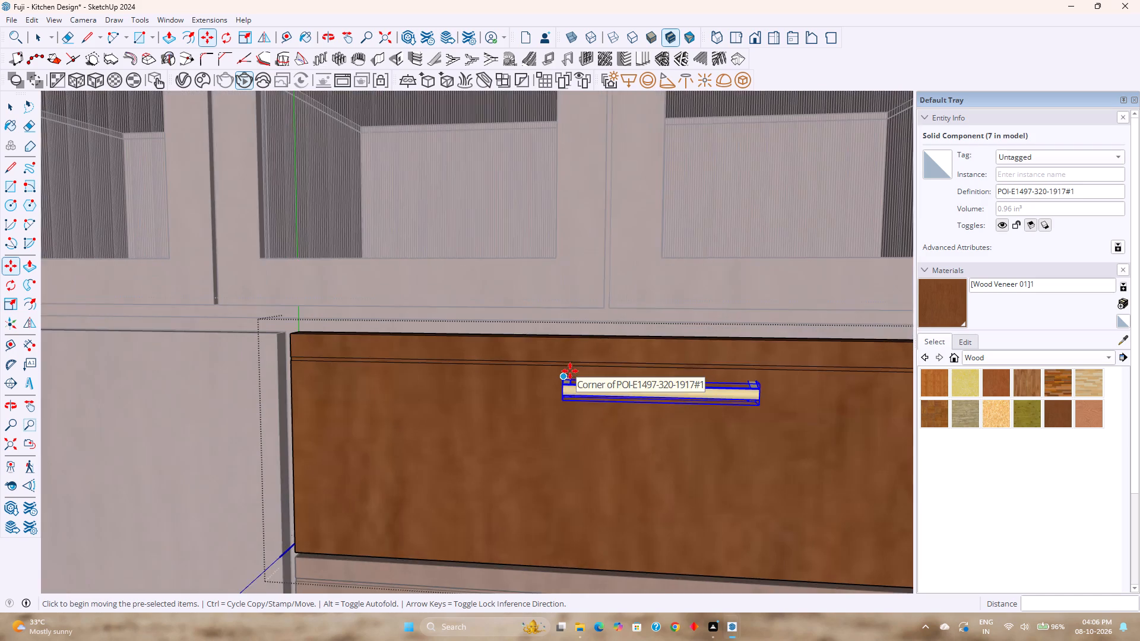
scroll(570, 371, "up", 2)
middle_click_drag(570, 371, 571, 410)
left_click(563, 375)
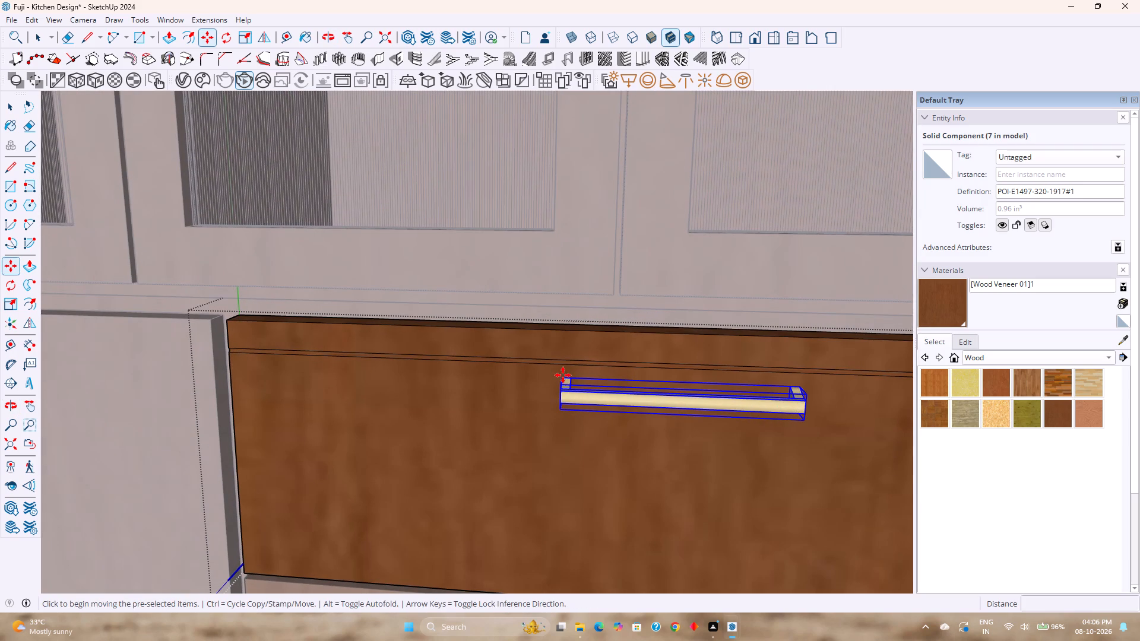
left_click(556, 373)
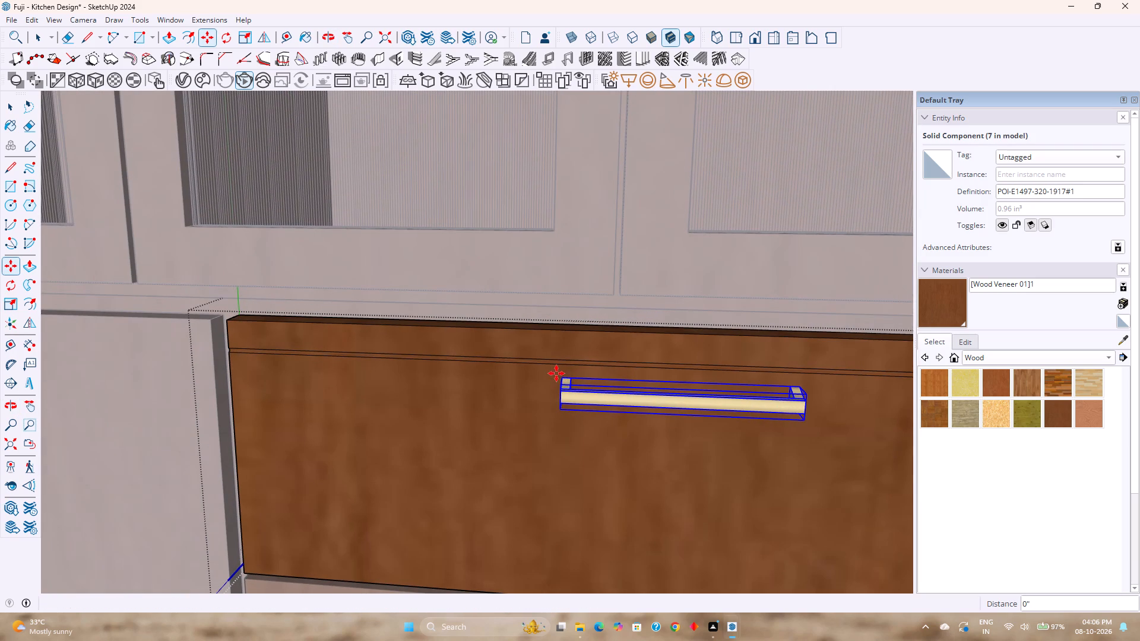
Exit the top drawer front's editing, back to the base cabinet with all three drawers.
scroll(527, 415, "down", 4)
middle_click_drag(529, 414, 536, 376)
scroll(536, 376, "up", 1)
scroll(537, 376, "down", 9)
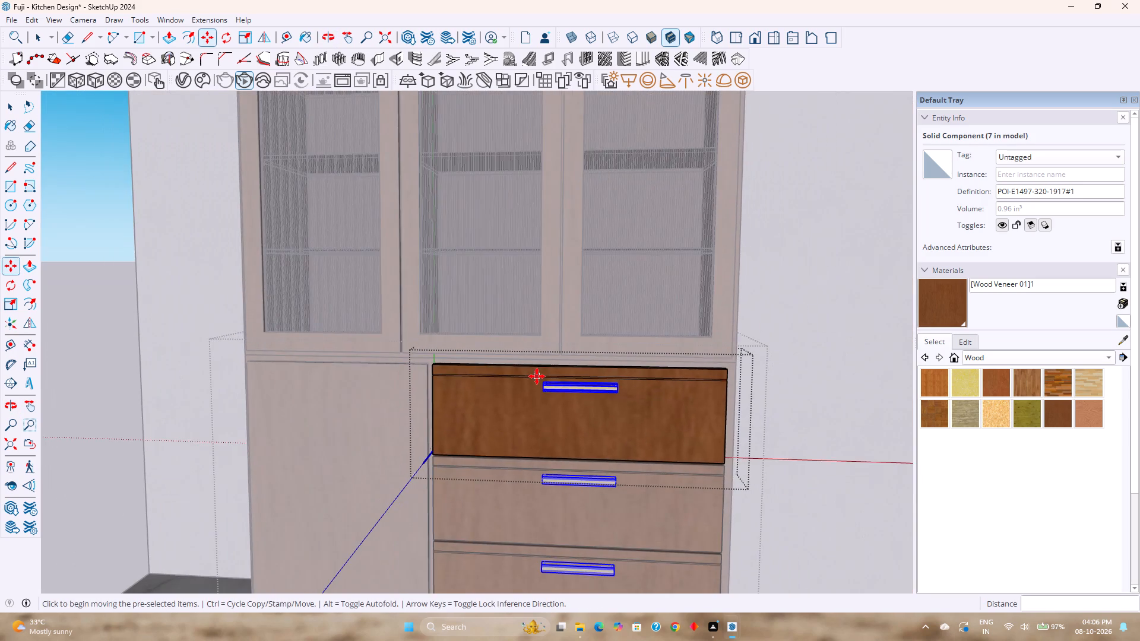
scroll(537, 376, "down", 1)
middle_click_drag(537, 376, 549, 369)
key("Escape")
key("space")
key("Escape")
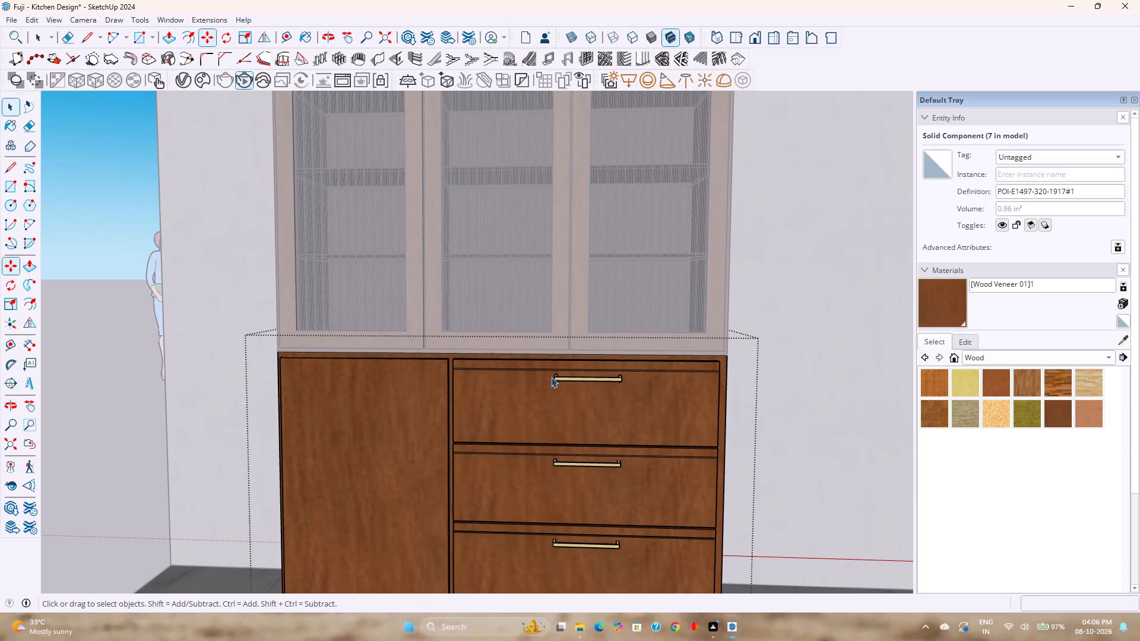
Exit the base cabinet's editing and open the upper cabinet's leftmost fluted-glass door for editing, focusing on its outer stile.
scroll(547, 391, "down", 4)
scroll(547, 391, "up", 4)
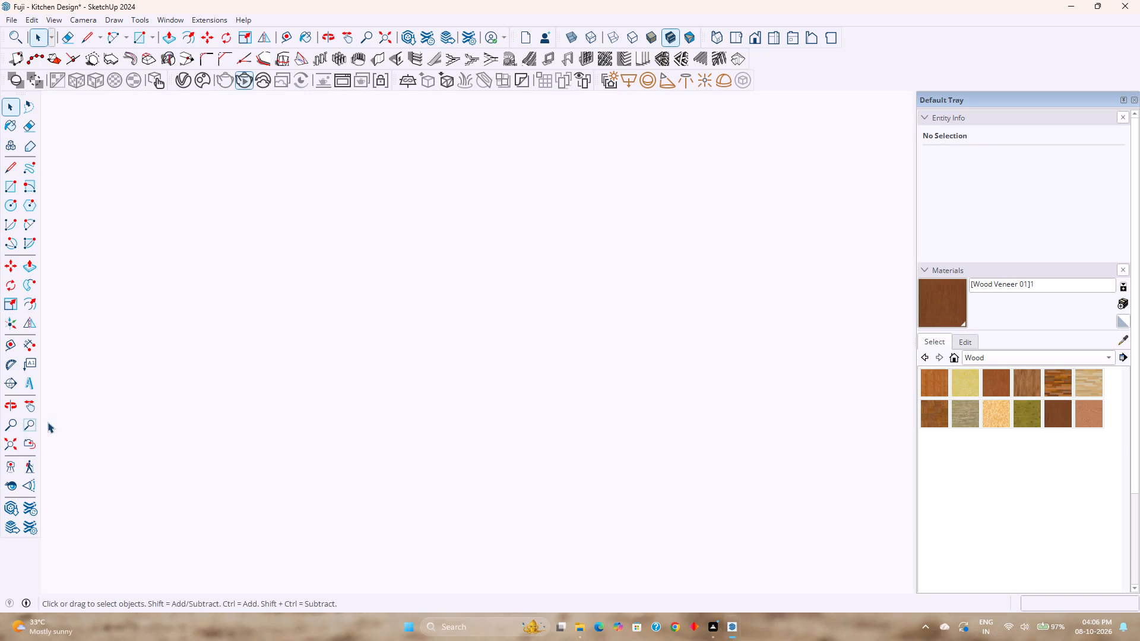
left_click(4, 448)
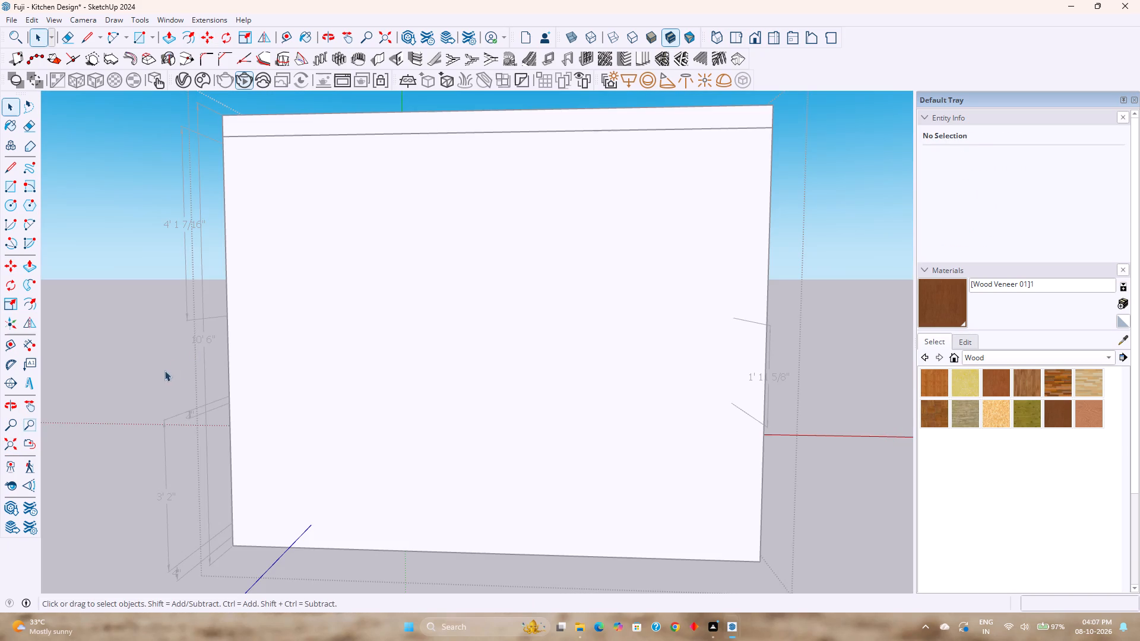
middle_click_drag(178, 367, 398, 418)
scroll(360, 369, "up", 9)
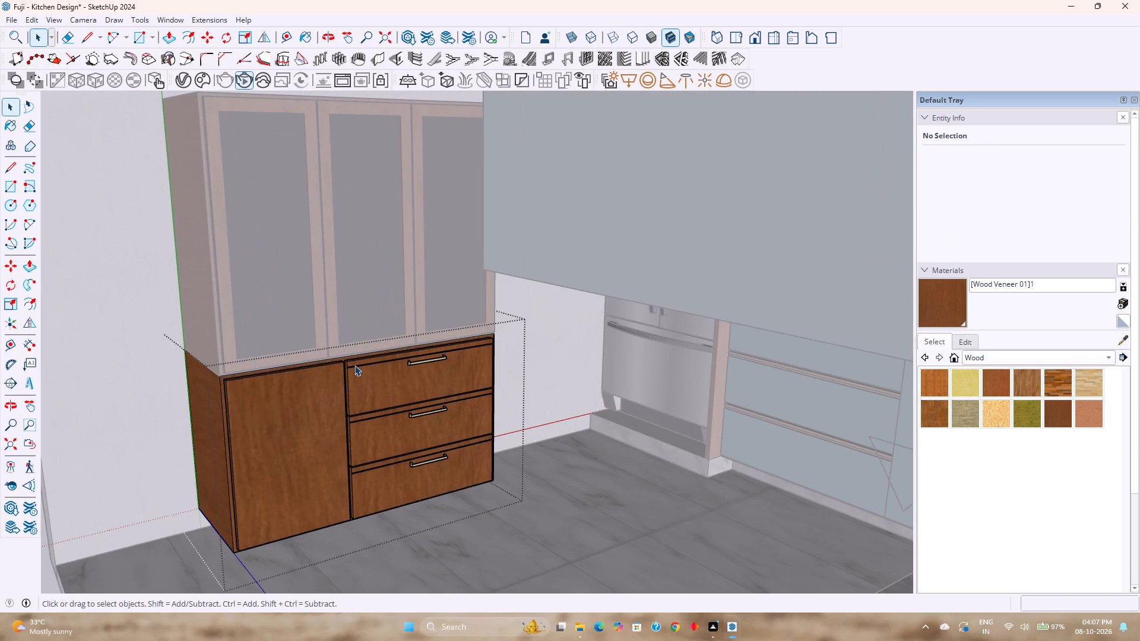
middle_click_drag(356, 362, 382, 418, "shift")
scroll(365, 375, "up", 4)
middle_click_drag(360, 371, 381, 452, "shift")
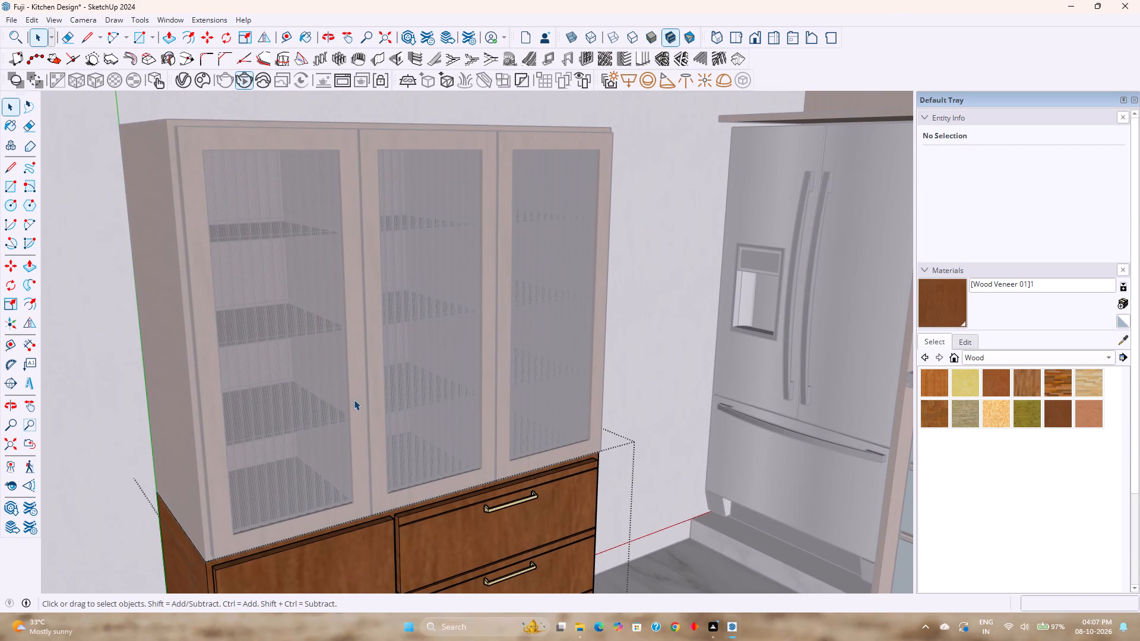
key("Escape")
middle_click_drag(358, 371, 312, 380)
middle_click_drag(199, 372, 372, 404, "shift")
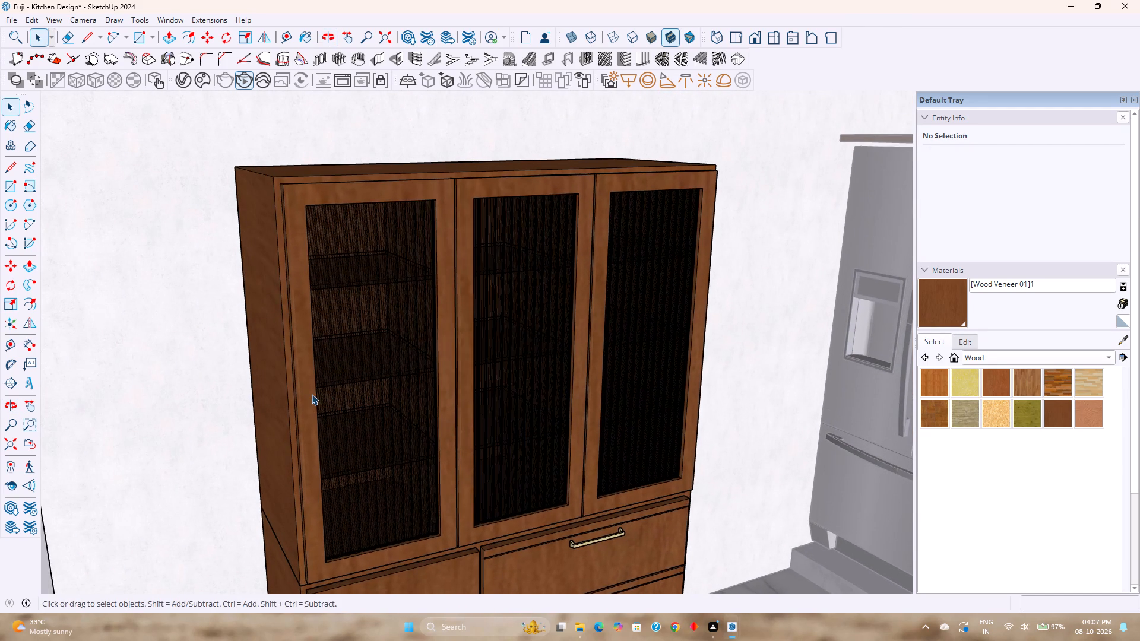
double_click(305, 395)
scroll(305, 395, "up", 7)
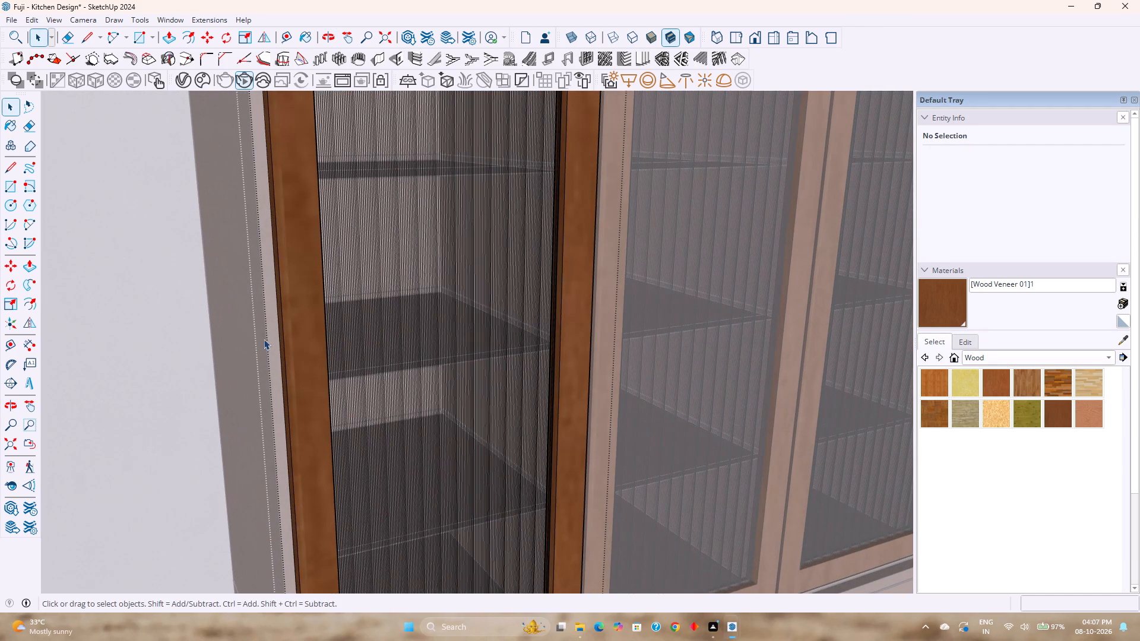
Download the slim black bar "handle" model (22 KB) from the 3D Warehouse handles results directly into the model.
left_click(158, 18)
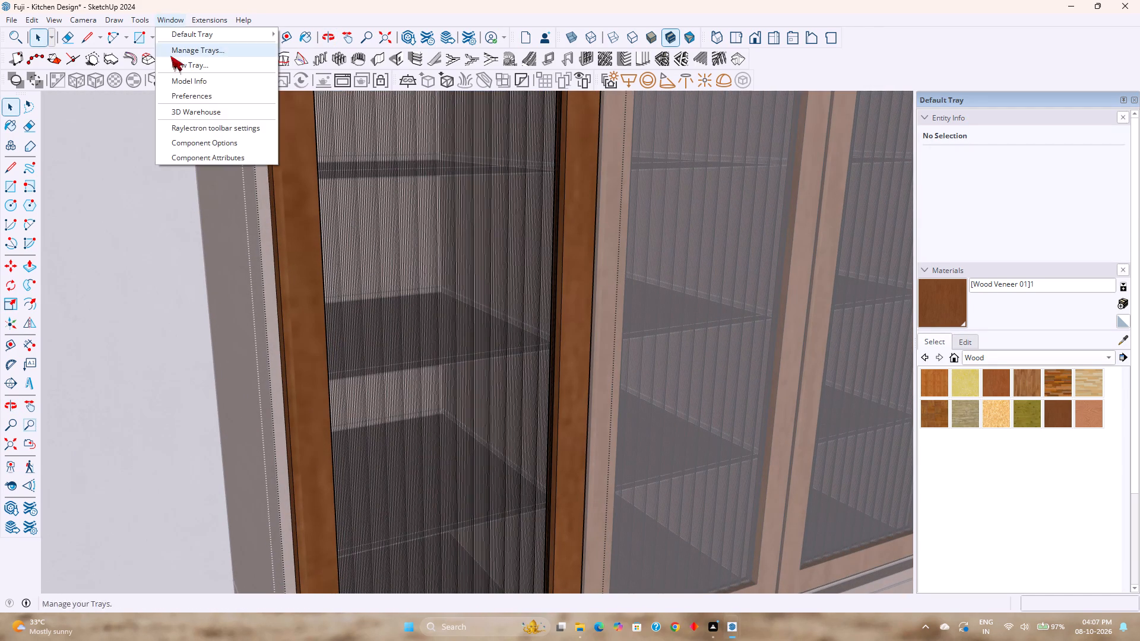
left_click(173, 109)
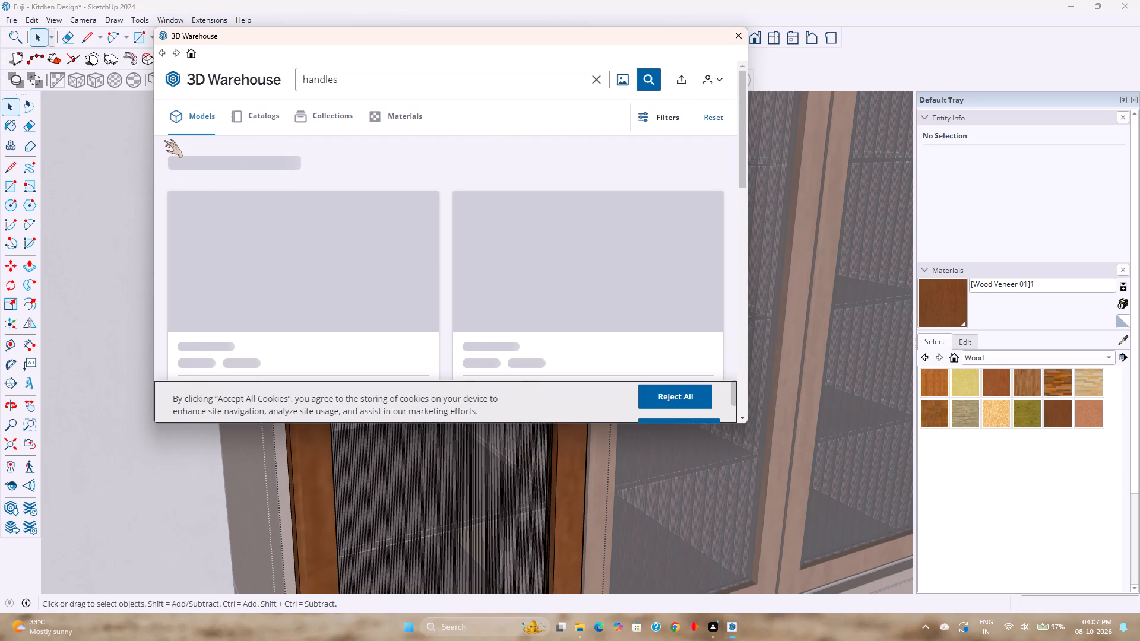
scroll(429, 304, "down", 6)
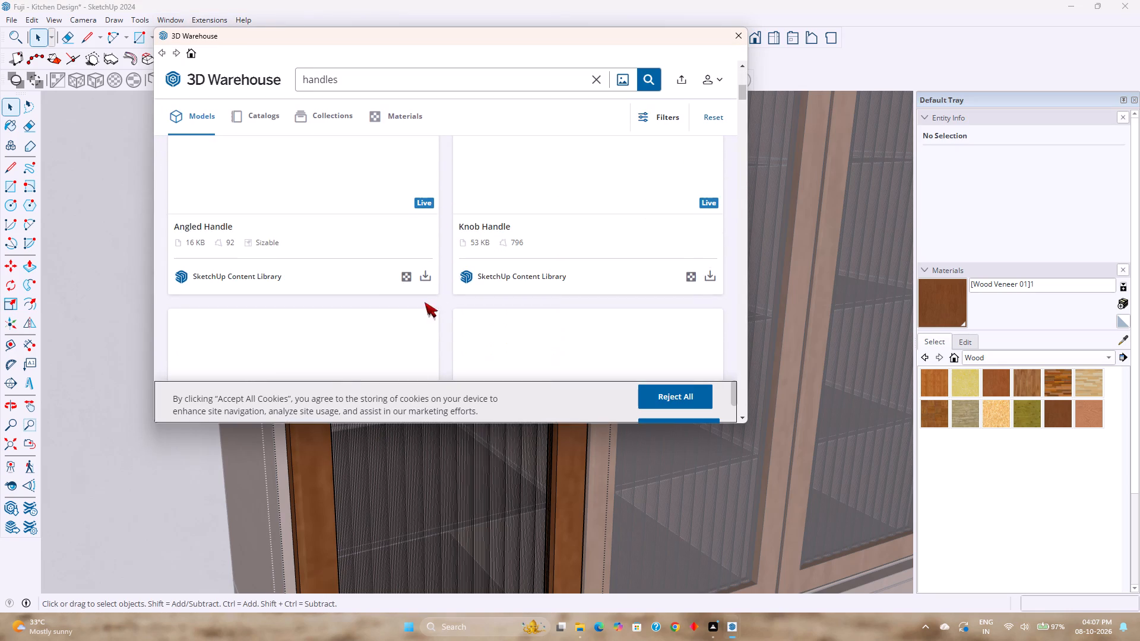
scroll(374, 293, "down", 6)
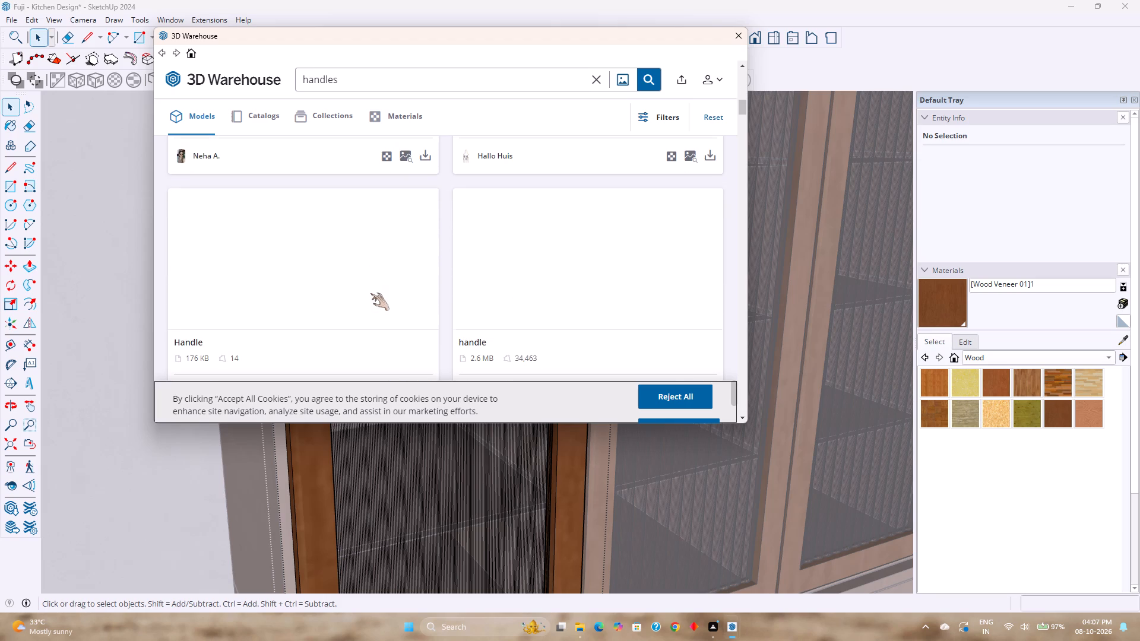
scroll(368, 293, "down", 6)
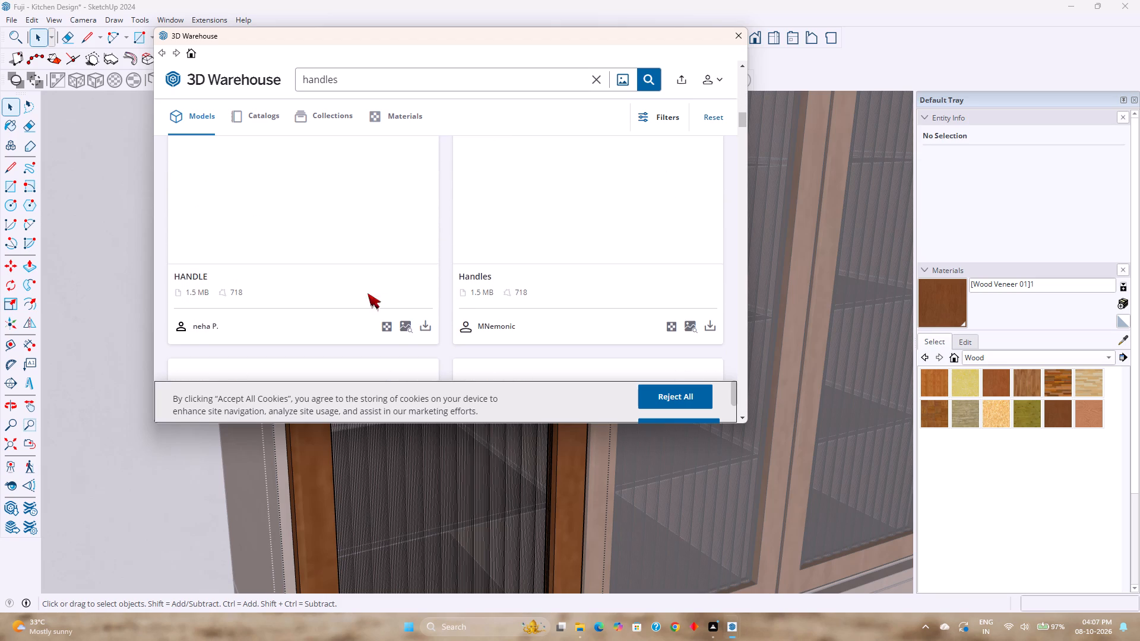
scroll(368, 293, "down", 6)
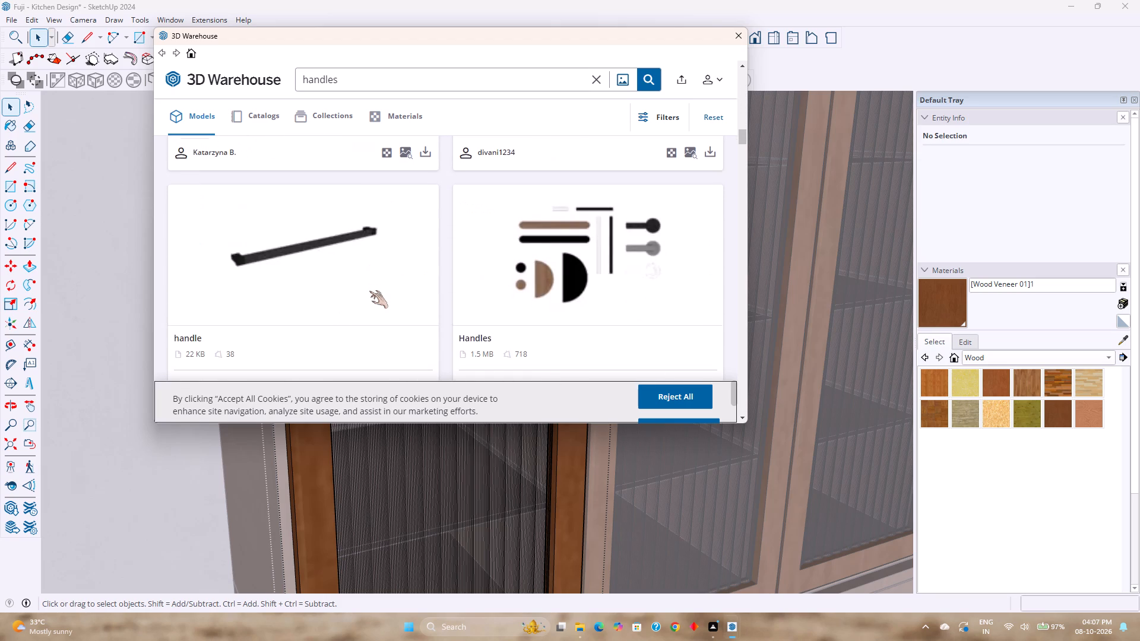
scroll(369, 291, "down", 5)
scroll(368, 291, "up", 1)
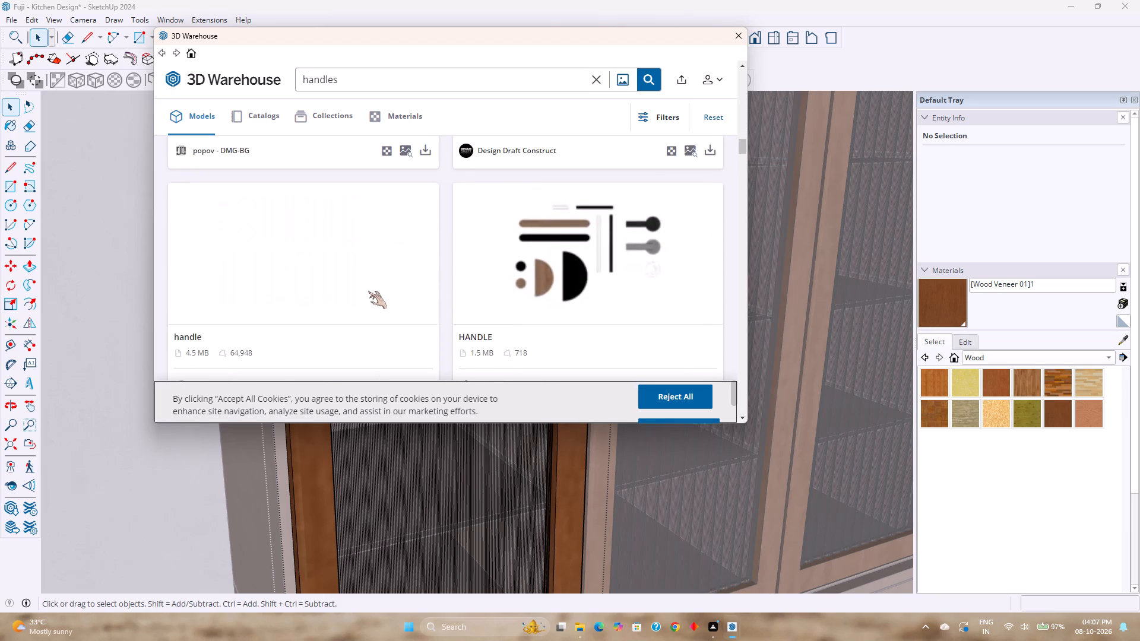
scroll(368, 291, "up", 4)
scroll(368, 292, "down", 3)
left_click(425, 217)
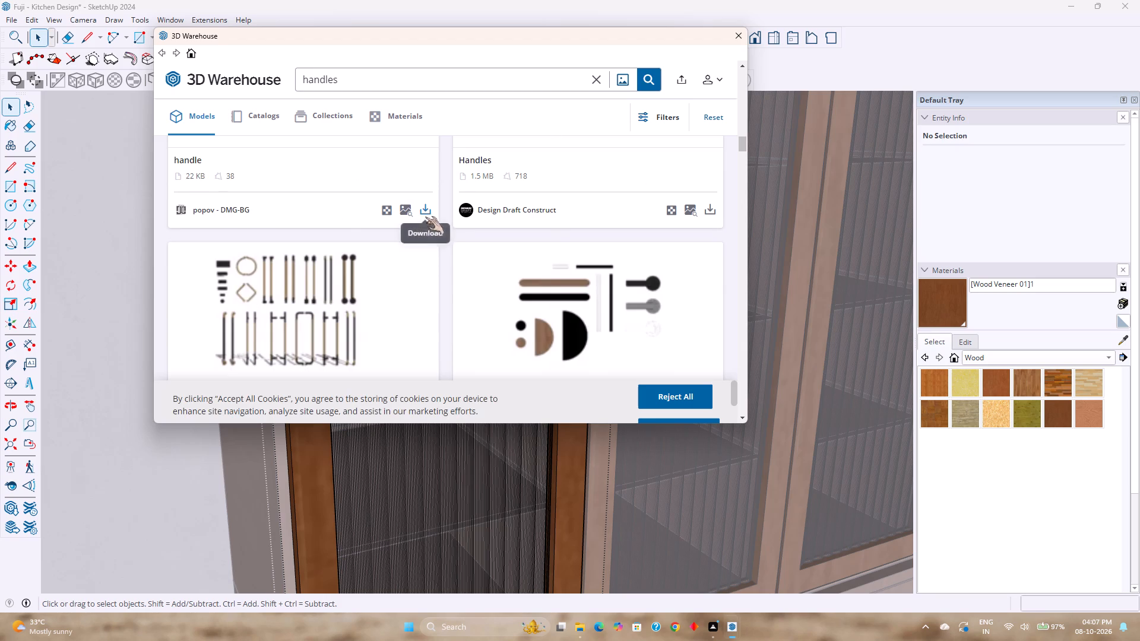
left_click(410, 239)
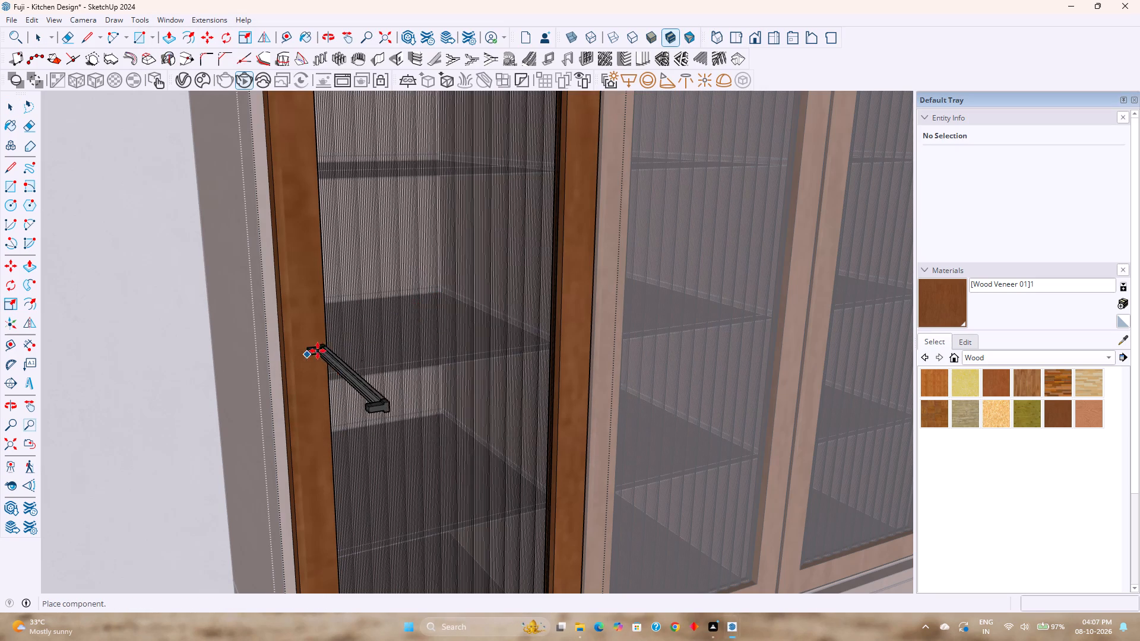
Place the downloaded bar handle on the outer stile of the leftmost fluted-glass door.
middle_click_drag(312, 324, 399, 519)
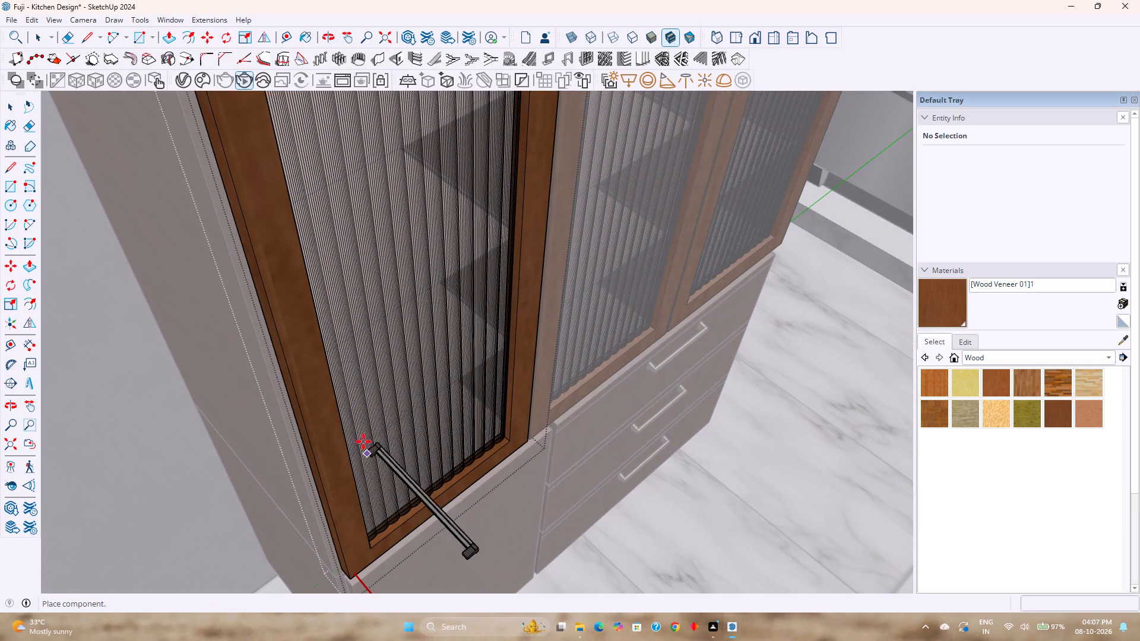
left_click(296, 326)
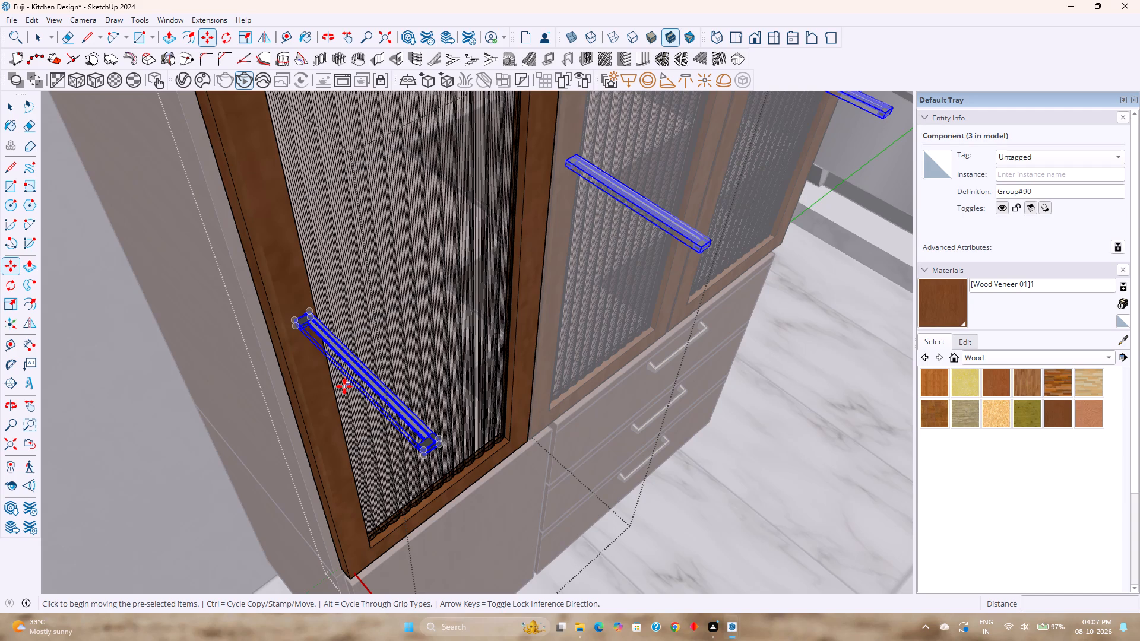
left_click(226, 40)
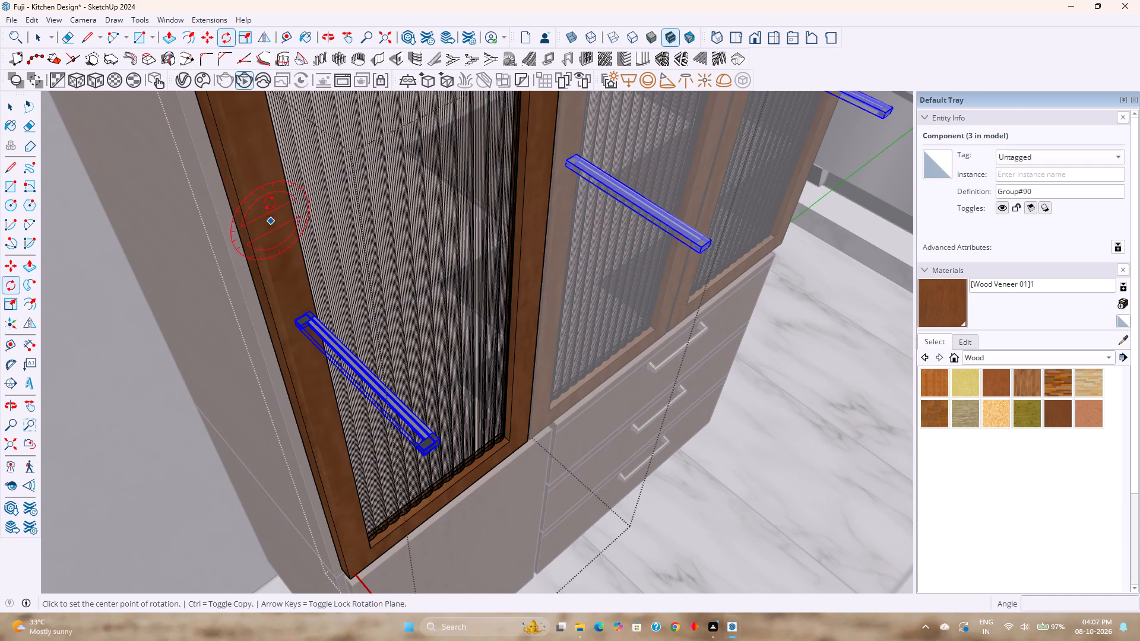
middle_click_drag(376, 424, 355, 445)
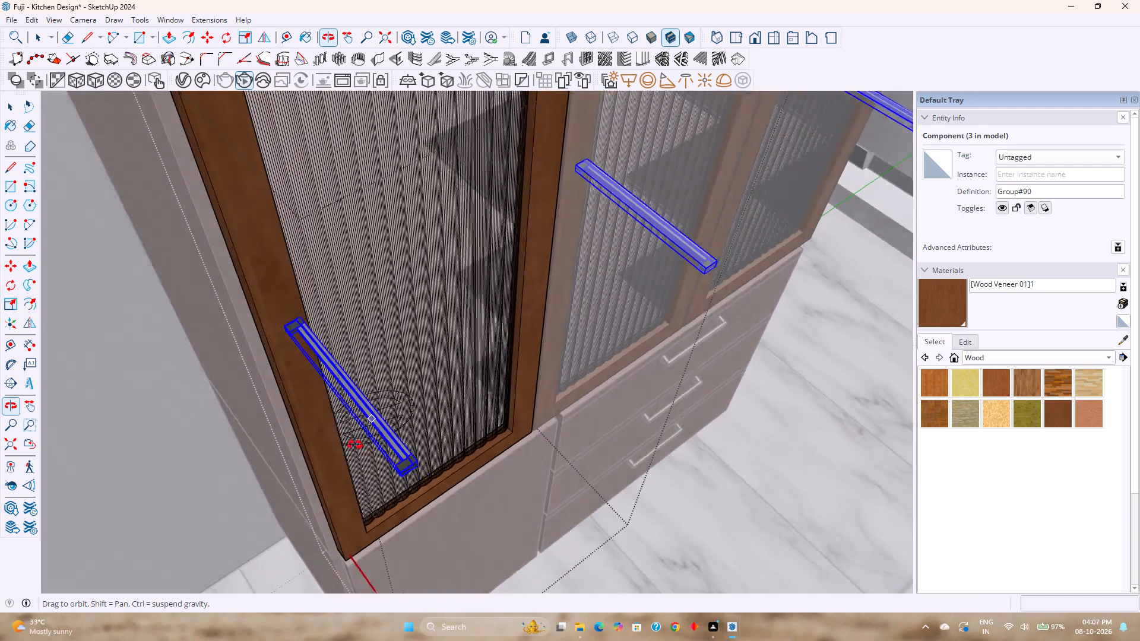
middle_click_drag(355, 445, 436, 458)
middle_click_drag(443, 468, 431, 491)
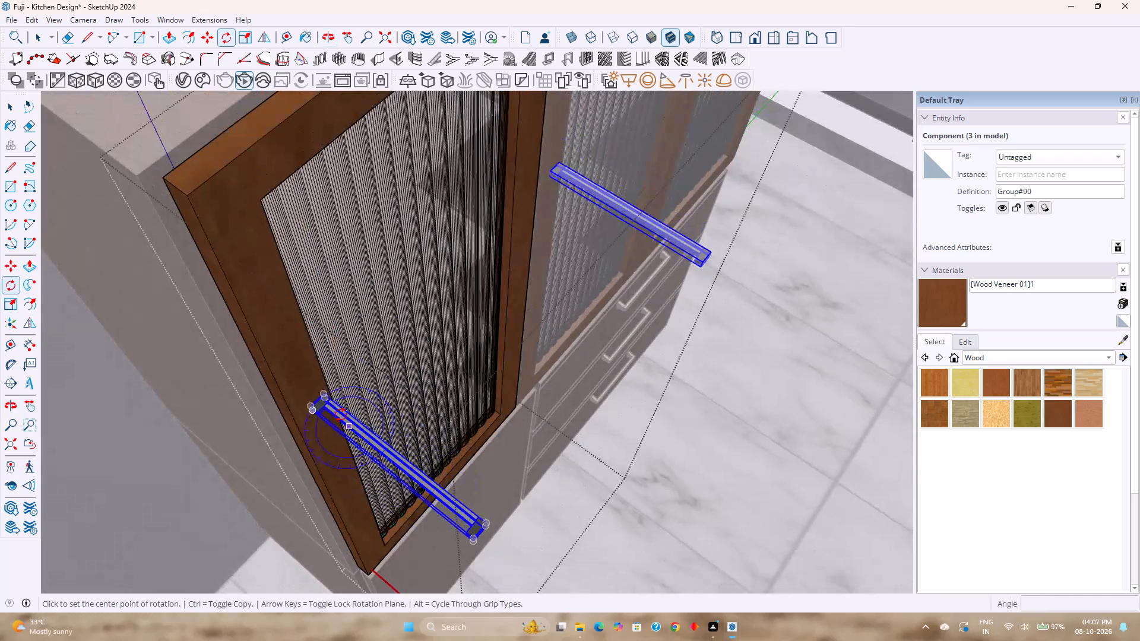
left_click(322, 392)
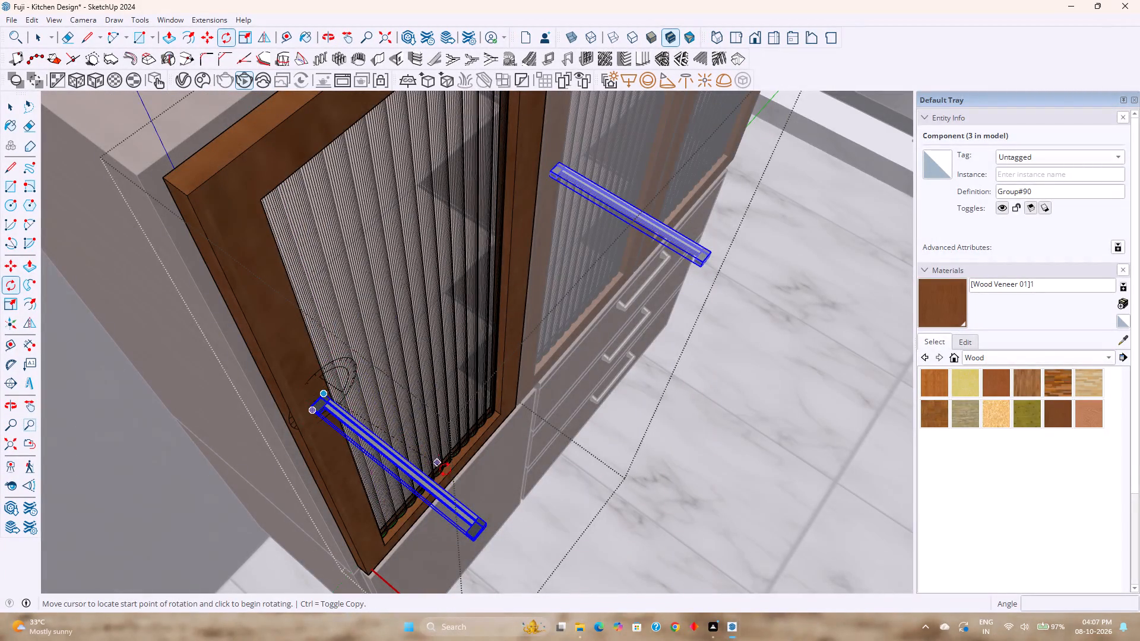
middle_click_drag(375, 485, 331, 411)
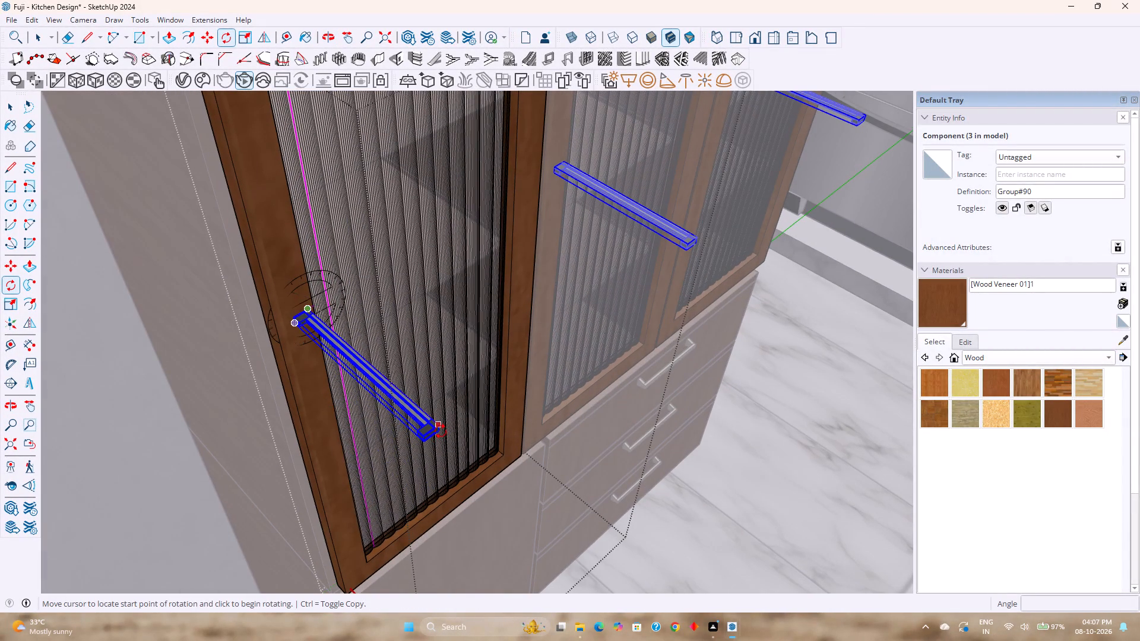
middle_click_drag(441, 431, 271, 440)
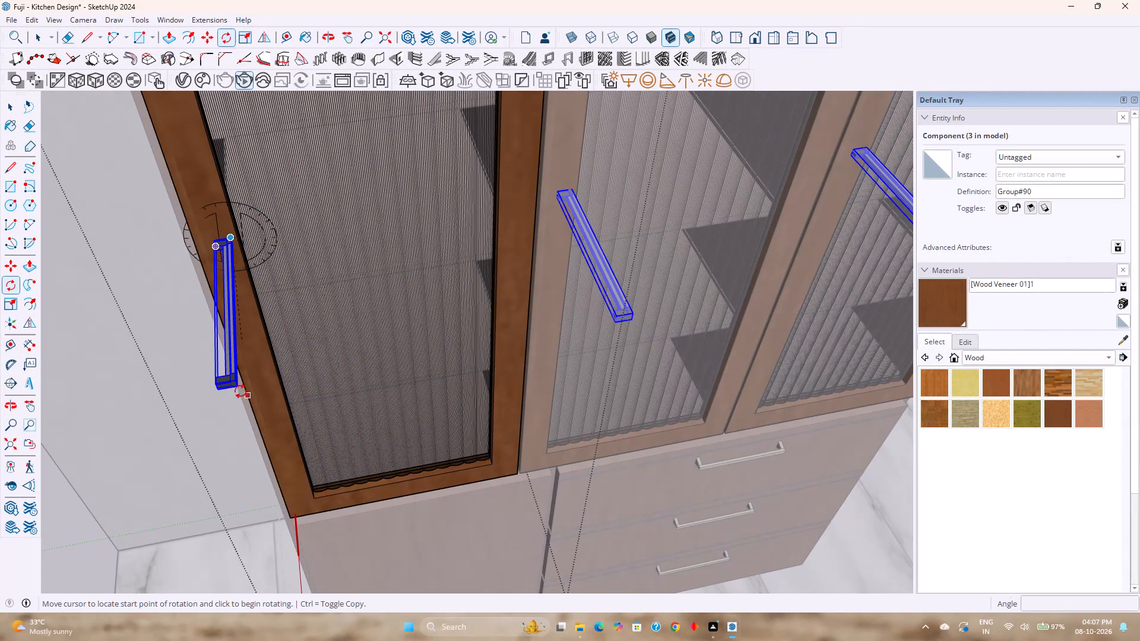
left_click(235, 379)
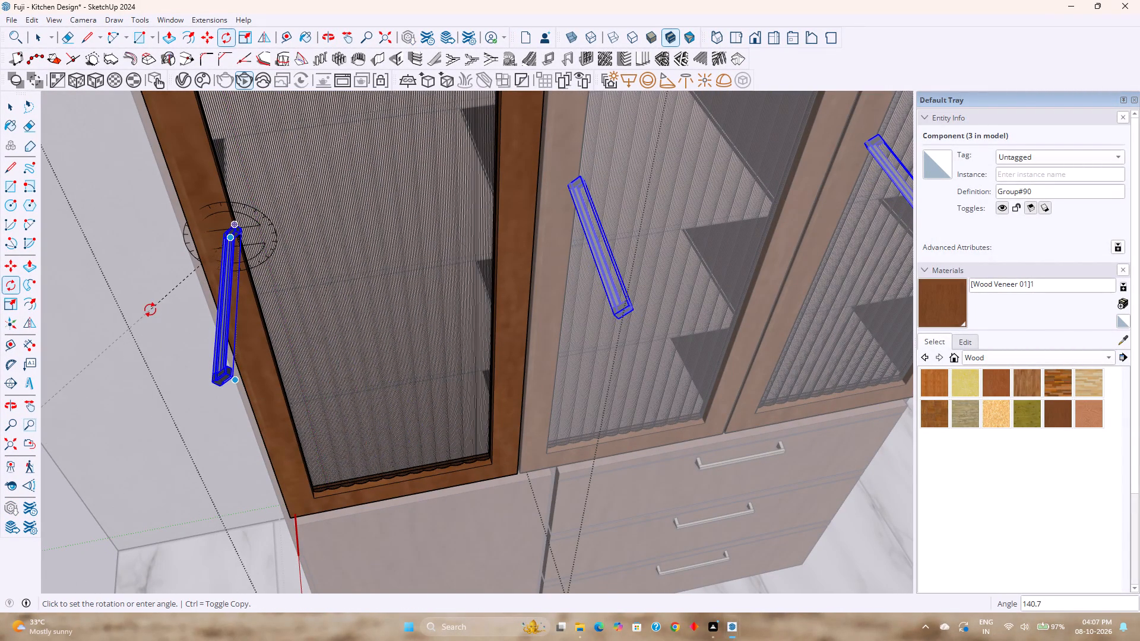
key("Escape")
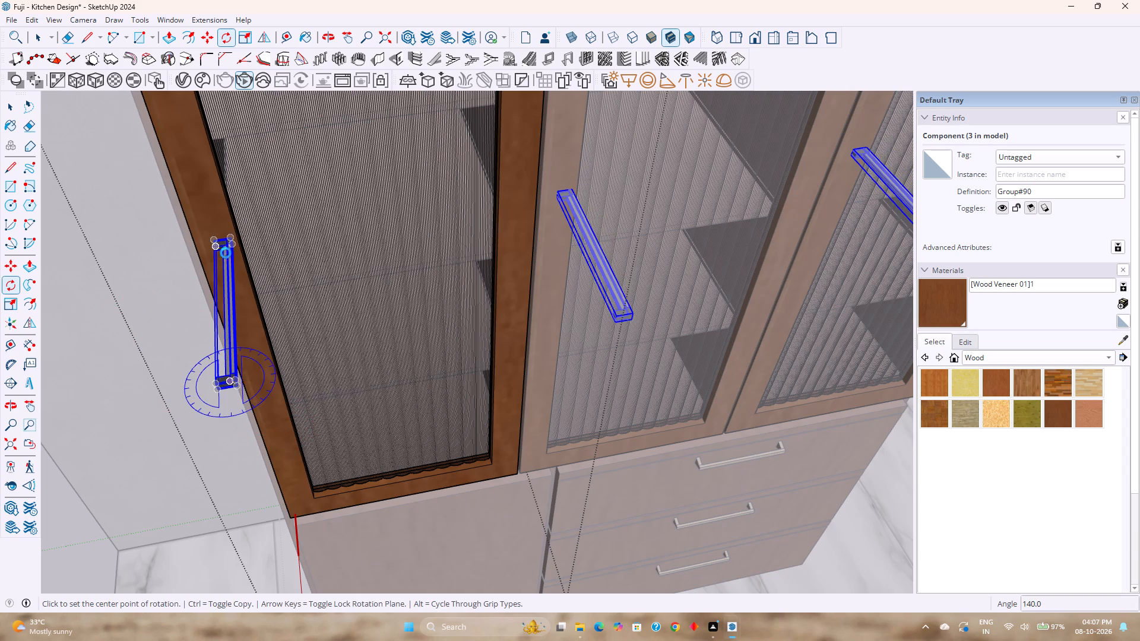
Rotate the bar handle 90° about the green axis from its door-end corner, standing it upright along the stile.
scroll(219, 398, "up", 5)
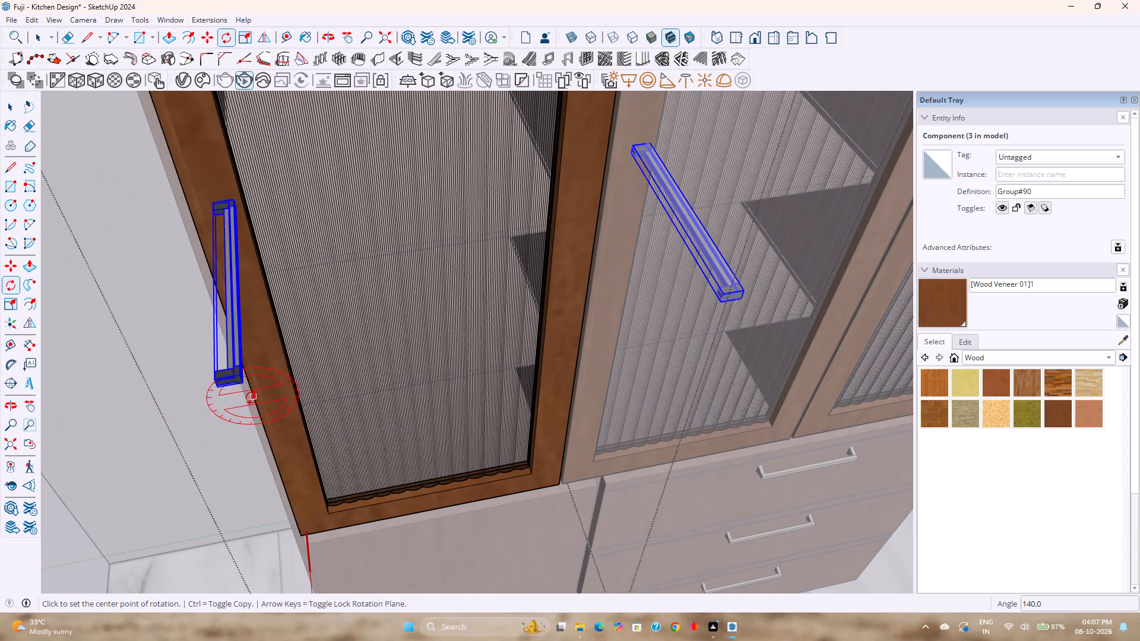
middle_click_drag(262, 362, 232, 376)
middle_click_drag(280, 379, 309, 494, "shift")
middle_click_drag(305, 487, 265, 423)
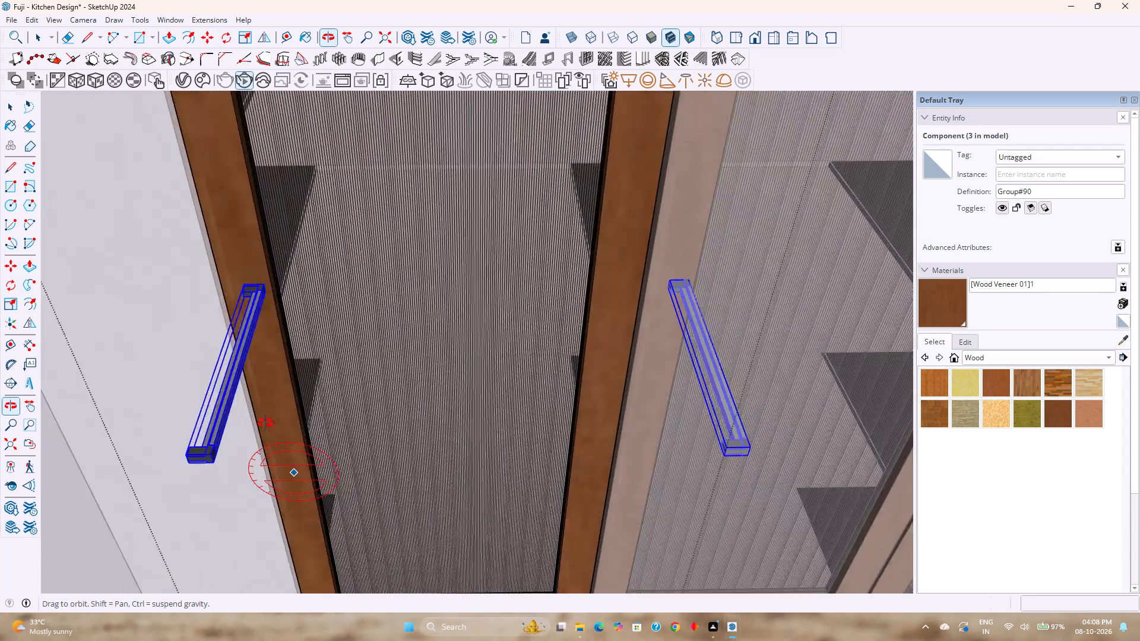
middle_click_drag(265, 423, 223, 325)
middle_click_drag(236, 303, 309, 461, "shift")
middle_click_drag(312, 468, 248, 375)
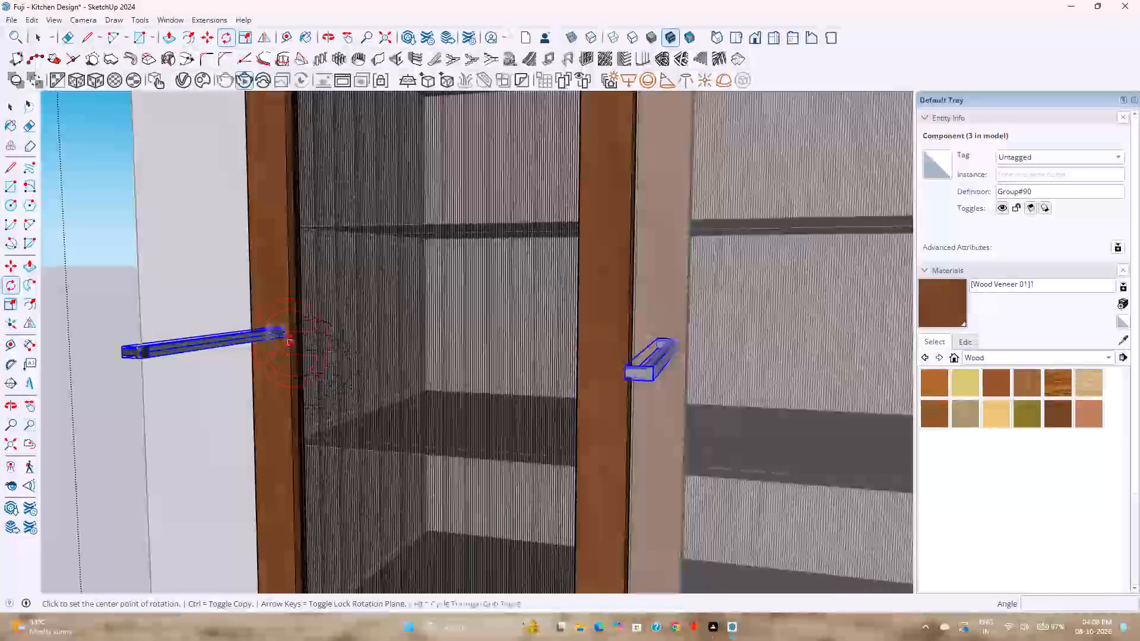
key("Left")
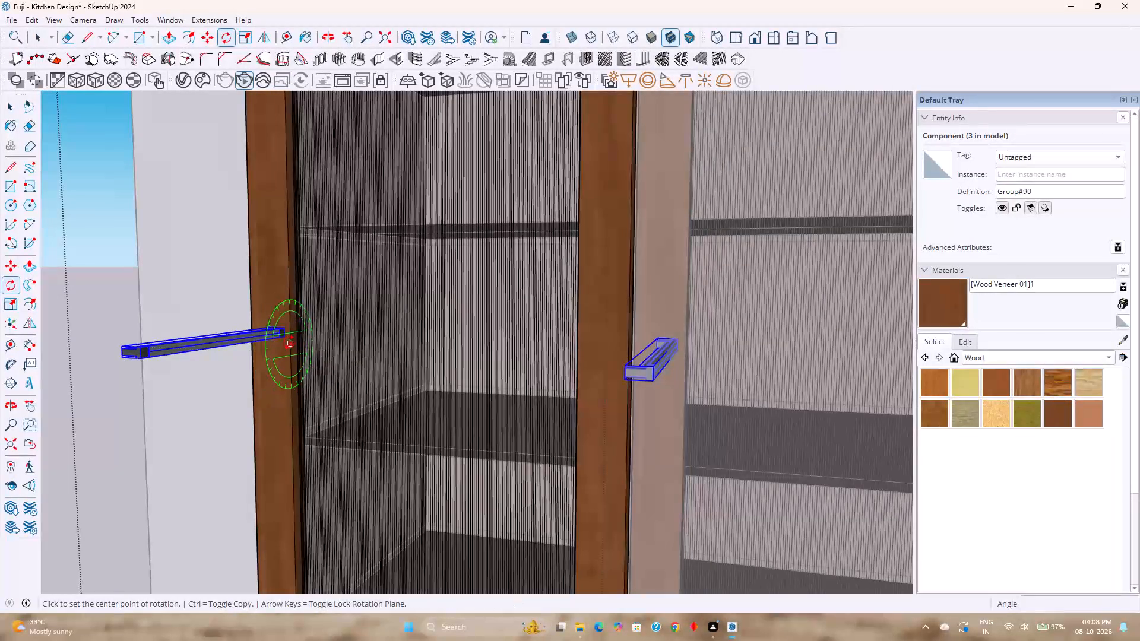
left_click(284, 335)
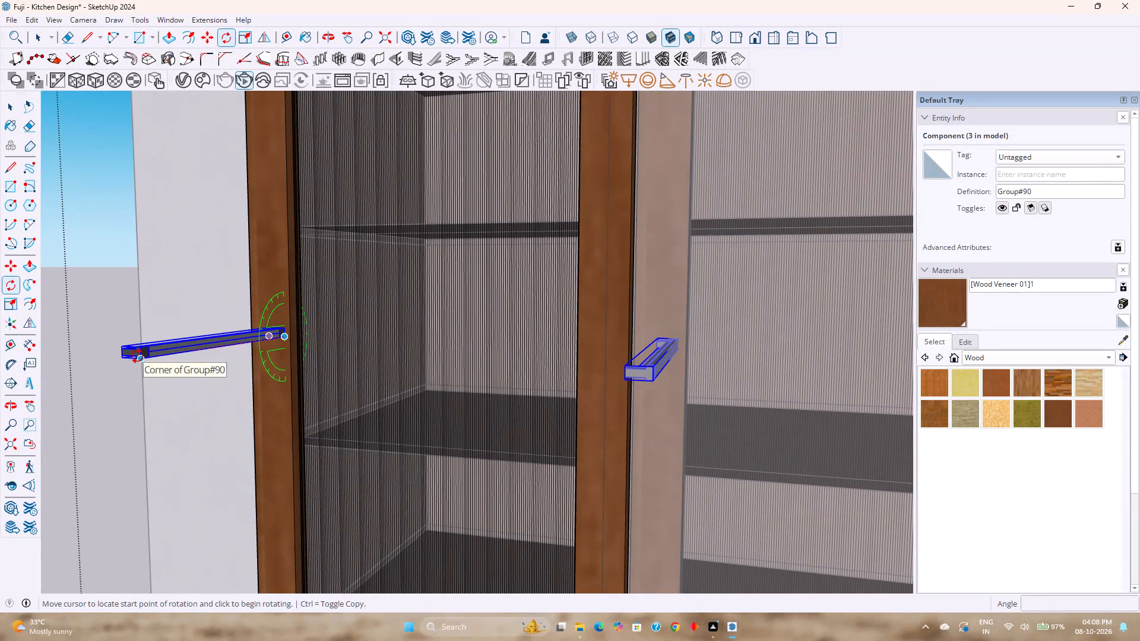
left_click(137, 356)
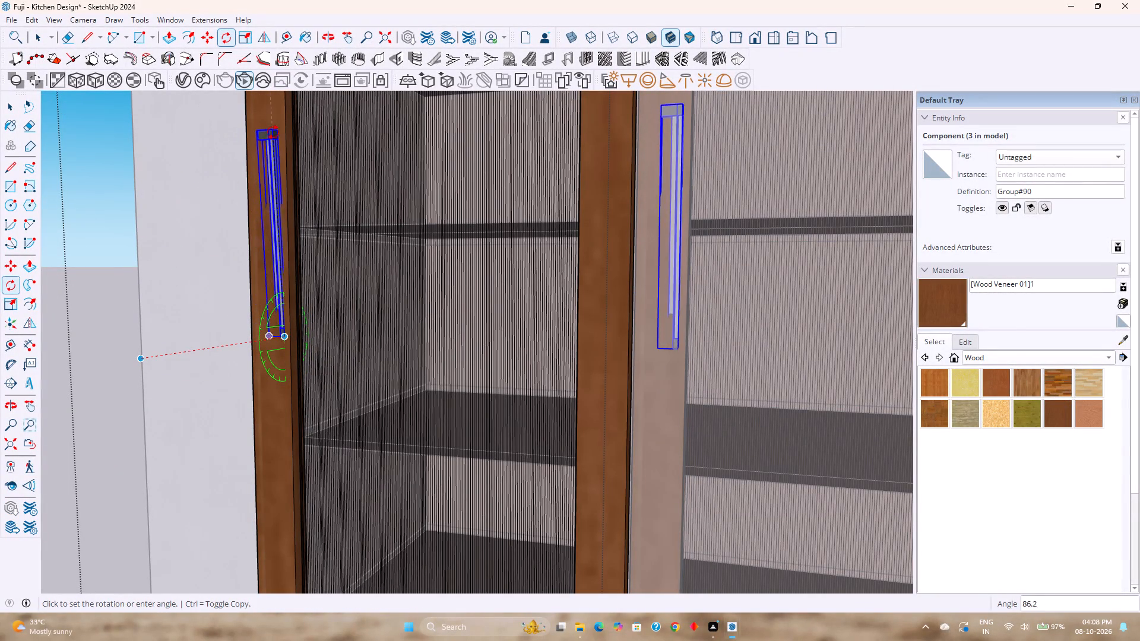
key("9")
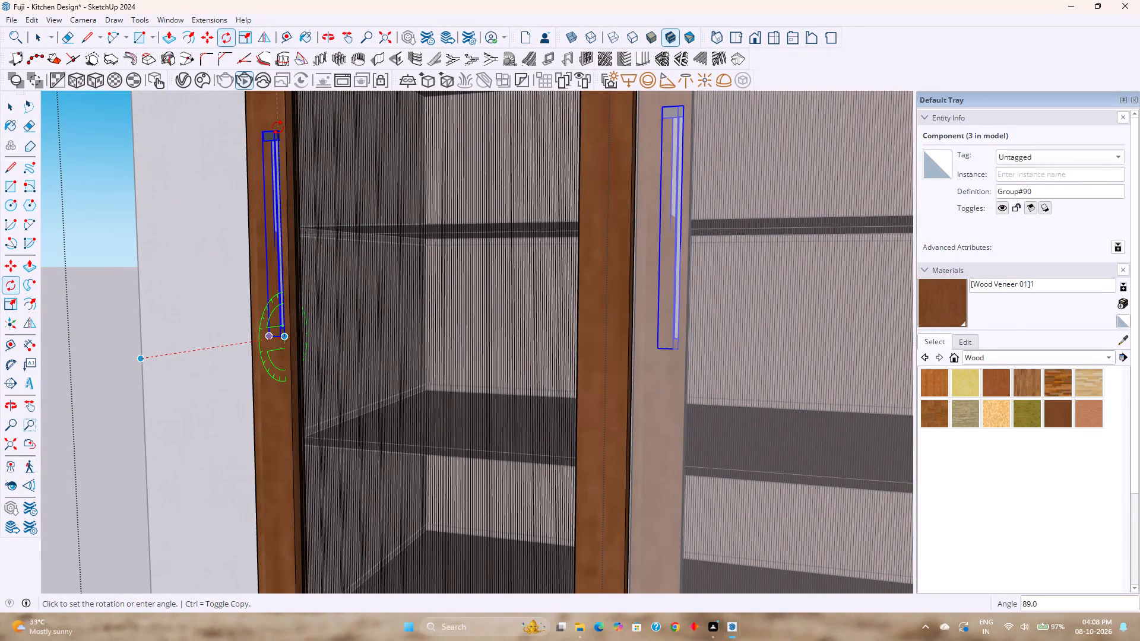
key("0")
key("Return")
Rotate the upright bar handle 90° about the vertical axis from its lower corner so its grip faces outward.
scroll(290, 145, "up", 1)
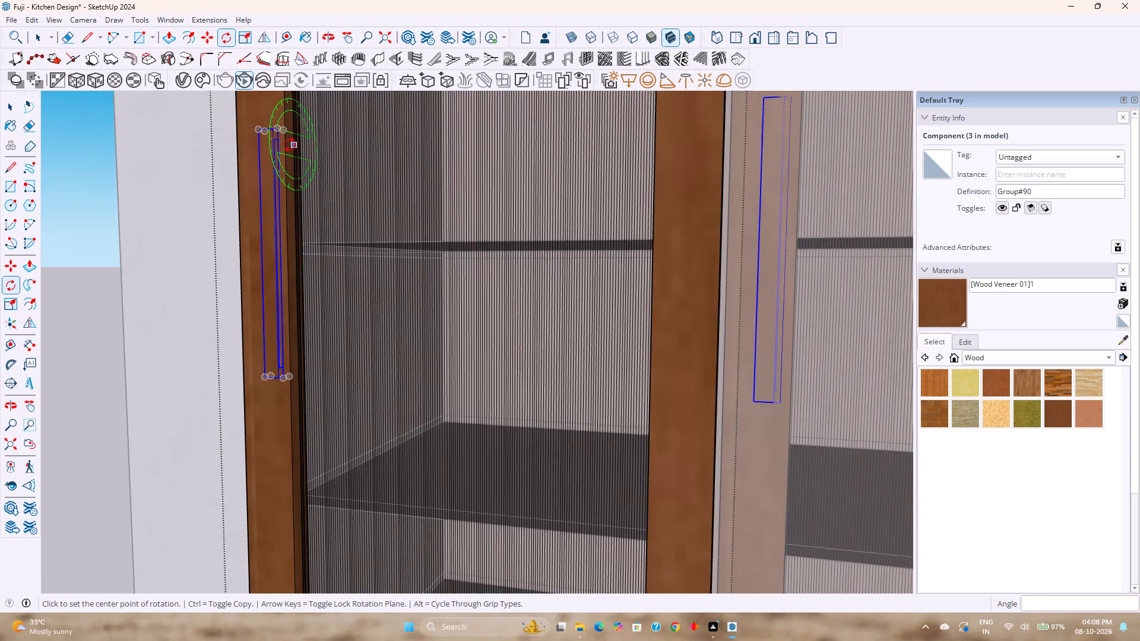
scroll(290, 145, "up", 1)
middle_click_drag(290, 149, 301, 273)
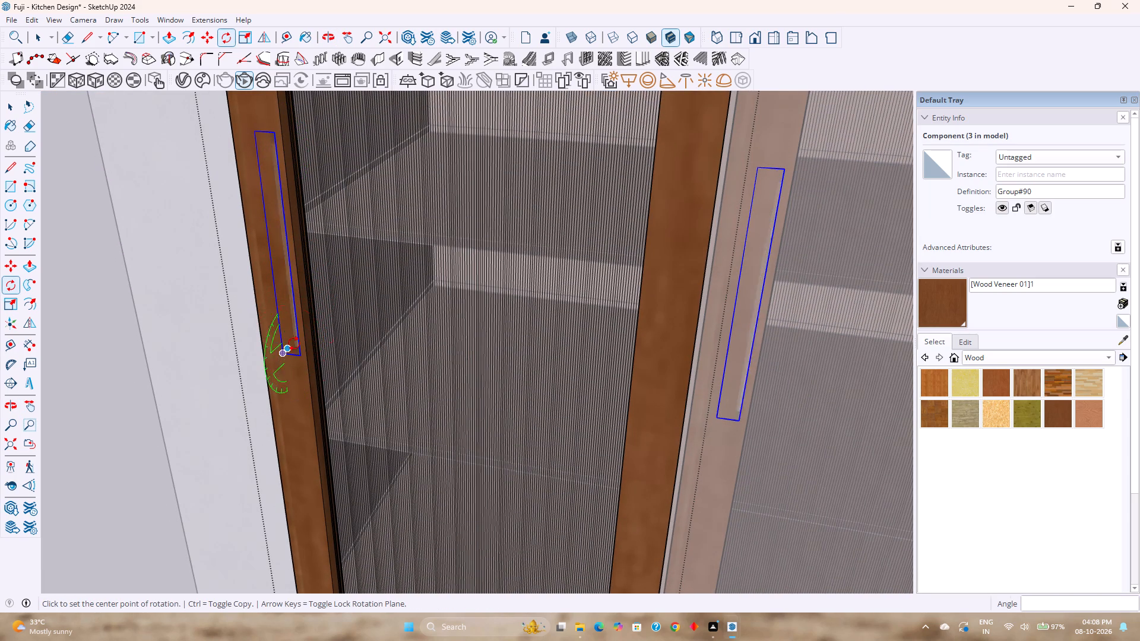
key("Up")
left_click(281, 356)
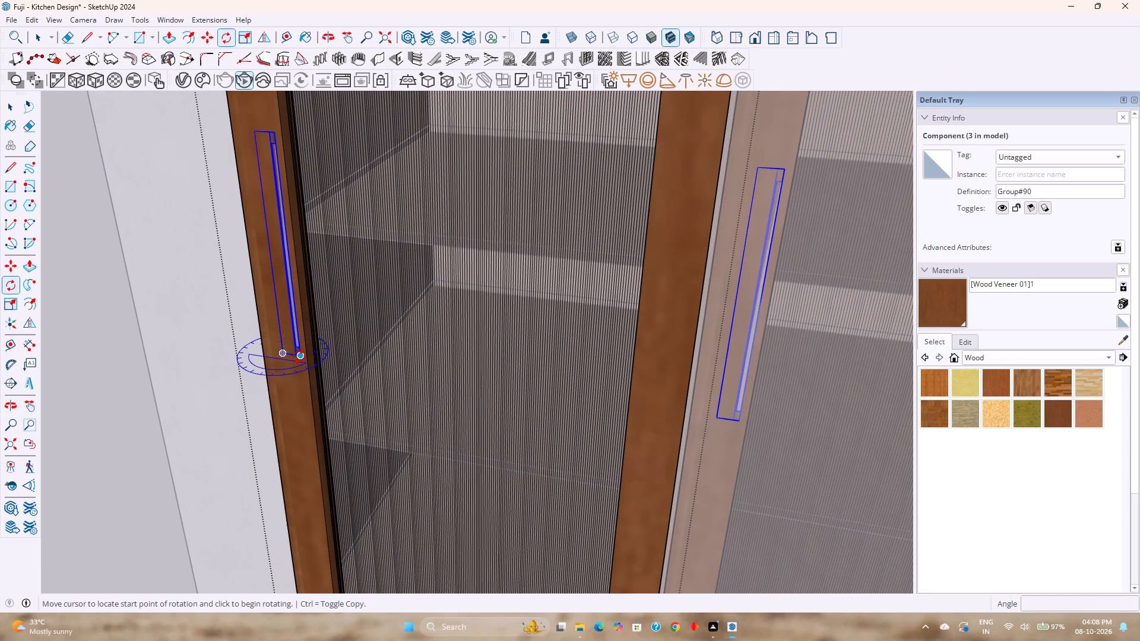
left_click(299, 357)
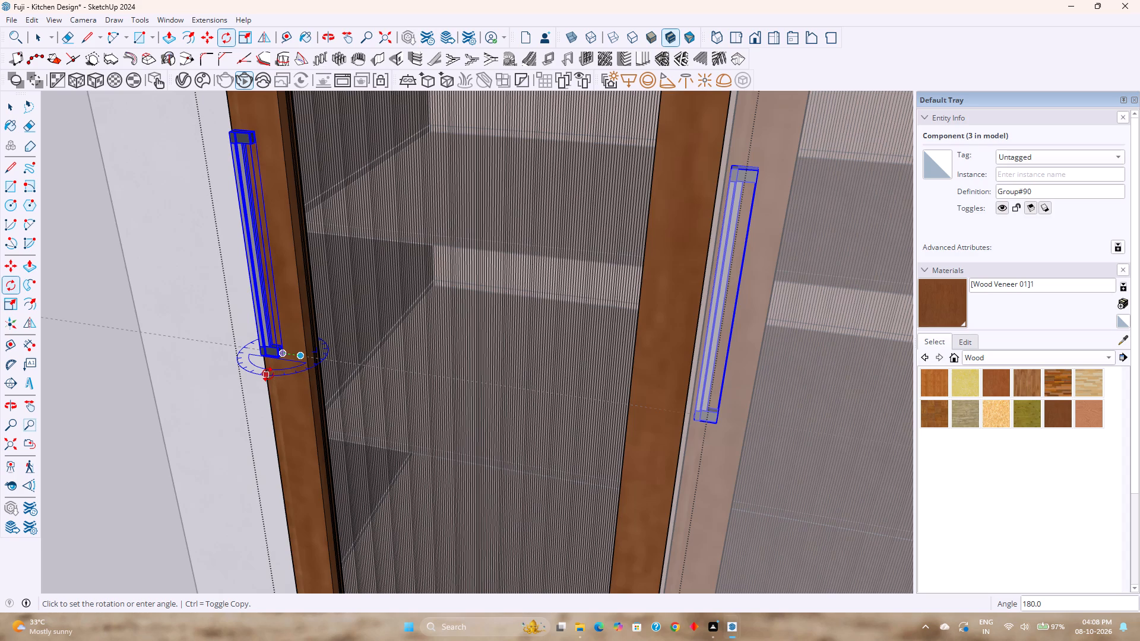
key("9")
key("0")
key("Return")
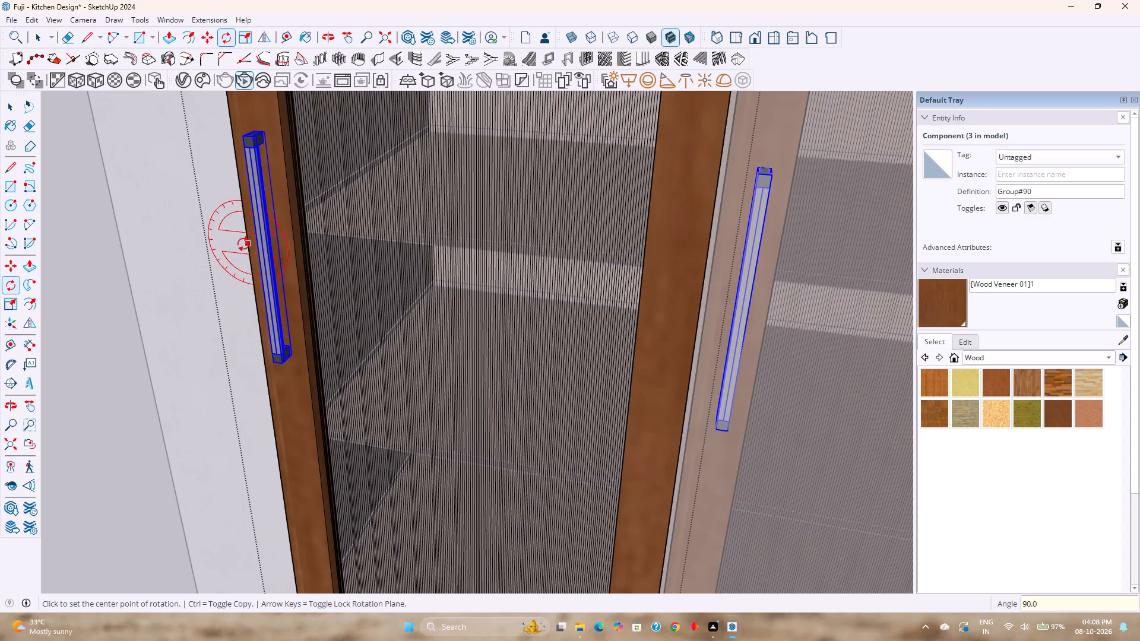
key("space")
Move the upright bar handle about 9 in down the outer stile of the leftmost fluted-glass door.
scroll(226, 213, "up", 2)
middle_click_drag(239, 231, 251, 411, "shift")
scroll(251, 411, "up", 1, "shift")
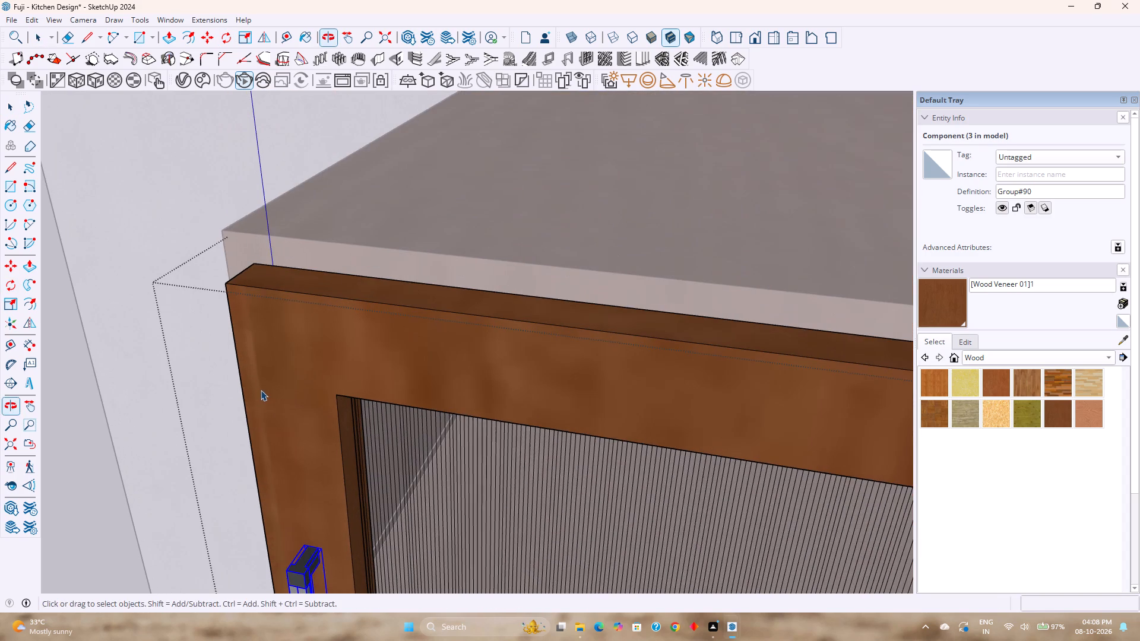
middle_click_drag(271, 480, 288, 350, "shift")
scroll(289, 344, "down", 6)
middle_click_drag(309, 420, 343, 295, "shift")
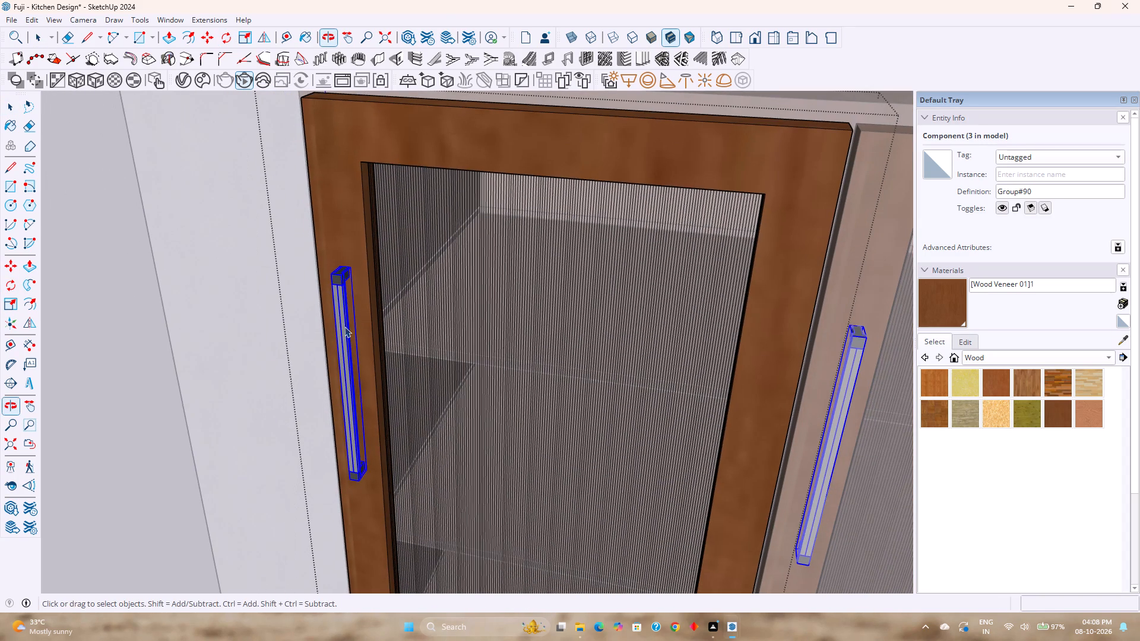
key("m")
left_click(353, 265)
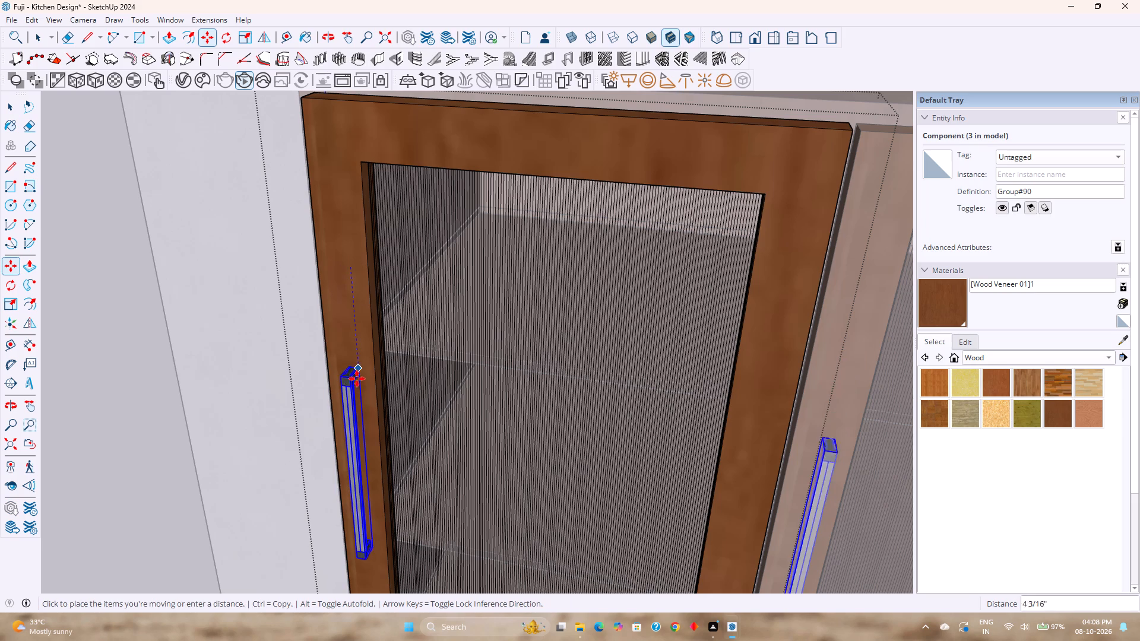
middle_click_drag(360, 411, 358, 312, "shift")
scroll(357, 310, "down", 4)
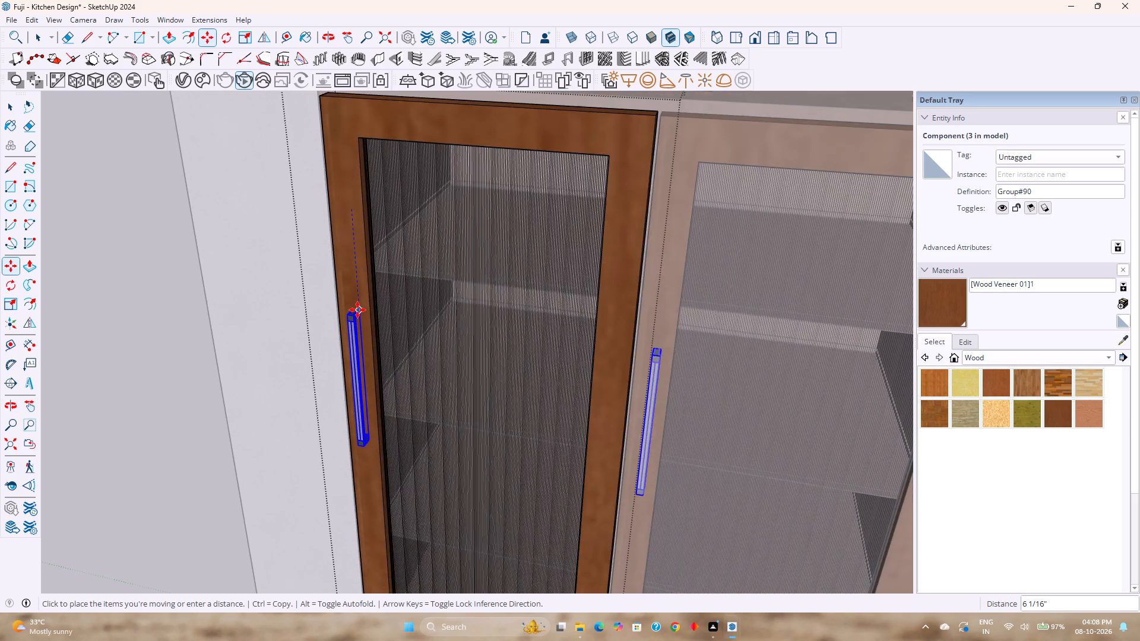
scroll(357, 310, "down", 5)
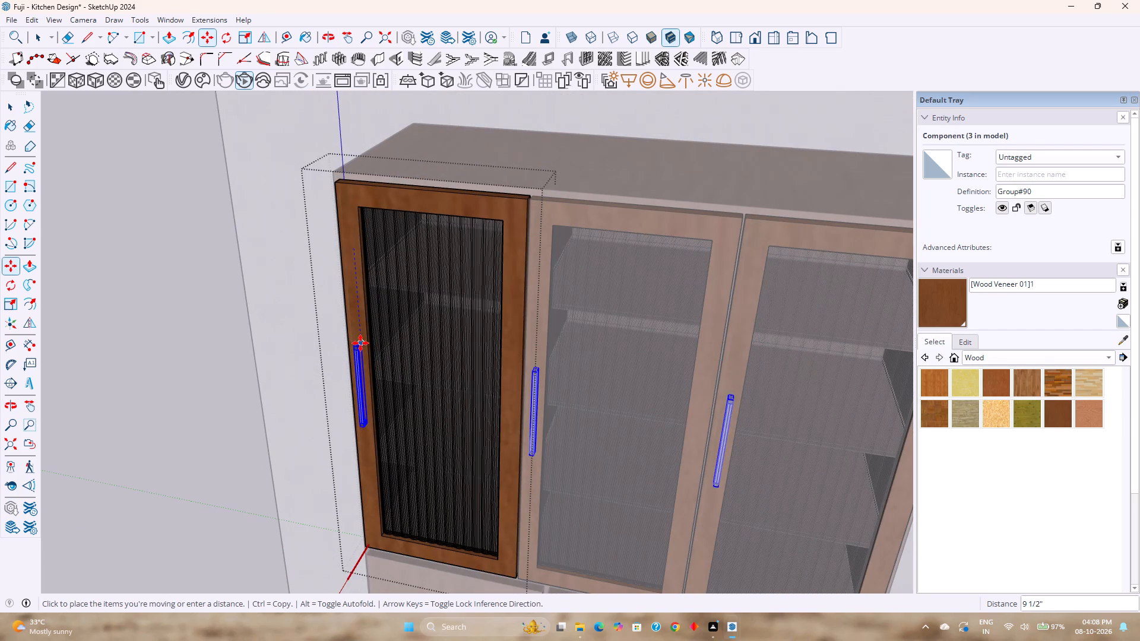
left_click(360, 339)
key("Escape")
key("Escape")
key("space")
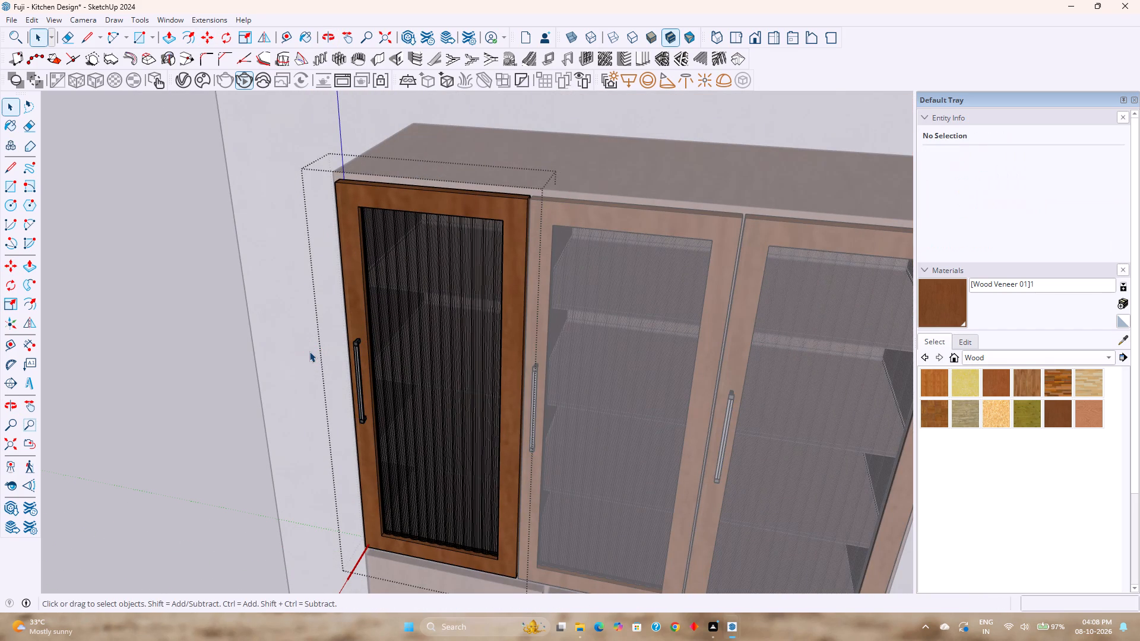
key("Escape")
Save the kitchen model.
scroll(313, 350, "down", 1)
middle_click_drag(313, 350, 352, 291)
scroll(354, 288, "down", 2)
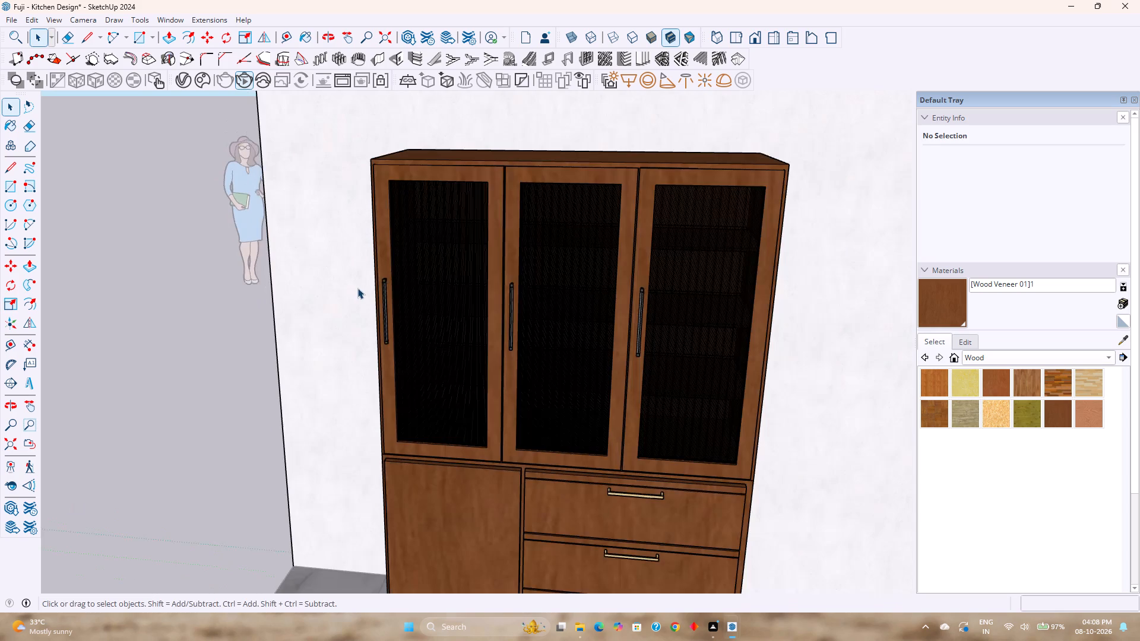
middle_click_drag(380, 284, 407, 259)
left_click(9, 444)
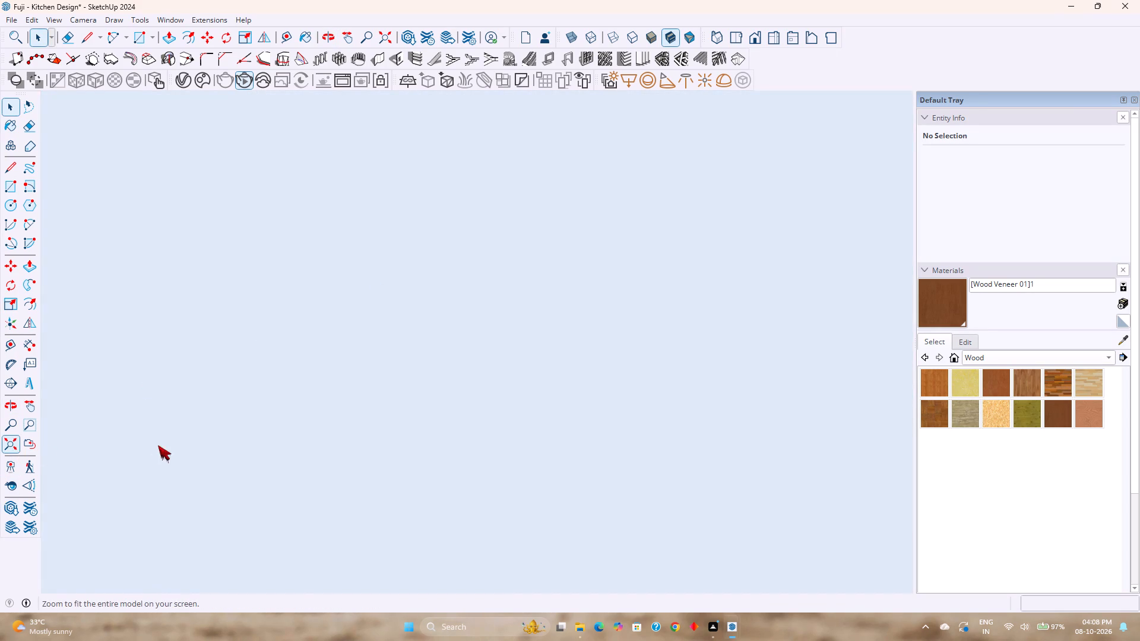
middle_click_drag(218, 376, 491, 383)
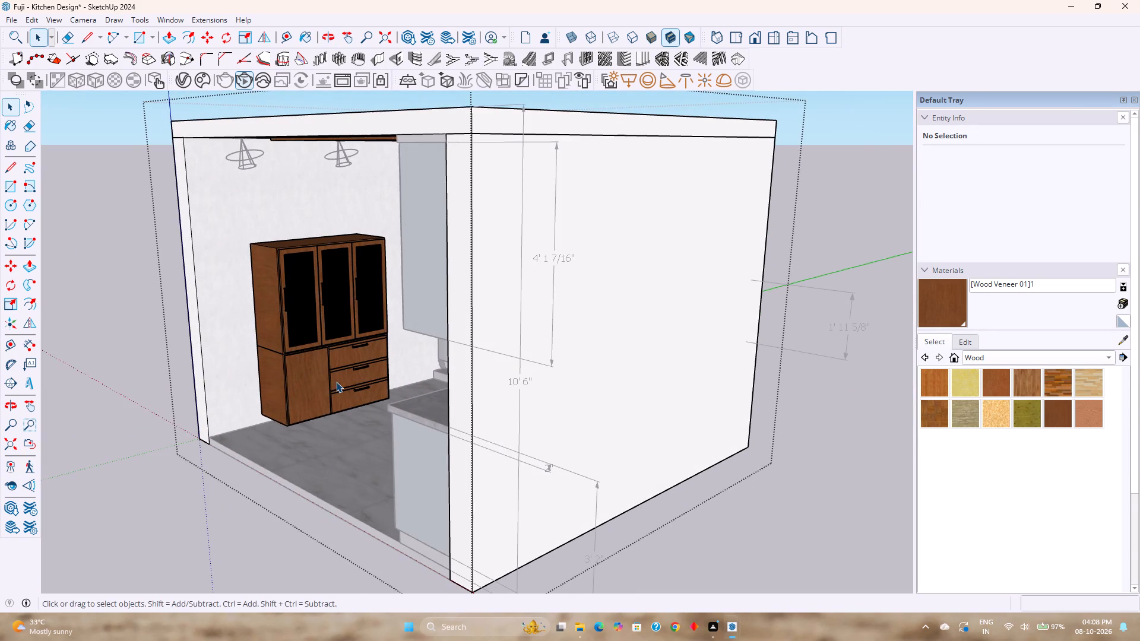
key("Escape")
middle_click_drag(328, 392, 428, 394)
key("ctrl+s")
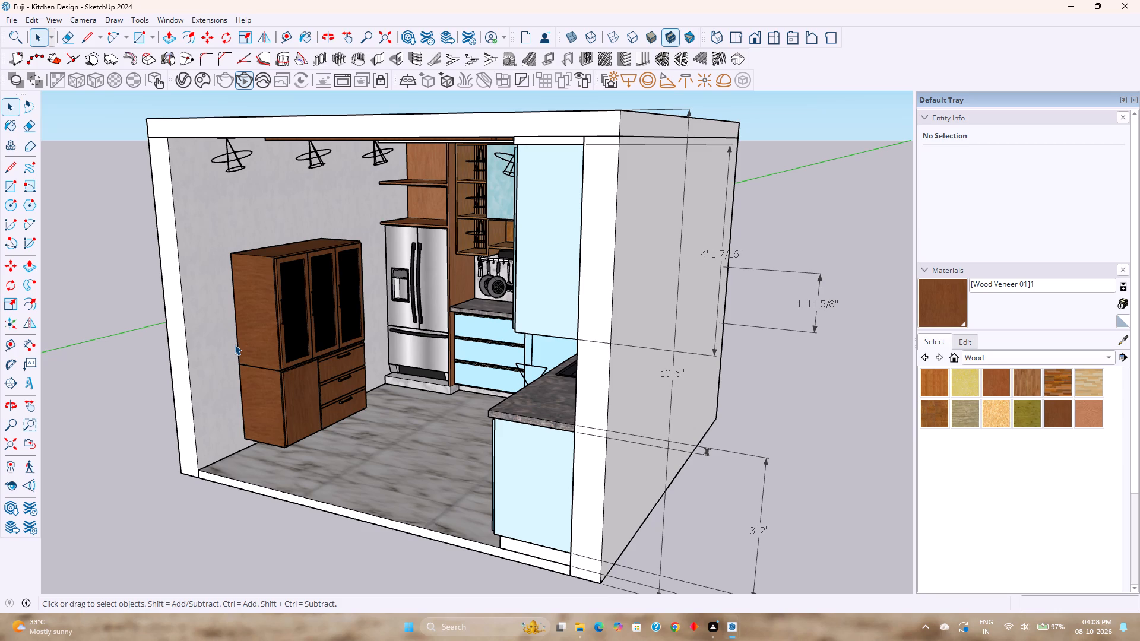
Examine the freestanding cabinet and its door and drawer handles from several angles inside the kitchen.
scroll(220, 297, "up", 5)
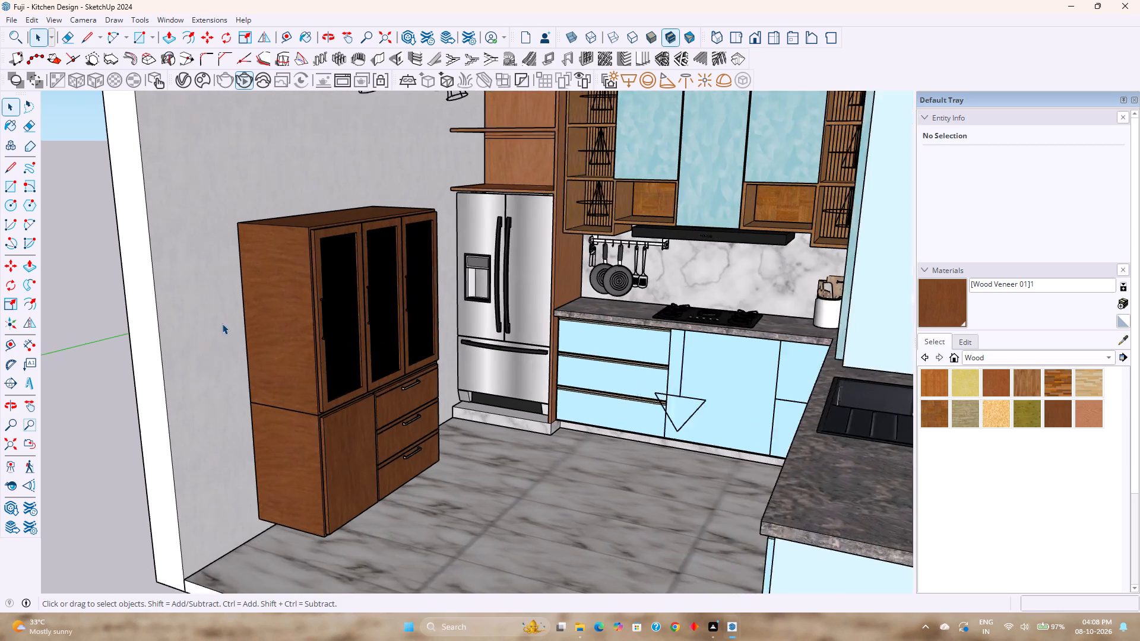
scroll(222, 323, "up", 1)
middle_click(334, 323)
scroll(333, 319, "up", 2)
middle_click_drag(336, 322, 334, 329)
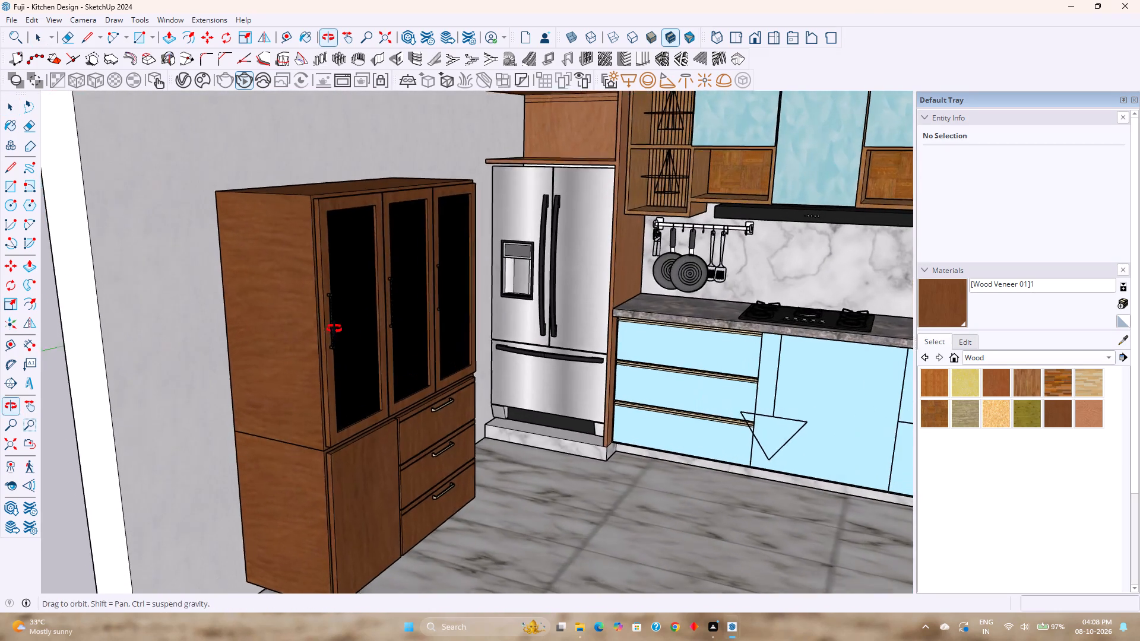
middle_click_drag(334, 329, 238, 320)
scroll(223, 328, "down", 1)
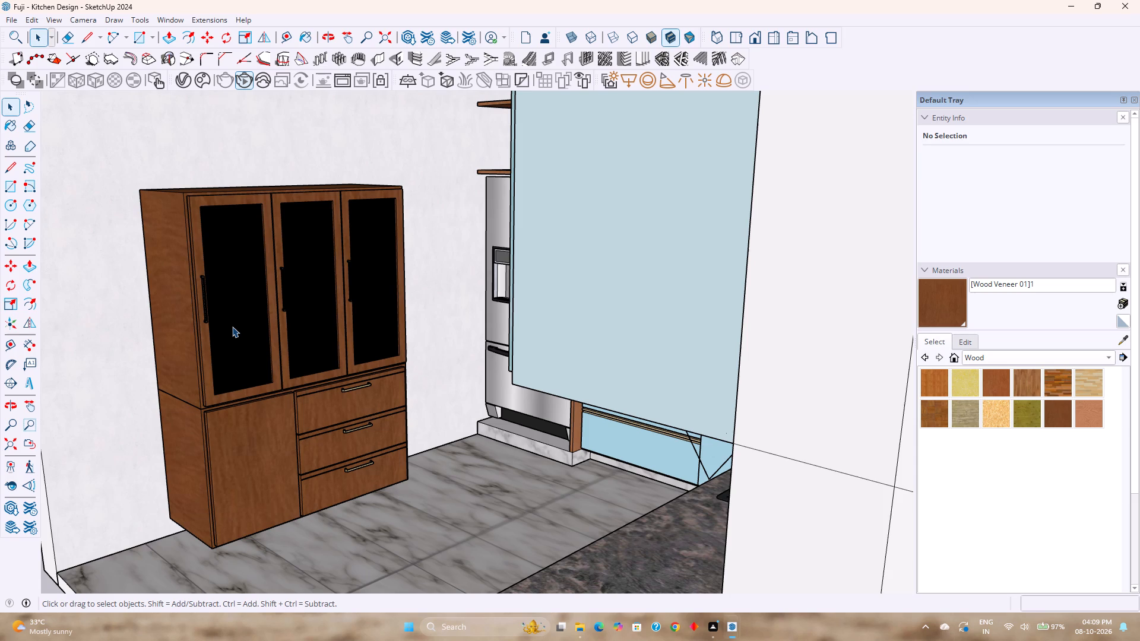
scroll(258, 310, "down", 3)
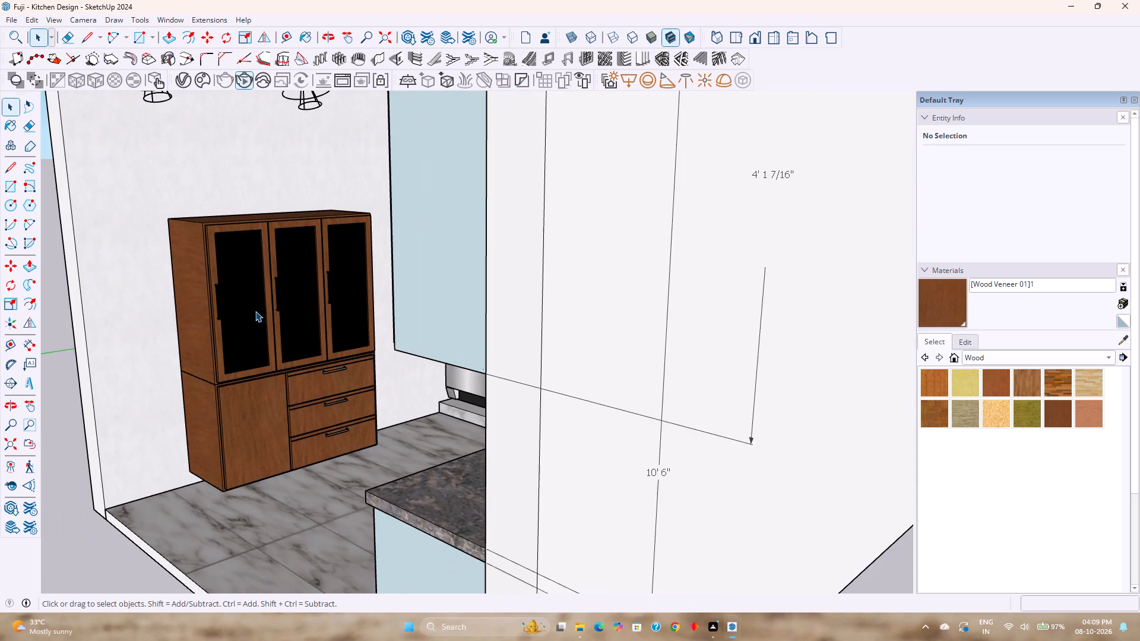
Shift the leftmost door's bar handle about 3/16 in sideways toward the outer edge of its stile.
scroll(240, 319, "up", 11)
middle_click_drag(191, 301, 163, 314)
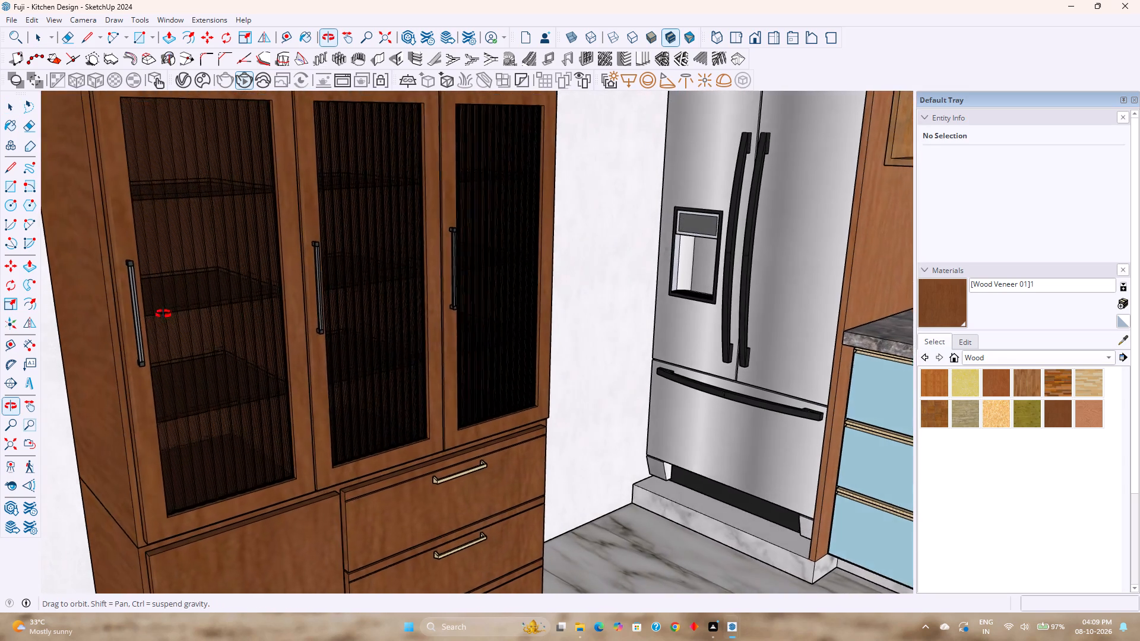
middle_click_drag(163, 314, 112, 320)
middle_click_drag(112, 311, 239, 325, "shift")
scroll(239, 325, "up", 1, "shift")
scroll(185, 273, "up", 10)
middle_click_drag(191, 312, 156, 291)
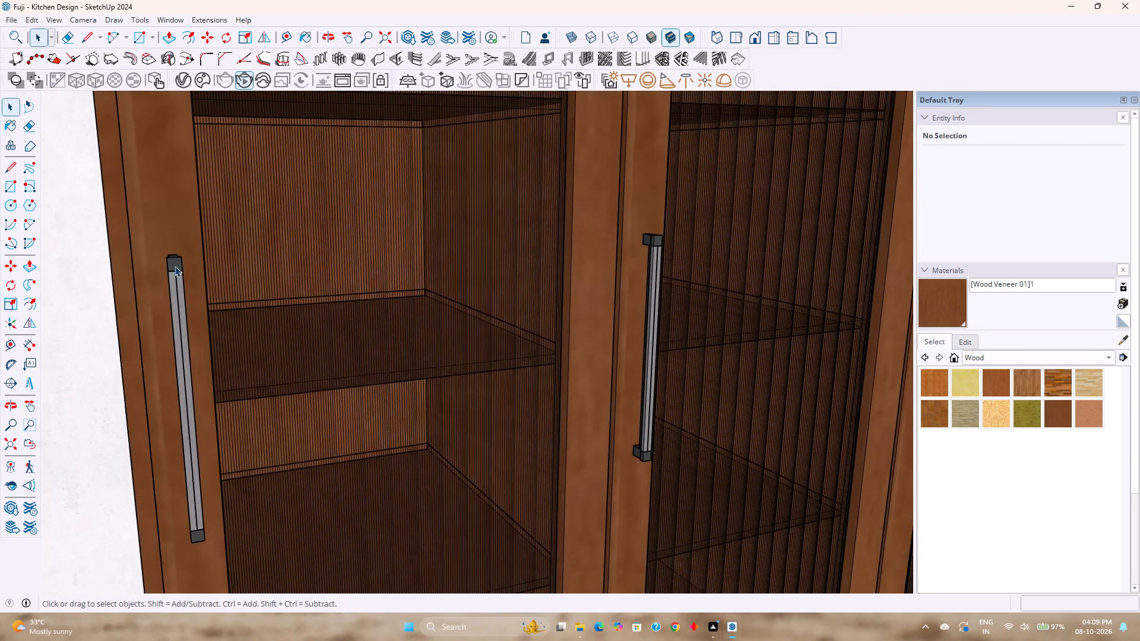
scroll(175, 266, "up", 1)
left_click(176, 264)
triple_click(176, 264)
left_click(176, 264)
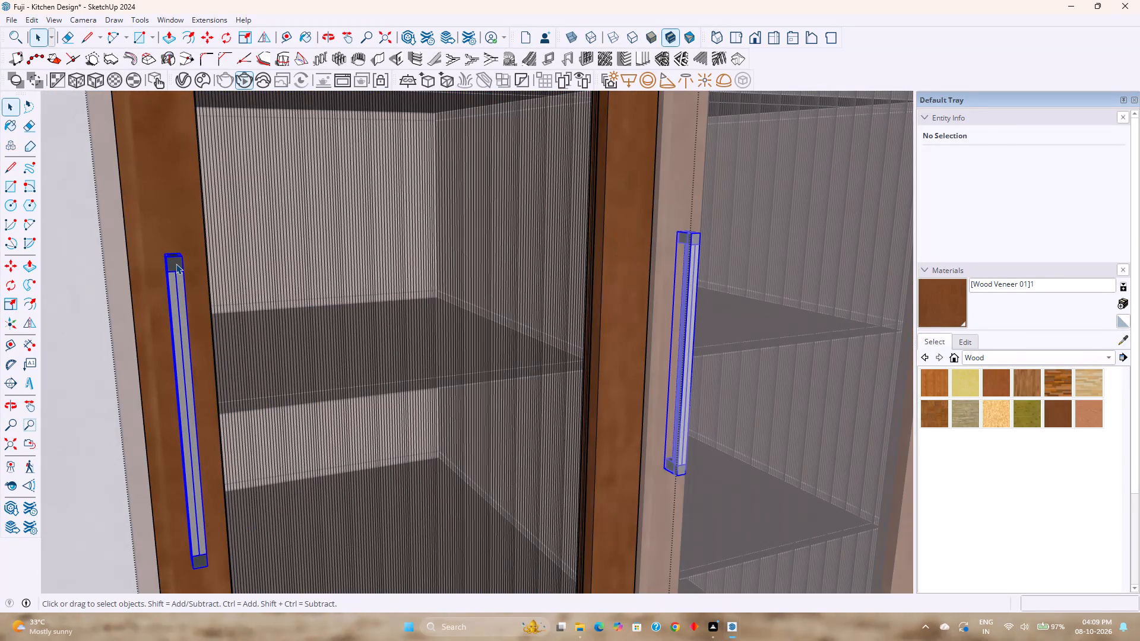
key("m")
scroll(173, 246, "up", 11)
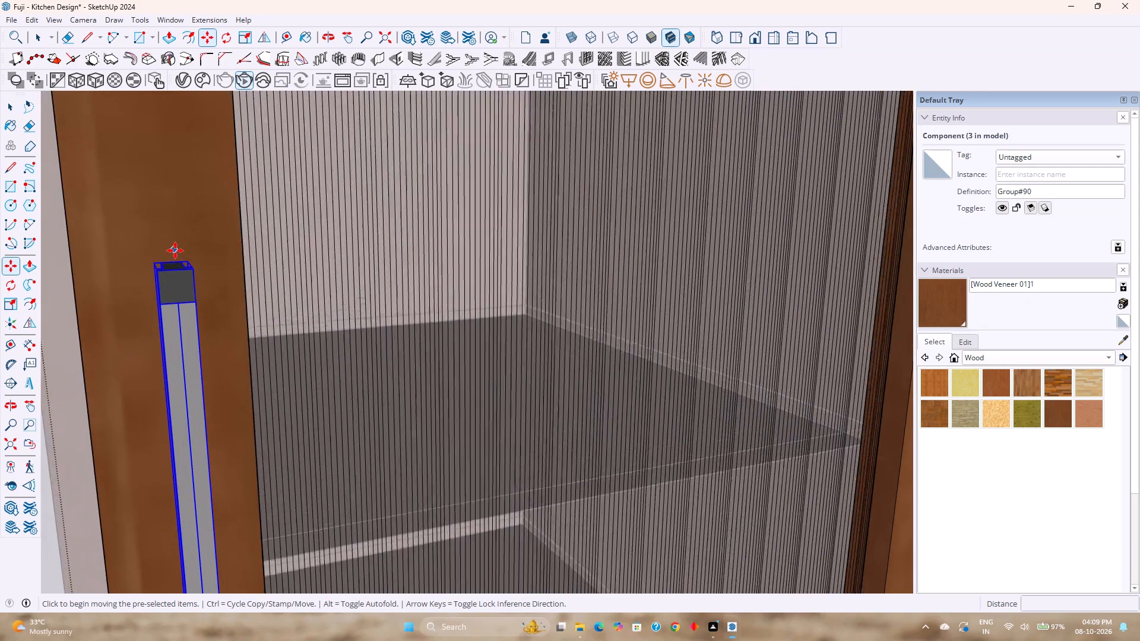
scroll(175, 250, "up", 2)
left_click(191, 263)
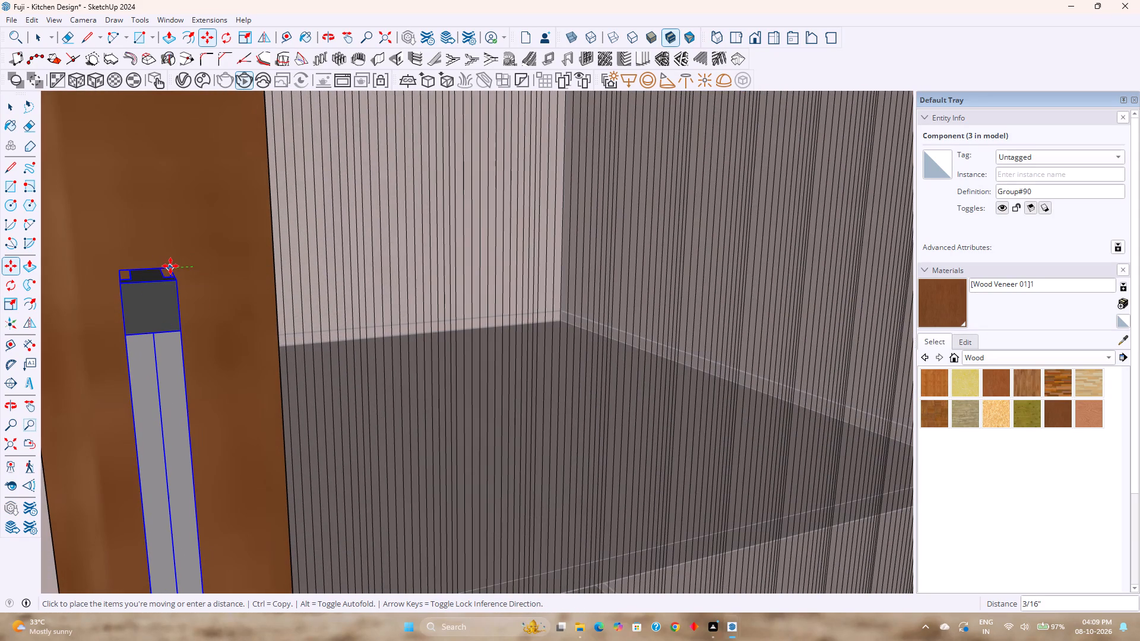
left_click(170, 266)
scroll(170, 266, "down", 3)
key("Escape")
key("space")
key("Escape")
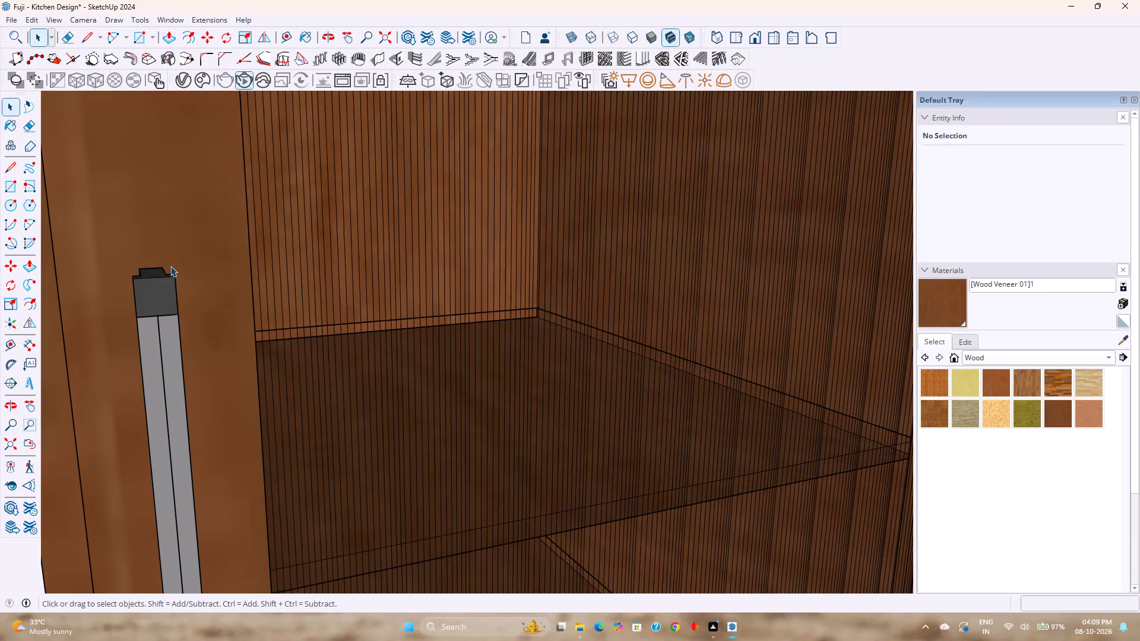
Review the whole kitchen from outside and the freestanding cabinet from a low angle.
scroll(170, 266, "down", 12)
middle_click_drag(176, 270, 229, 270)
scroll(231, 269, "up", 1)
scroll(232, 269, "down", 5)
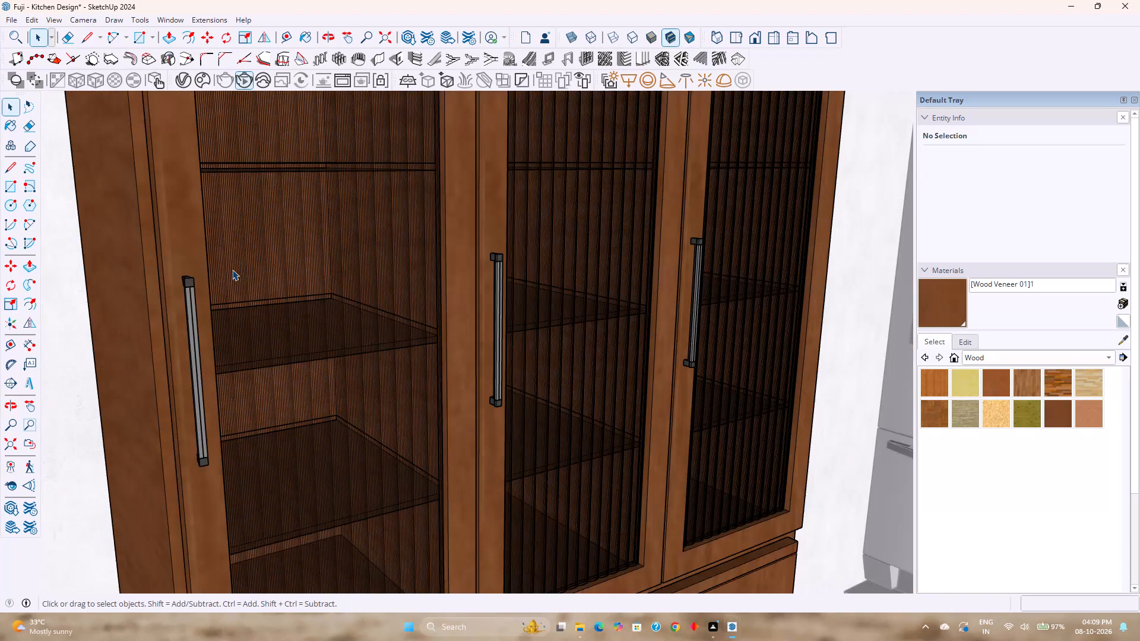
left_click(17, 450)
scroll(262, 394, "down", 3)
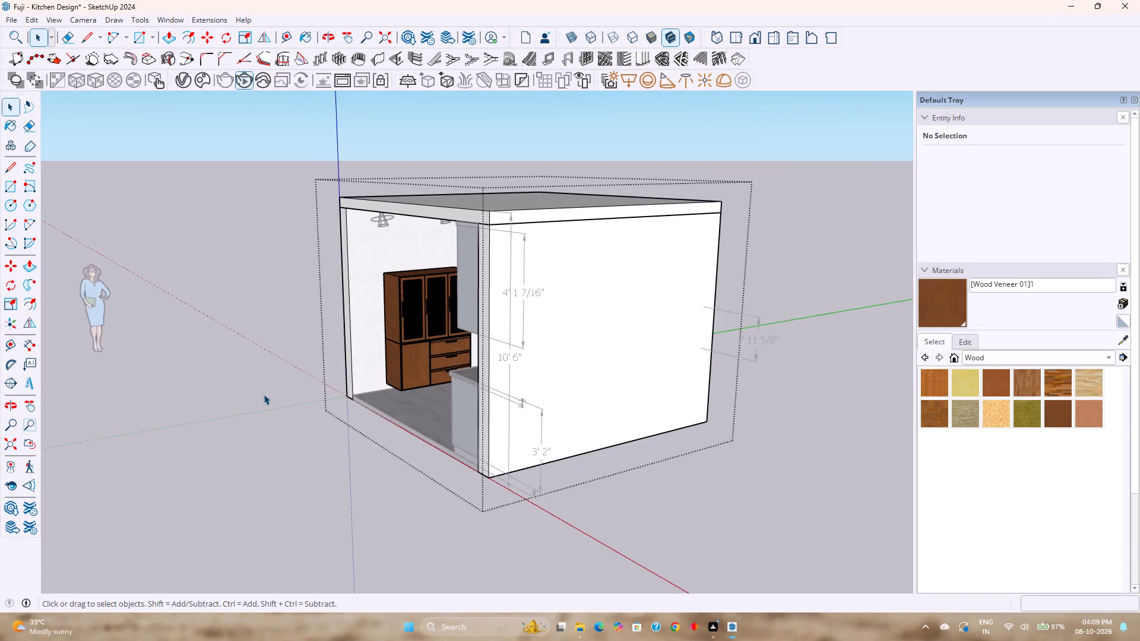
middle_click_drag(268, 394, 320, 383)
type("``")
left_click(295, 538)
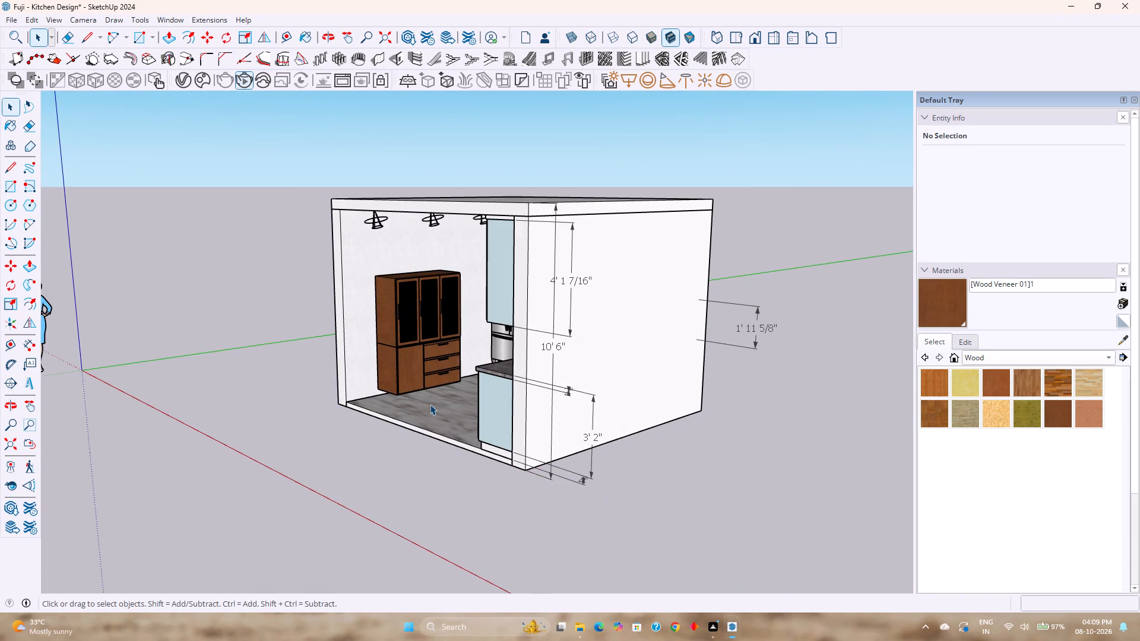
scroll(432, 404, "up", 4)
scroll(427, 404, "down", 3)
key("grave")
key("grave")
key("grave")
key("grave")
key("grave")
key("grave")
key("grave")
key("grave")
key("grave")
key("grave")
key("grave")
key("grave")
key("grave")
key("grave")
key("grave")
key("grave")
key("grave")
middle_click_drag(442, 404, 744, 419)
key("grave")
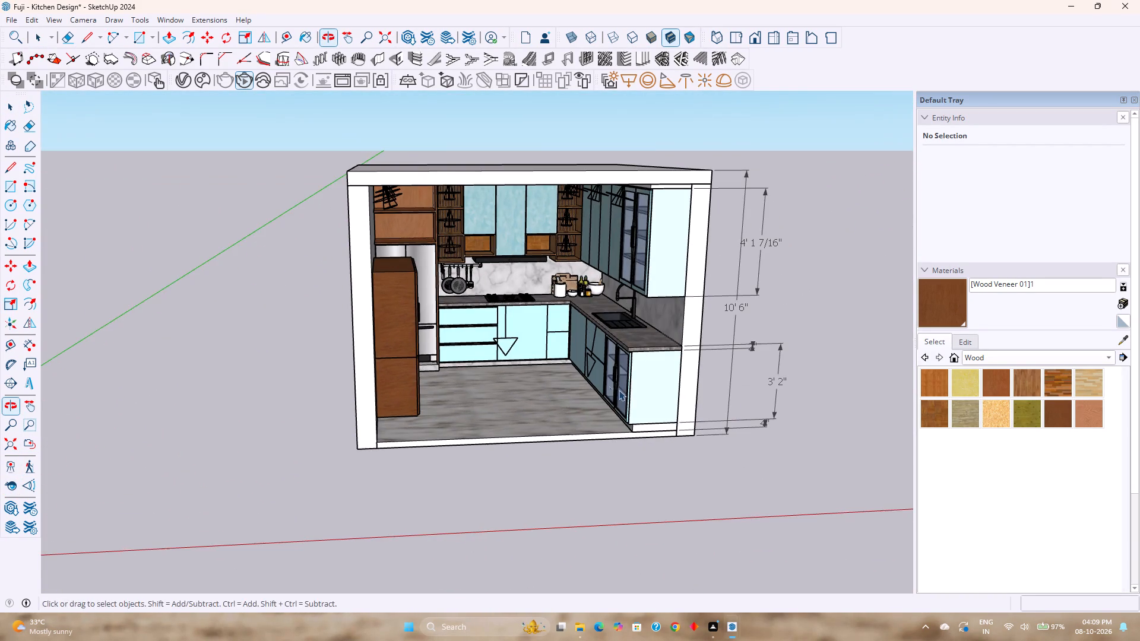
middle_click_drag(609, 385, 601, 427)
middle_click_drag(591, 427, 470, 322)
middle_click_drag(472, 320, 455, 367, "shift")
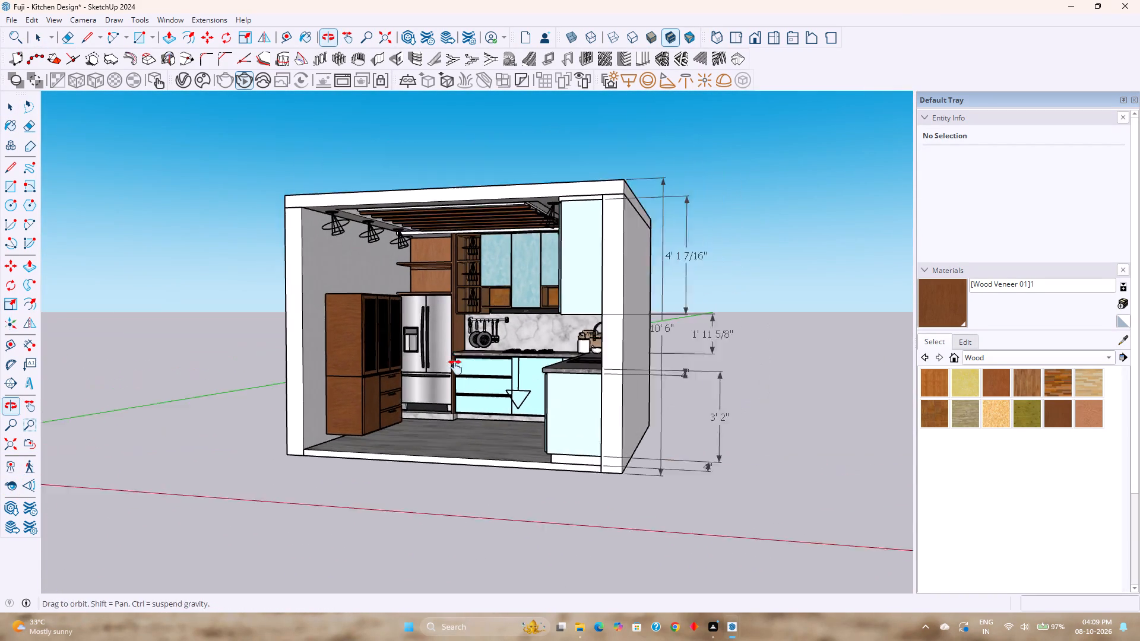
middle_click_drag(455, 367, 450, 373, "shift")
middle_click_drag(426, 392, 417, 358)
scroll(360, 437, "up", 7)
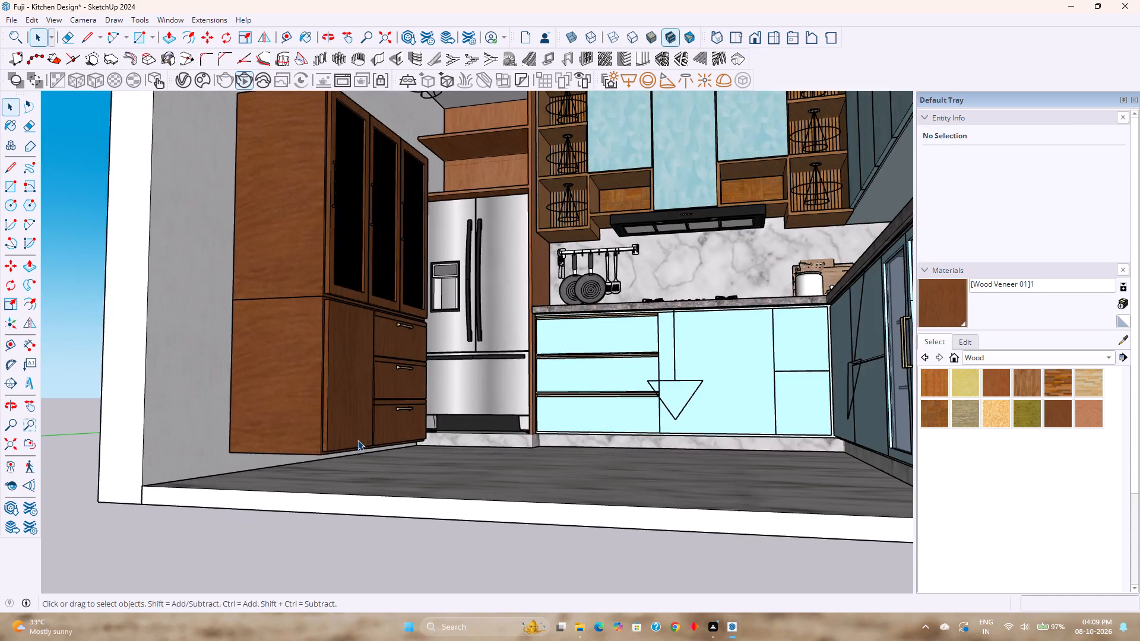
scroll(357, 440, "up", 4)
middle_click_drag(356, 442, 299, 427)
scroll(297, 427, "down", 2)
middle_click_drag(297, 427, 324, 449)
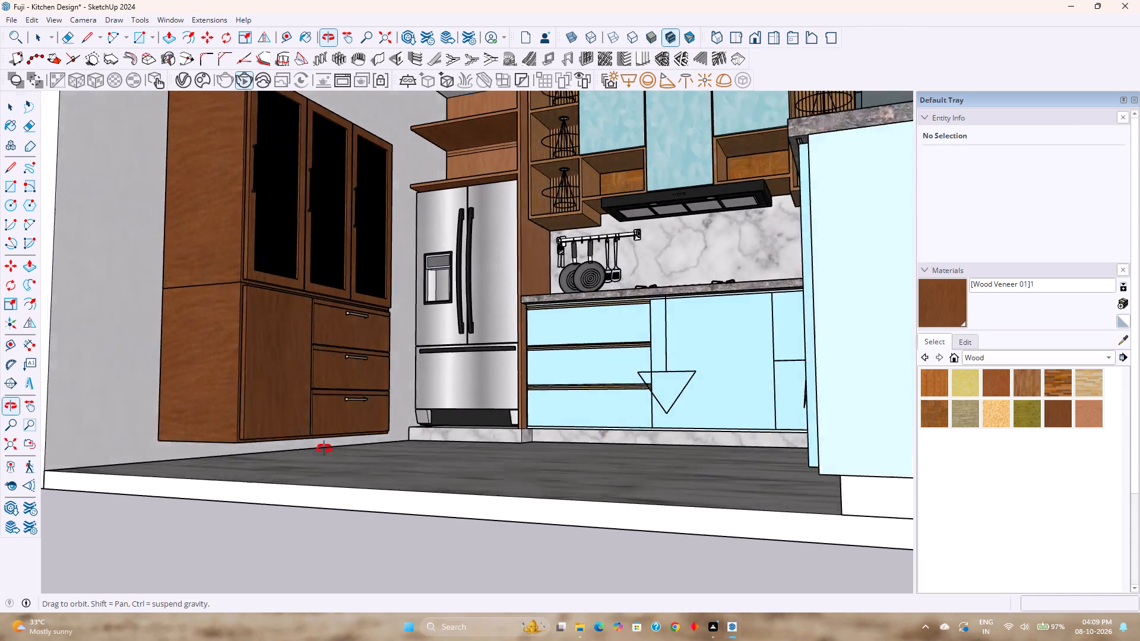
middle_click_drag(324, 449, 350, 460)
Paint the underside face of the freestanding cabinet's lower carcass with [Wood Veneer 01]1, opening the nested groups to reach it.
scroll(265, 472, "up", 9)
middle_click_drag(265, 471, 267, 436)
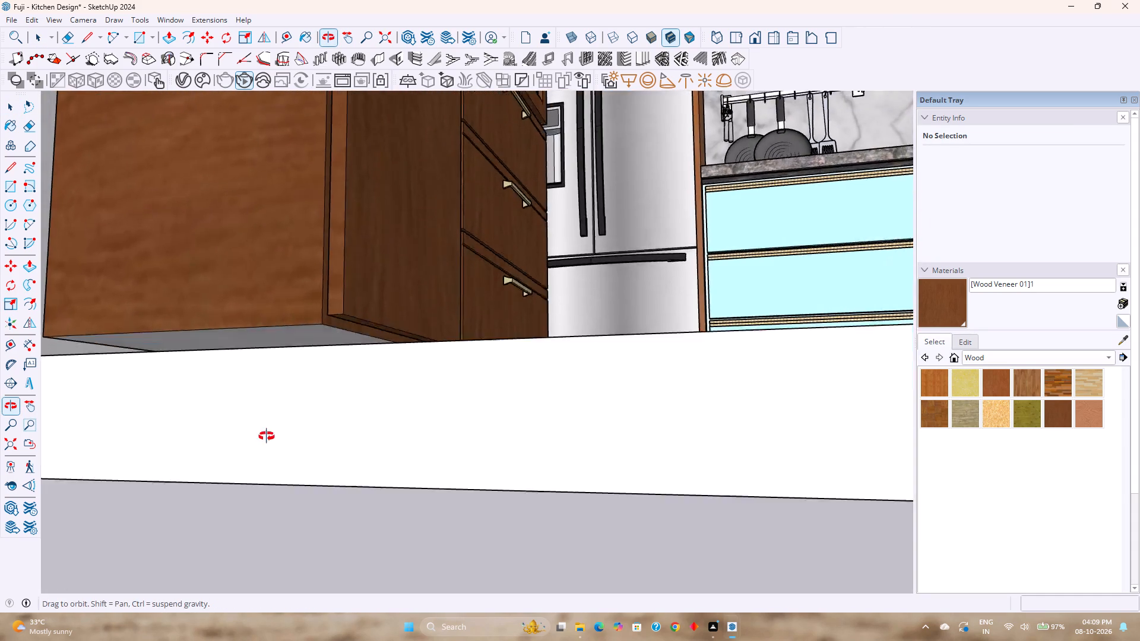
middle_click_drag(267, 436, 277, 448)
scroll(307, 414, "up", 3)
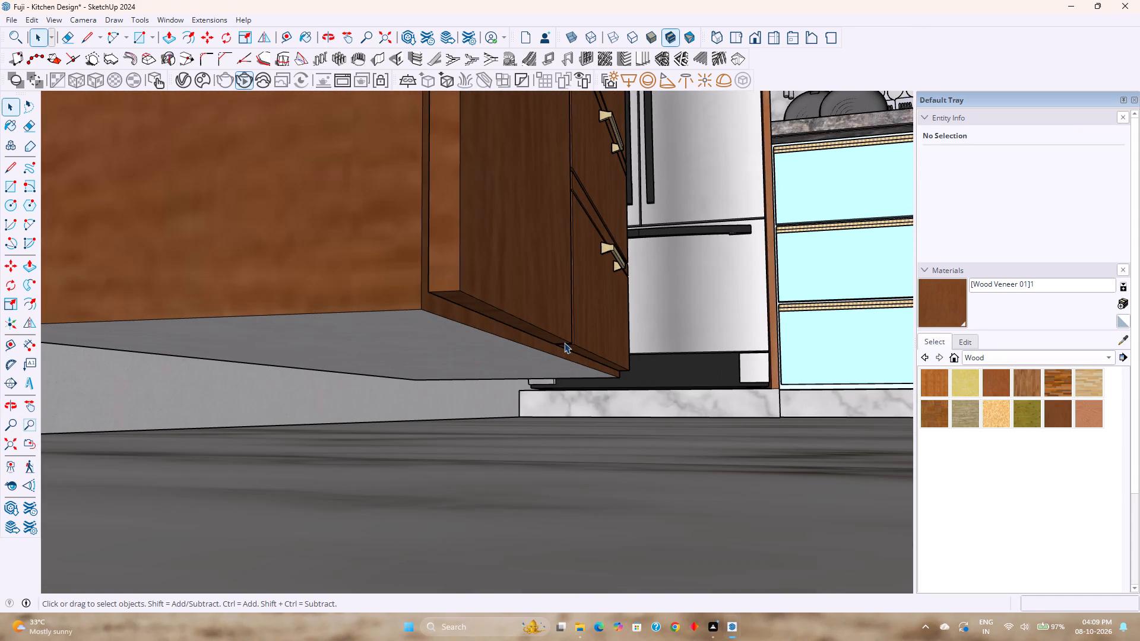
left_click(939, 300)
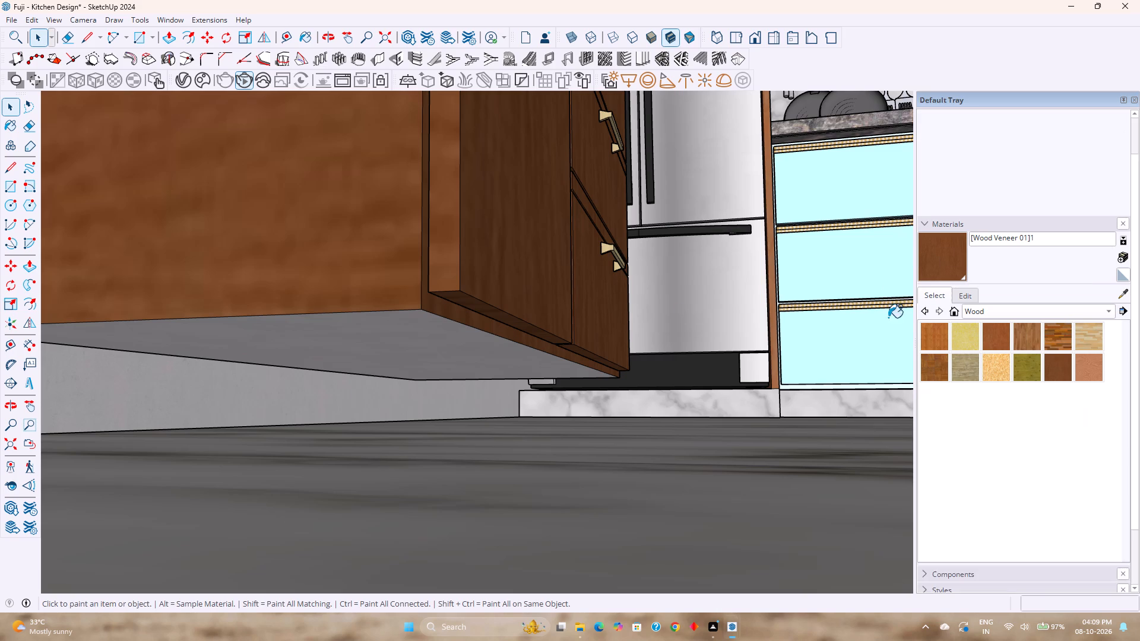
left_click(346, 338)
key("space")
double_click(346, 335)
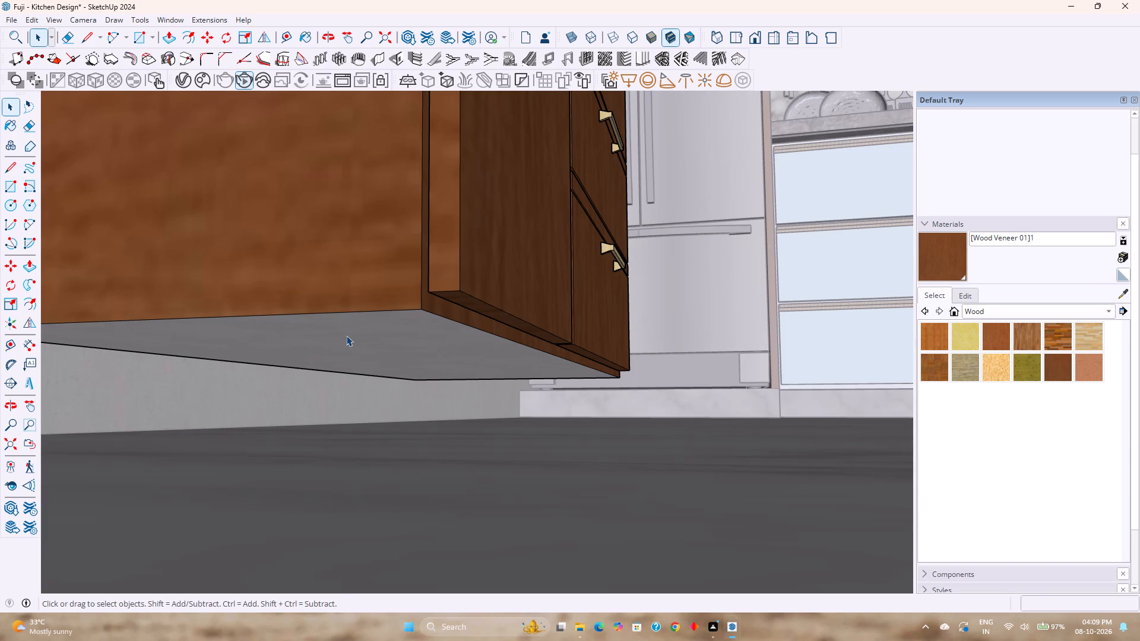
left_click(948, 247)
left_click(413, 346)
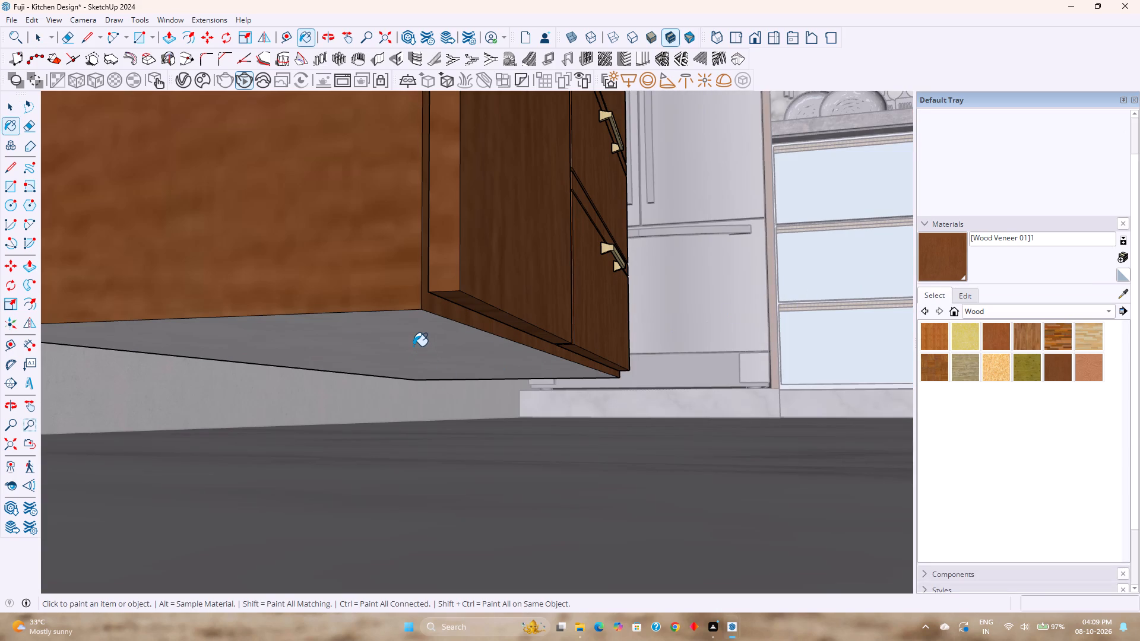
double_click(413, 346)
scroll(388, 366, "up", 5)
key("space")
double_click(398, 322)
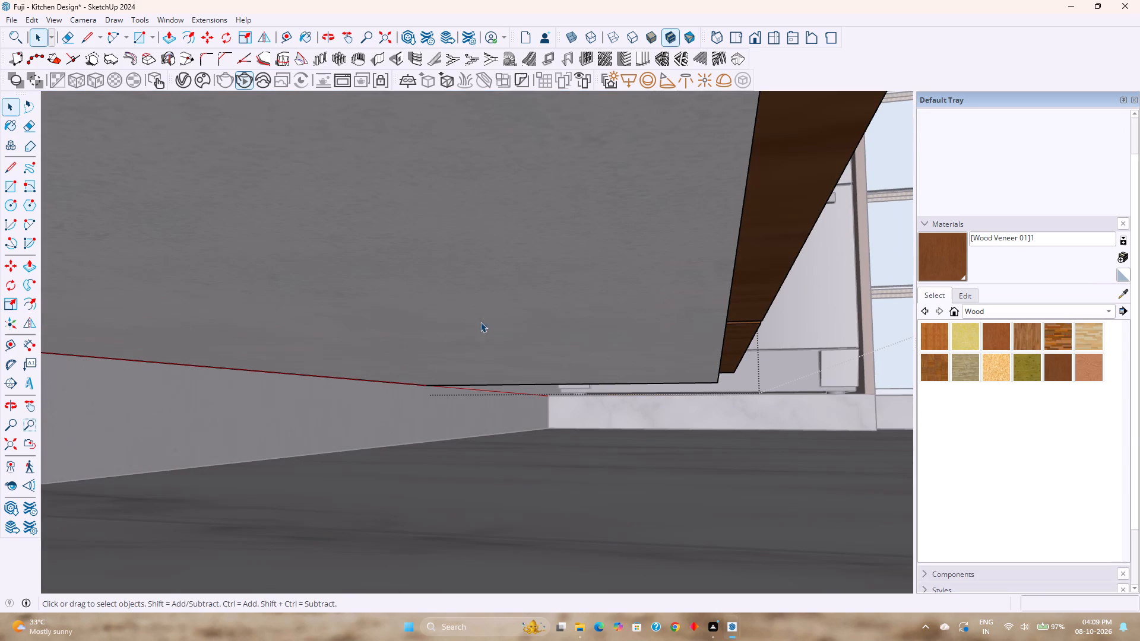
left_click(951, 242)
left_click(559, 292)
key("space")
scroll(559, 292, "down", 9)
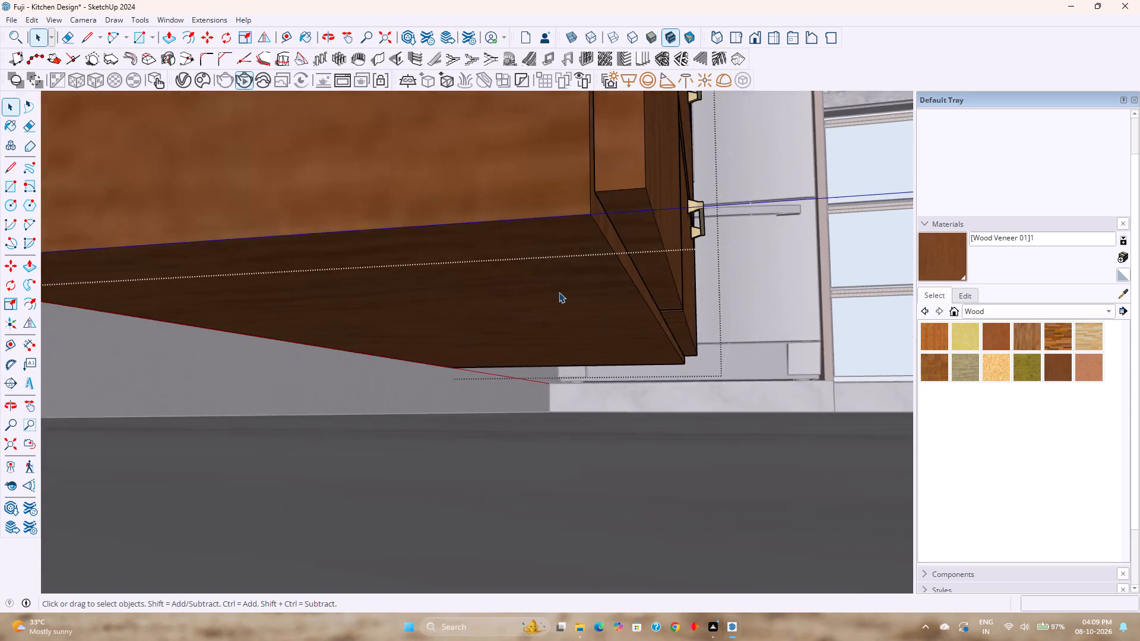
scroll(559, 292, "down", 1)
middle_click_drag(569, 295, 557, 406)
scroll(555, 406, "down", 16)
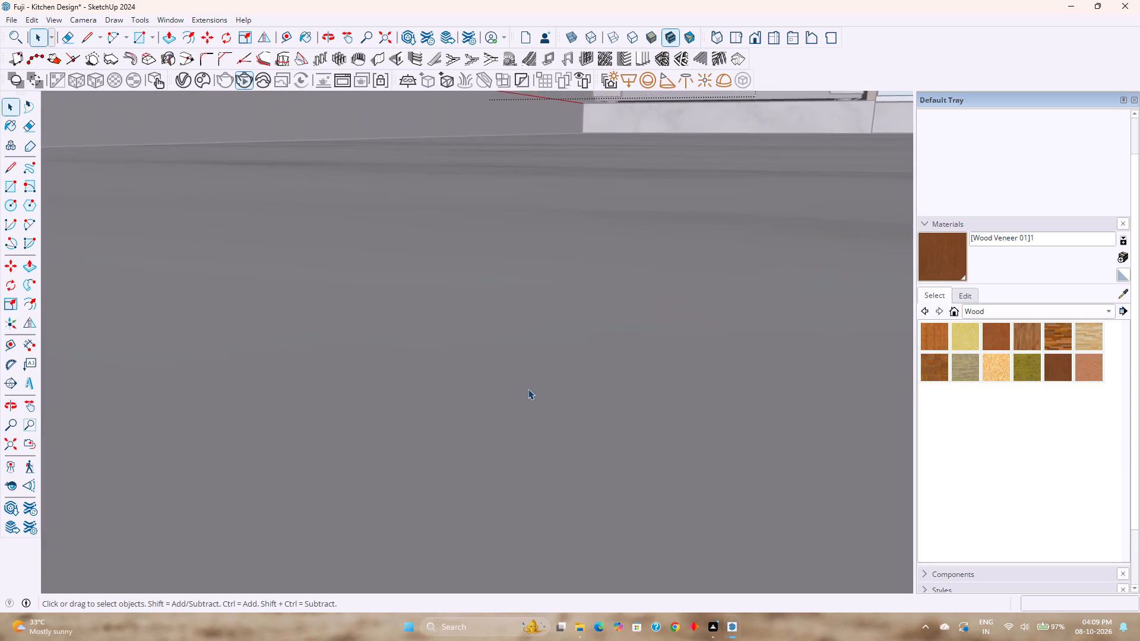
Leave the nested groups and undo the veneer painting on the freestanding cabinet's underside and the adjacent wall end.
scroll(528, 389, "down", 8)
middle_click_drag(522, 386, 527, 482, "shift")
scroll(473, 426, "down", 17)
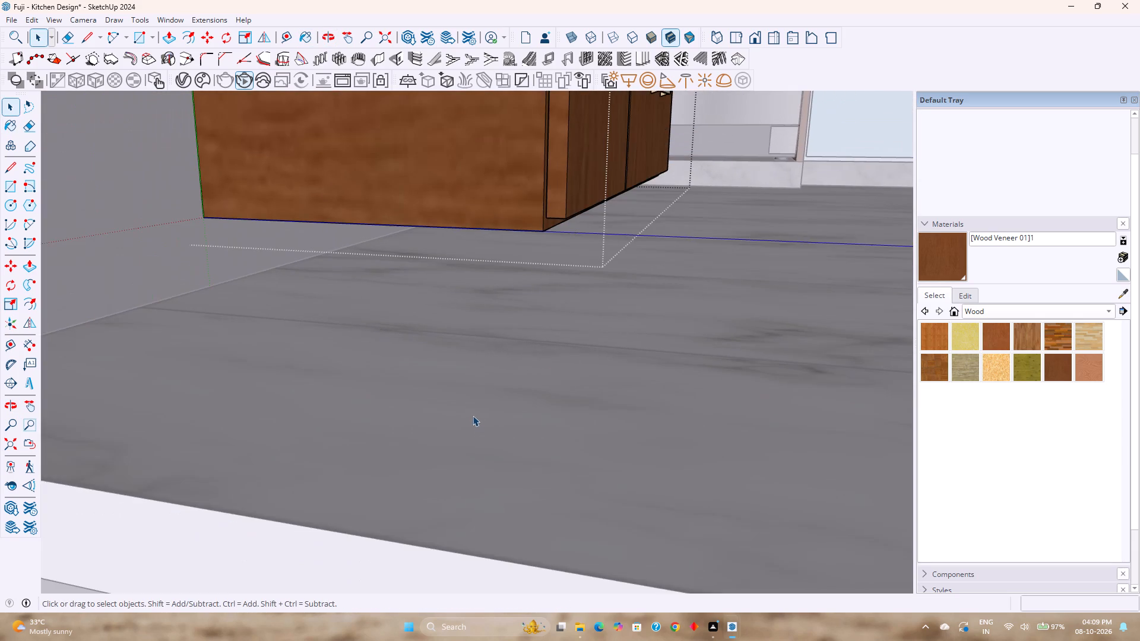
middle_click_drag(470, 409, 471, 527, "shift")
scroll(454, 473, "down", 9)
key("Escape")
scroll(453, 459, "down", 5)
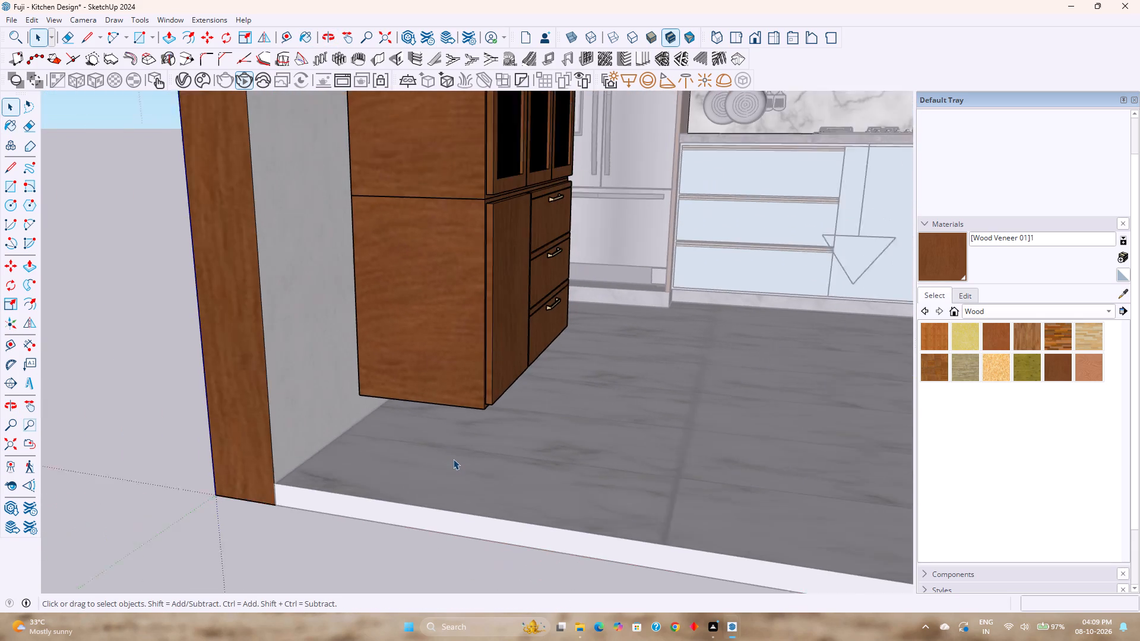
scroll(453, 459, "down", 1)
key("ctrl+z")
key("ctrl+z")
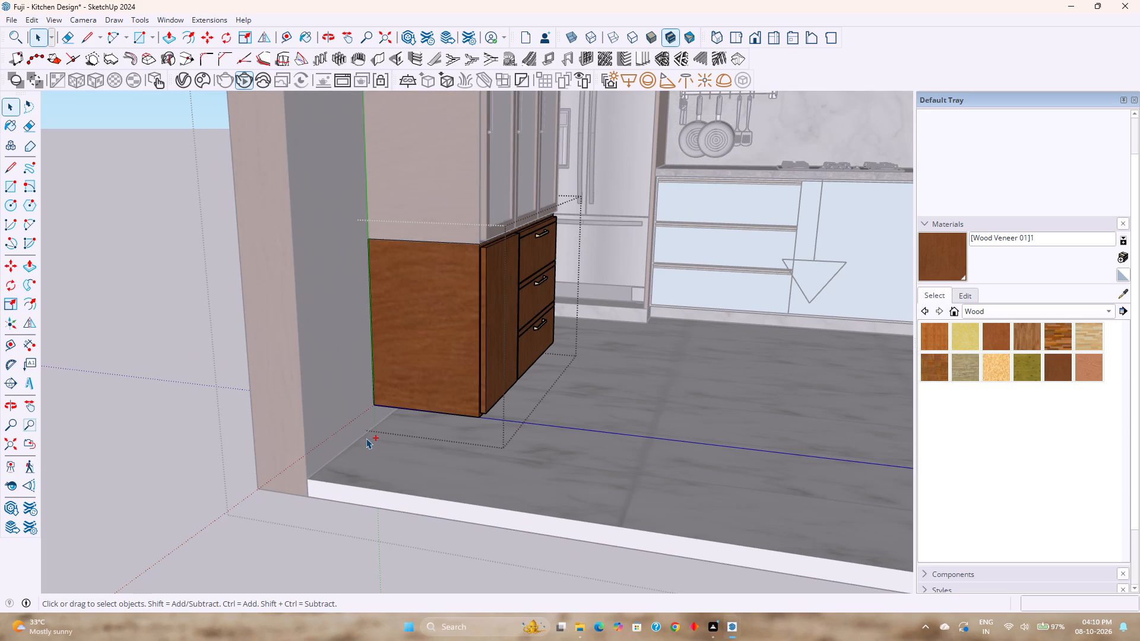
key("ctrl+z")
key("ctrl+z")
key("ctrl+z")
Open the freestanding cabinet's lower carcass and paint its bare underside face with [Wood Veneer 01]1.
middle_click_drag(397, 427, 406, 322)
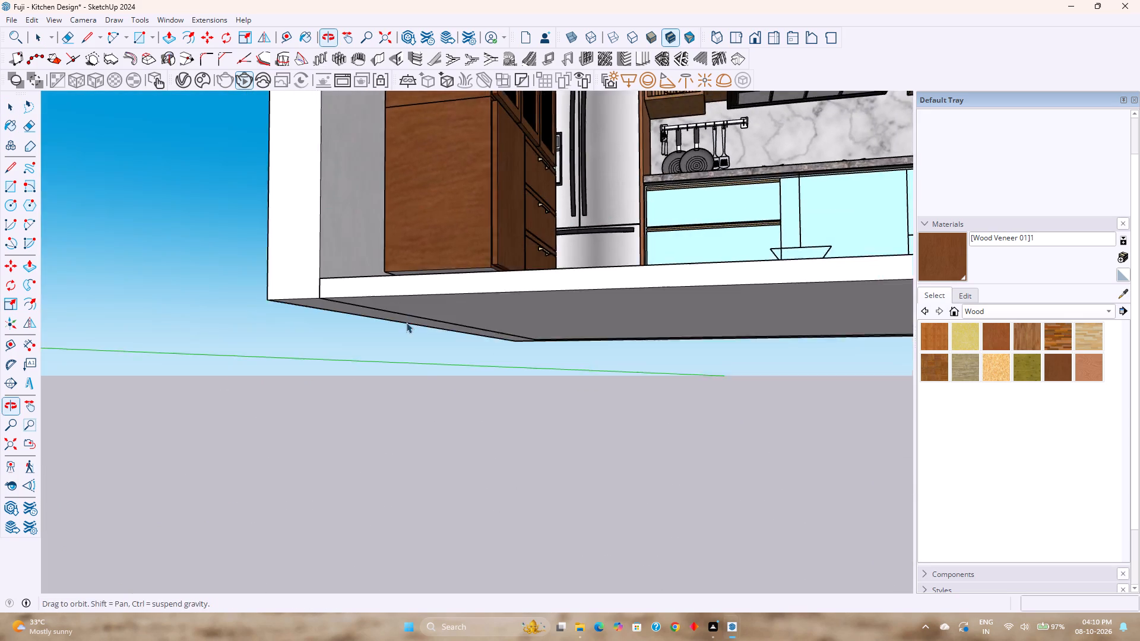
middle_click_drag(406, 322, 406, 328)
middle_click_drag(409, 316, 404, 549, "shift")
middle_click_drag(408, 545, 400, 516)
scroll(424, 480, "up", 12)
double_click(446, 455)
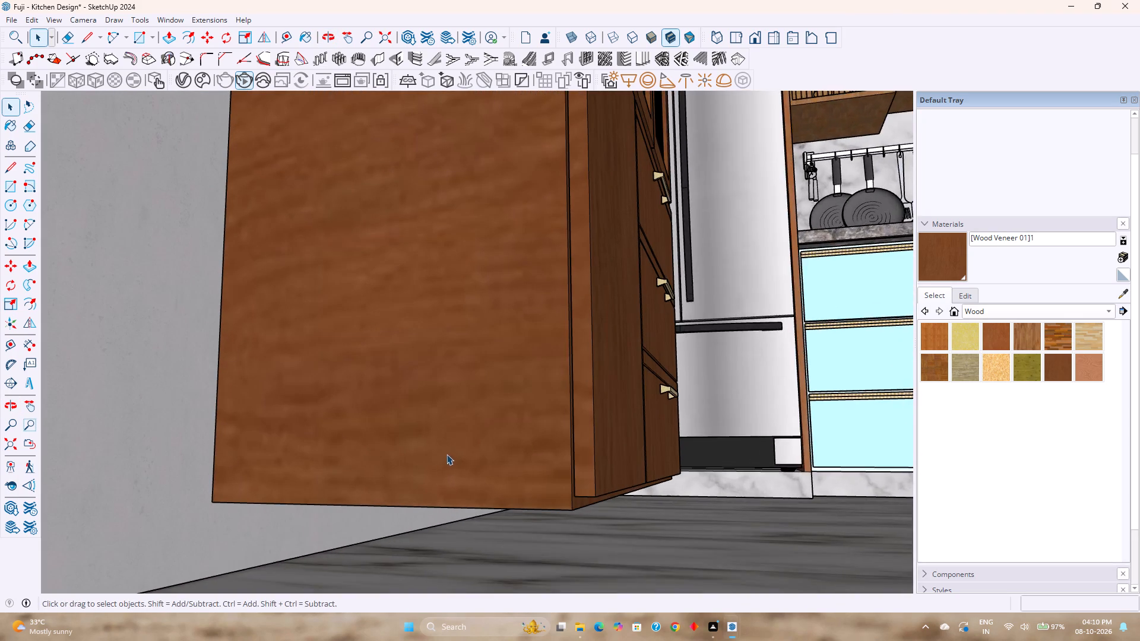
scroll(451, 476, "up", 1)
middle_click_drag(451, 476, 448, 403)
middle_click_drag(439, 456, 457, 525, "shift")
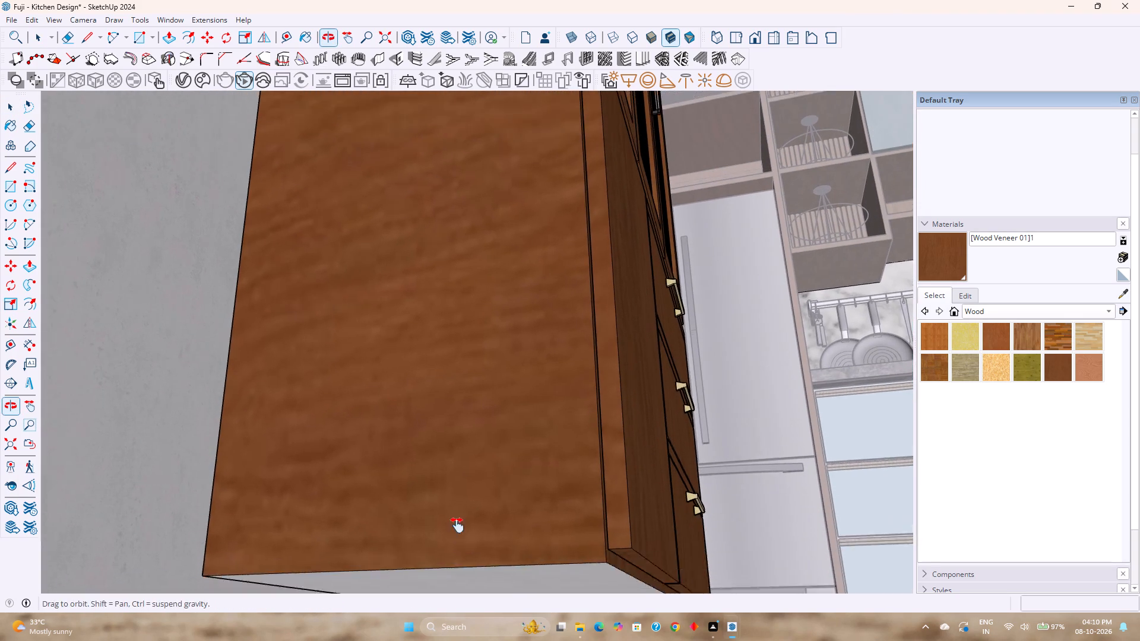
middle_click_drag(457, 525, 454, 549, "shift")
scroll(446, 576, "up", 3)
middle_click_drag(449, 537, 414, 386, "shift")
middle_click_drag(404, 395, 425, 489)
scroll(425, 489, "down", 4)
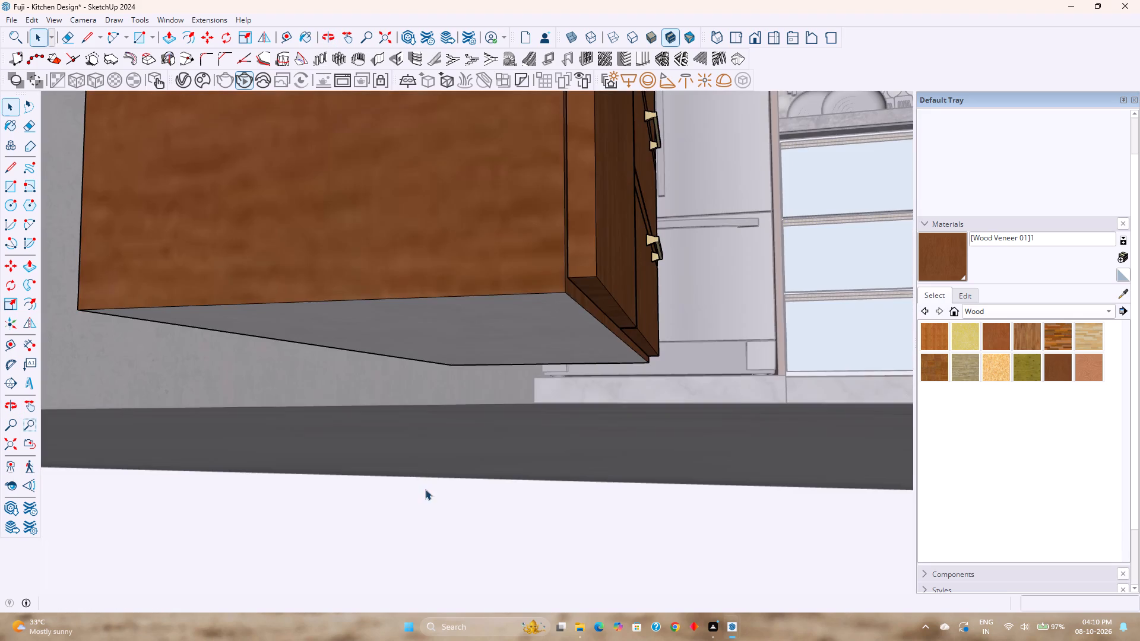
double_click(417, 341)
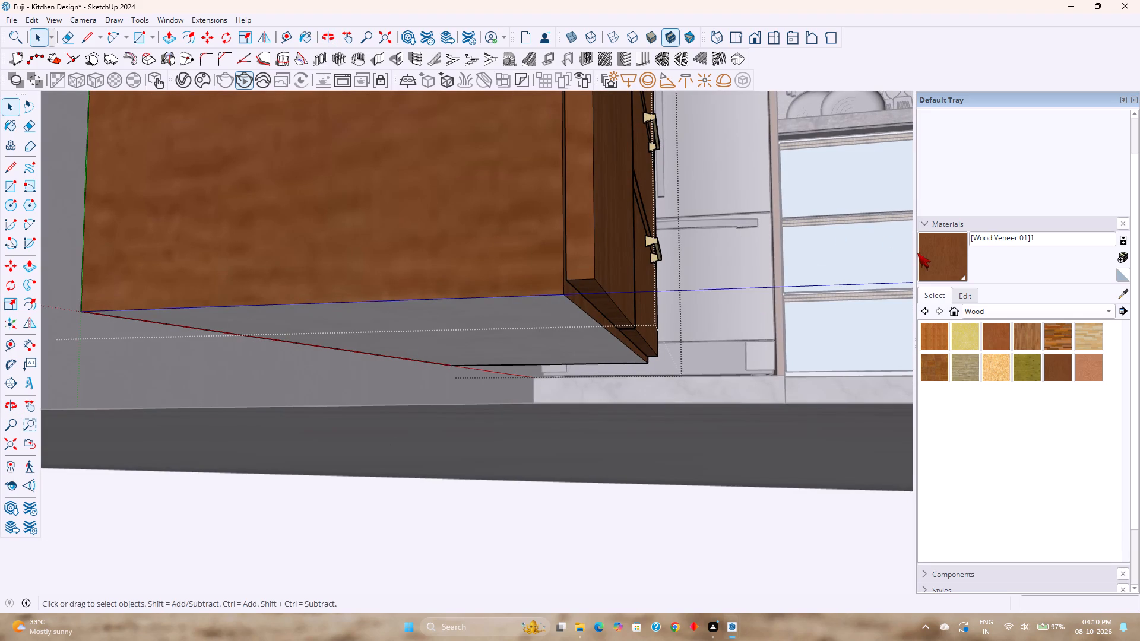
left_click(935, 256)
left_click(463, 344)
key("space")
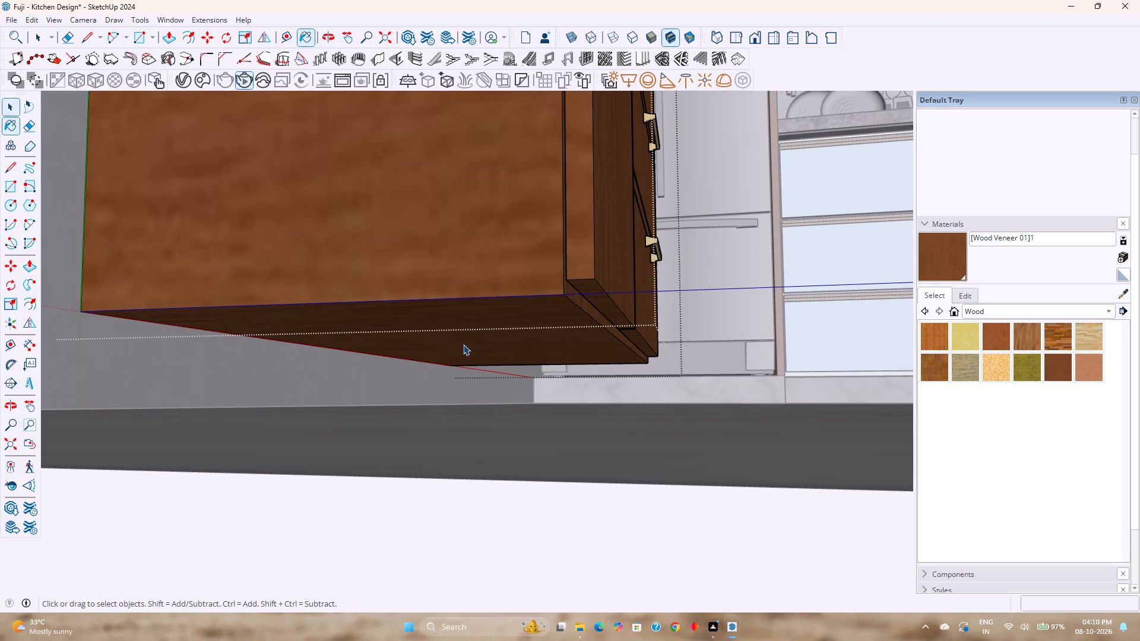
key("Escape")
key("space")
key("Escape")
key("space")
Check the veneered sides and underside of the freestanding cabinet from several low angles.
scroll(457, 349, "down", 7)
middle_click_drag(463, 351, 492, 375)
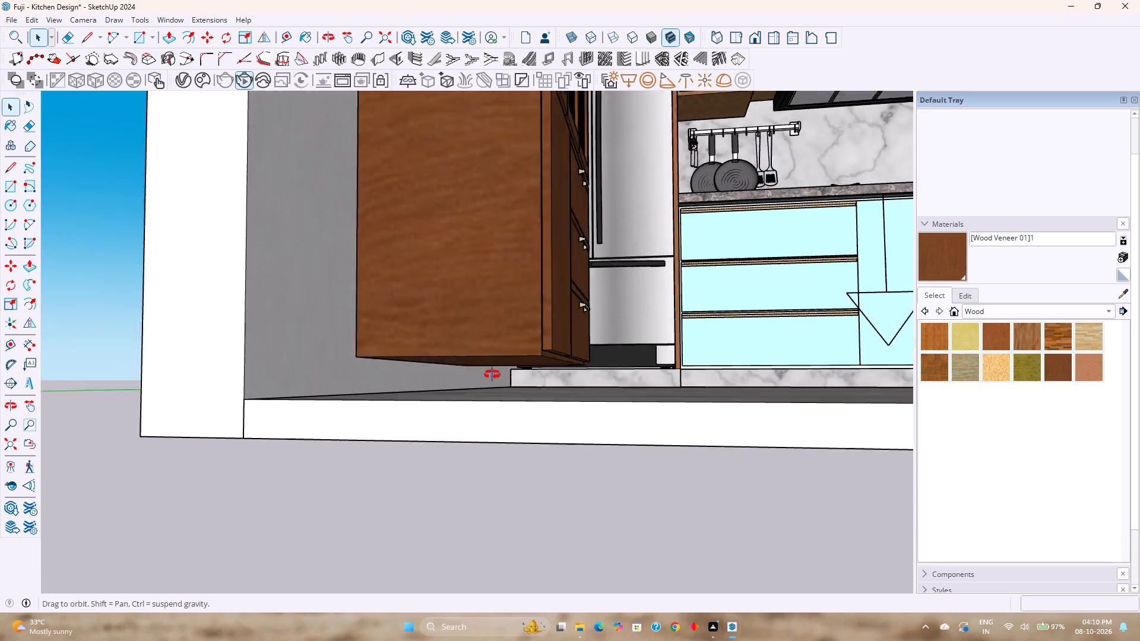
middle_click_drag(492, 375, 481, 393)
scroll(498, 417, "up", 5)
middle_click_drag(498, 440, 485, 429)
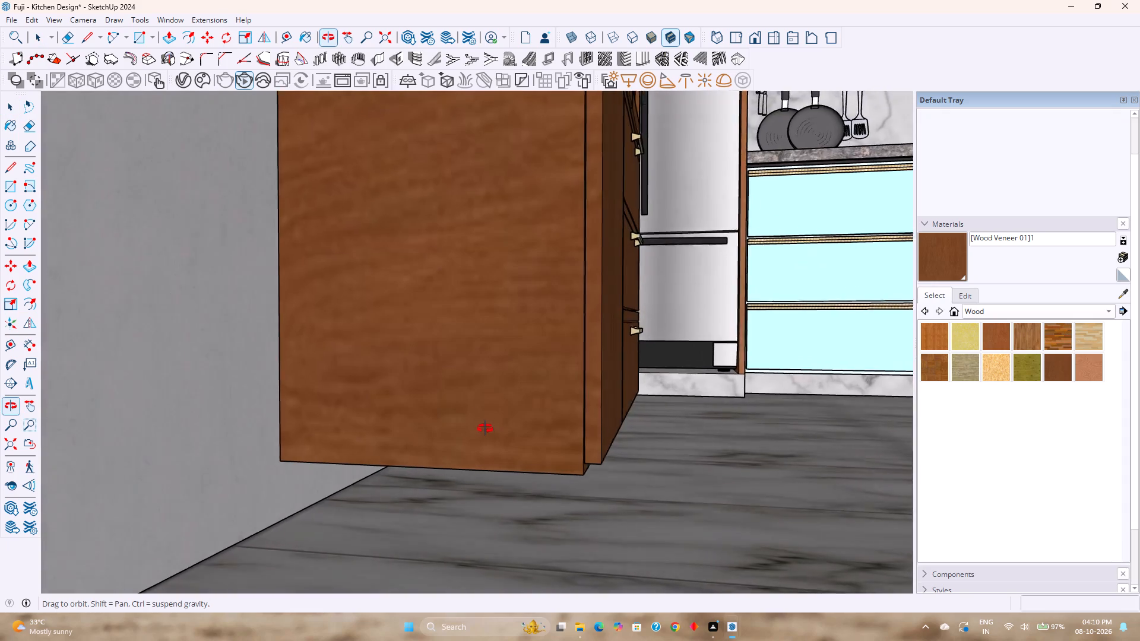
middle_click_drag(485, 429, 458, 365)
scroll(458, 369, "up", 1)
scroll(458, 373, "down", 8)
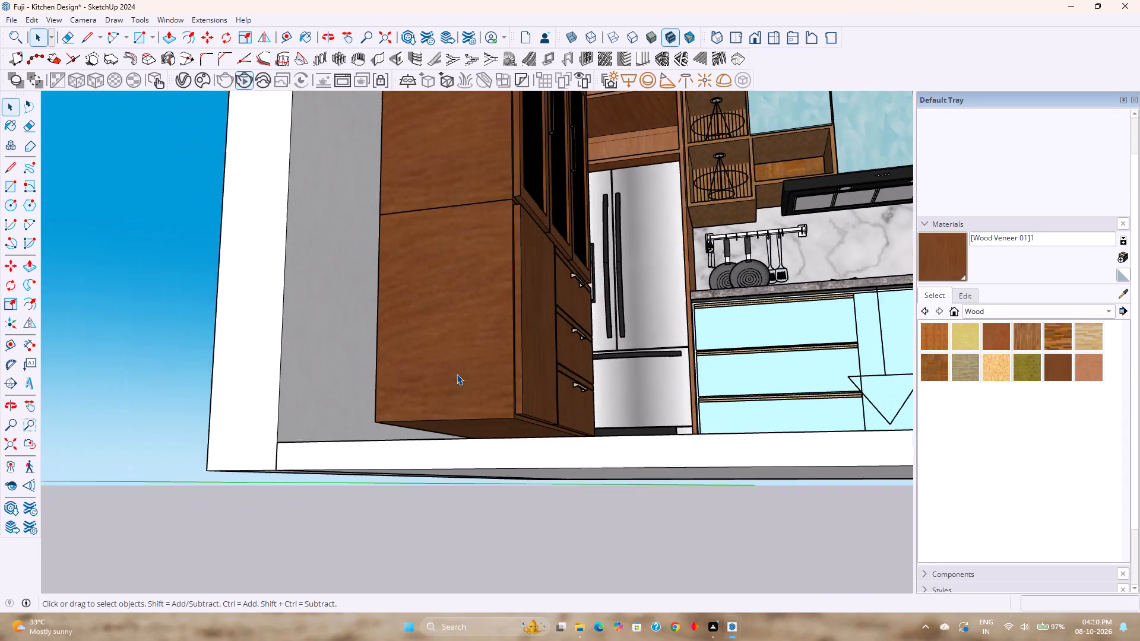
scroll(457, 374, "down", 7)
Group the freestanding cabinet's selected upper and lower parts together inside the group shared with the kitchen shell.
left_click(460, 358)
middle_click_drag(467, 366, 482, 443)
scroll(482, 443, "down", 4)
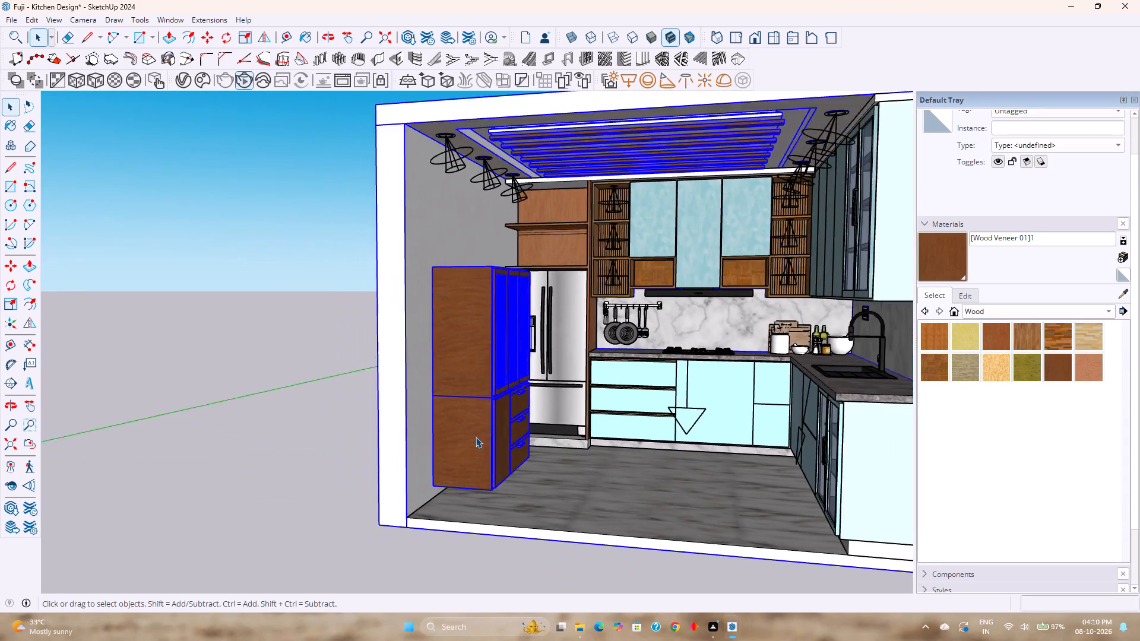
scroll(476, 437, "down", 3)
double_click(476, 436)
left_click(476, 436)
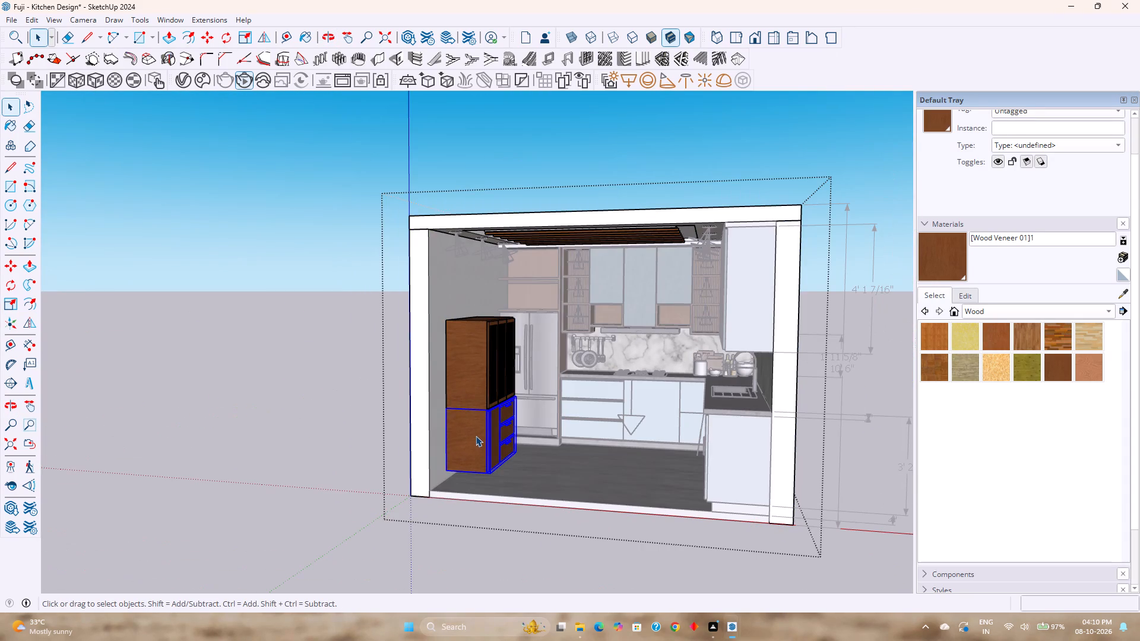
double_click(476, 436)
key("Escape")
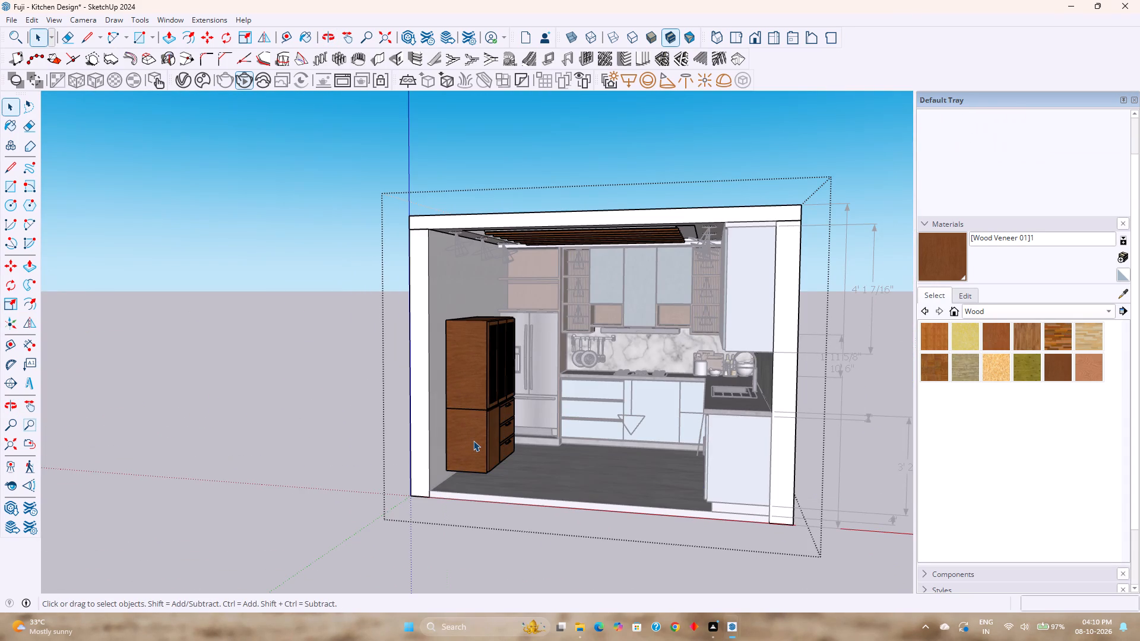
left_click(473, 440)
left_click(462, 392, "ctrl")
right_click(462, 392)
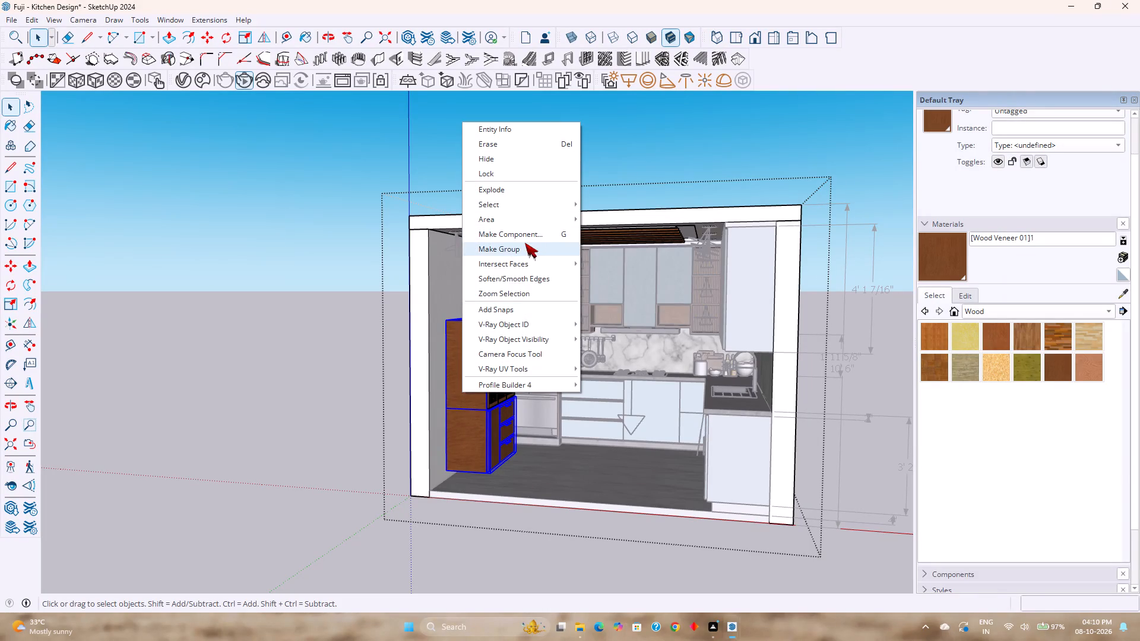
left_click(524, 243)
Invert the selection inside the open group and hide the walls, ceiling and other parts around the new cabinet group.
right_click(470, 385)
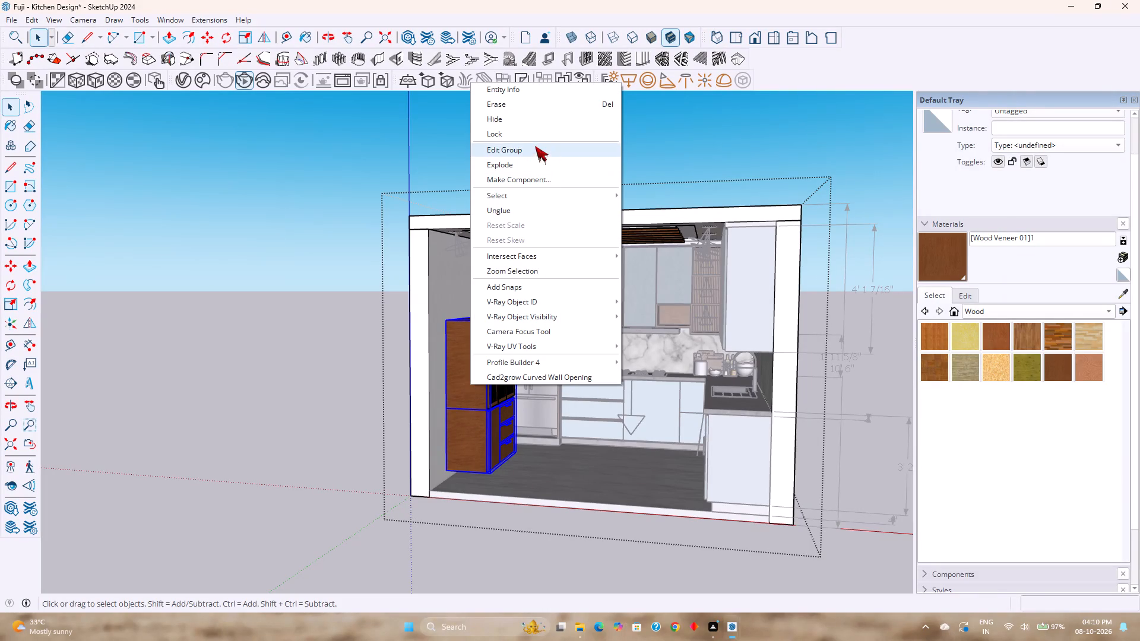
left_click(662, 209)
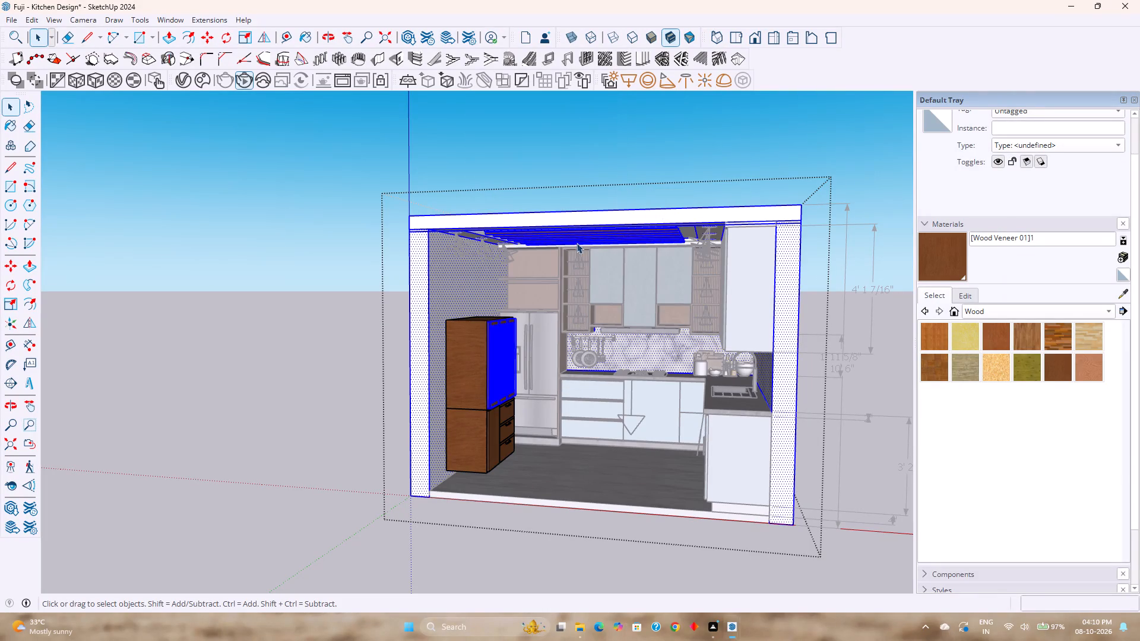
right_click(471, 265)
left_click(513, 40)
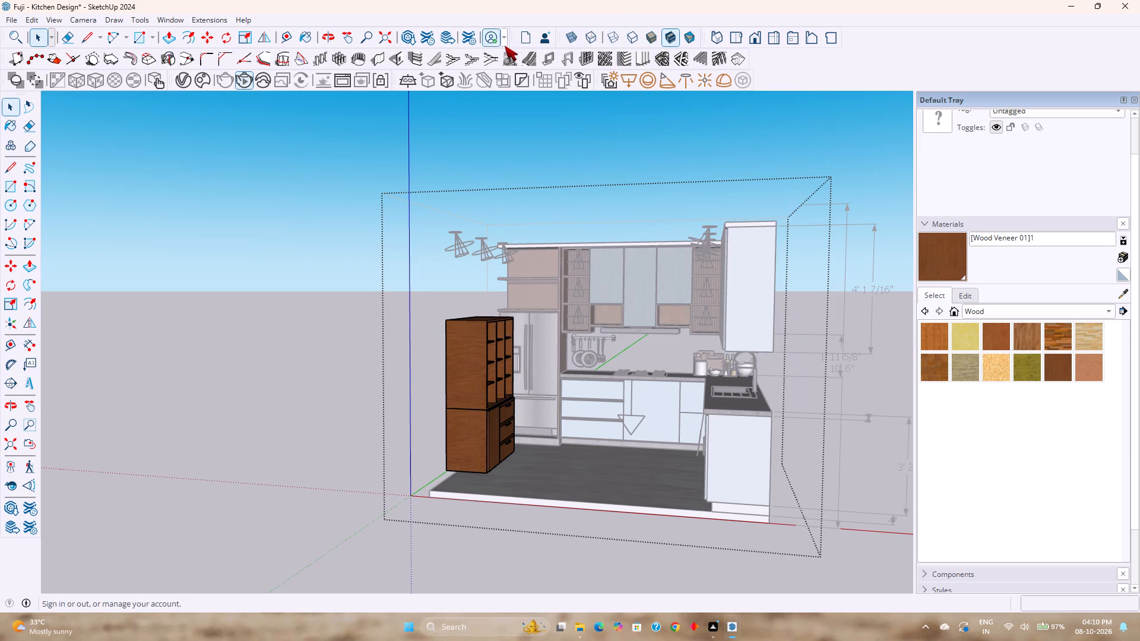
key("Escape")
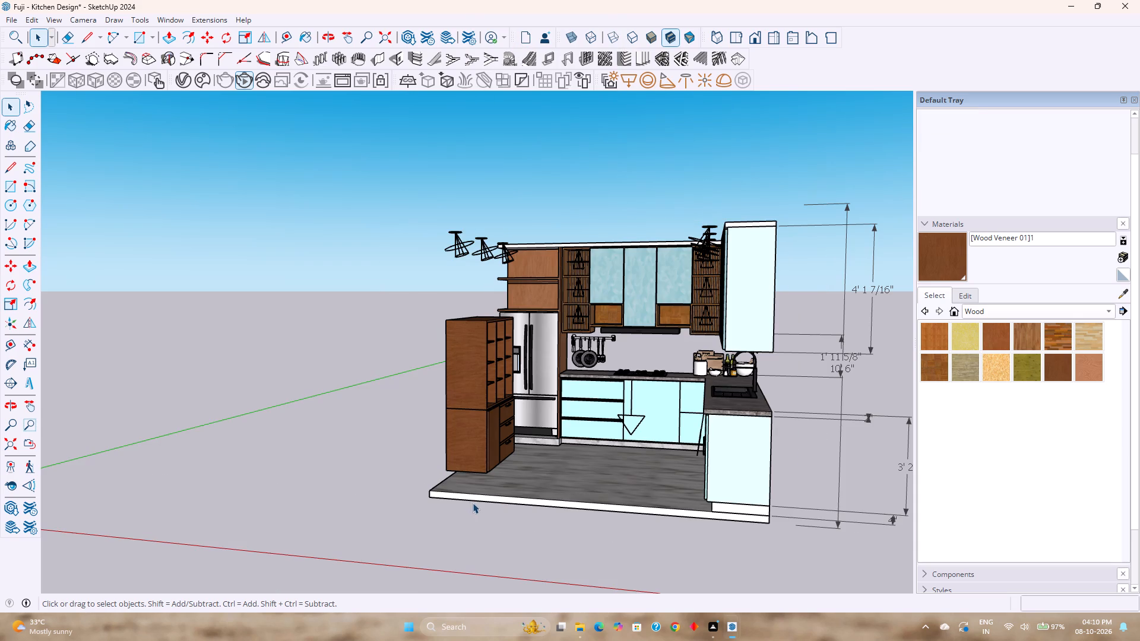
Select the group containing the freestanding cabinet, invert the selection and hide the rest of the kitchen model.
left_click(476, 491)
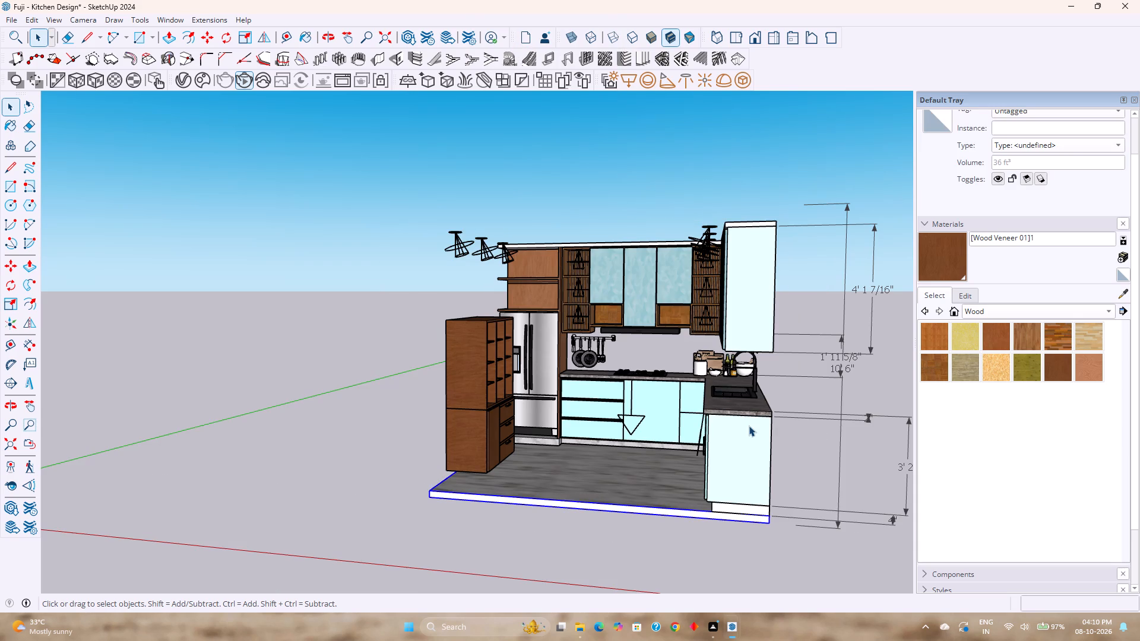
left_click(749, 426)
key("Escape")
left_click(469, 414)
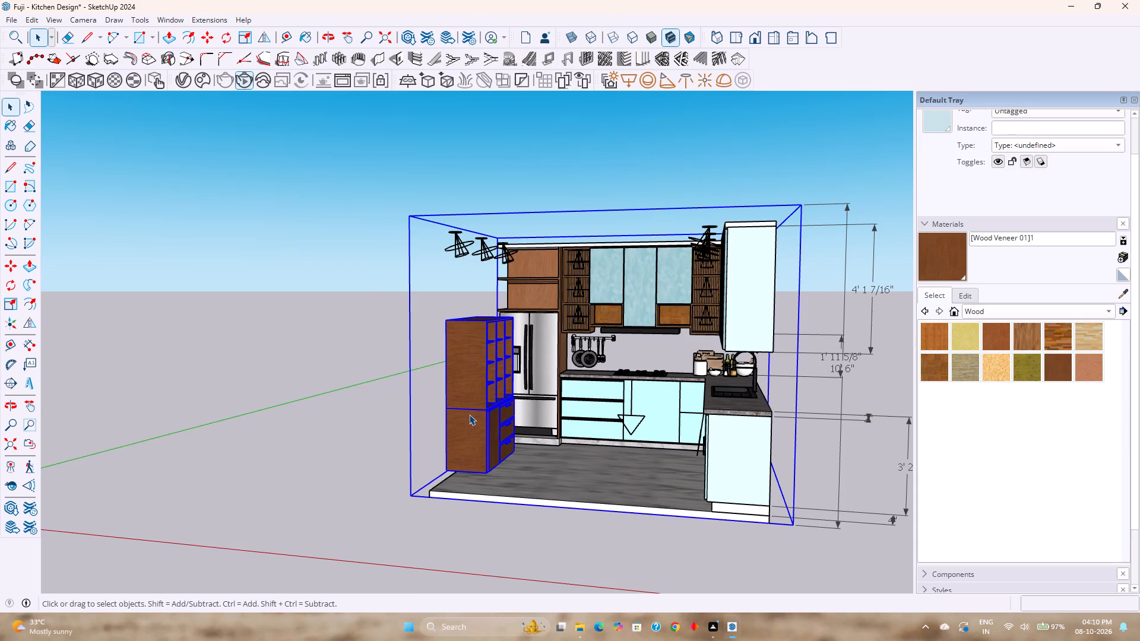
left_click(469, 414)
right_click(469, 414)
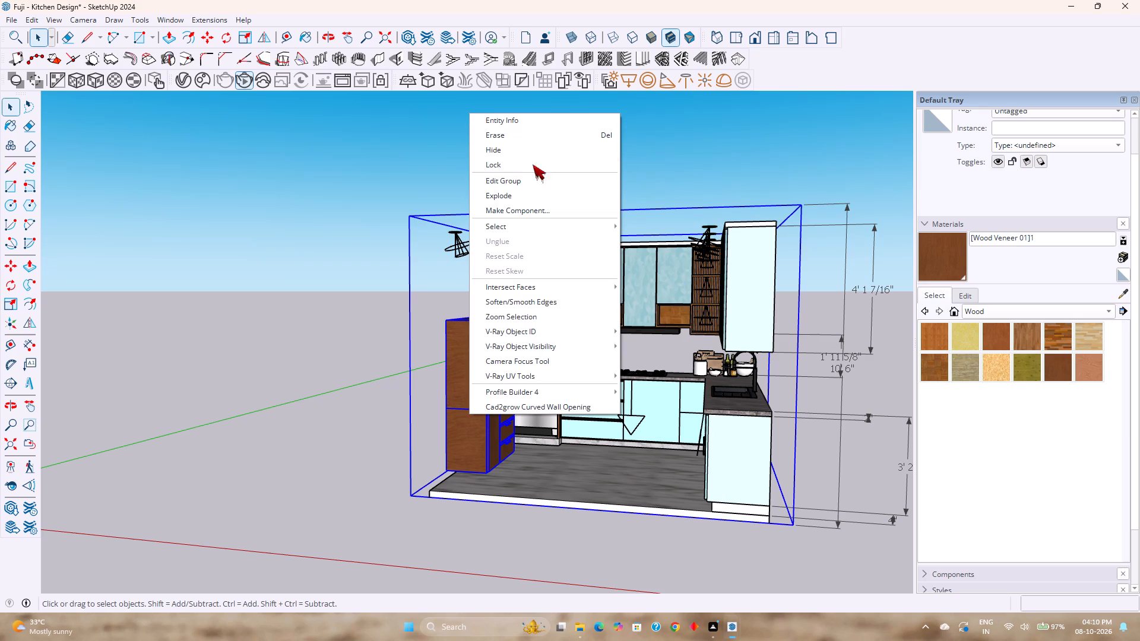
left_click(657, 243)
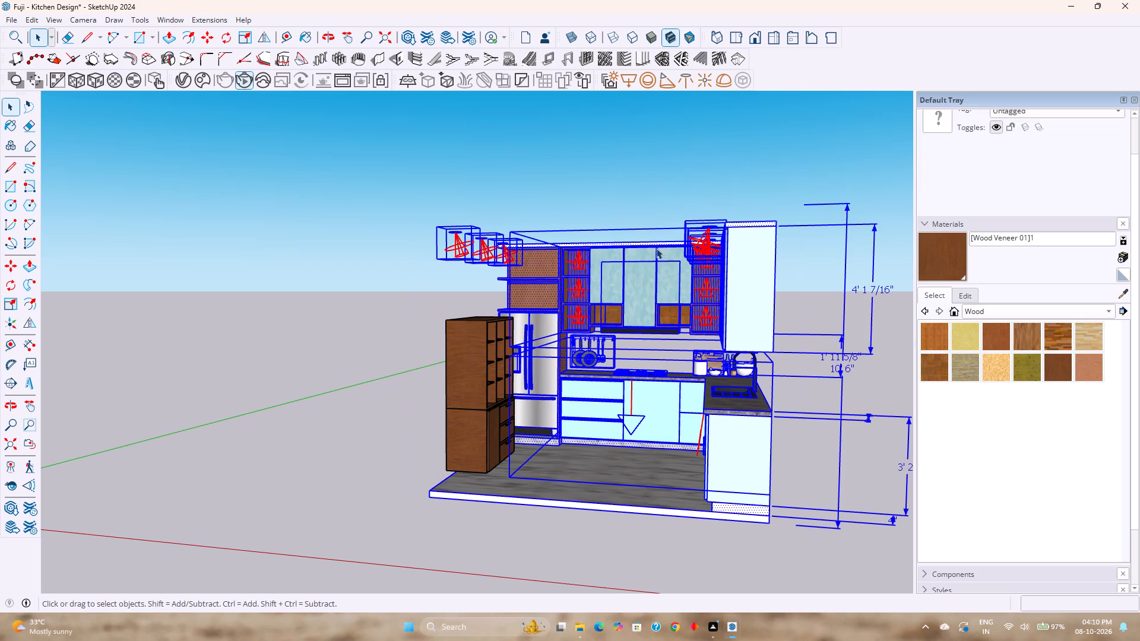
right_click(613, 260)
left_click(638, 303)
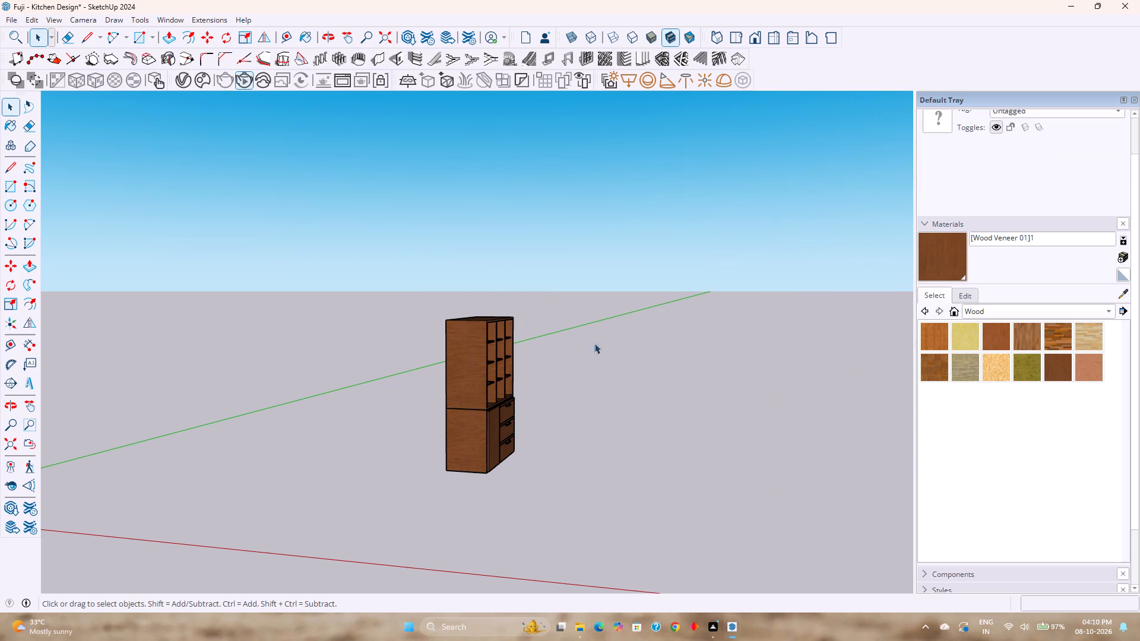
Open the isolated cabinet's group and place a guide 3 in inward from the underside's end edge, beside the plain door.
scroll(534, 450, "up", 7)
middle_click_drag(459, 455, 456, 300)
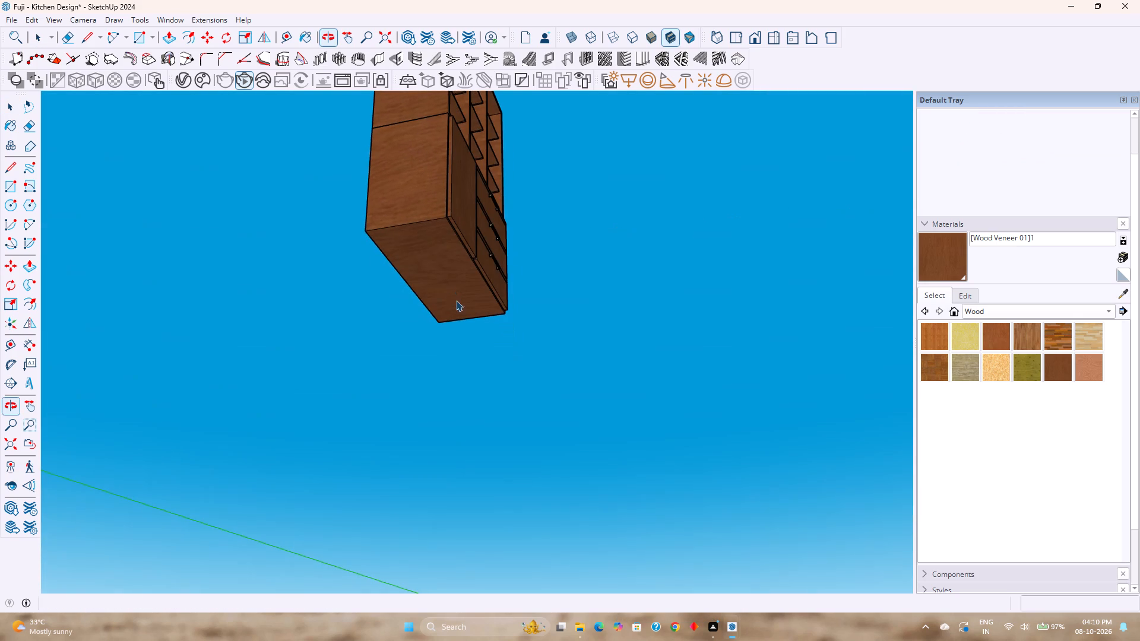
middle_click_drag(458, 275, 499, 380, "shift")
middle_click_drag(490, 369, 476, 296)
middle_click_drag(470, 261, 501, 382, "shift")
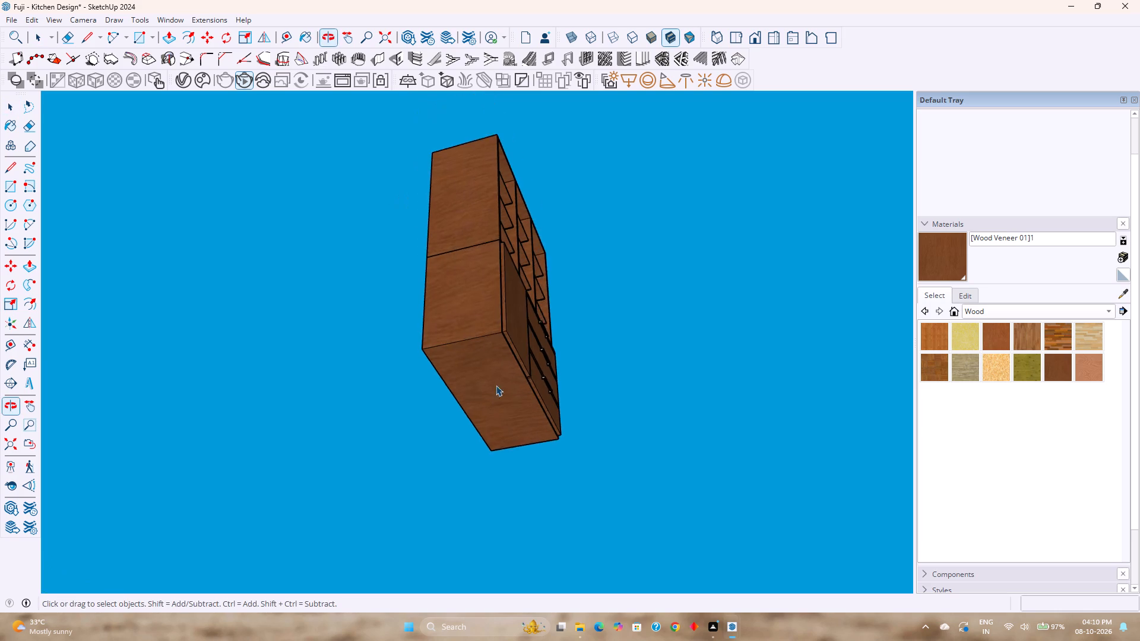
scroll(494, 379, "up", 12)
middle_click_drag(495, 348, 309, 303)
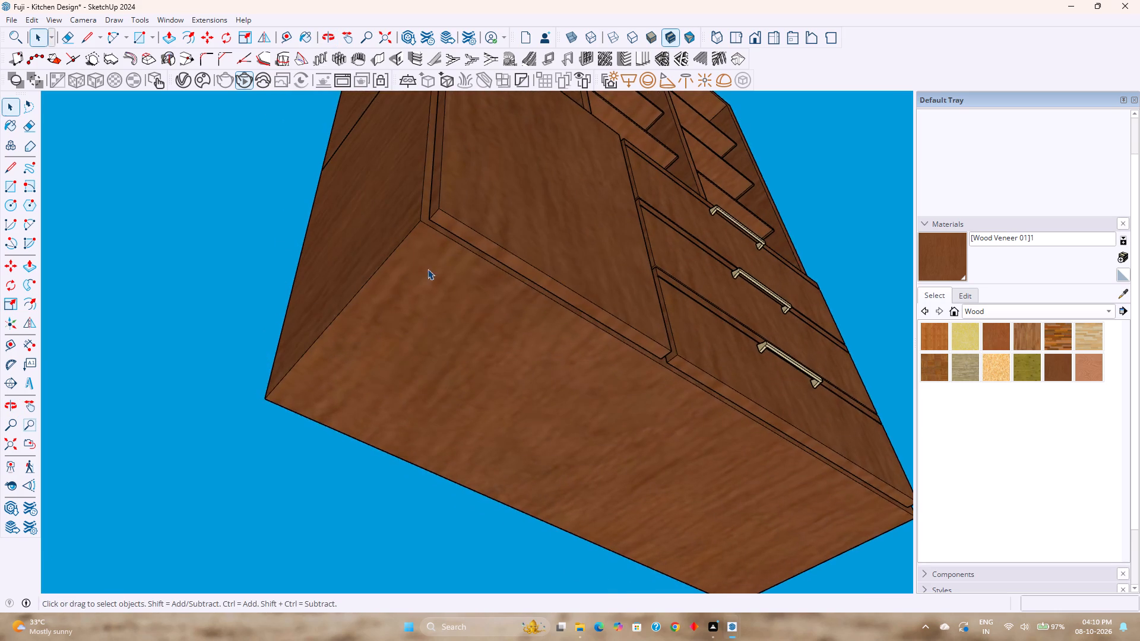
scroll(429, 265, "up", 3)
middle_click_drag(418, 250, 422, 271)
double_click(423, 271)
scroll(427, 266, "up", 4)
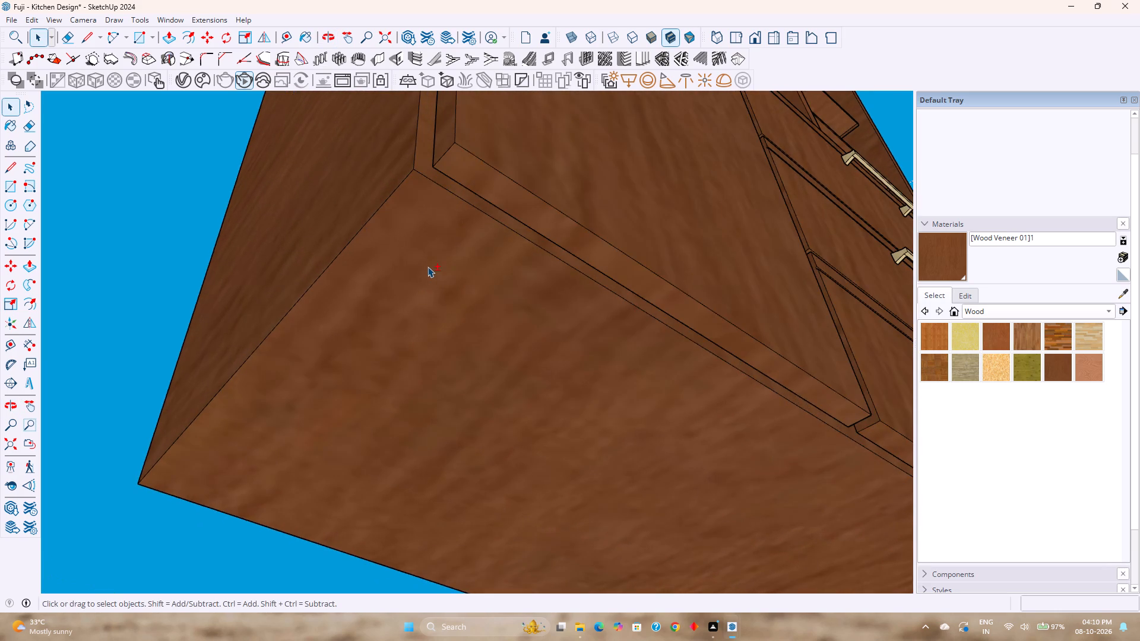
middle_click_drag(427, 266, 420, 342, "shift")
middle_click_drag(410, 382, 278, 262)
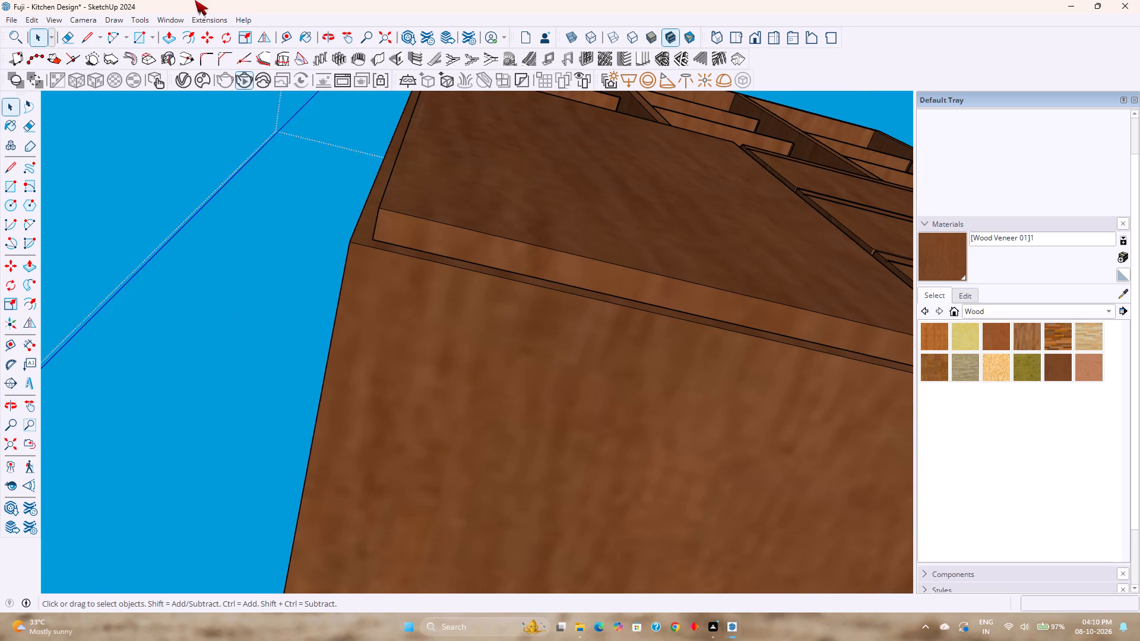
left_click(281, 34)
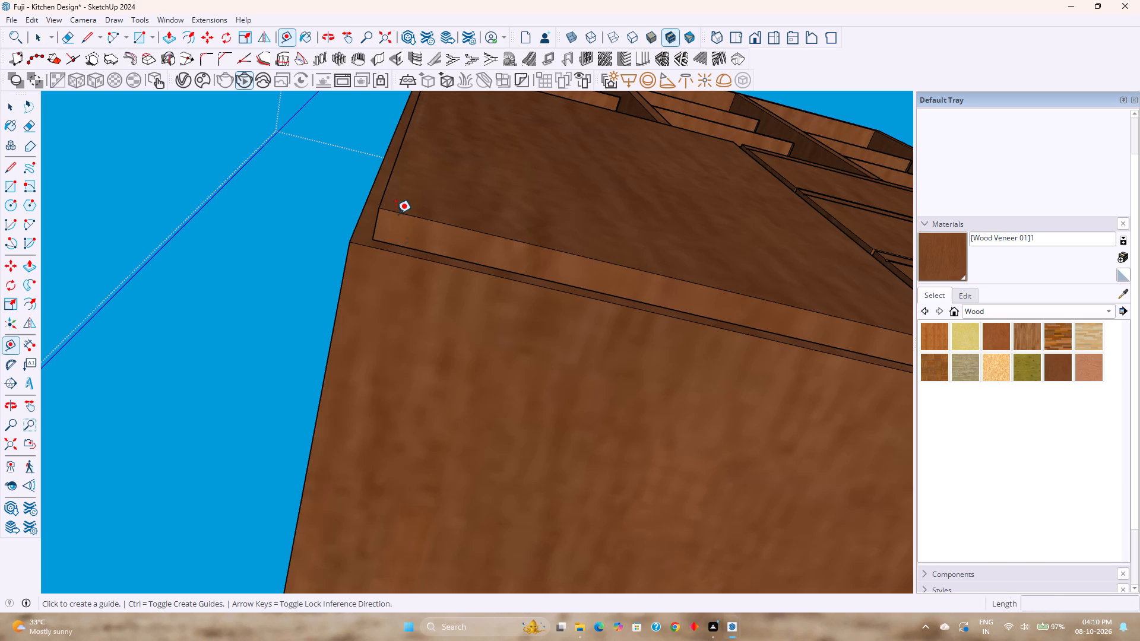
left_click(338, 309)
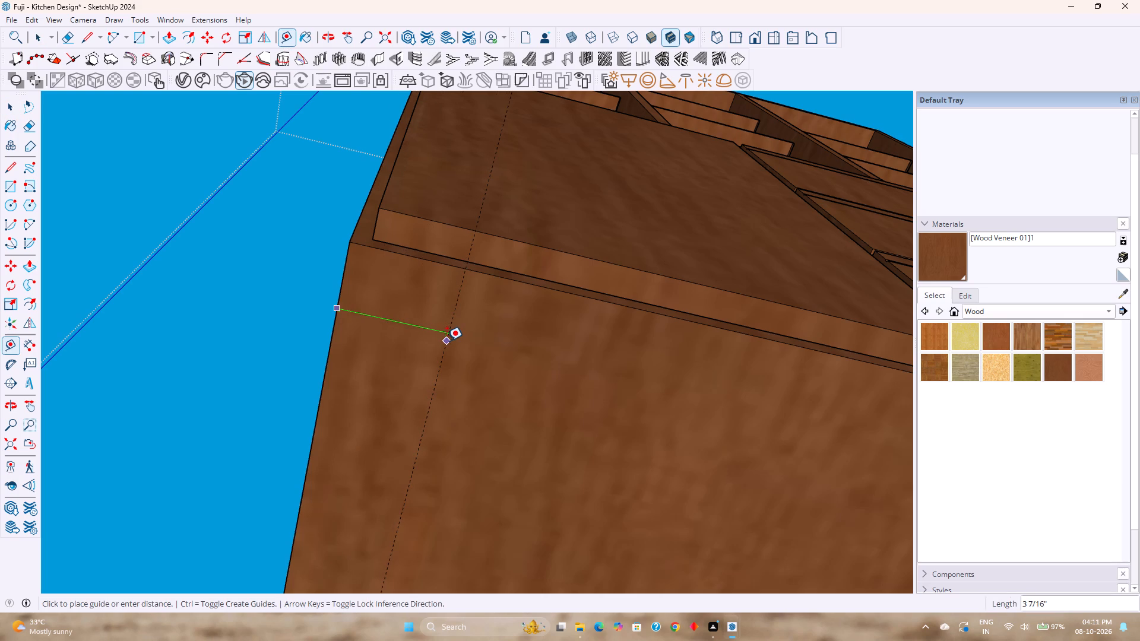
key("3")
key("Return")
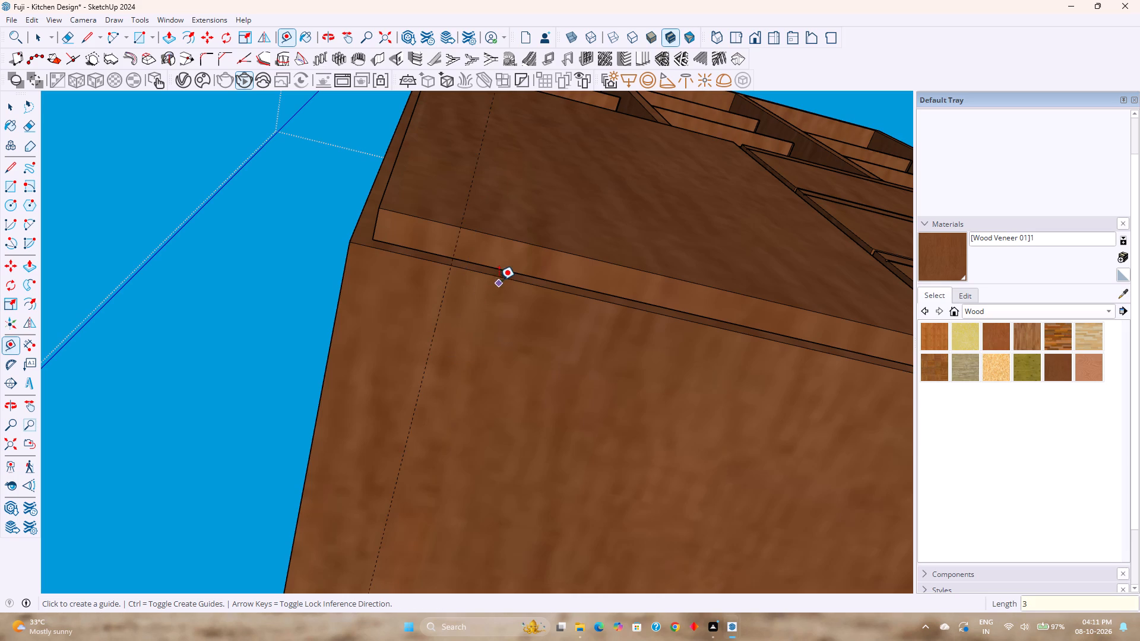
Place guides on the cabinet's underside, each 3 in inward from its front and back long edges.
left_click(498, 275)
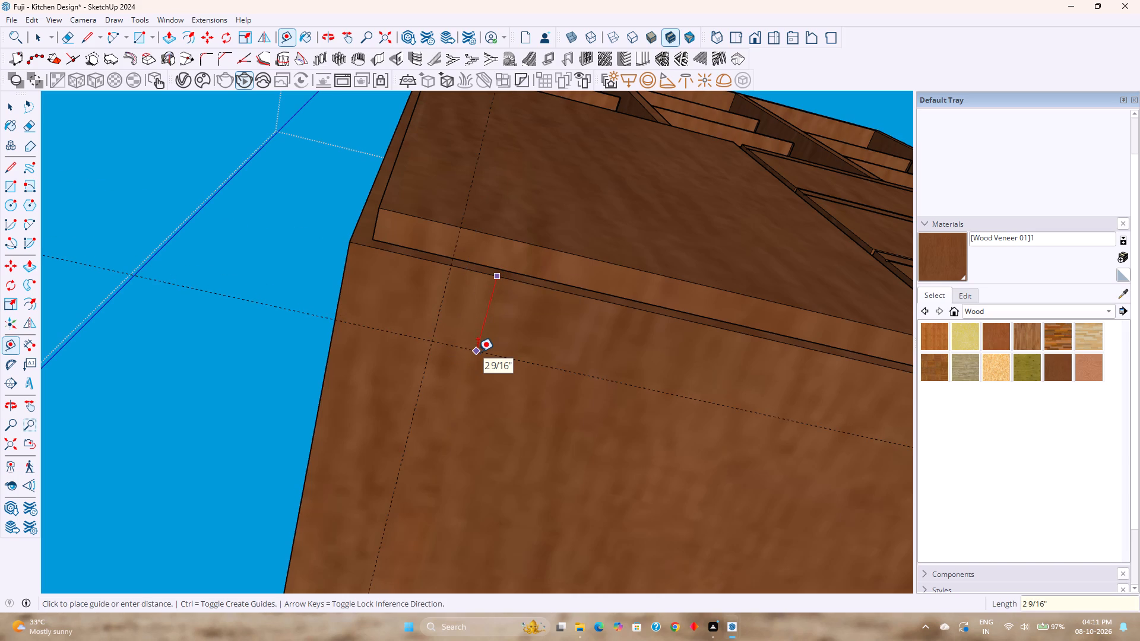
key("4")
key("Return")
key("3")
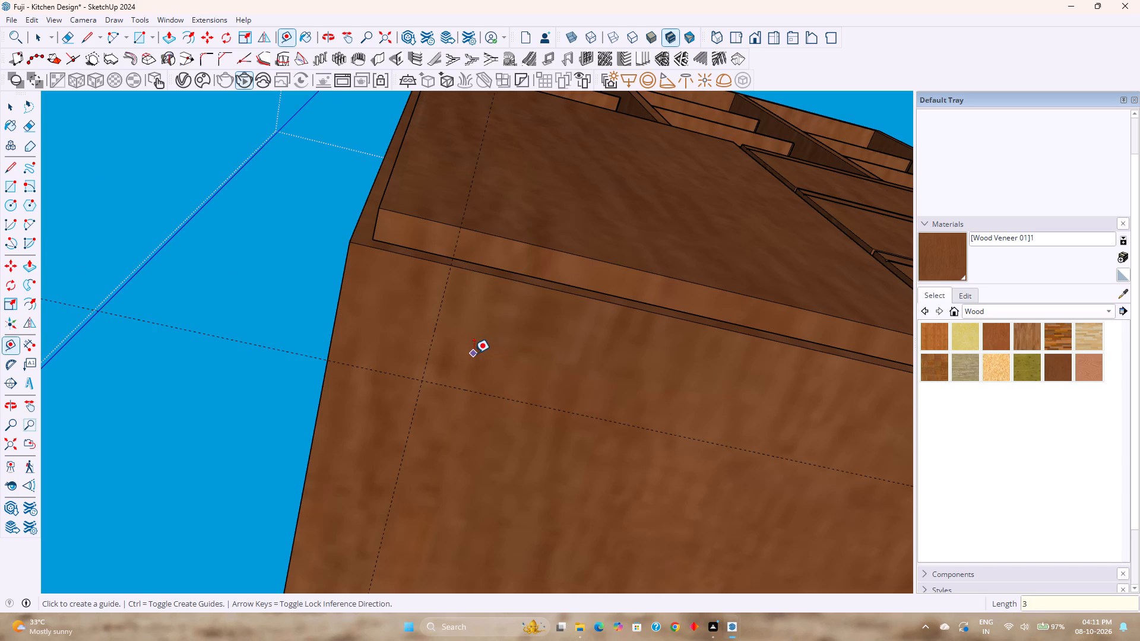
key("Return")
scroll(468, 356, "down", 2)
middle_click_drag(471, 360, 380, 286, "shift")
scroll(380, 286, "down", 4)
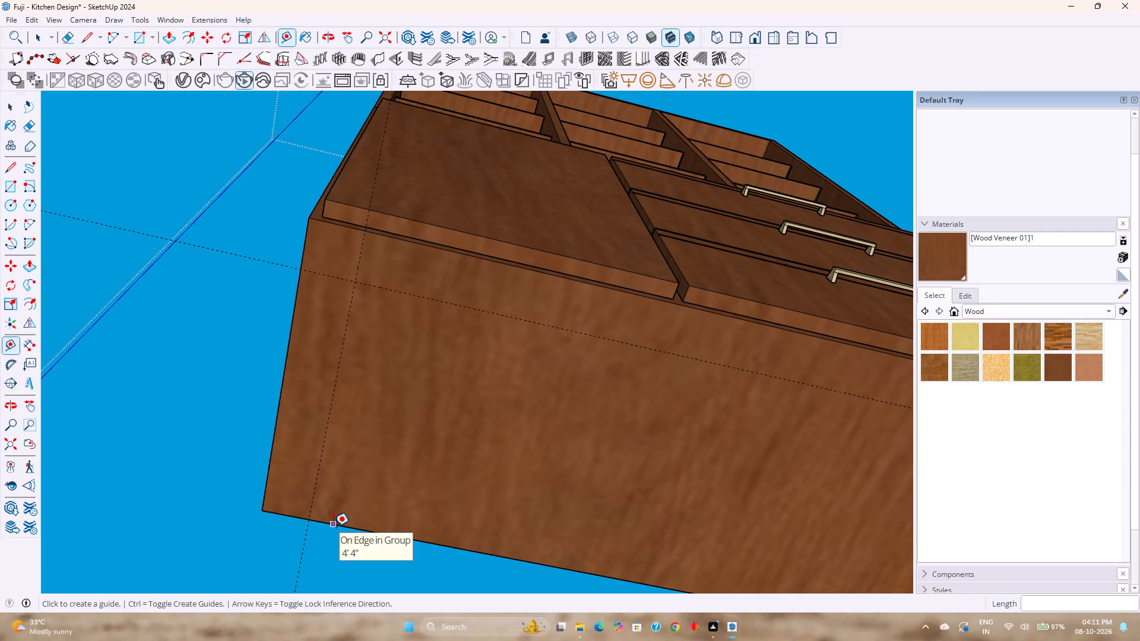
left_click(333, 526)
key("3")
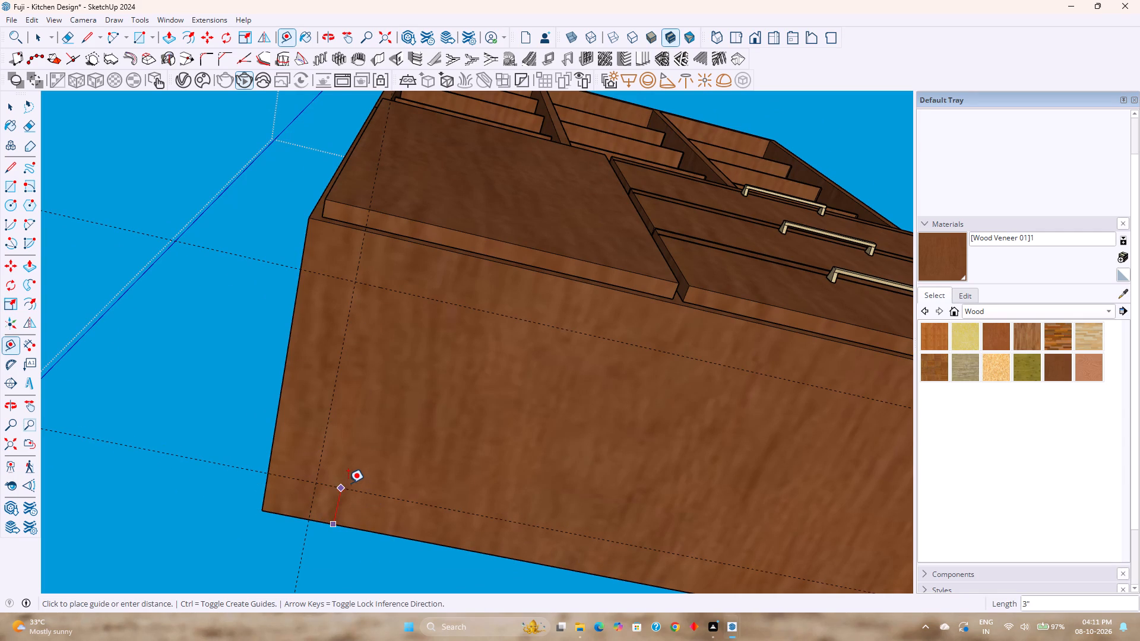
key("Return")
Place a guide 3 in inward from the underside's other end edge, beside the drawers.
scroll(350, 483, "down", 3)
middle_click_drag(368, 474, 159, 405, "shift")
scroll(366, 469, "down", 1, "shift")
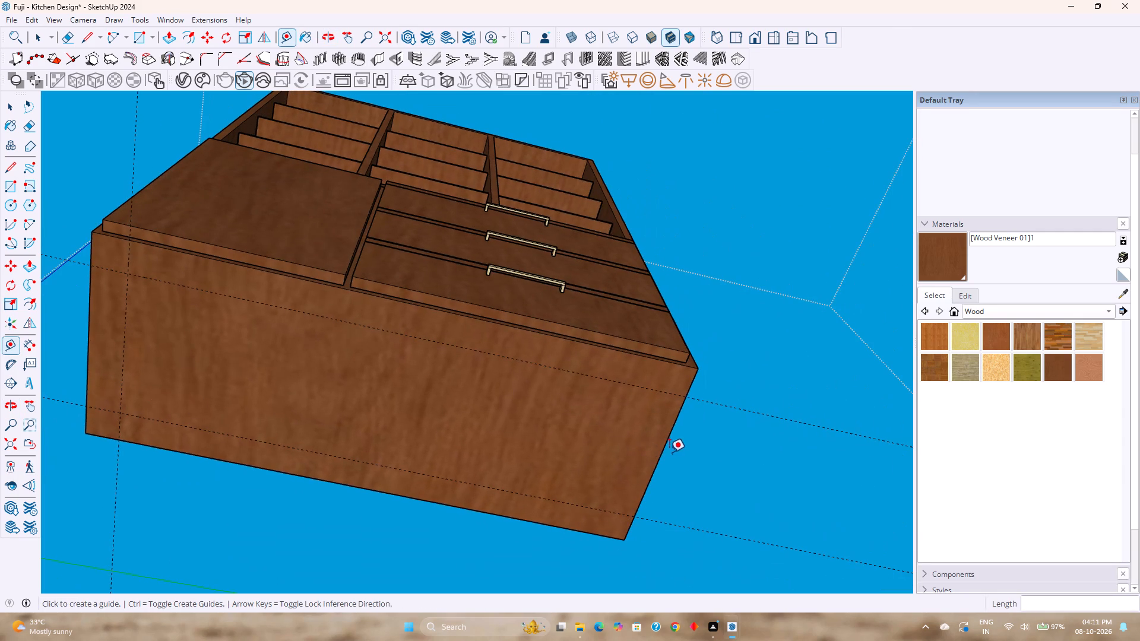
left_click(667, 442)
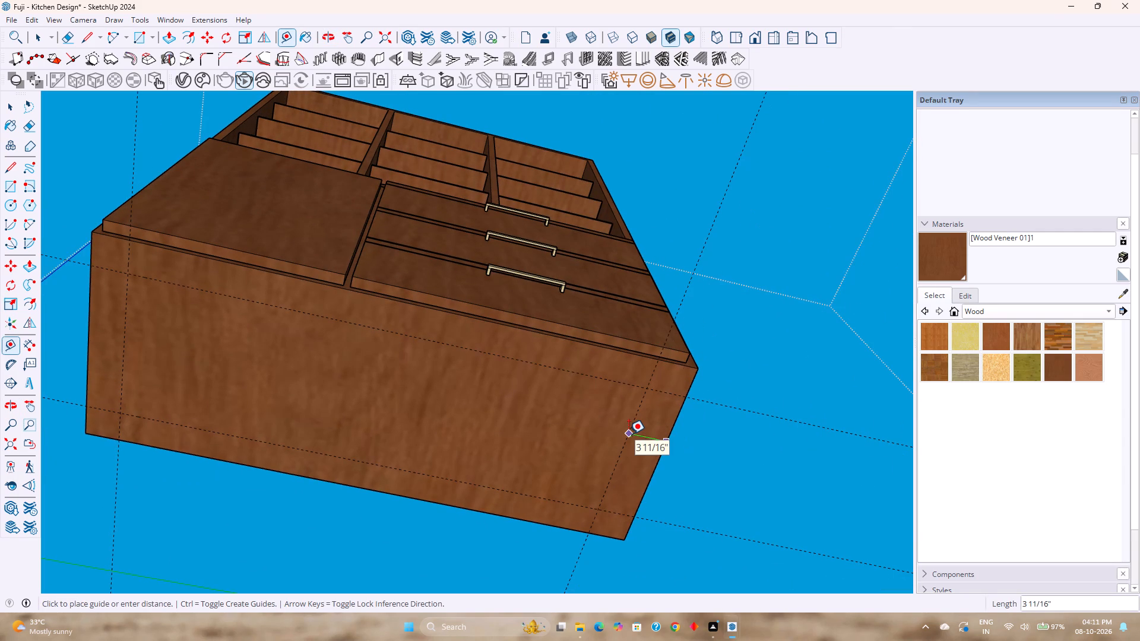
key("3")
key("Return")
Add a second guide 3 in inward from the existing guide at each end of the underside.
middle_click_drag(371, 392, 538, 464, "shift")
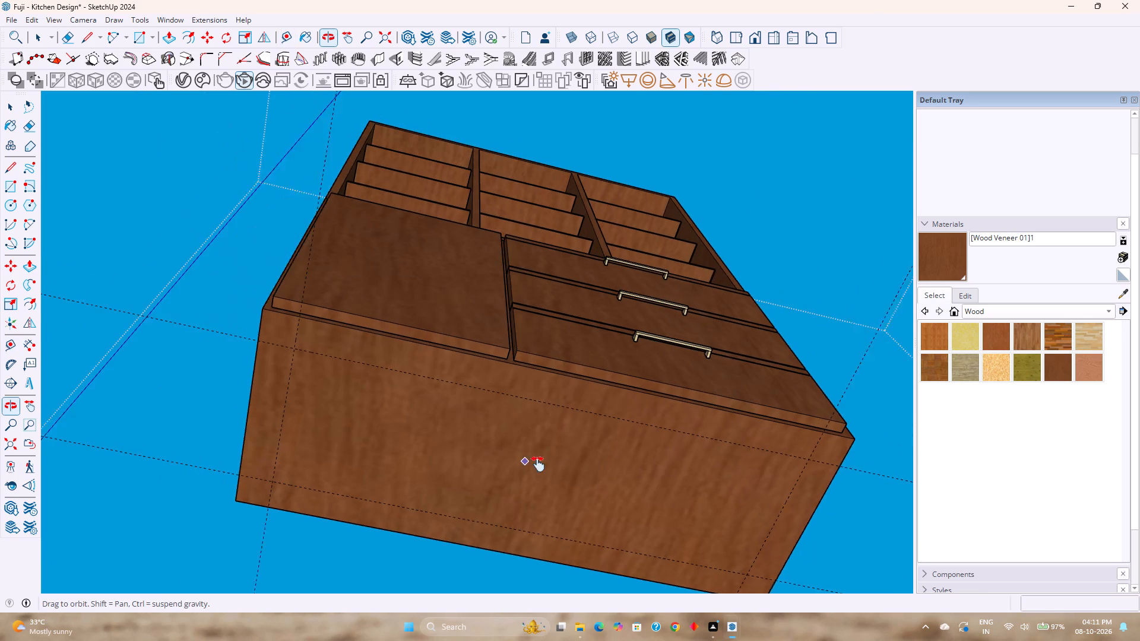
middle_click_drag(538, 464, 552, 465, "shift")
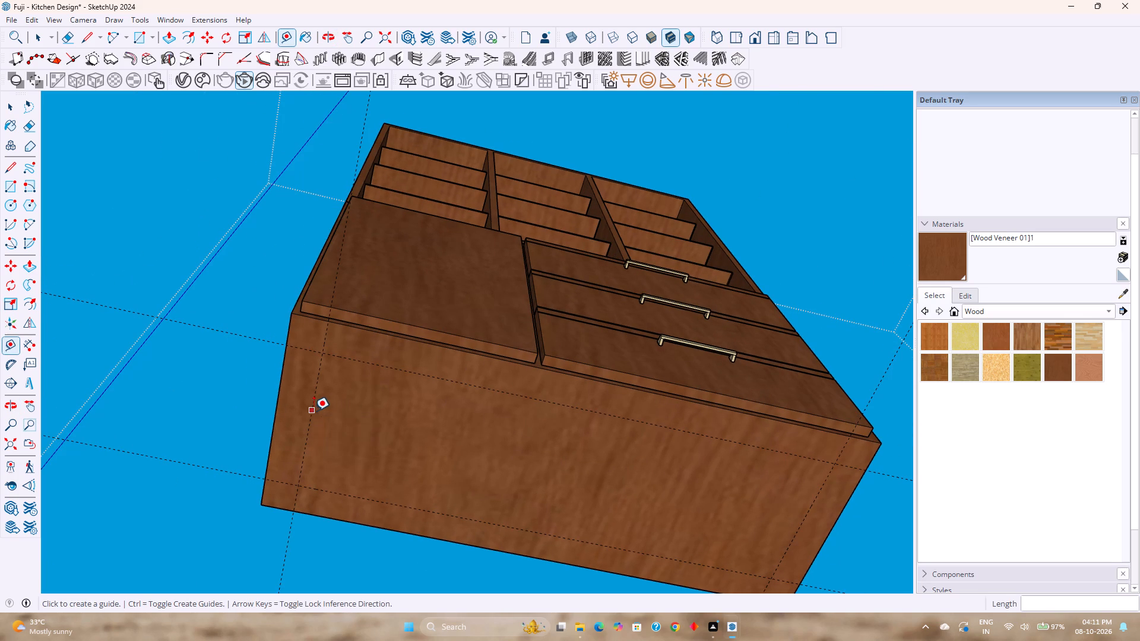
left_click(313, 411)
key("3")
key("Return")
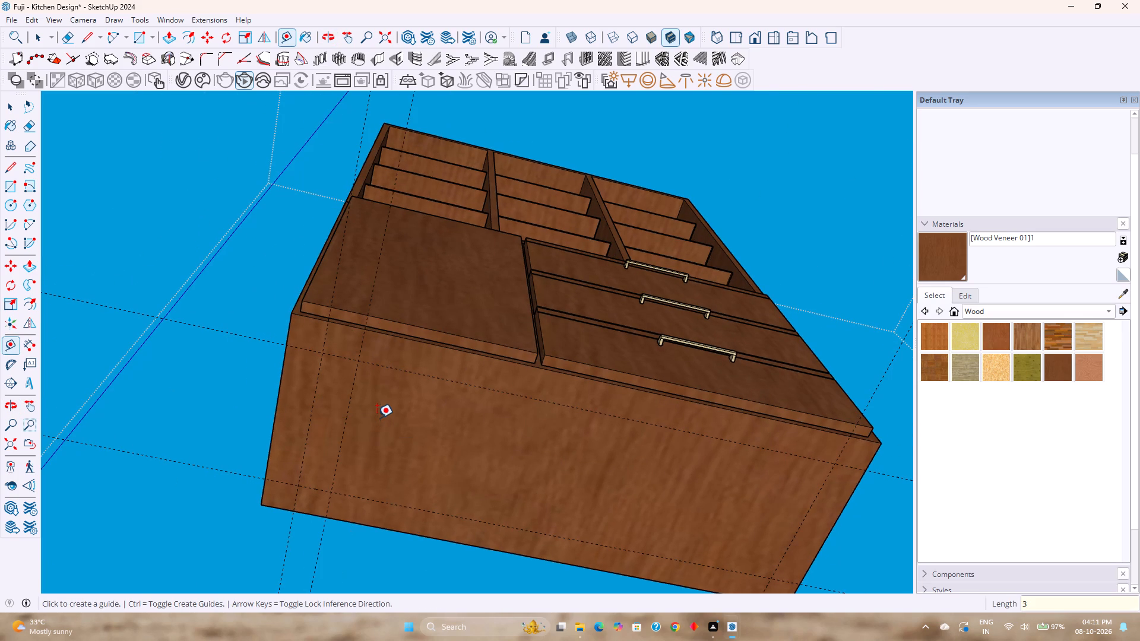
left_click(810, 500)
key("Escape")
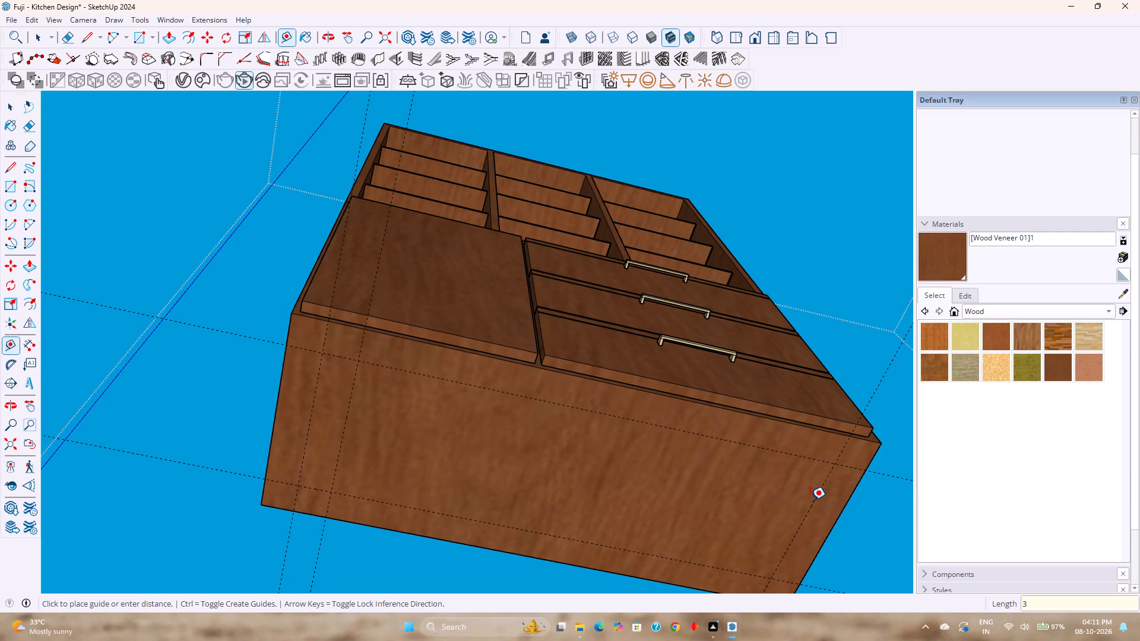
left_click(821, 492)
key("3")
key("Return")
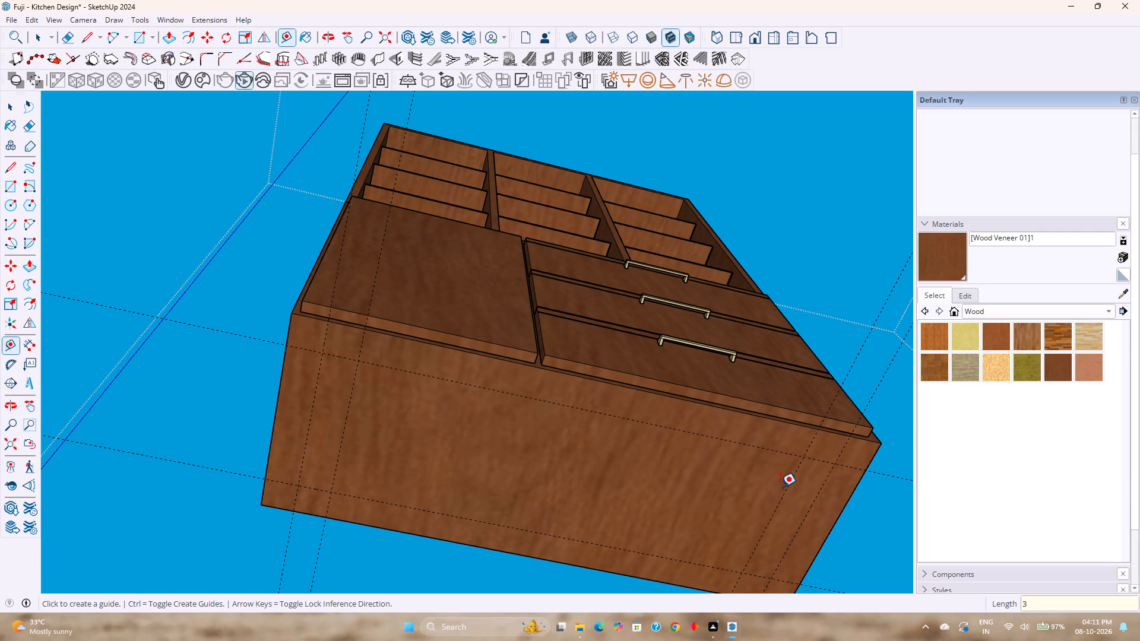
Add a second guide 3 in inward from the existing guides along the underside's back and front edges.
left_click(523, 526)
key("Escape")
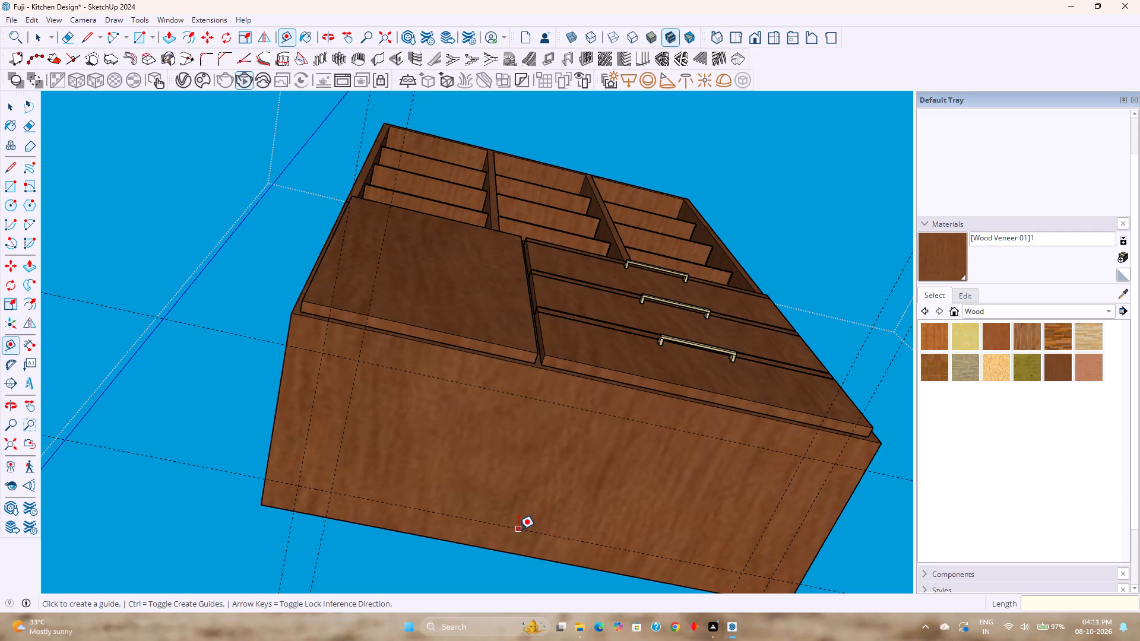
left_click(518, 529)
key("3")
key("Return")
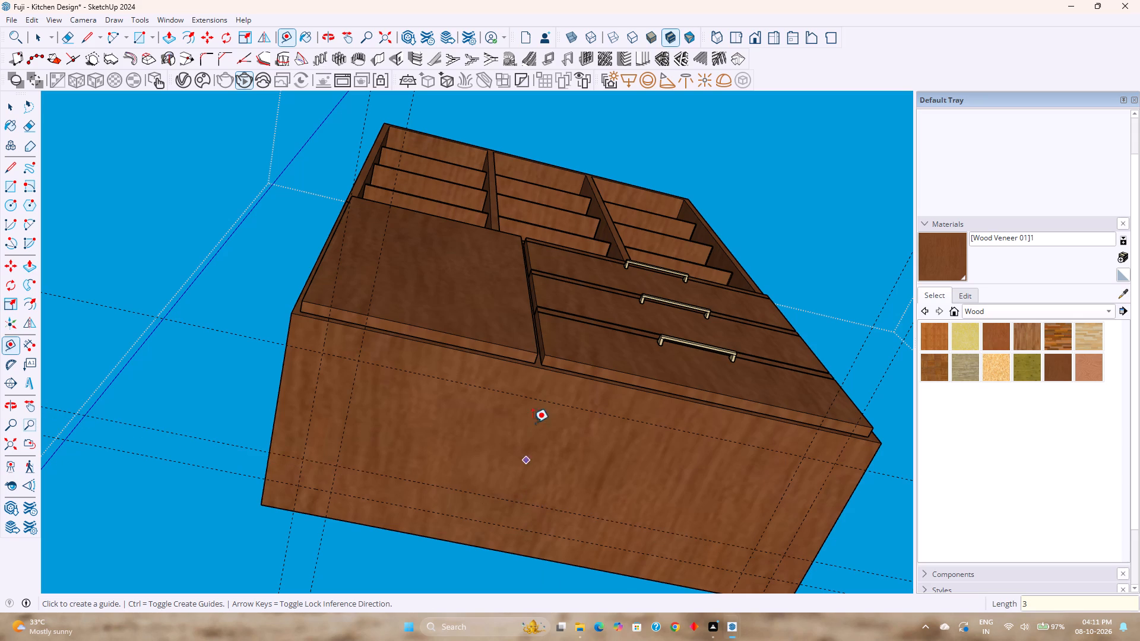
left_click(521, 395)
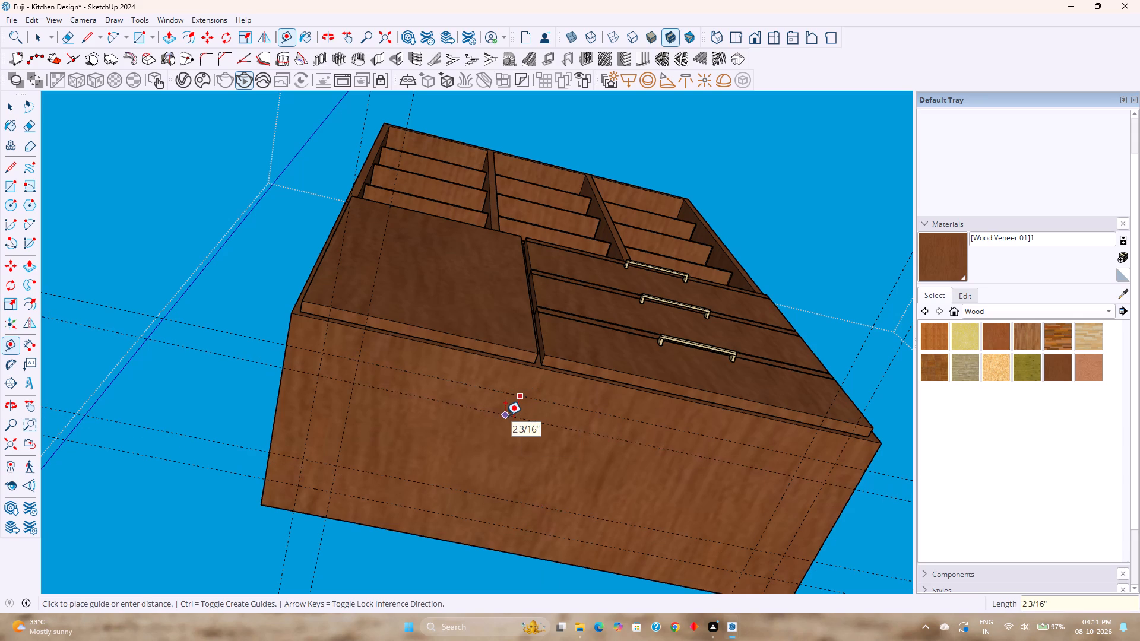
key("3")
key("Return")
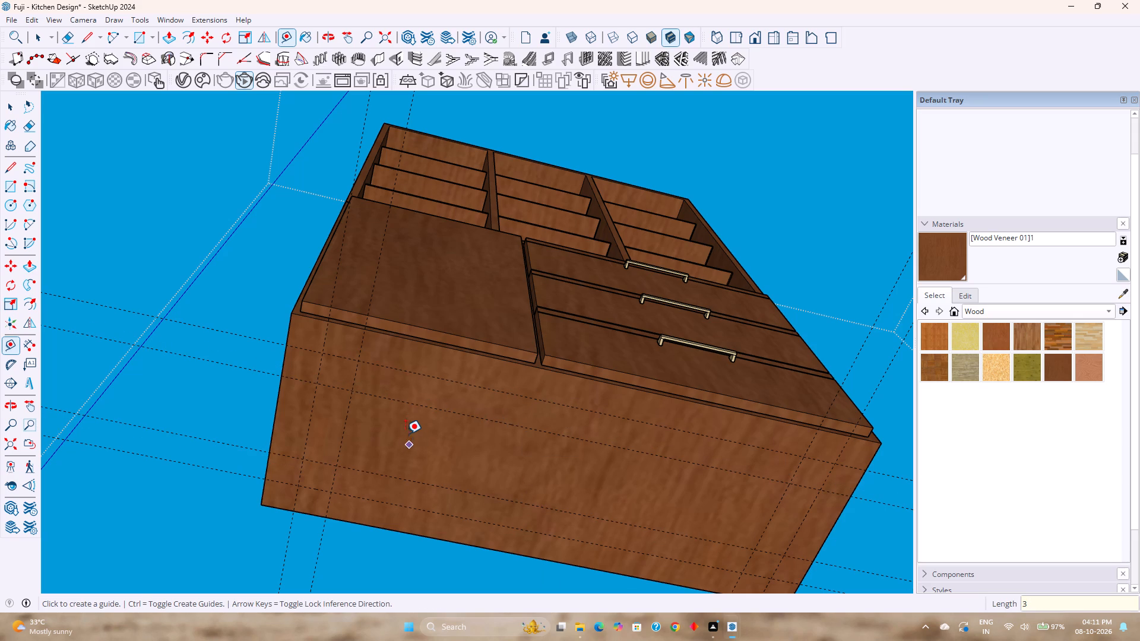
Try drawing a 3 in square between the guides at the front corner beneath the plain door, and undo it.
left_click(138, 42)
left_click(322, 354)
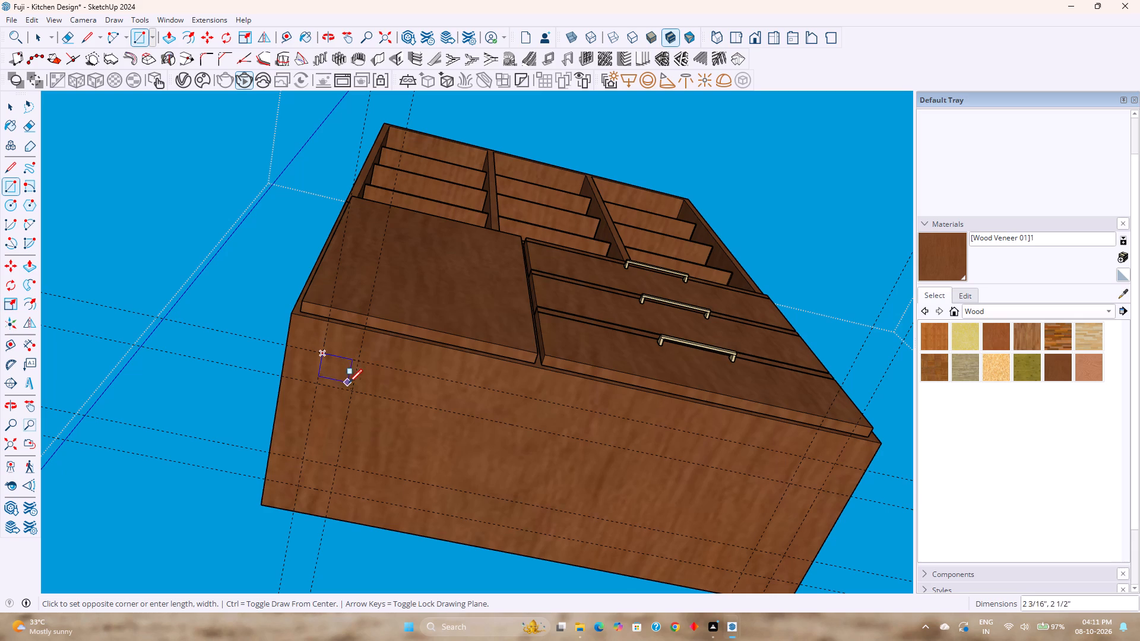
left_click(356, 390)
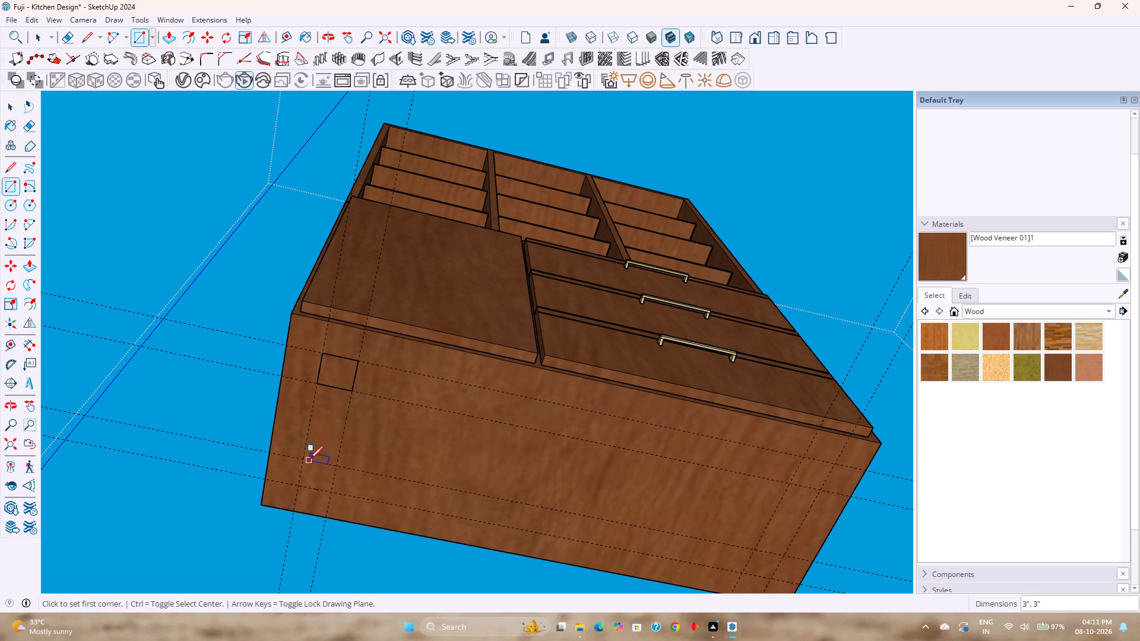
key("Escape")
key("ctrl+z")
Open the nested cabinet group and draw a 3 in square between the guides at the underside's front corner beneath the plain door.
key("space")
double_click(382, 443)
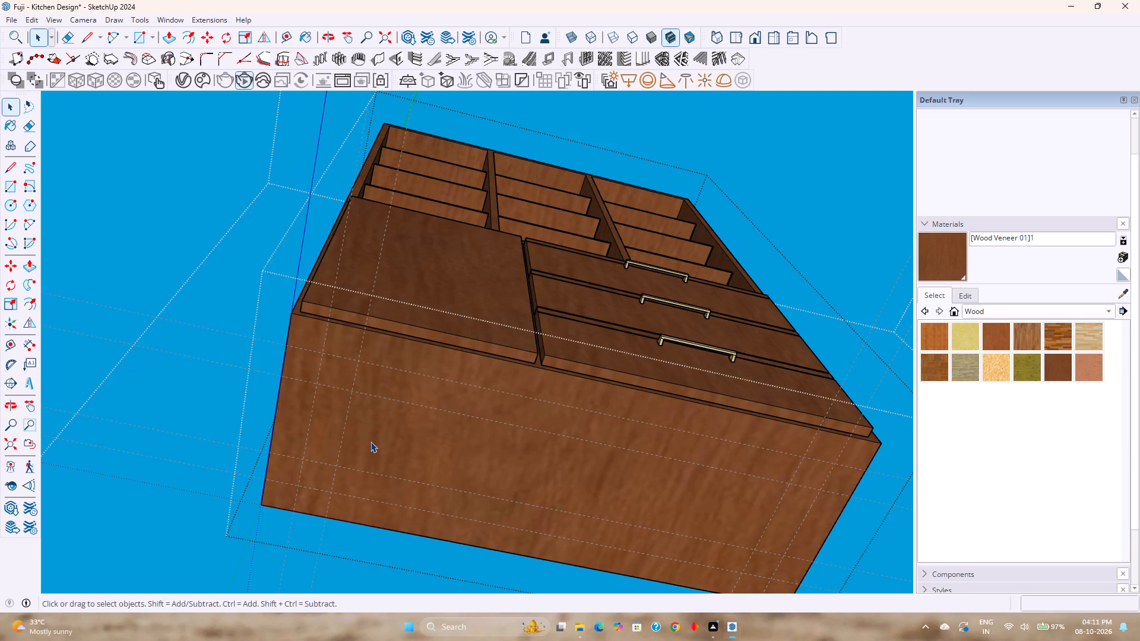
left_click(138, 37)
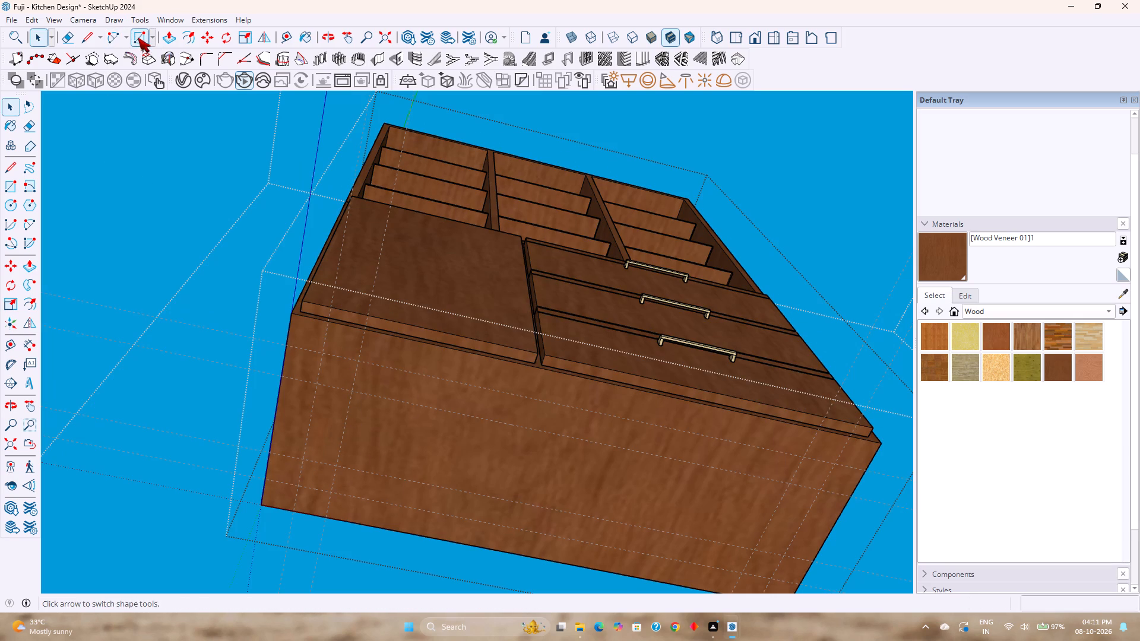
left_click(323, 355)
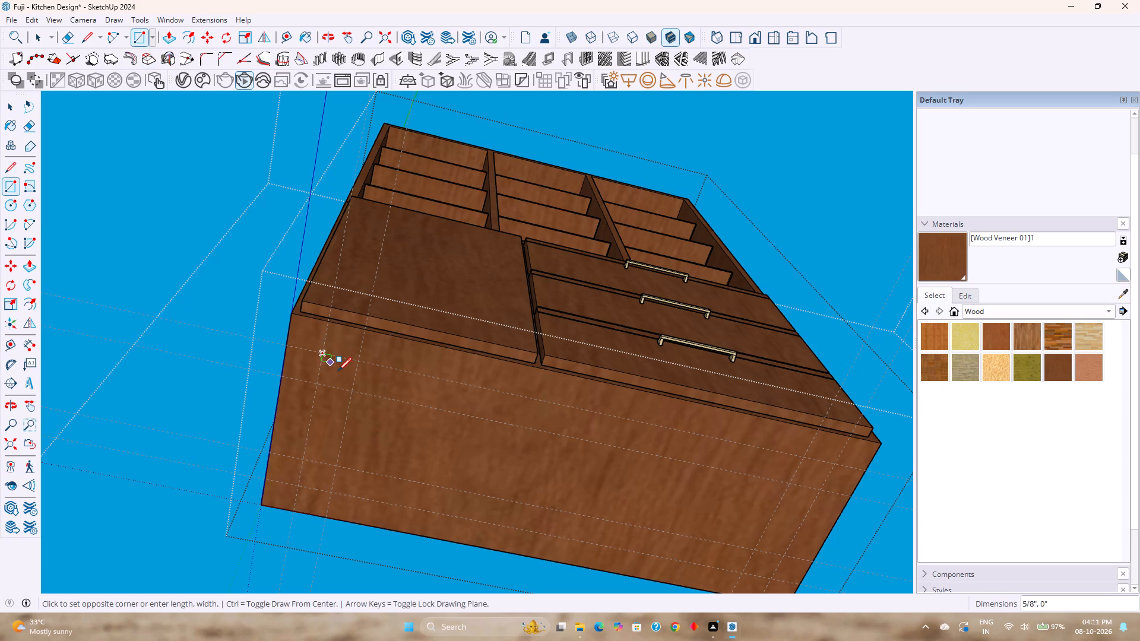
left_click(353, 392)
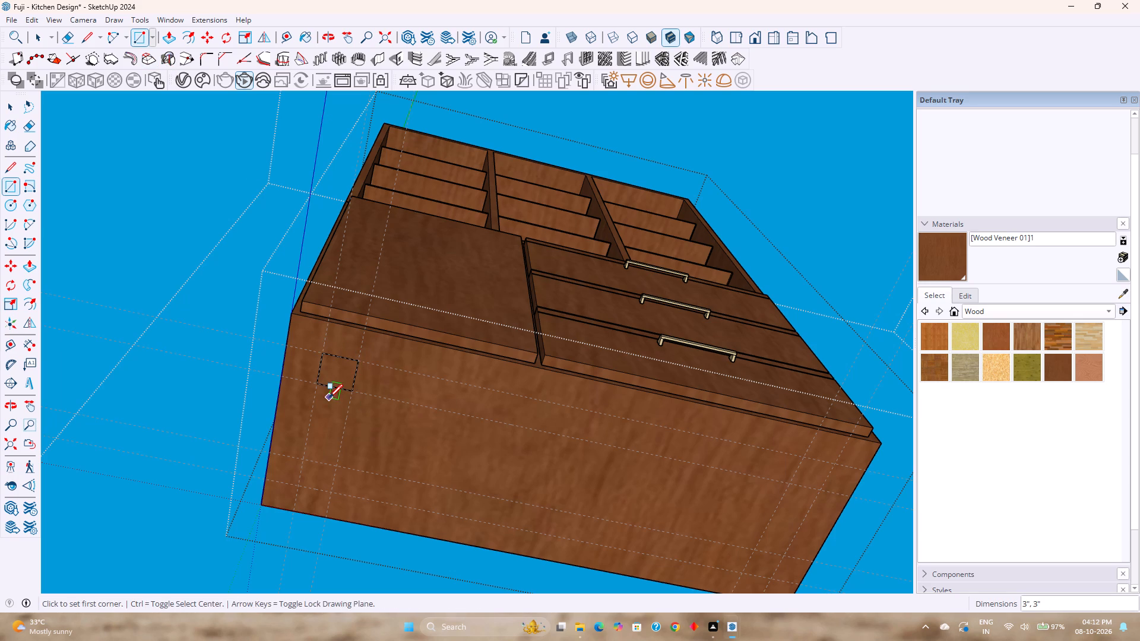
Make the 3 in square's face and edges into a component named 15.
key("space")
double_click(330, 372)
right_click(330, 372)
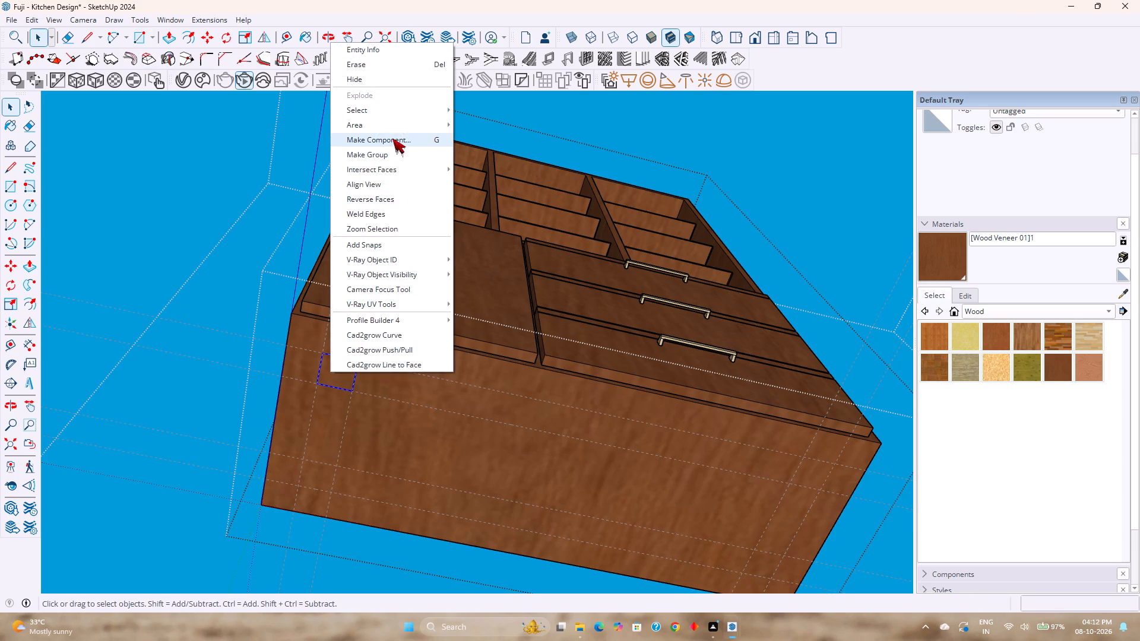
left_click(392, 138)
key("1")
key("5")
key("Return")
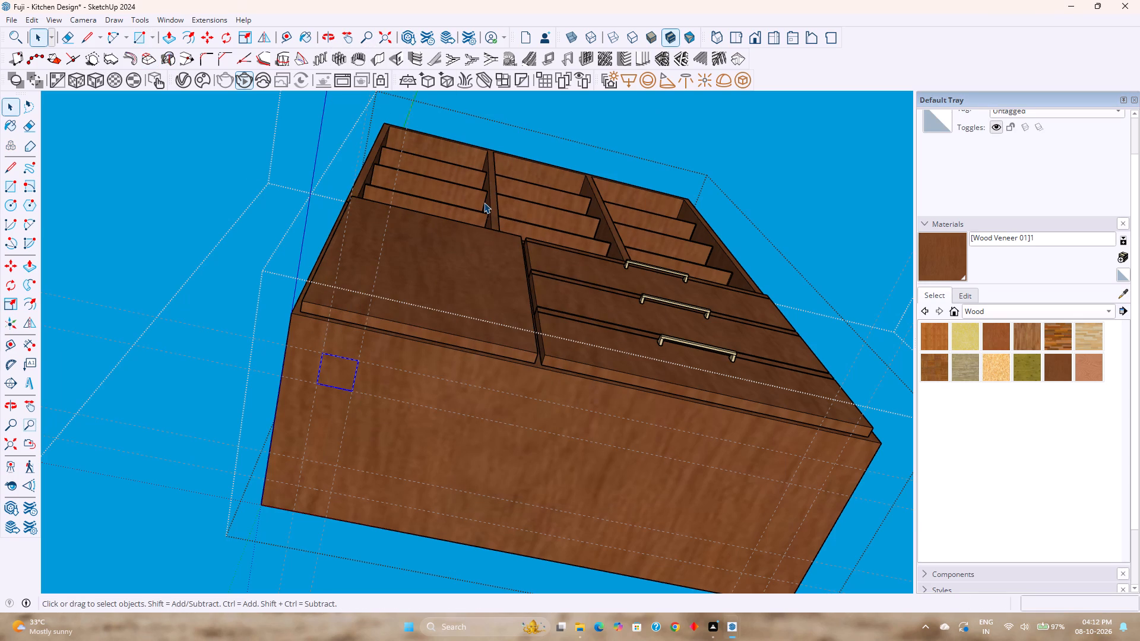
Copy the square component to the guide intersections at the other three corners of the cabinet's underside.
double_click(332, 379)
scroll(332, 379, "up", 1)
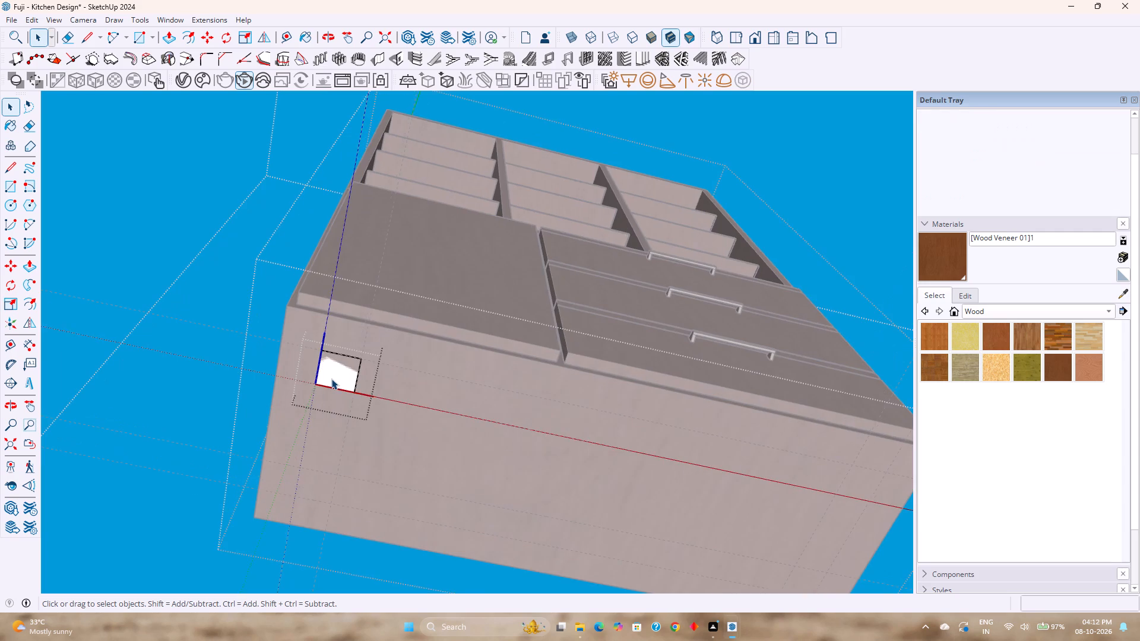
key("Escape")
left_click(338, 376)
middle_click_drag(340, 375, 331, 432)
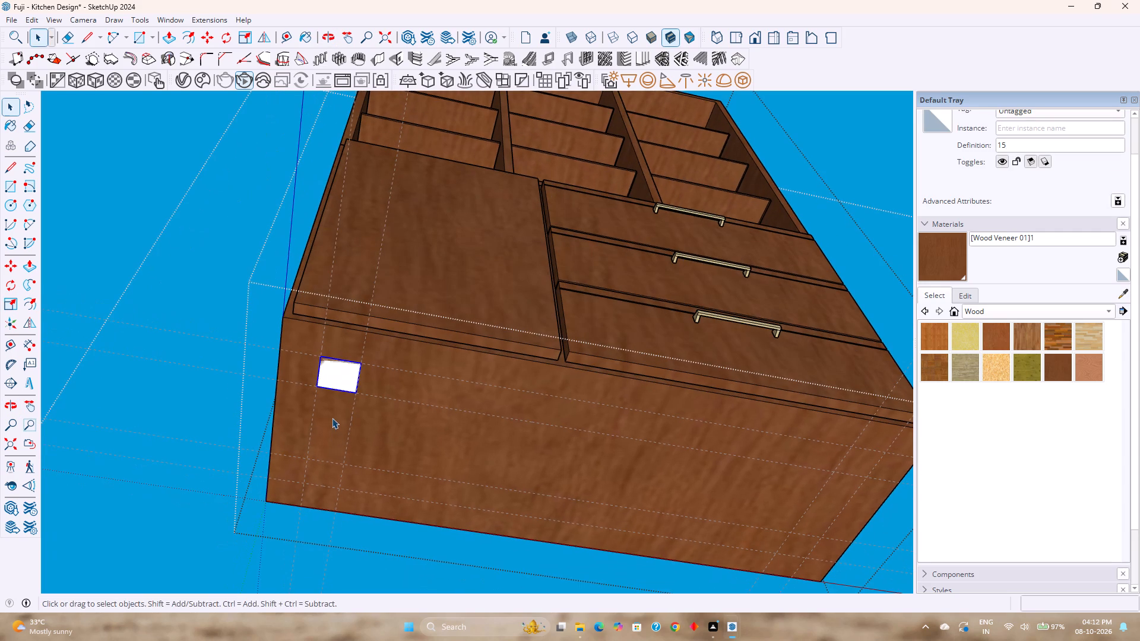
key("m")
left_click(321, 357)
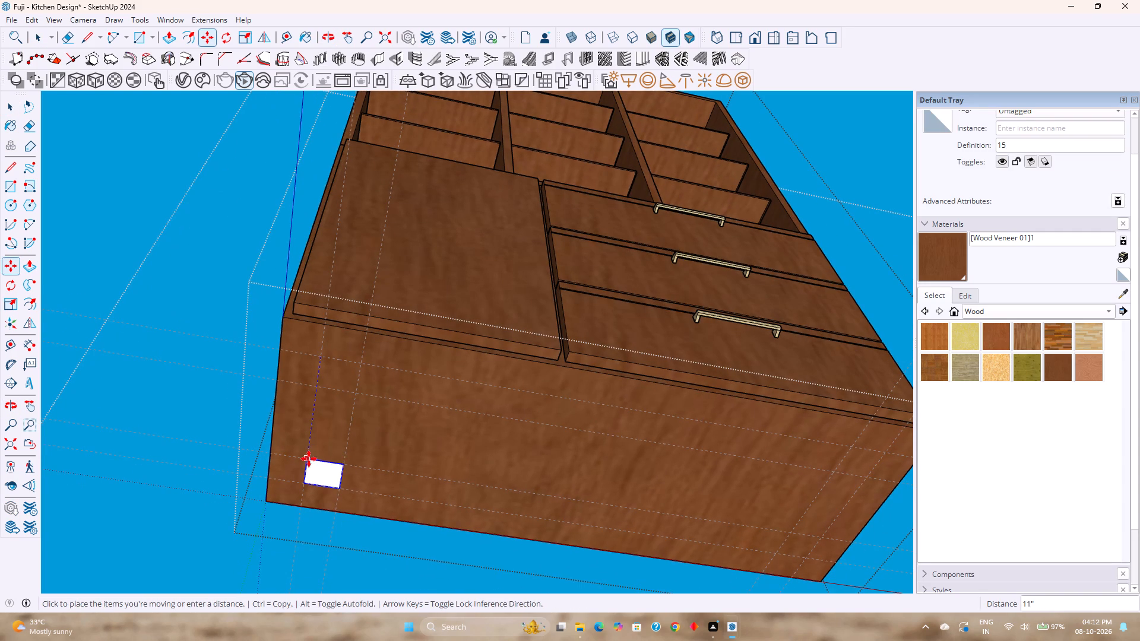
left_click(309, 459)
left_click(309, 460)
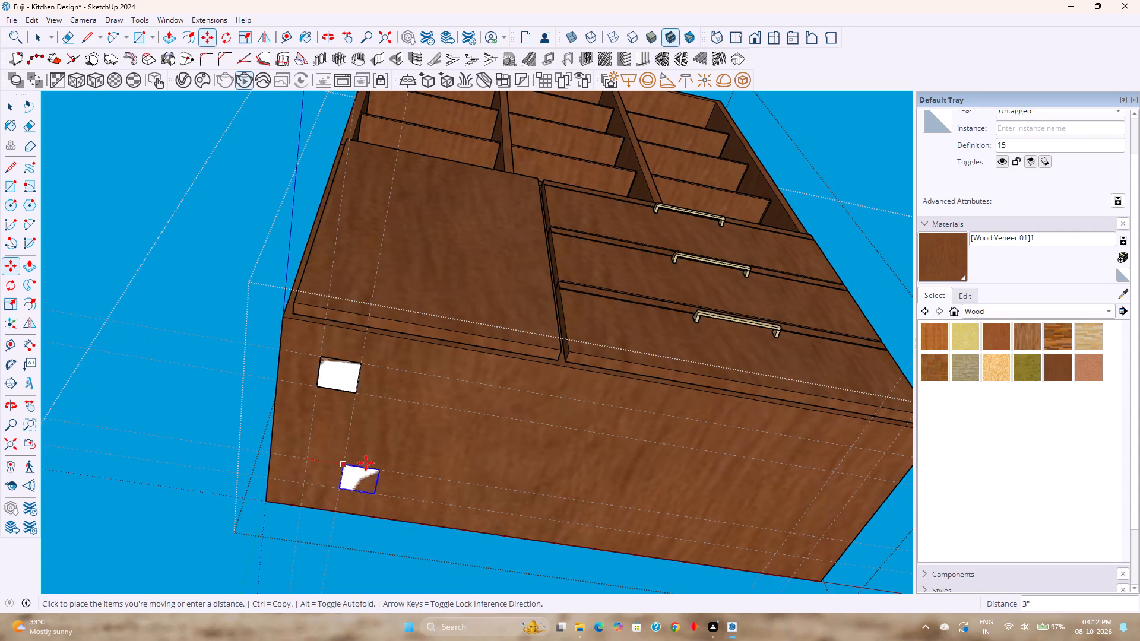
left_click(791, 535)
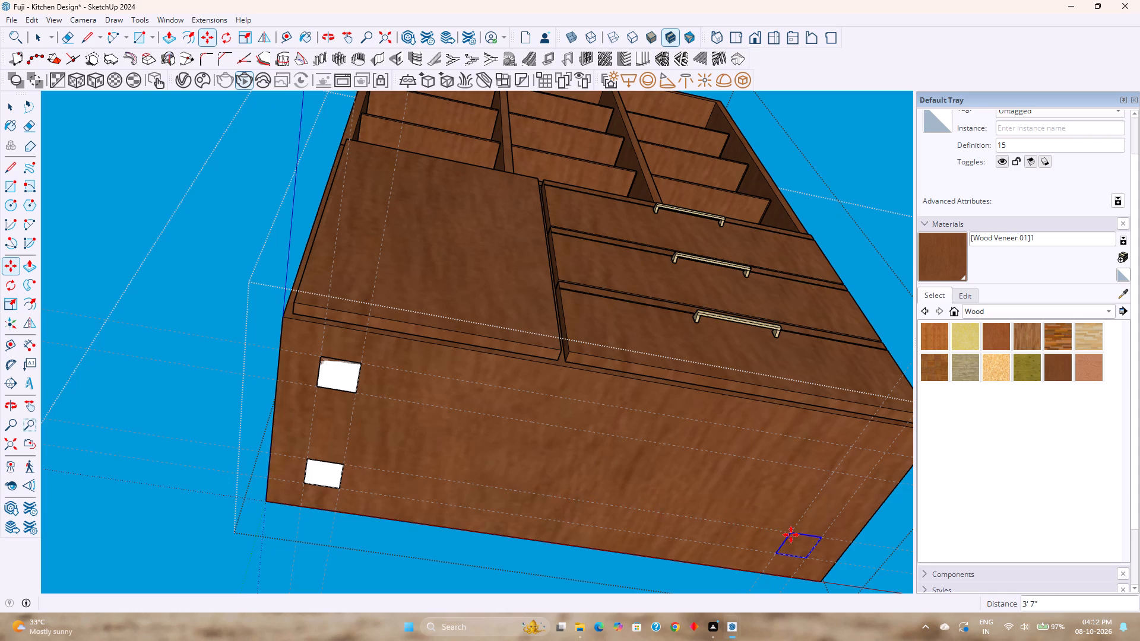
left_click(792, 537)
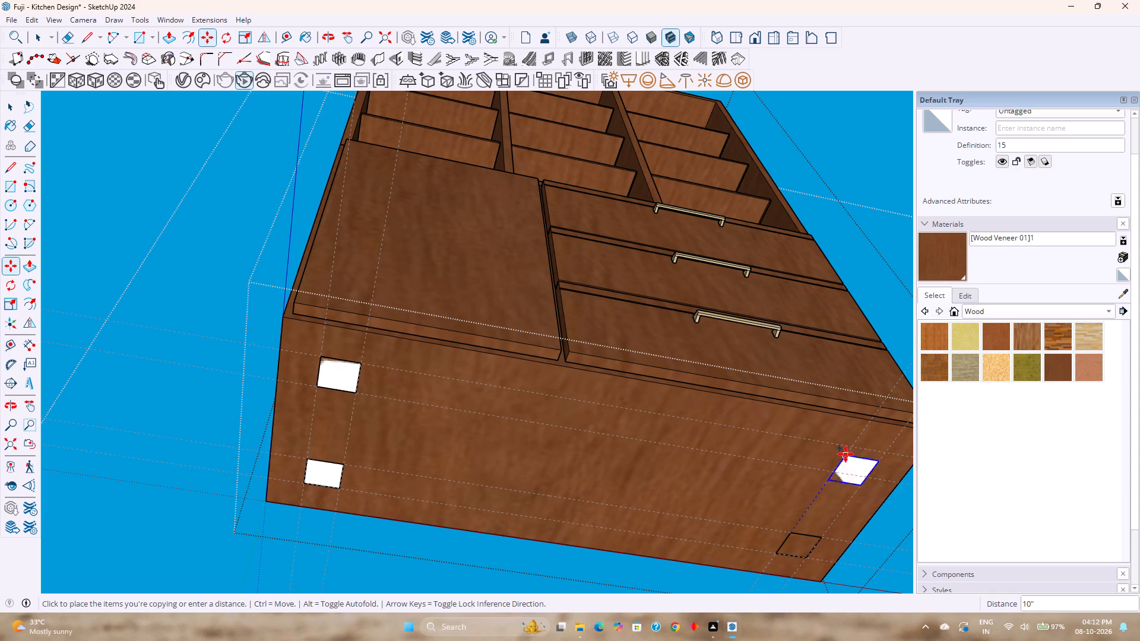
left_click(854, 449)
key("space")
Open the square component beneath the plain door and extrude its face 4 in downward to form the legs.
middle_click_drag(654, 478, 612, 417)
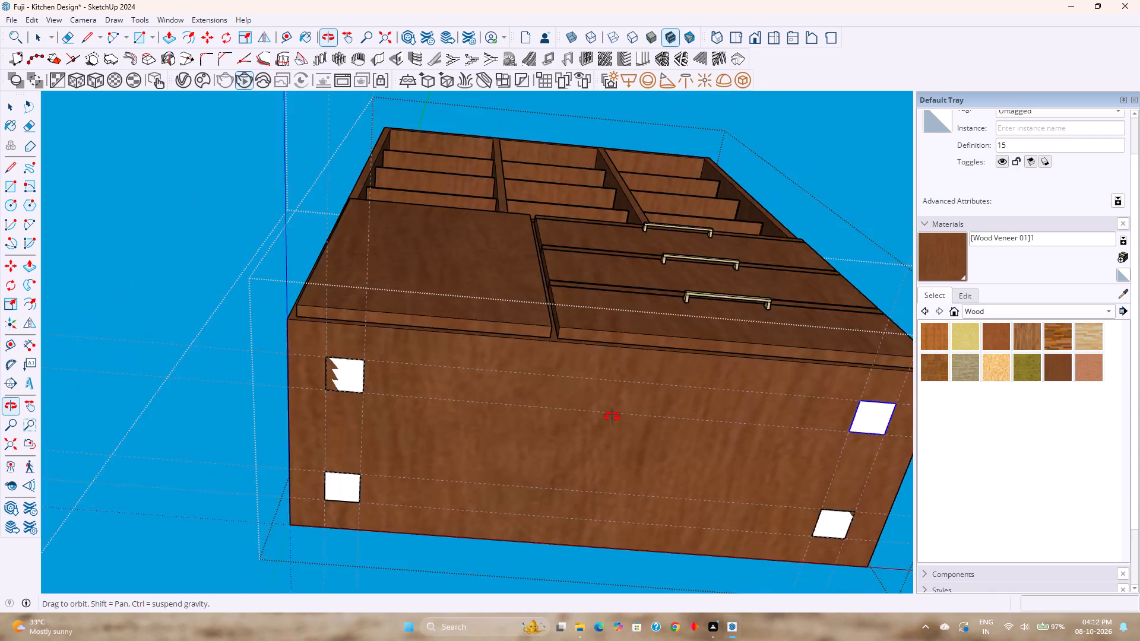
middle_click_drag(612, 417, 663, 394)
double_click(341, 356)
scroll(340, 354, "up", 4)
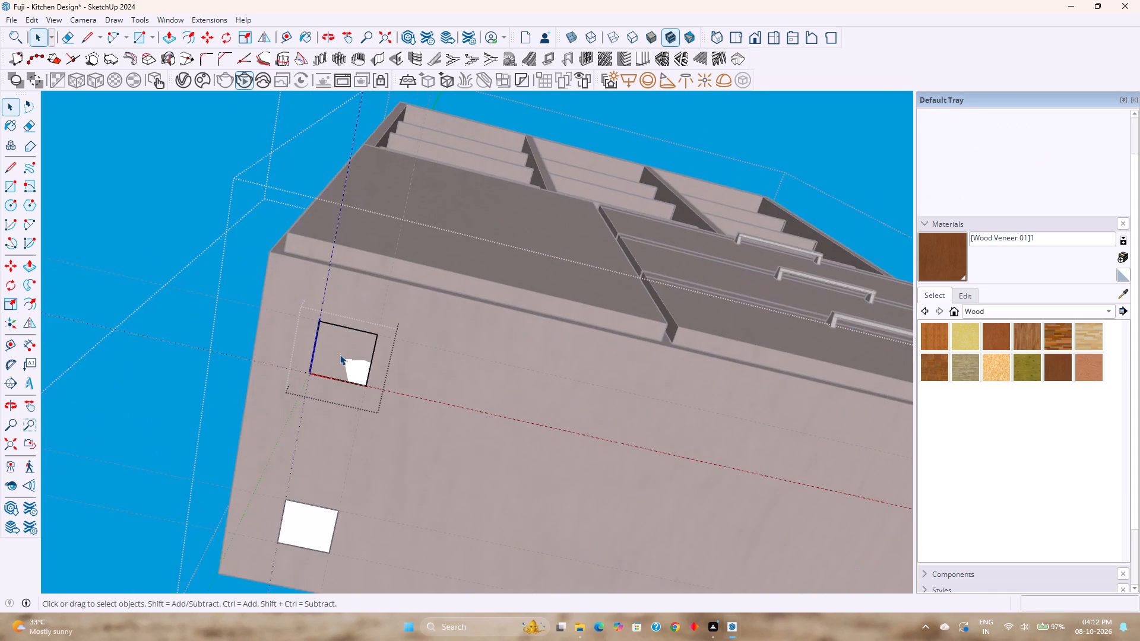
scroll(340, 354, "up", 2)
middle_click_drag(340, 354, 297, 497)
scroll(342, 443, "down", 5)
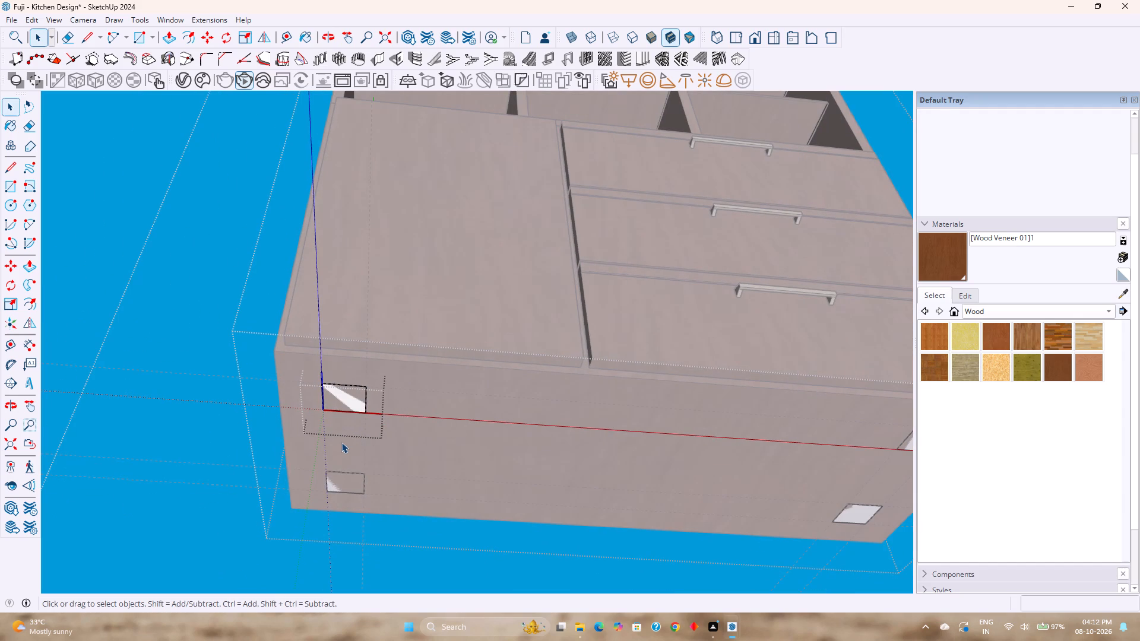
scroll(353, 379, "up", 6)
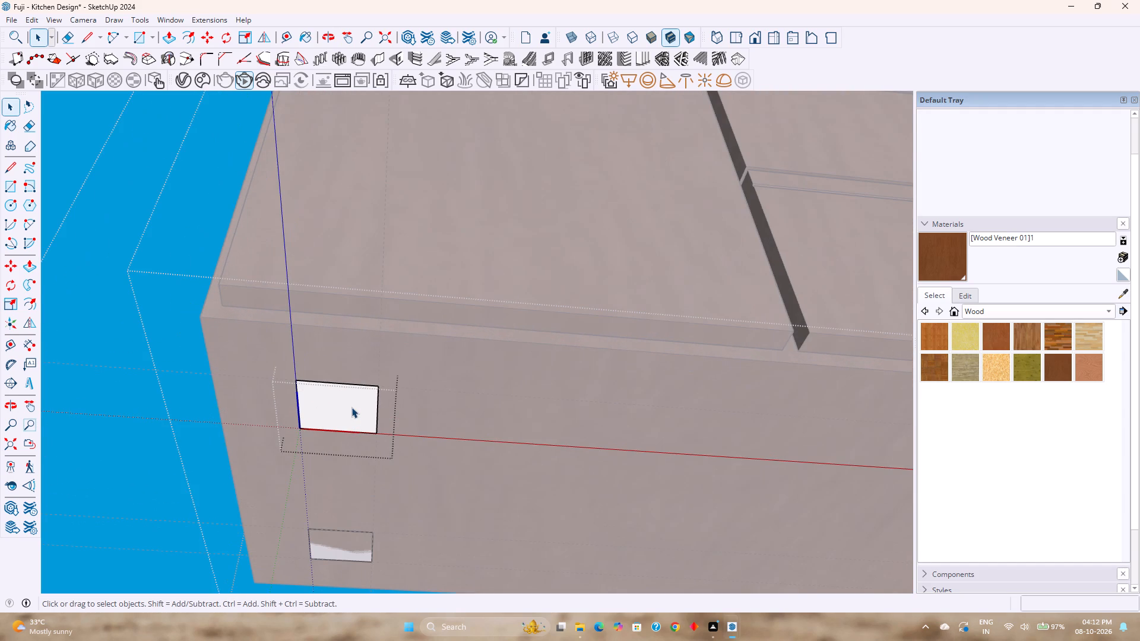
middle_click_drag(348, 410, 347, 421)
key("p")
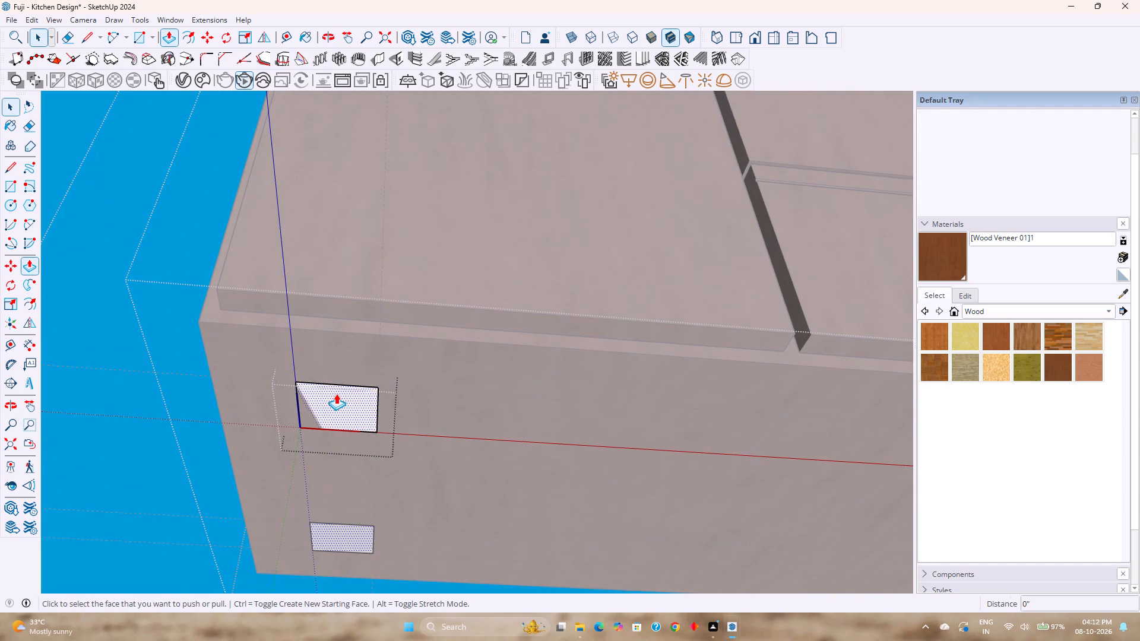
left_click(336, 401)
scroll(328, 469, "down", 4)
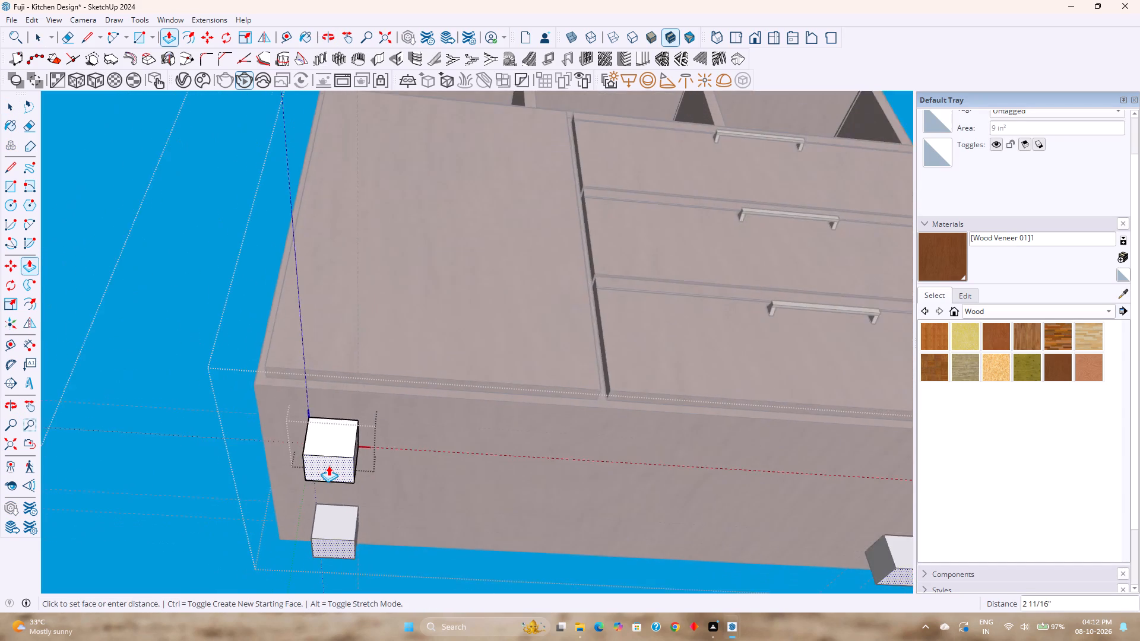
scroll(328, 465, "down", 8)
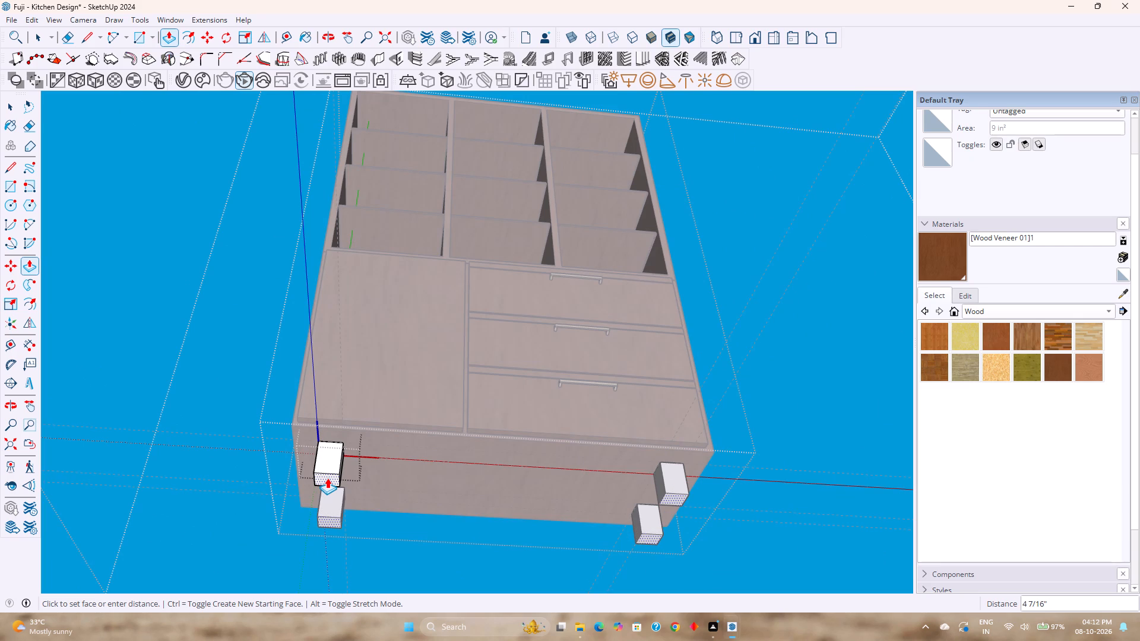
key("4")
key("Return")
key("space")
key("Escape")
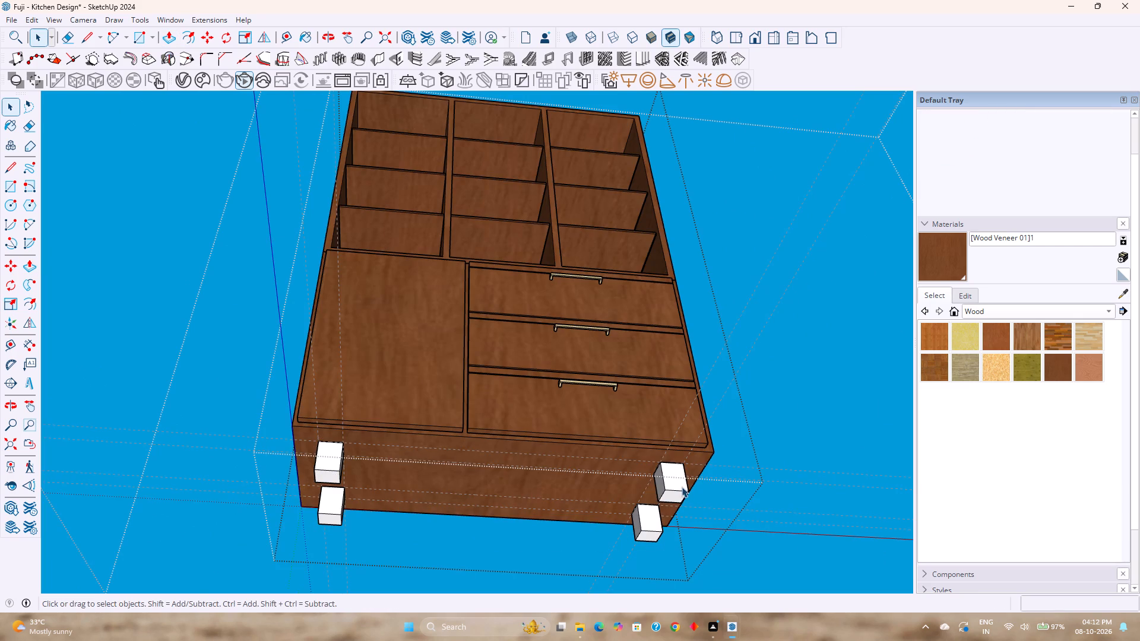
Delete the two leg components beneath the drawer side of the cabinet.
left_click(677, 494)
key("Delete")
left_click(646, 537)
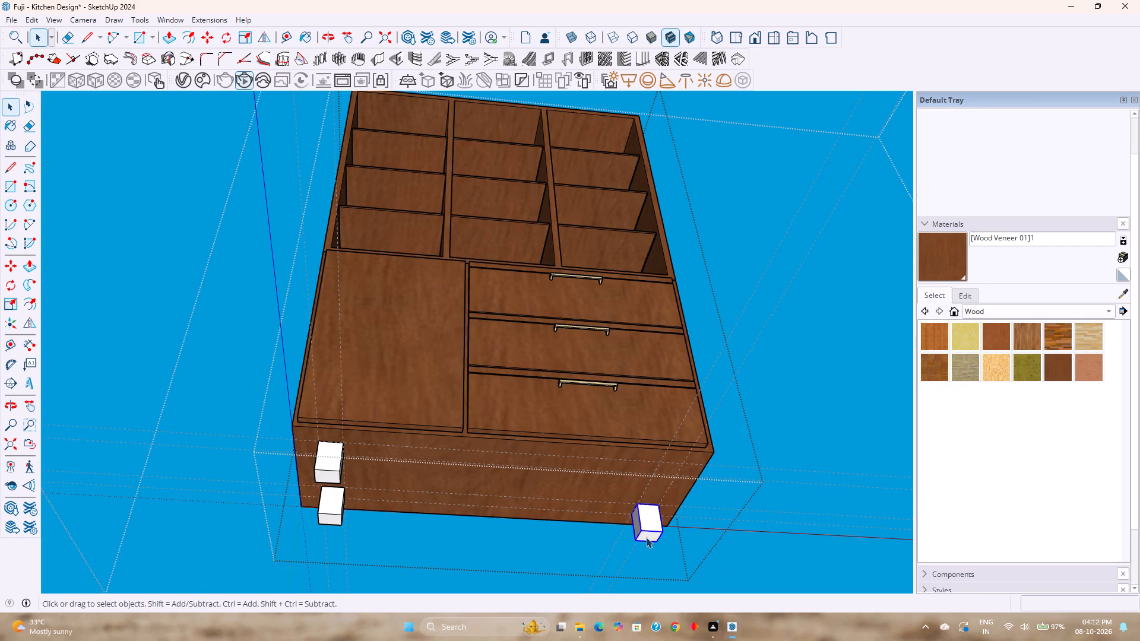
key("Delete")
Taper the leg component beneath the plain door by moving its inner bottom edge 3/4 in toward the cabinet's outer side.
middle_click_drag(347, 503, 341, 484)
scroll(331, 448, "up", 2)
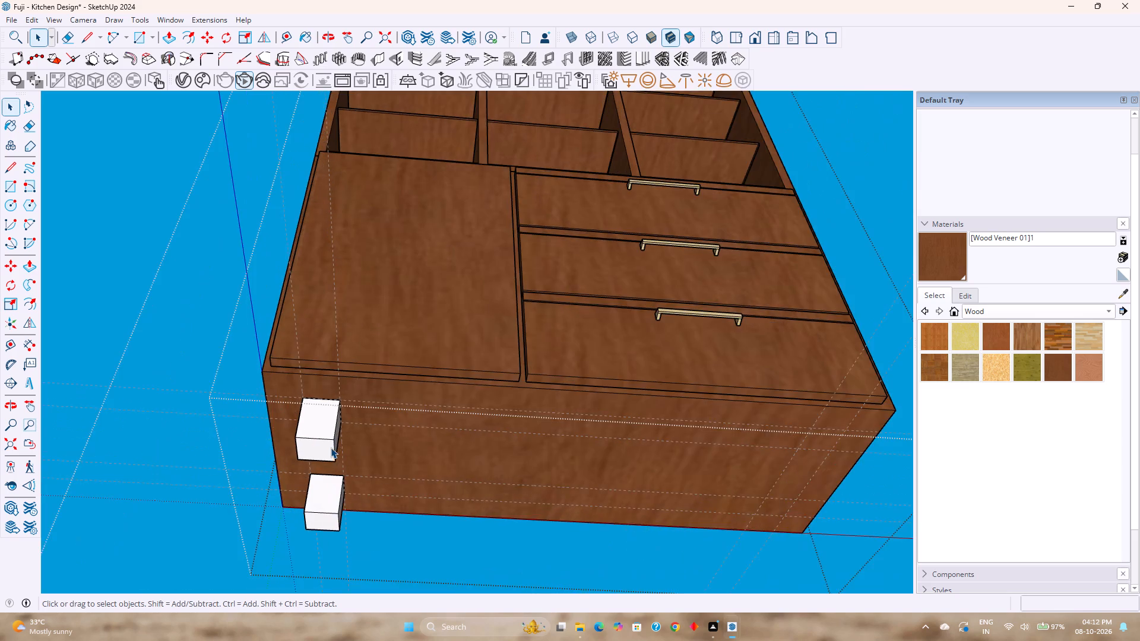
scroll(331, 448, "up", 12)
middle_click_drag(337, 445, 314, 458)
double_click(334, 456)
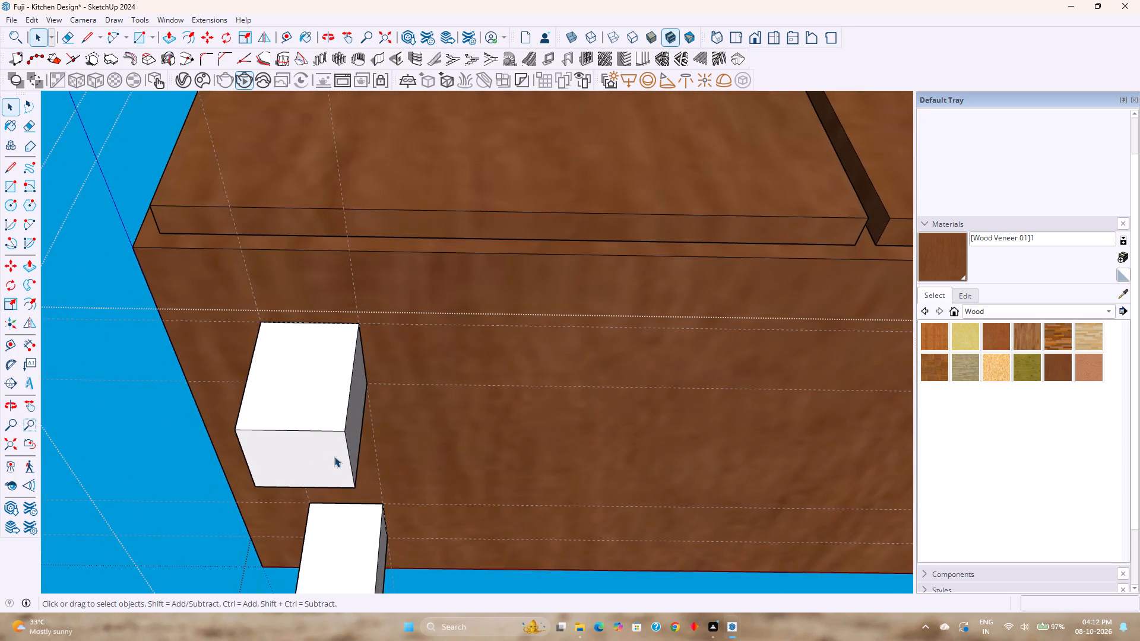
left_click(347, 454)
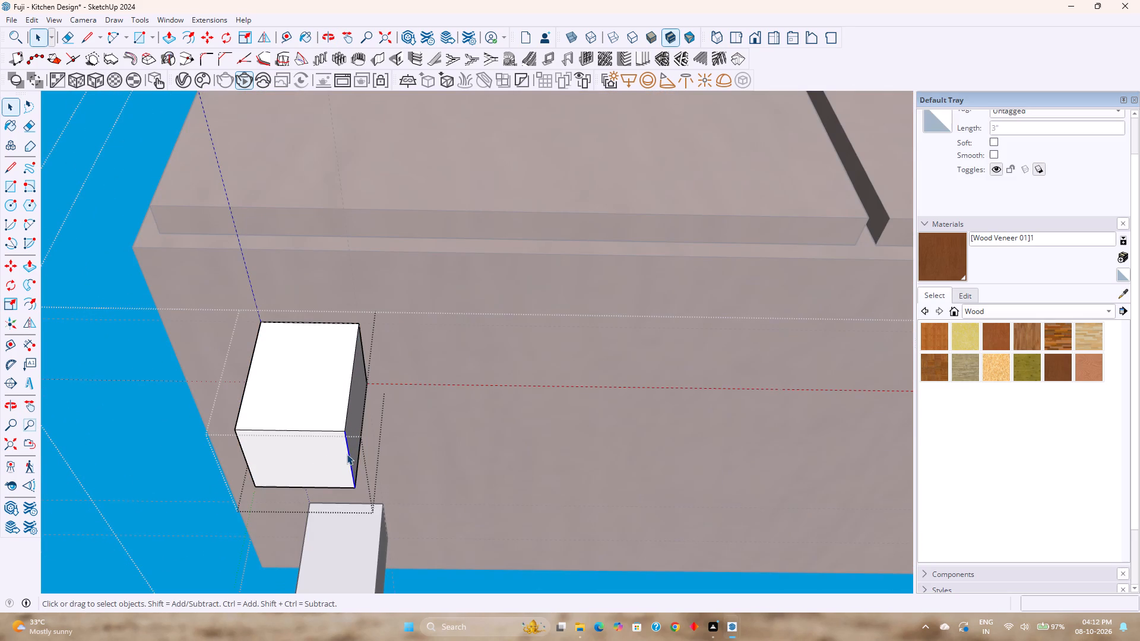
key("m")
left_click(348, 454)
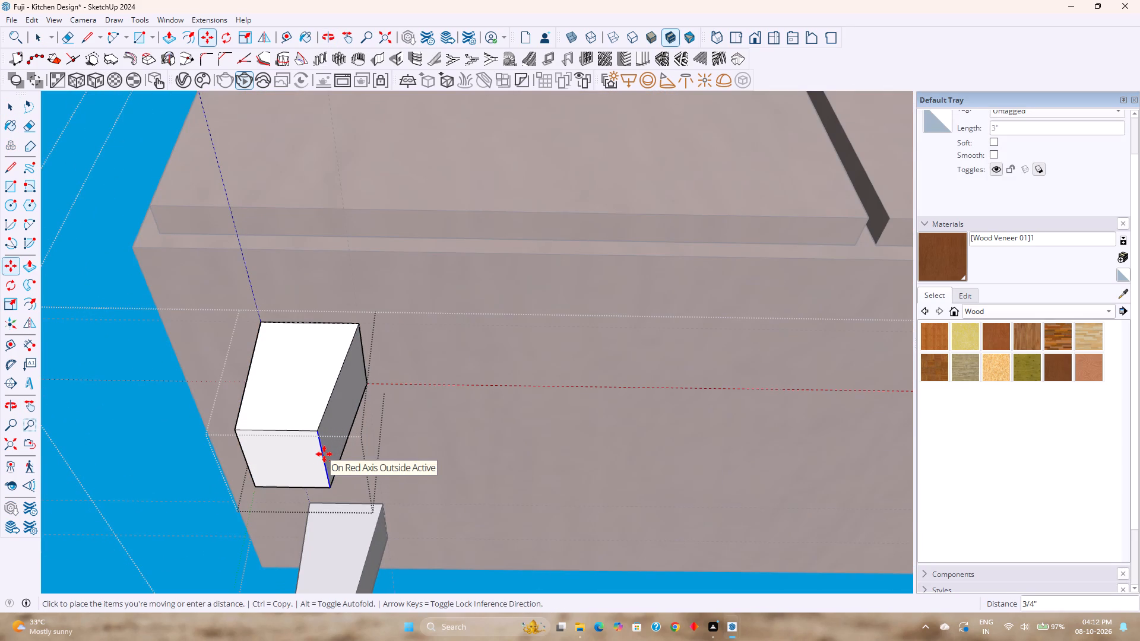
left_click(325, 455)
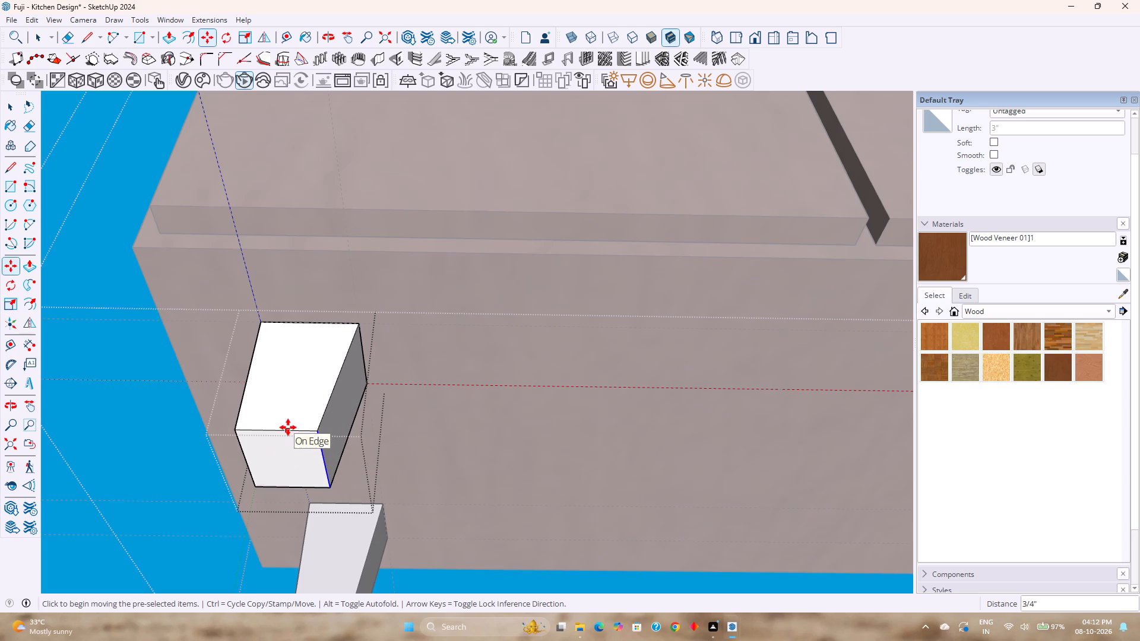
key("Escape")
key("space")
middle_click_drag(311, 430, 312, 505)
scroll(318, 465, "down", 2)
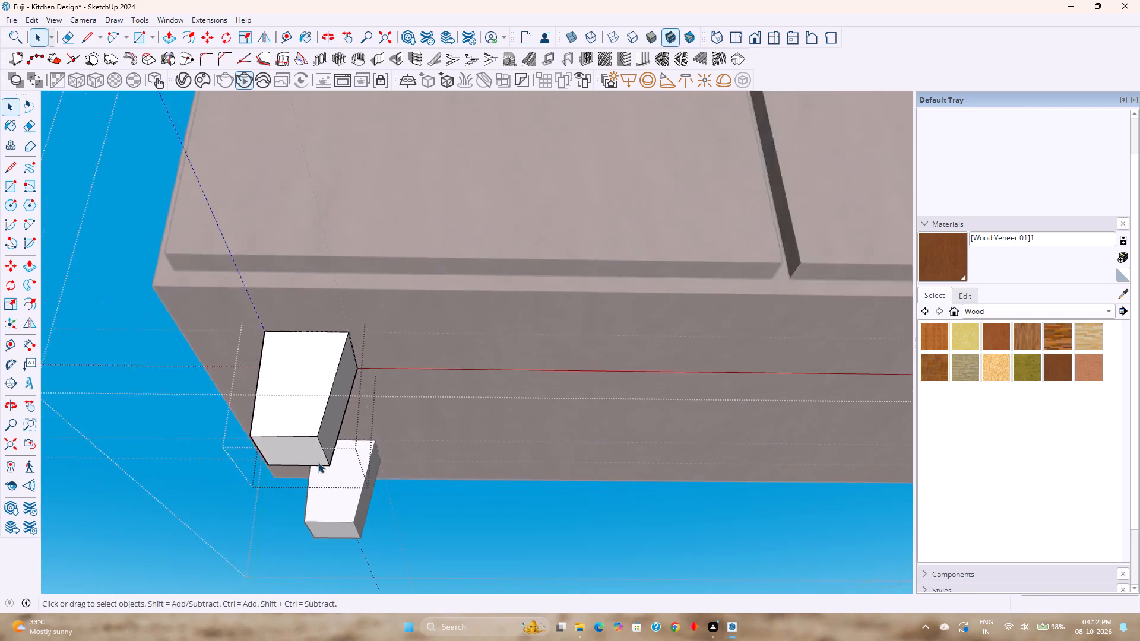
scroll(318, 462, "down", 2)
key("Escape")
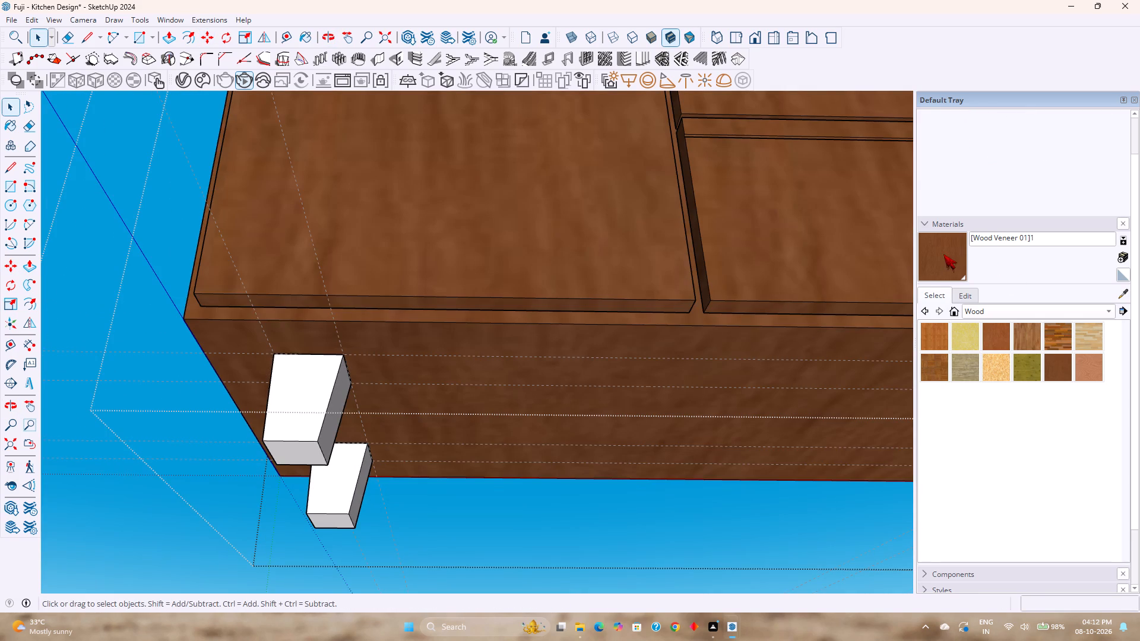
Paint the two tapered legs beneath the plain door with the Wood Veneer 01 material.
left_click(943, 254)
left_click(310, 385)
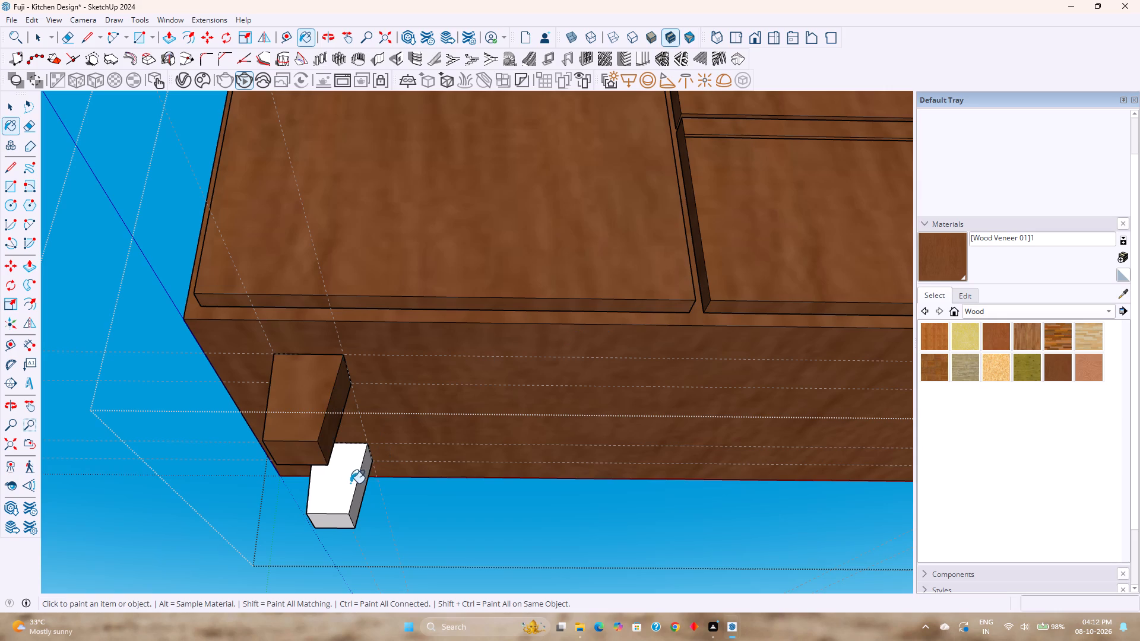
left_click(345, 479)
key("space")
Mirror-copy the two tapered legs to the drawer side about the midpoint of the cabinet's bottom edge, offsetting the plane 1' 9 1/2".
scroll(349, 480, "down", 2)
middle_click_drag(408, 465, 332, 487, "shift")
middle_click_drag(338, 488, 317, 367)
scroll(378, 372, "down", 5)
middle_click_drag(388, 389, 359, 404, "shift")
middle_click_drag(368, 427, 381, 328)
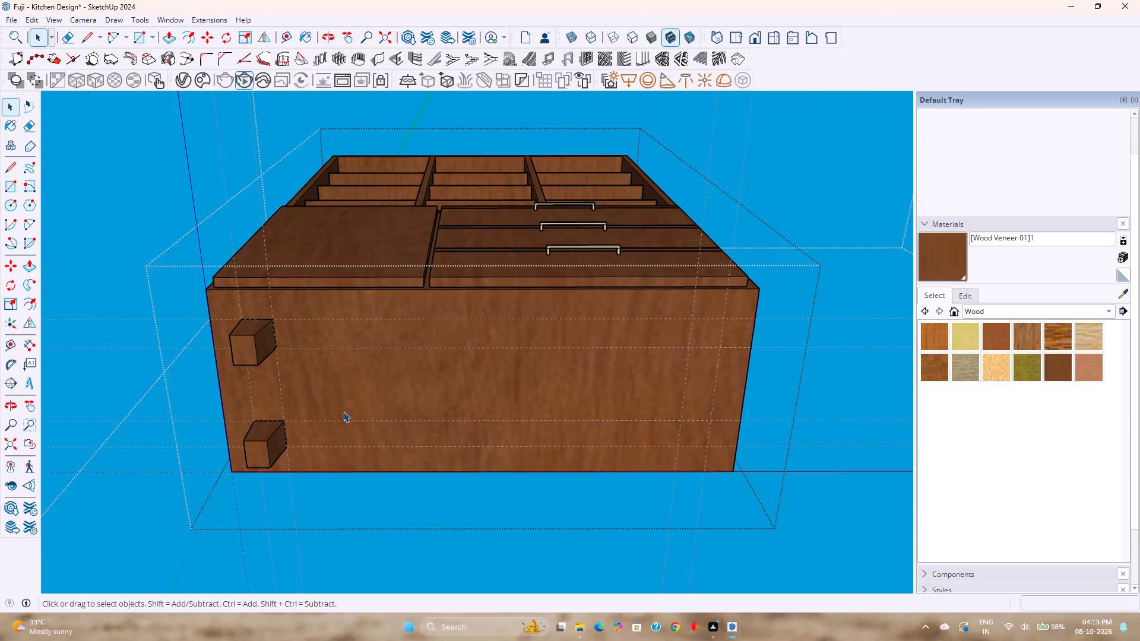
left_click(266, 450)
left_click(258, 342, "ctrl")
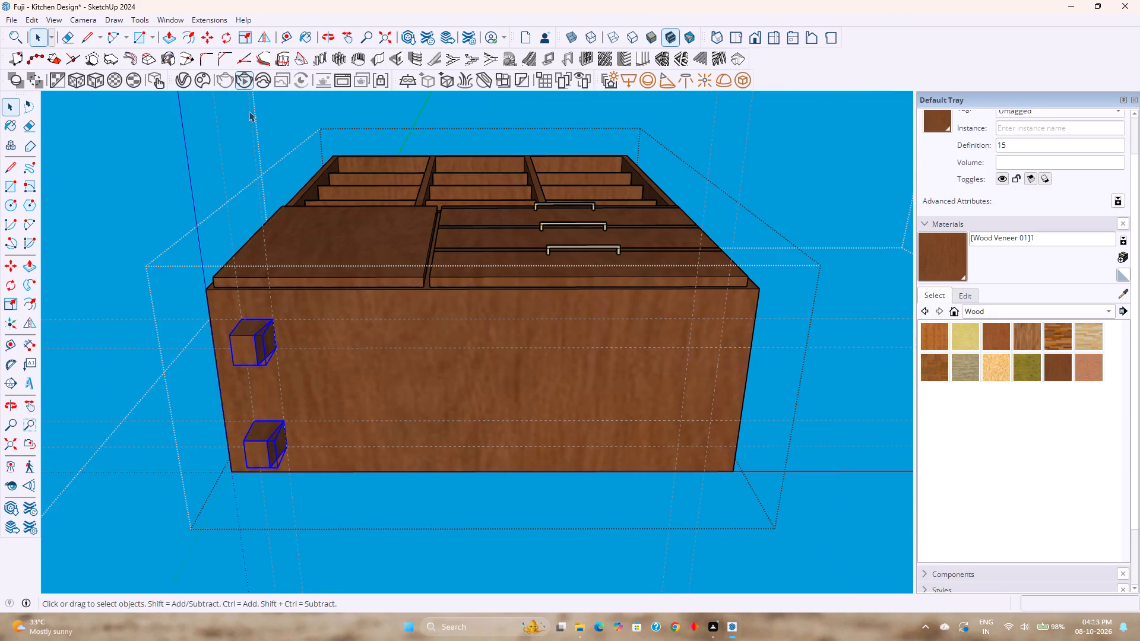
left_click(267, 34)
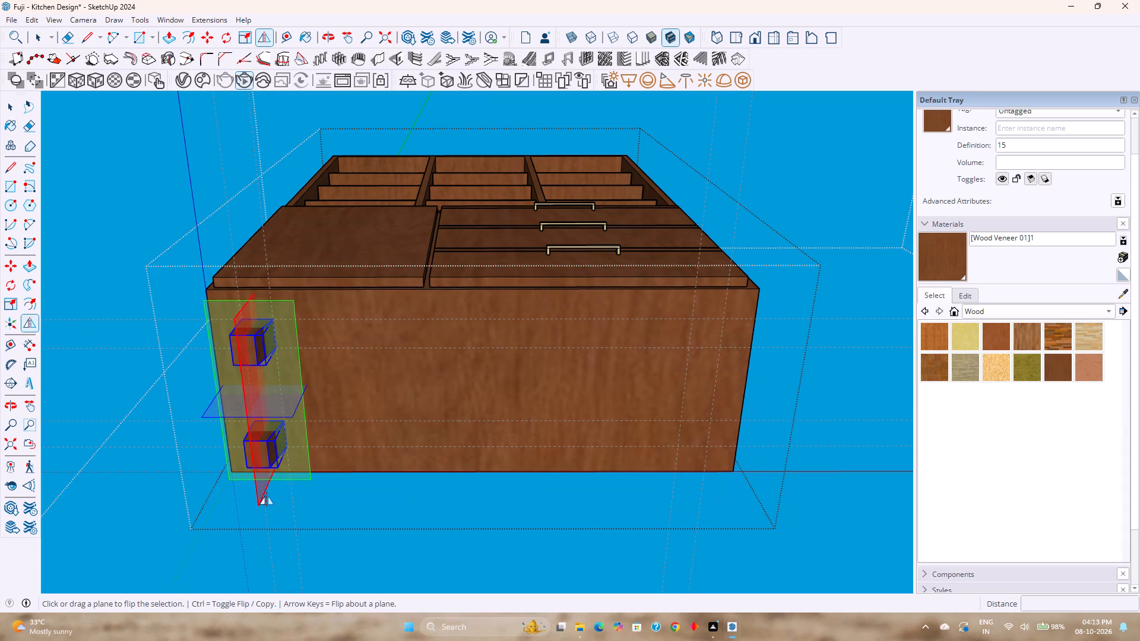
left_click_drag(265, 499, 476, 471)
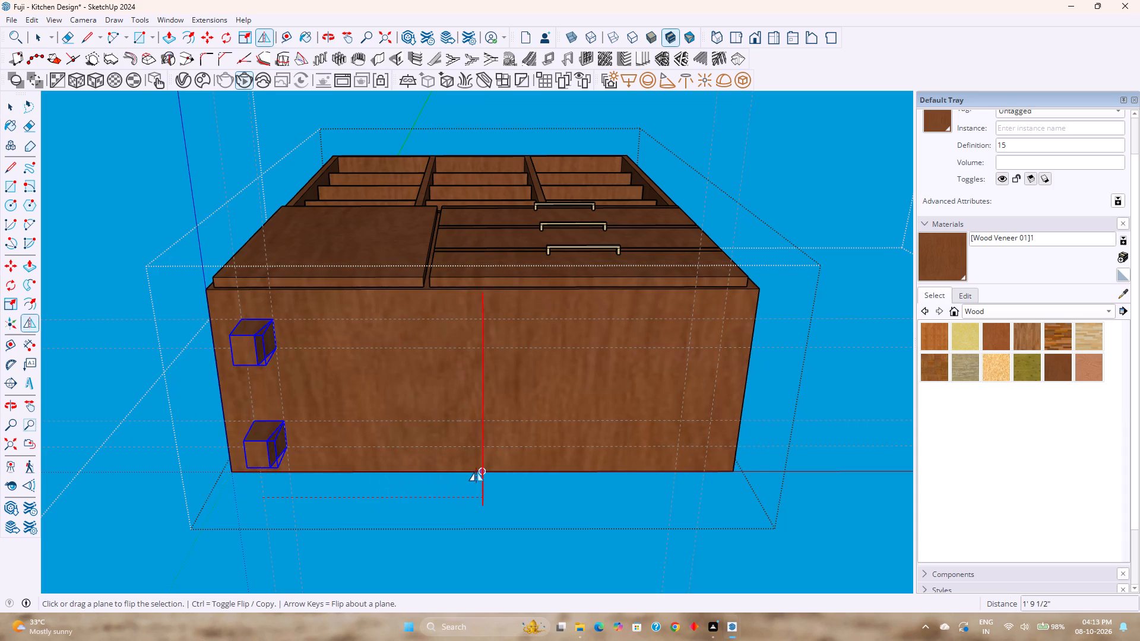
left_click_drag(476, 471, 477, 472)
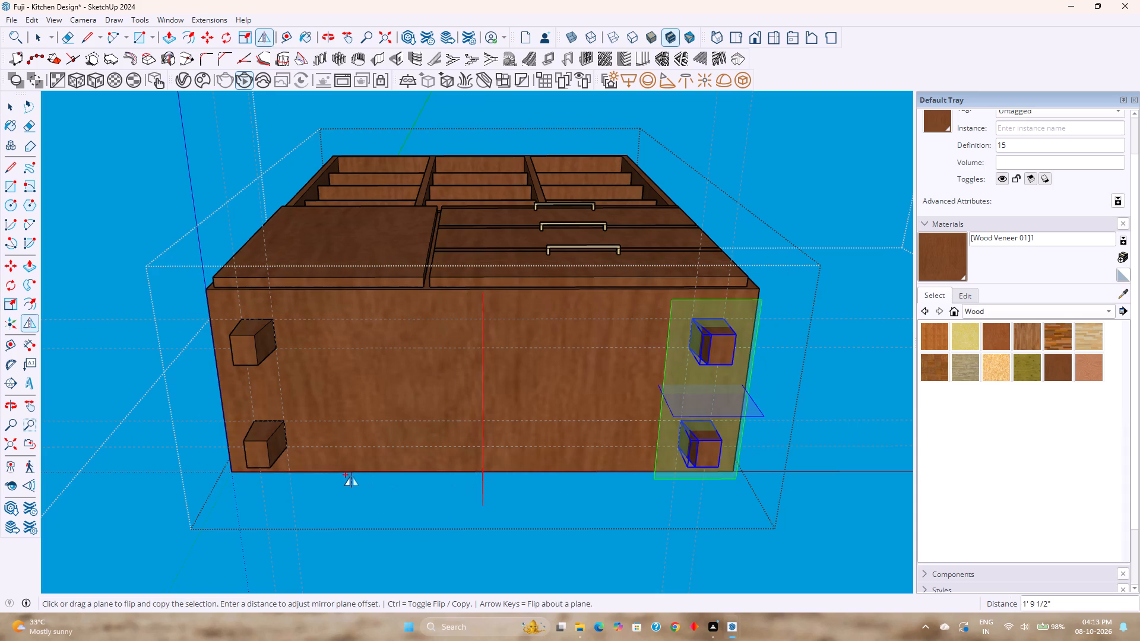
key("Escape")
key("space")
key("Escape")
Delete all construction guides around the cabinet's underside.
middle_click_drag(618, 354, 610, 418)
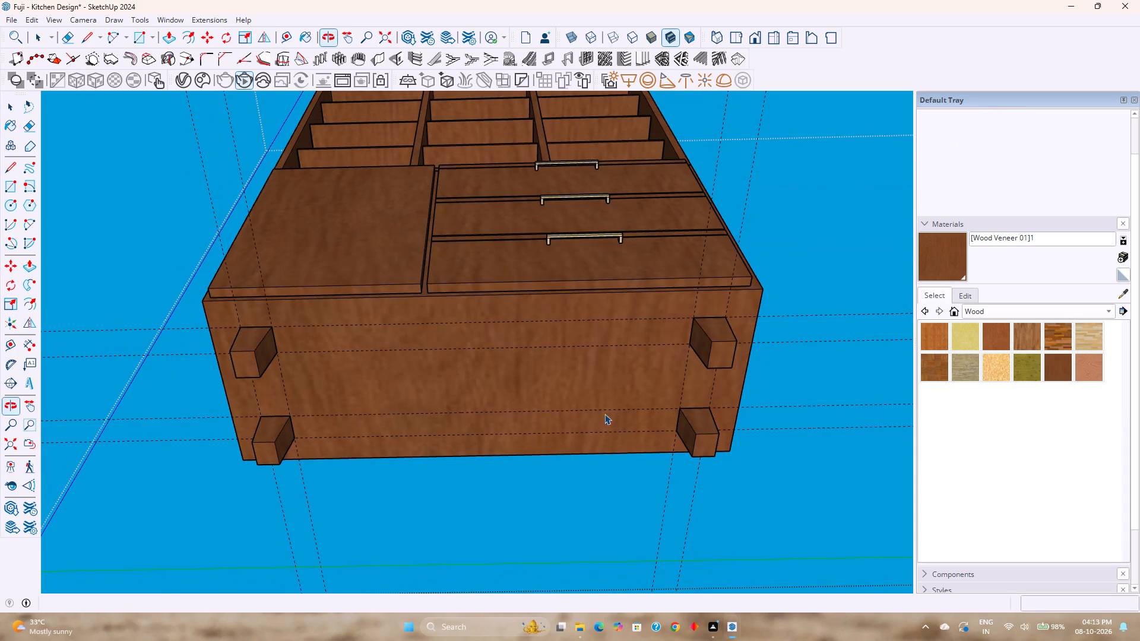
left_click(25, 18)
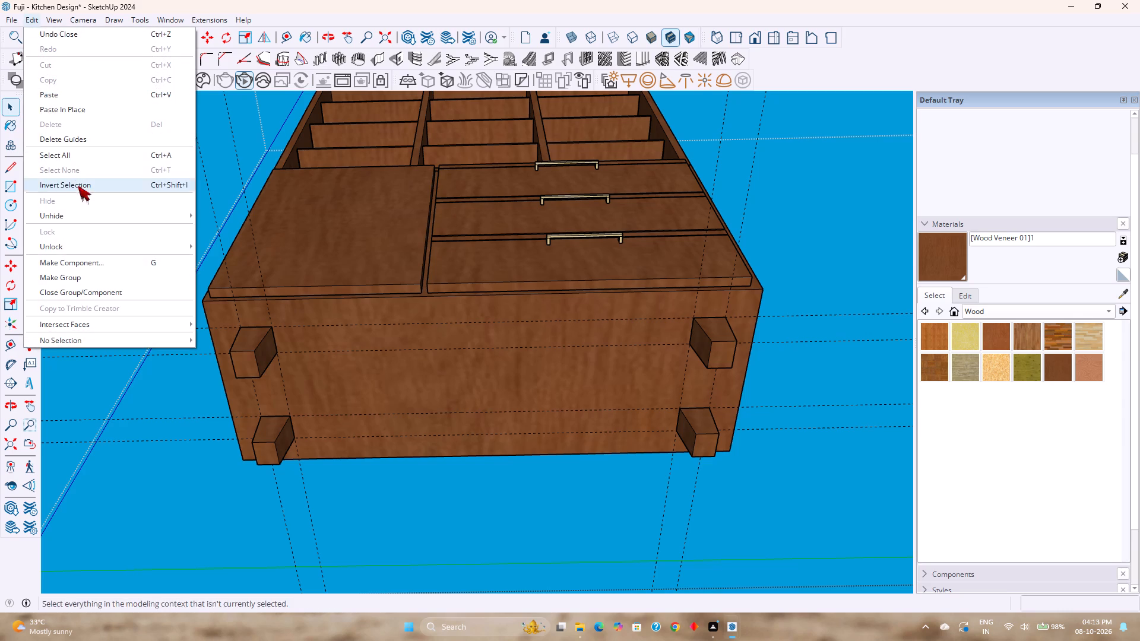
left_click(71, 132)
Unhide all hidden objects to bring back the glazed doors and the surrounding room.
middle_click_drag(313, 272, 337, 319)
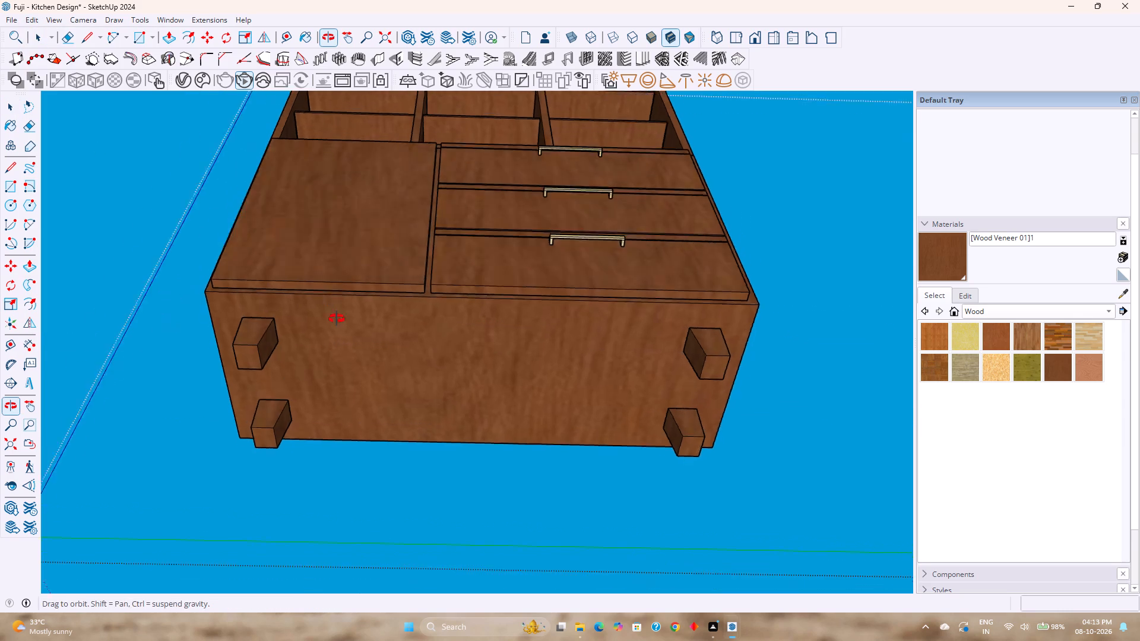
middle_click_drag(337, 319, 512, 477)
scroll(499, 422, "down", 3)
middle_click_drag(467, 390, 486, 483)
scroll(486, 483, "down", 2)
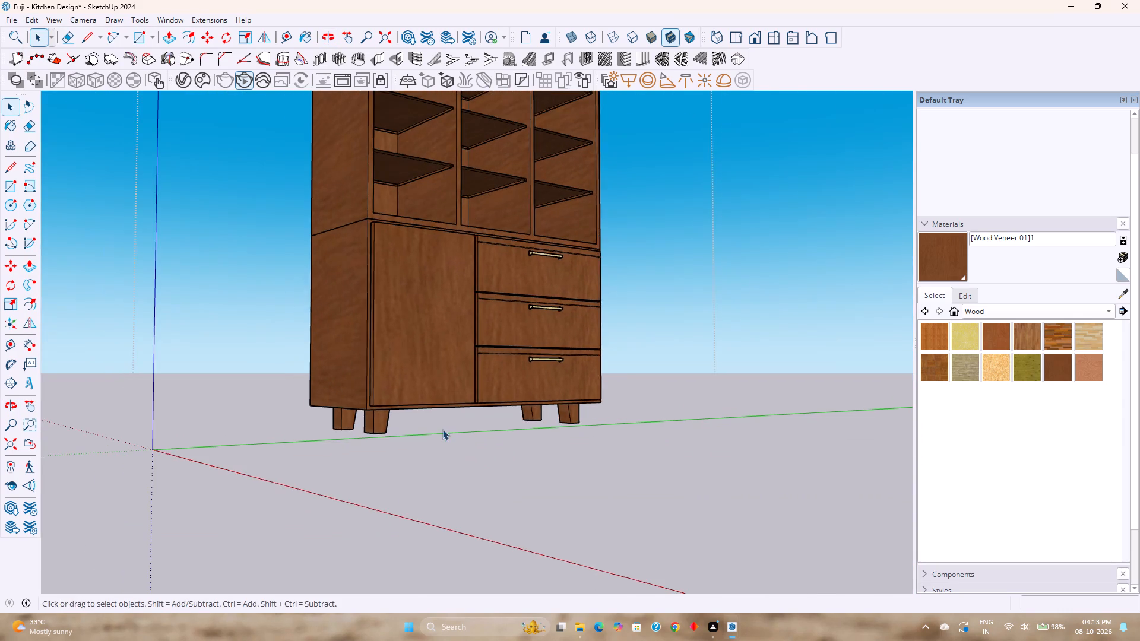
middle_click_drag(442, 431, 553, 490)
scroll(538, 470, "down", 4)
left_click(27, 17)
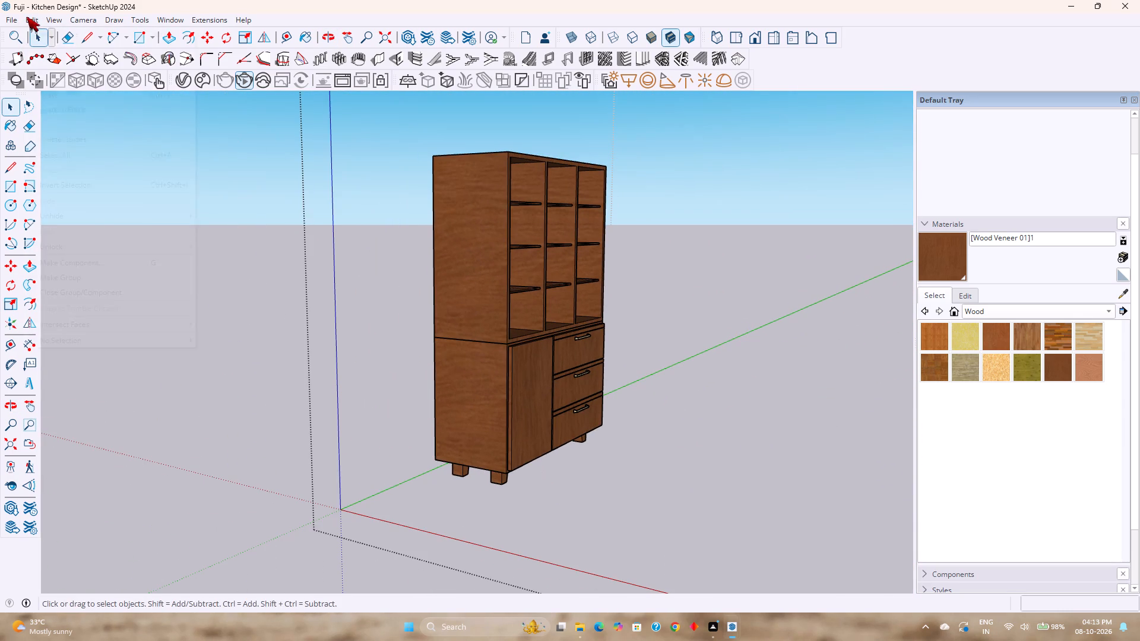
left_click(99, 217)
left_click(262, 242)
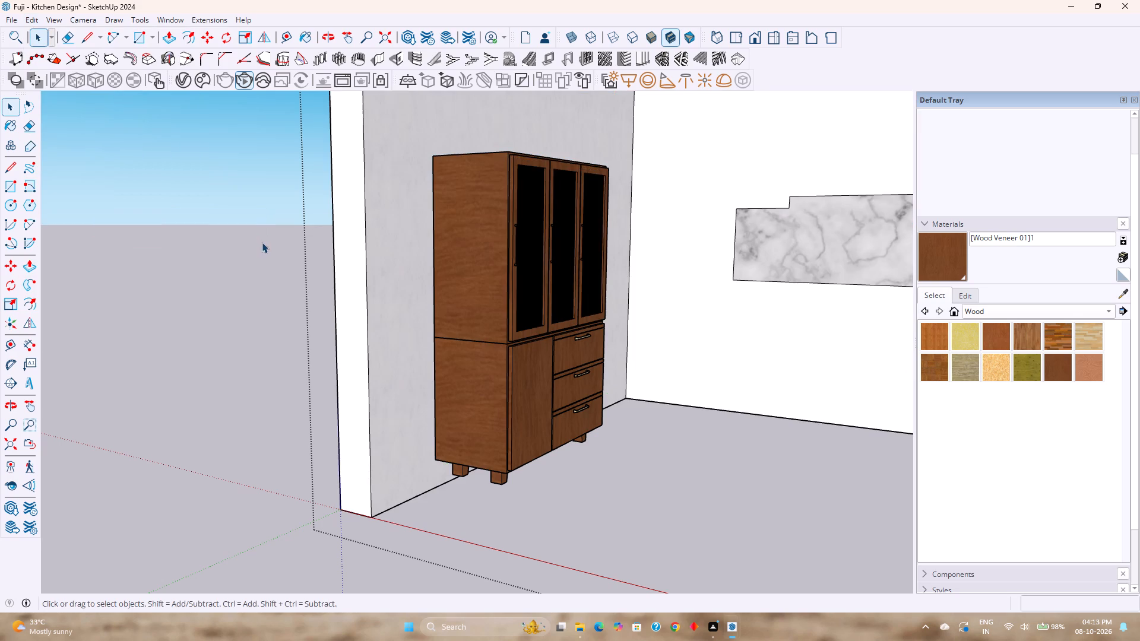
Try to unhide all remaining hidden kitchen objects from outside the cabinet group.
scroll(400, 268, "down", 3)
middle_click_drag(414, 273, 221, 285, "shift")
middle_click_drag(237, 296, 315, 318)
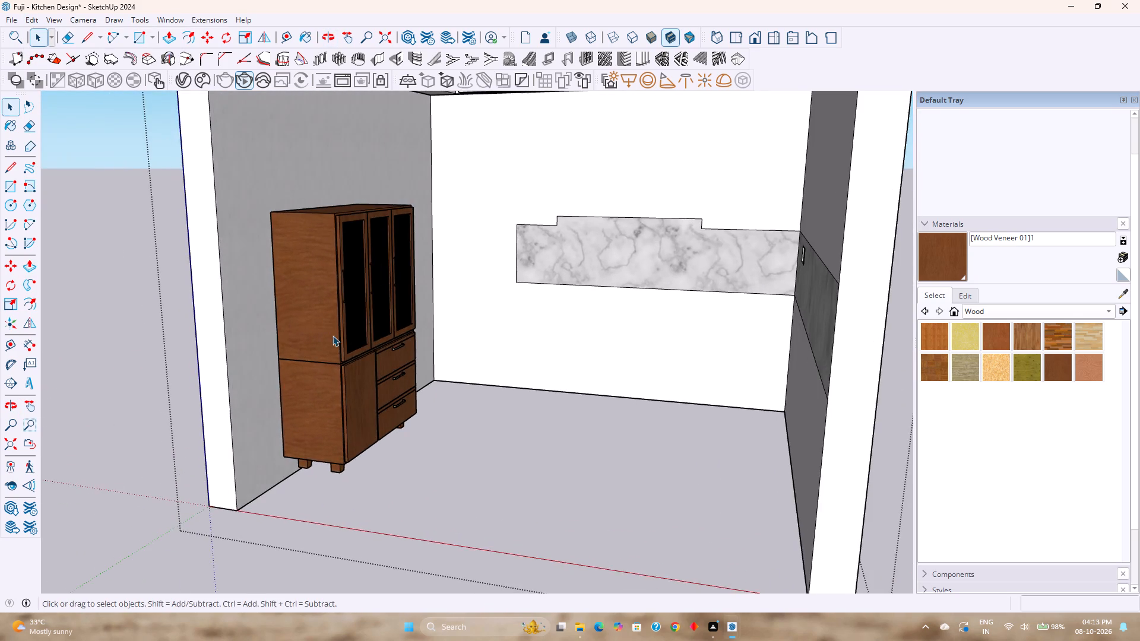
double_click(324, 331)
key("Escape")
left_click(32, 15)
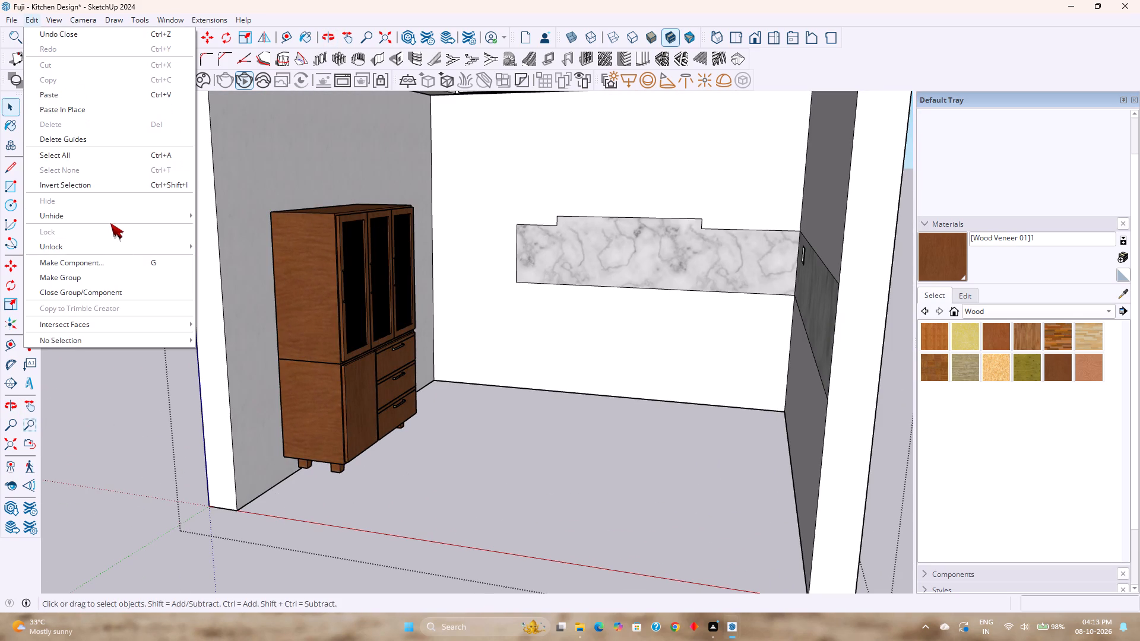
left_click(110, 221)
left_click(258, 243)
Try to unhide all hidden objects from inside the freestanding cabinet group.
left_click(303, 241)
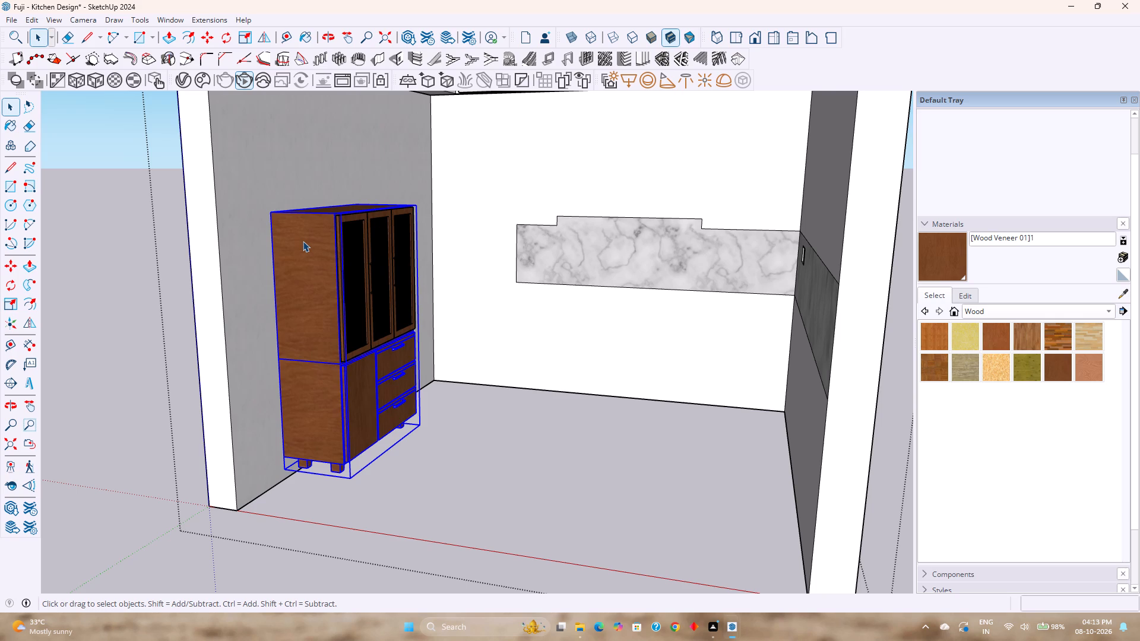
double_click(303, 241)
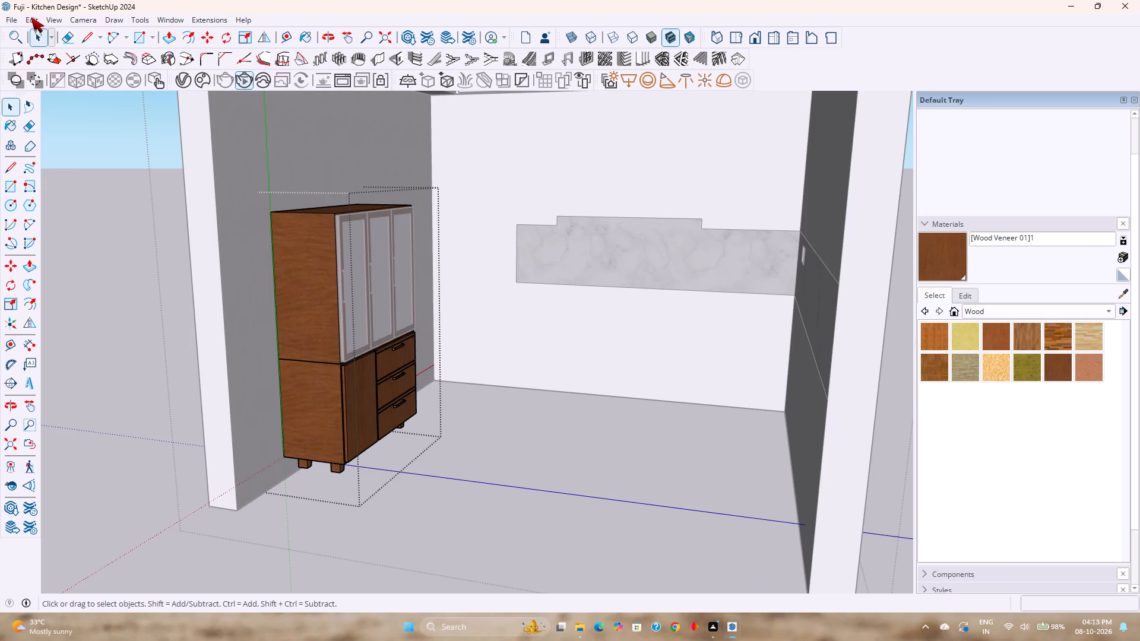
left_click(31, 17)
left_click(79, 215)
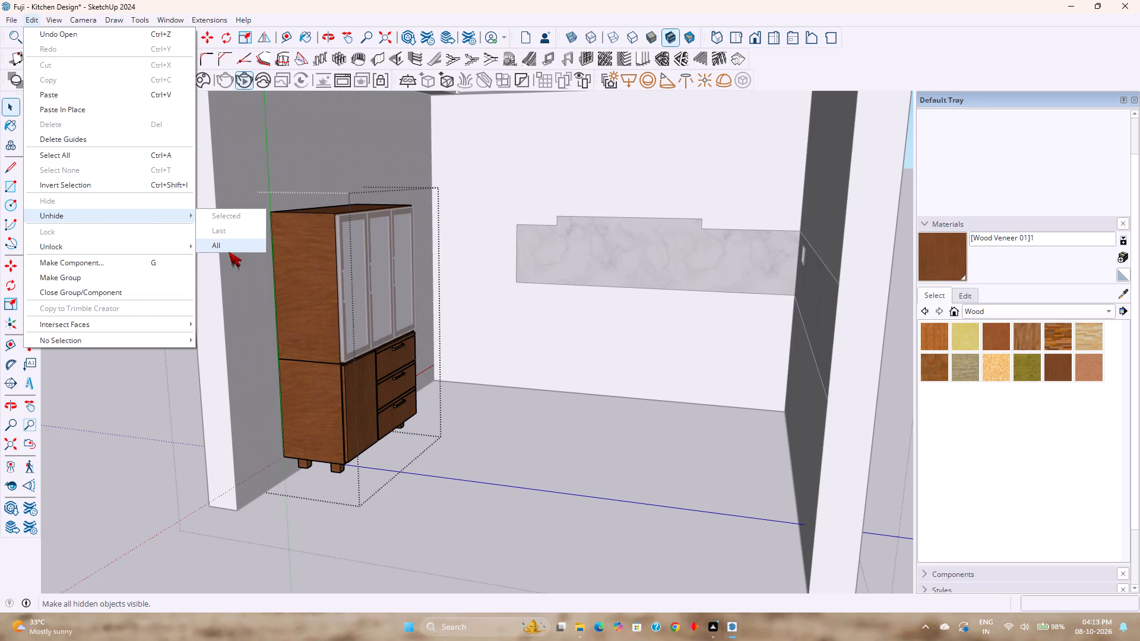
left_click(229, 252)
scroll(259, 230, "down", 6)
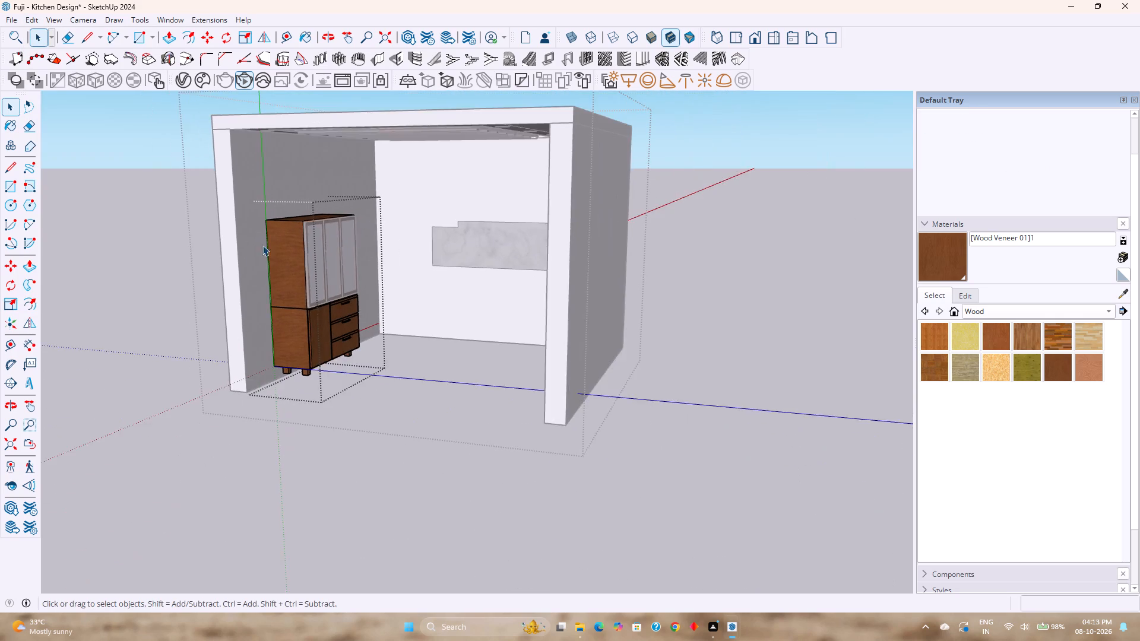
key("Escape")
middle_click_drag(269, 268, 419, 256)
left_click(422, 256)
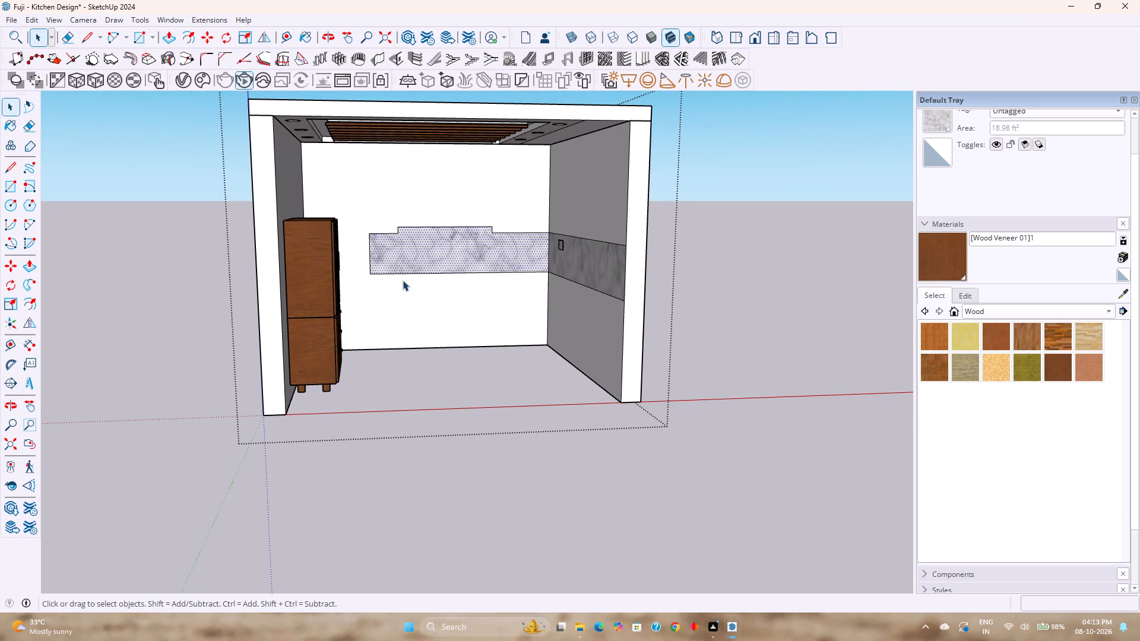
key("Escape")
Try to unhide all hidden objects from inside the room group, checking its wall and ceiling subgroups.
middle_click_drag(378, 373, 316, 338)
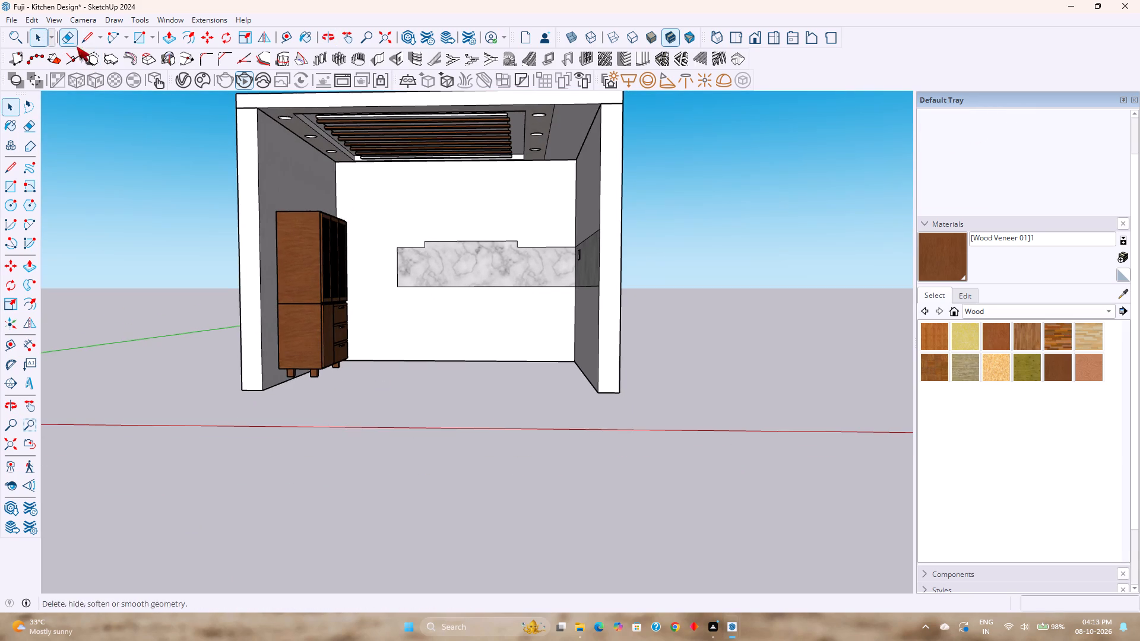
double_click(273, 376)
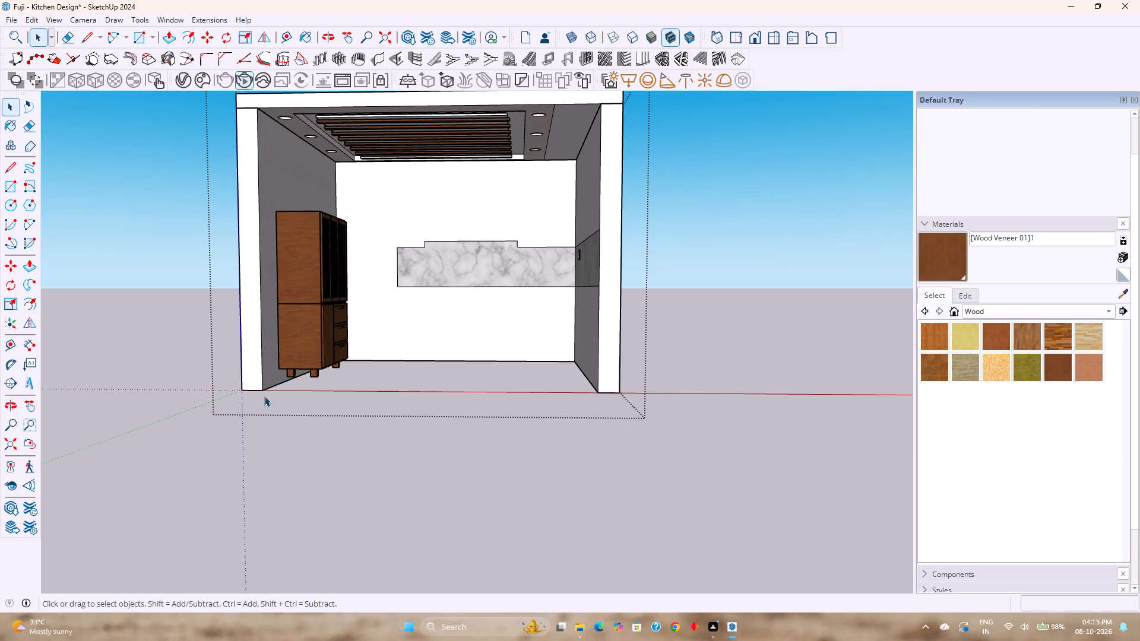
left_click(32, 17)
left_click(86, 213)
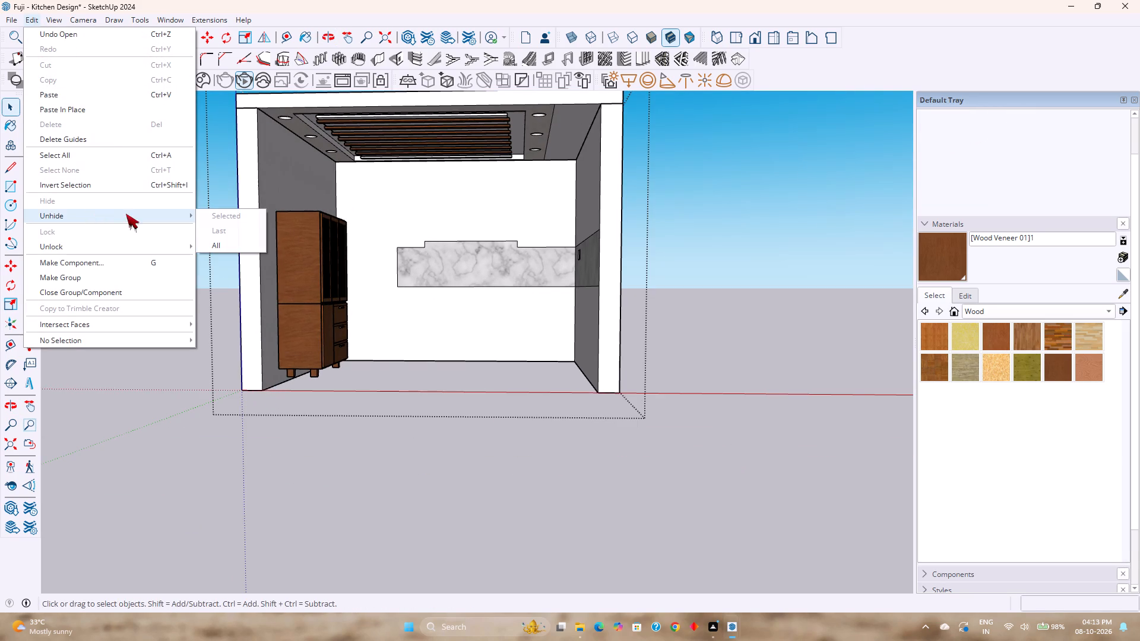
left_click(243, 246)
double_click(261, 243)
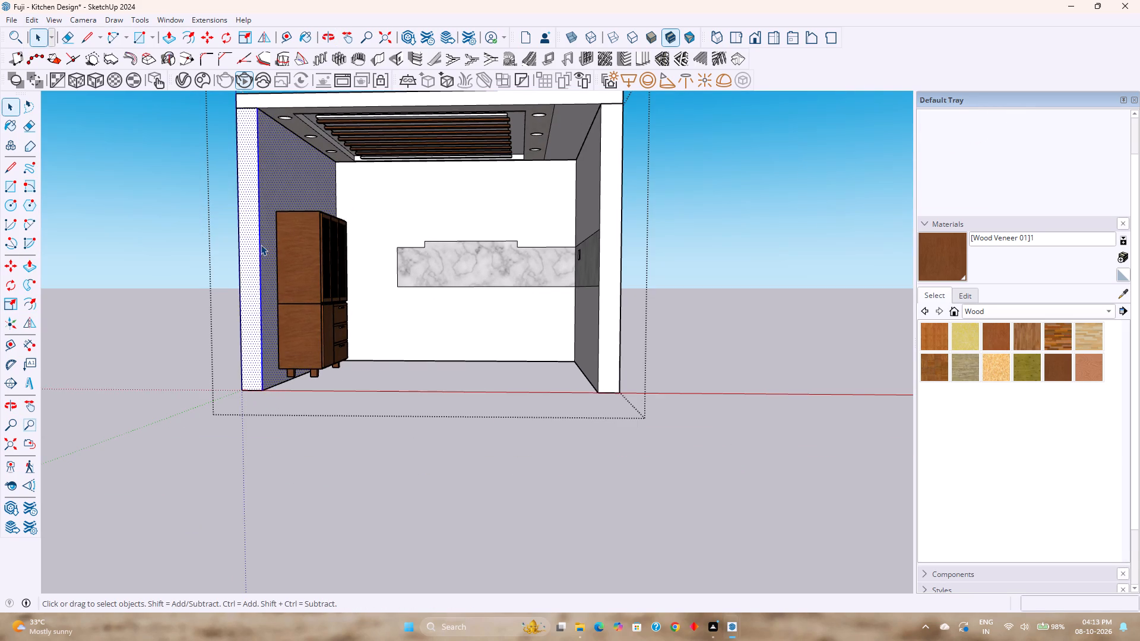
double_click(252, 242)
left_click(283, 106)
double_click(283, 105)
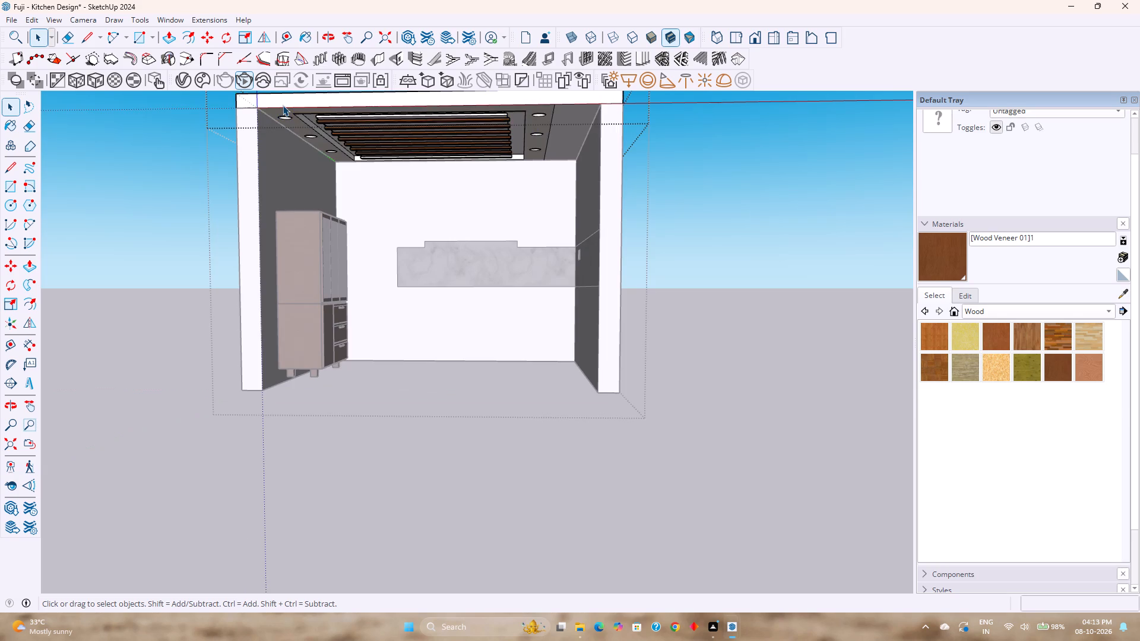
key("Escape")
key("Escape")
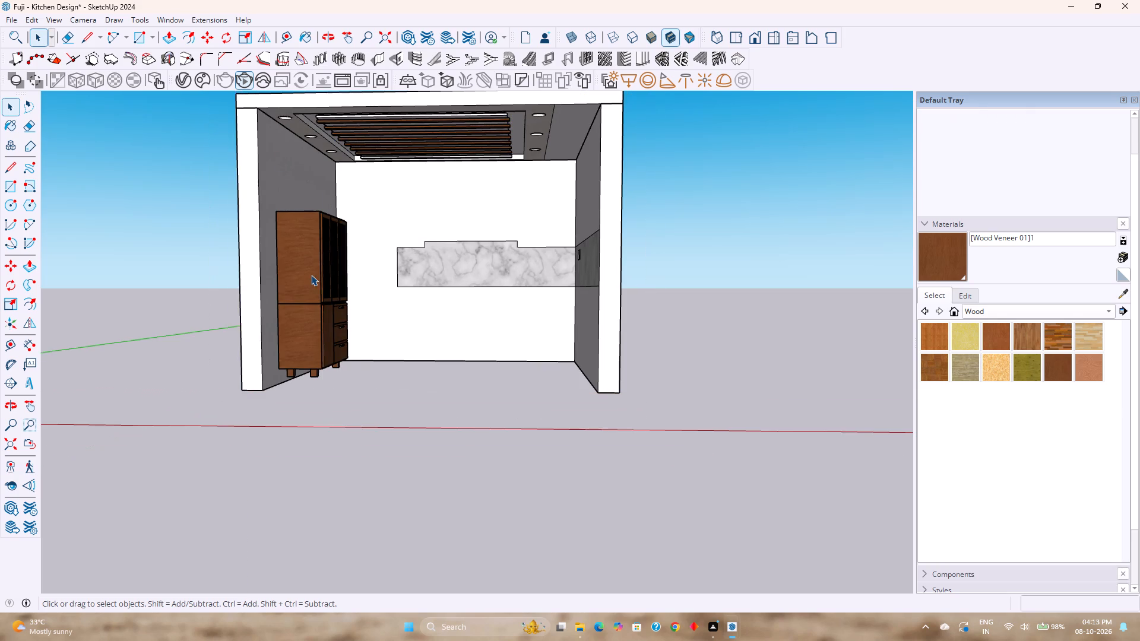
Unhide all hidden kitchen objects from the model's top level, outside every group, and save the model.
scroll(311, 275, "up", 4)
scroll(311, 274, "down", 4)
left_click(36, 18)
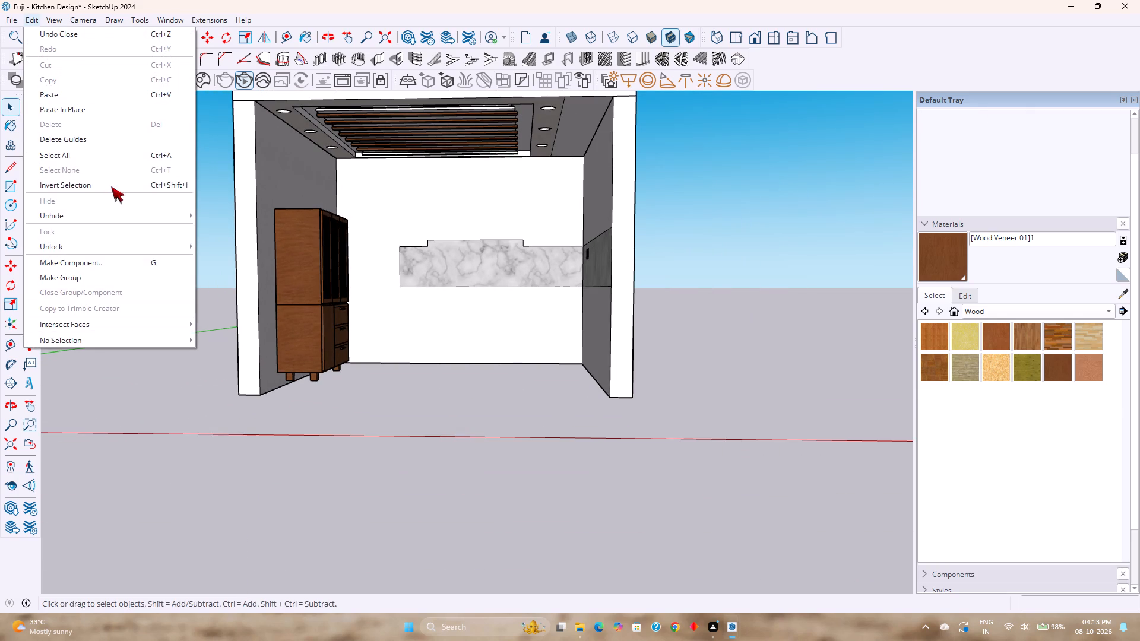
left_click(114, 213)
left_click(232, 243)
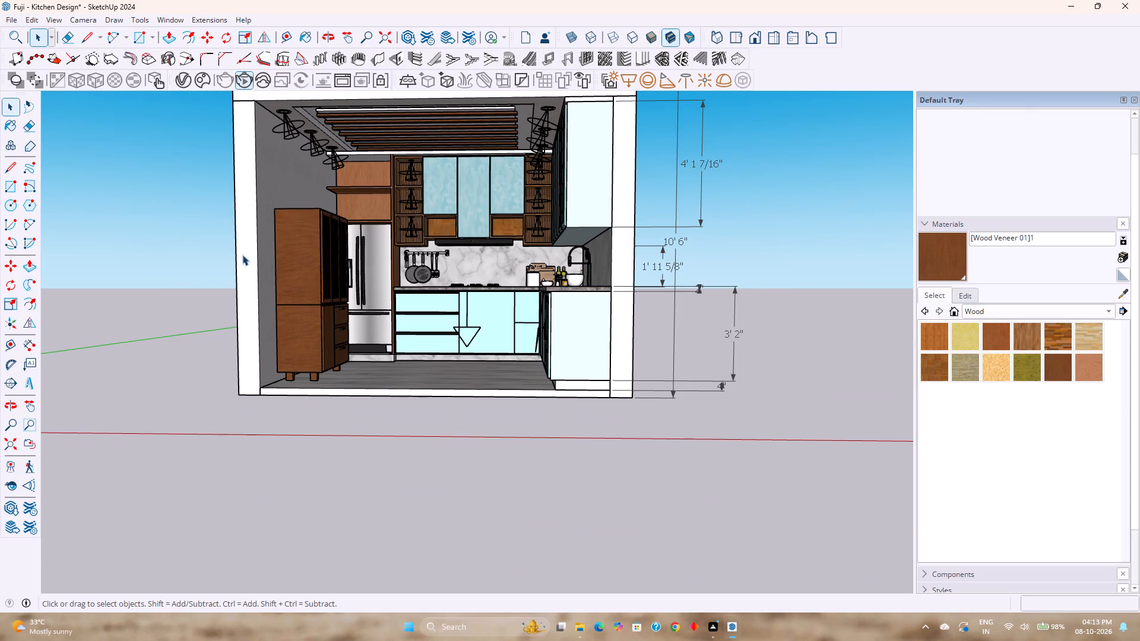
key("Escape")
left_click_drag(344, 427, 344, 433)
key("ctrl+s")
Examine the freestanding cabinet against the fridge, kitchen units and ceiling from several angles, and save the model.
middle_click_drag(409, 290, 344, 424, "shift")
scroll(350, 444, "up", 3)
middle_click_drag(350, 444, 385, 414, "shift")
middle_click_drag(392, 418, 313, 415)
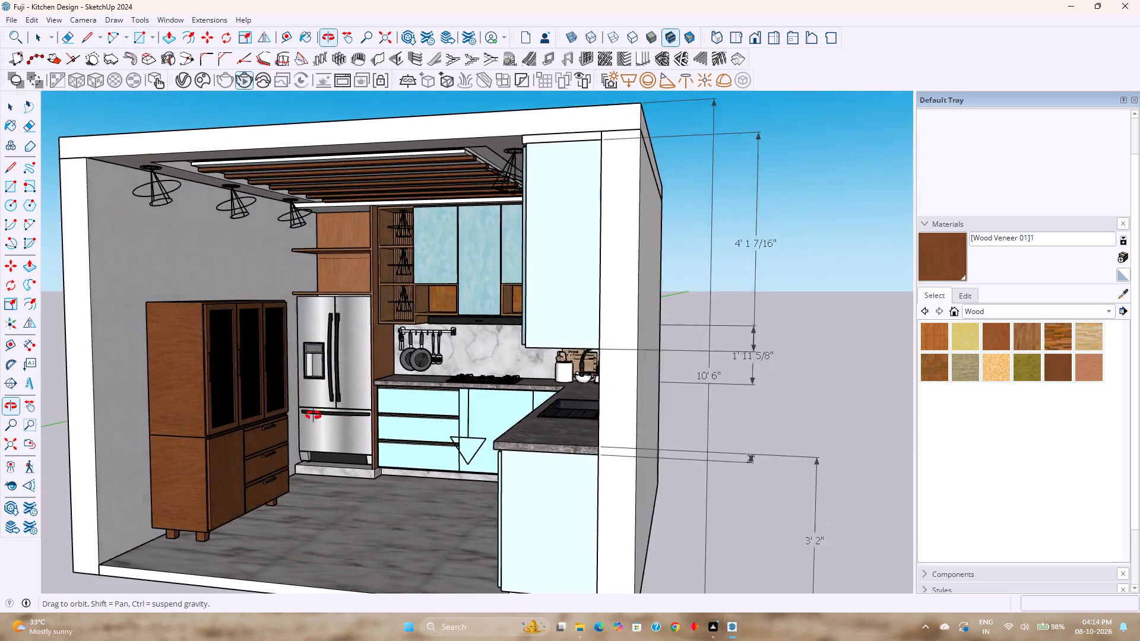
middle_click_drag(313, 415, 270, 405)
scroll(218, 329, "up", 3)
middle_click_drag(313, 335, 309, 421, "shift")
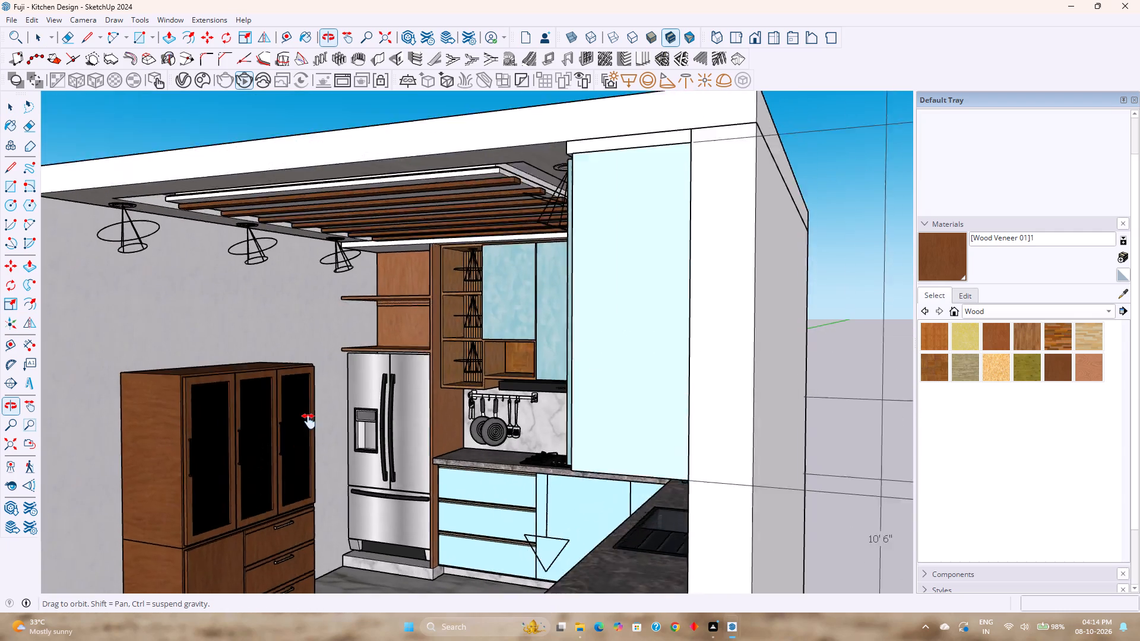
middle_click_drag(309, 421, 394, 354, "shift")
middle_click_drag(404, 357, 556, 364)
middle_click_drag(562, 369, 435, 325, "shift")
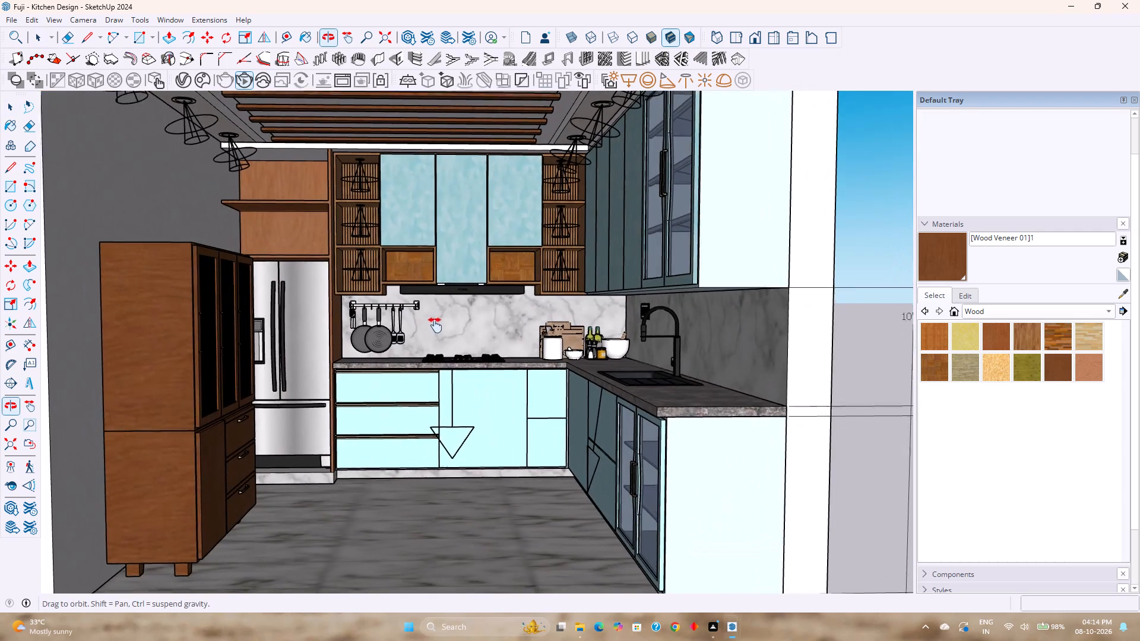
middle_click_drag(435, 325, 437, 325, "shift")
scroll(445, 322, "down", 2)
middle_click_drag(445, 322, 448, 347, "shift")
key("ctrl+s")
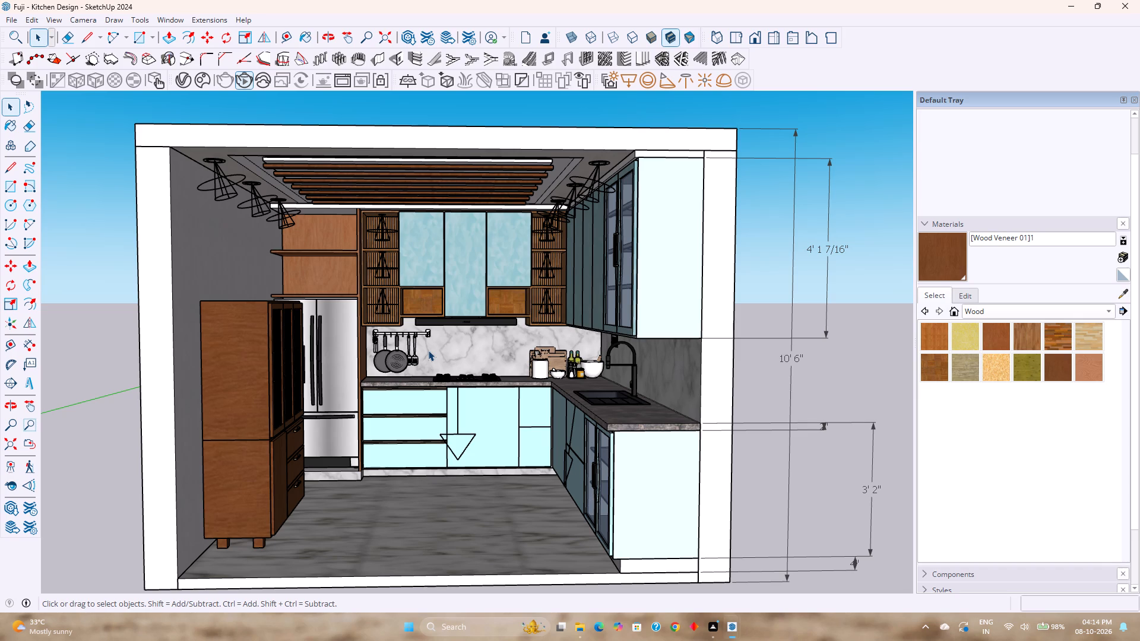
Review the whole kitchen from both sides and frame its interior closely from the standard front view.
scroll(458, 360, "down", 1)
scroll(459, 361, "up", 3)
middle_click_drag(459, 363, 376, 372)
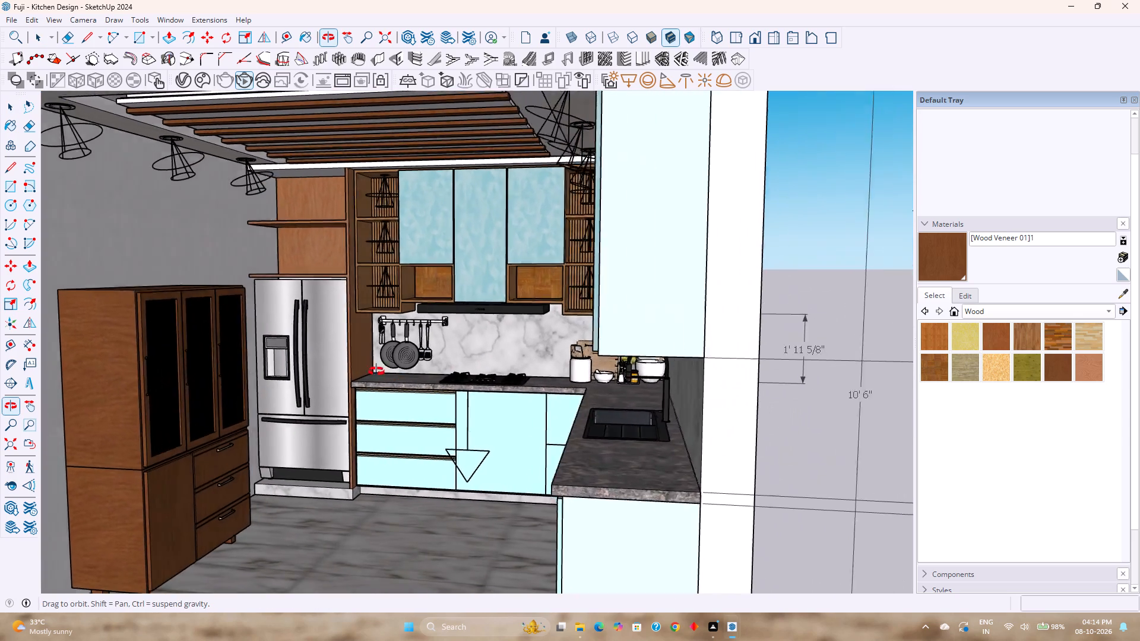
middle_click_drag(376, 372, 362, 363)
scroll(353, 364, "down", 1)
middle_click_drag(353, 364, 423, 344, "shift")
middle_click_drag(416, 347, 577, 411)
middle_click_drag(599, 410, 471, 370, "shift")
scroll(495, 379, "down", 2)
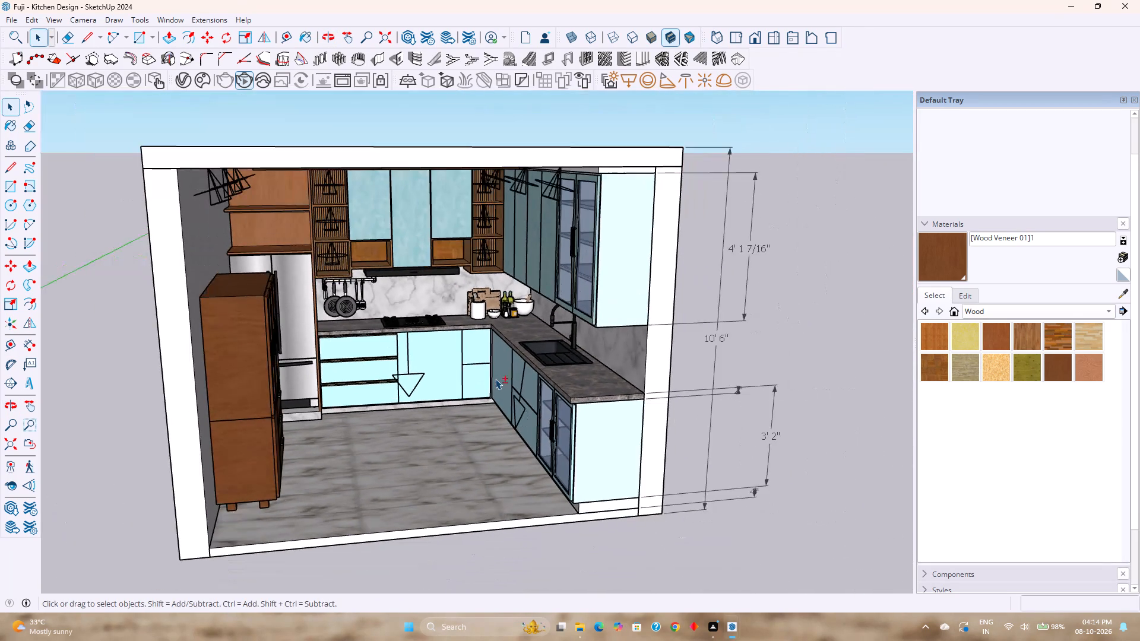
middle_click_drag(495, 379, 545, 422, "shift")
middle_click_drag(572, 427, 511, 386)
left_click(748, 40)
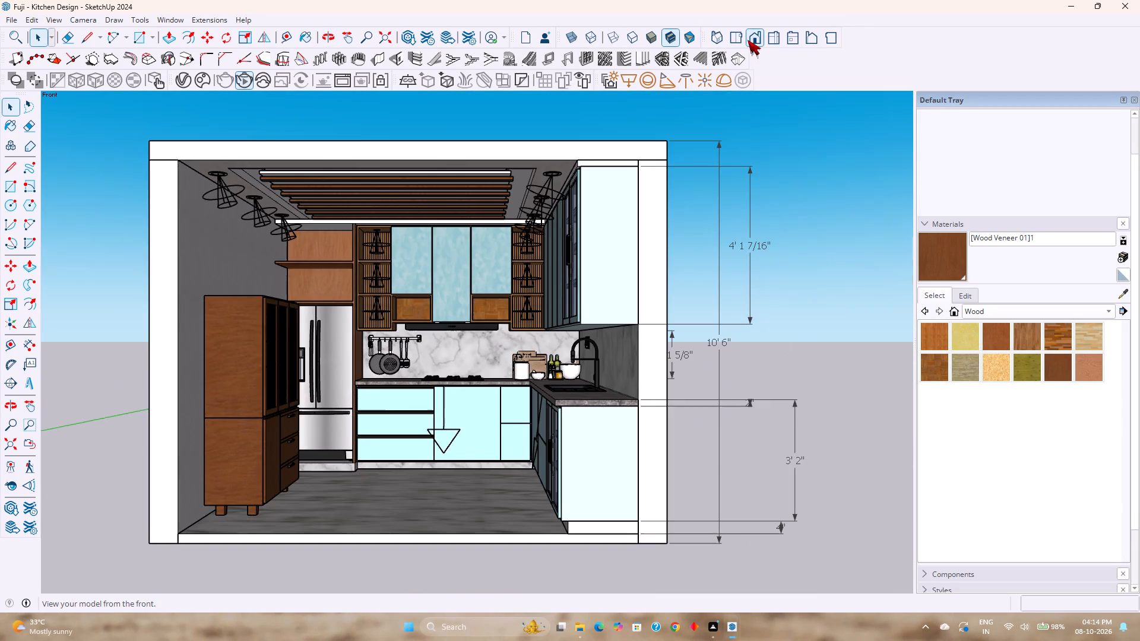
middle_click_drag(509, 270, 598, 281, "shift")
scroll(593, 293, "up", 2)
middle_click_drag(592, 294, 563, 240, "shift")
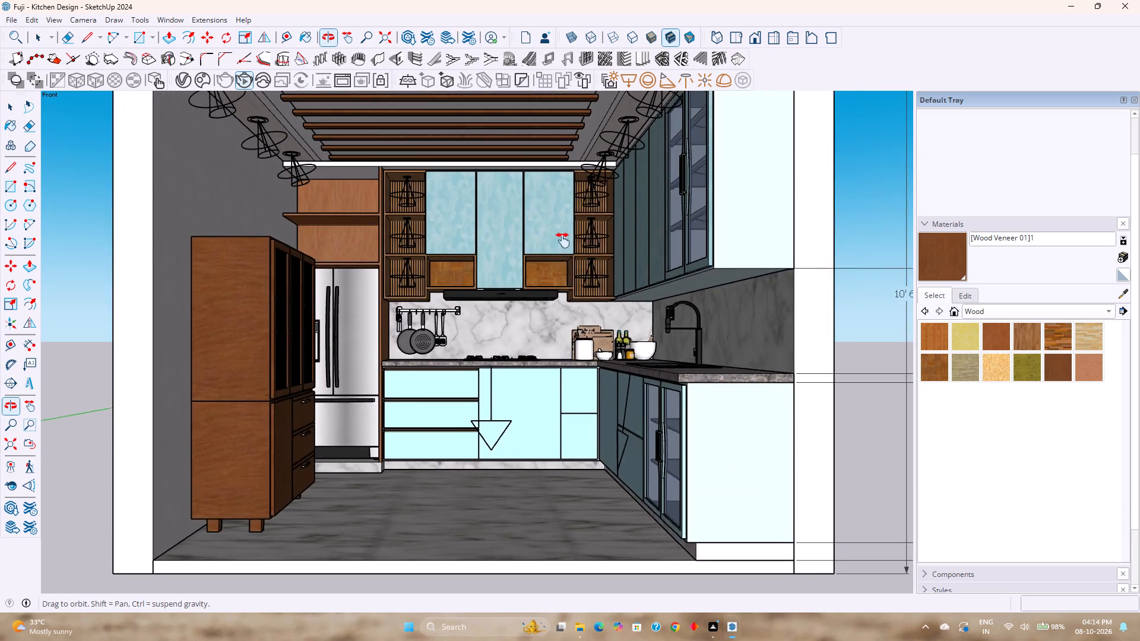
middle_click_drag(563, 240, 572, 268, "shift")
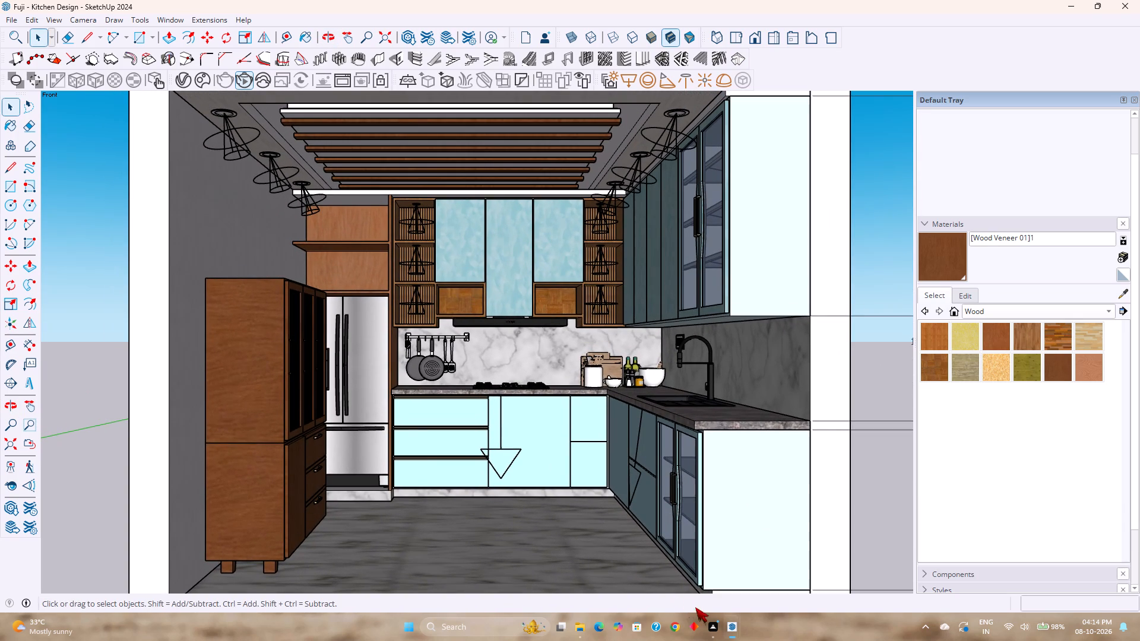
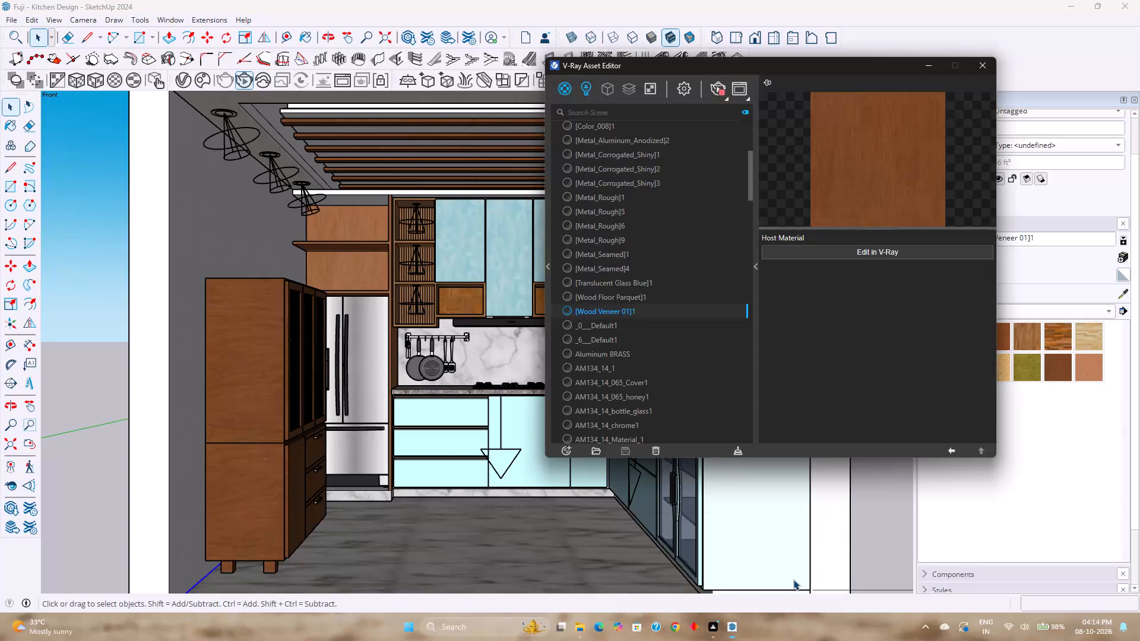
Close the V-Ray Asset Editor, frame the kitchen more closely from the front, and start a V-Ray render.
left_click(979, 66)
left_click(736, 630)
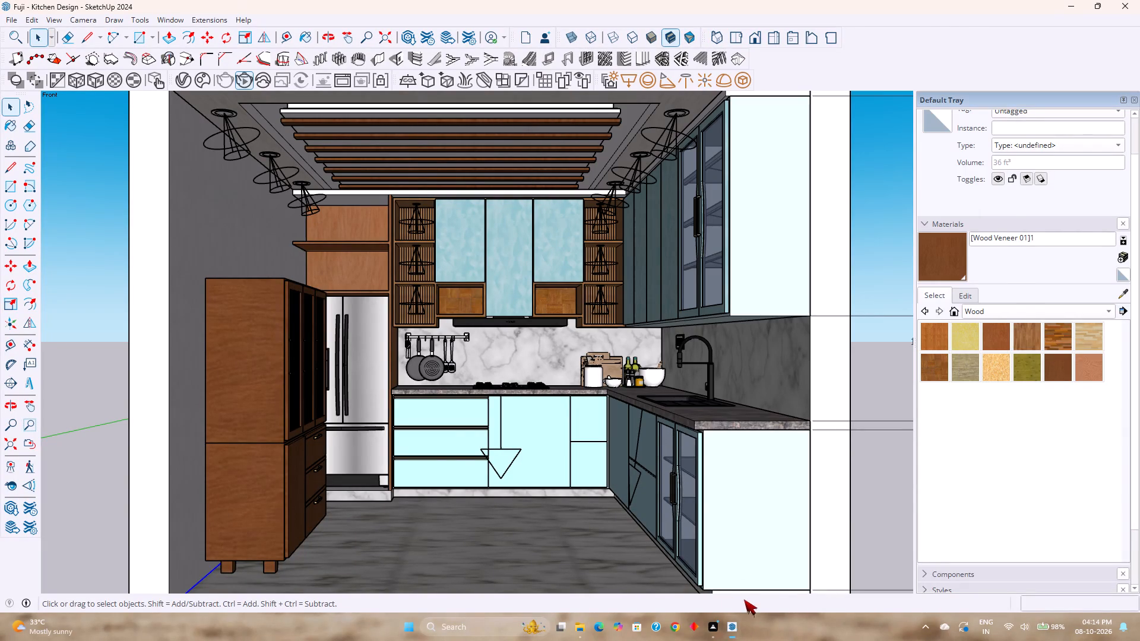
left_click(731, 592)
middle_click(551, 423, "shift")
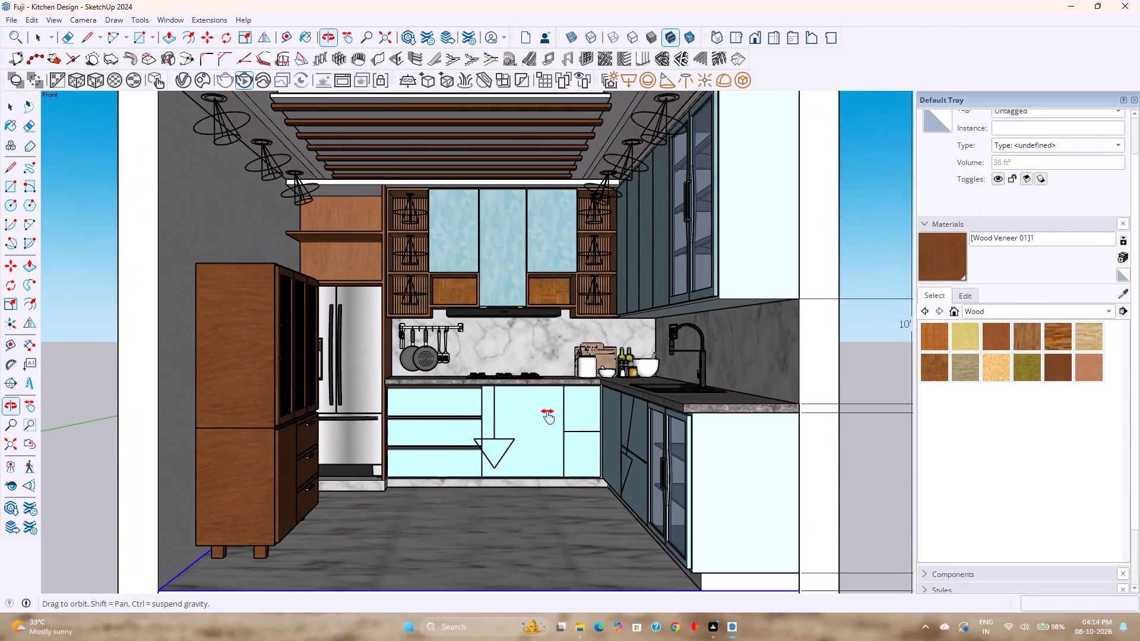
scroll(527, 409, "up", 2)
middle_click_drag(527, 409, 542, 418, "shift")
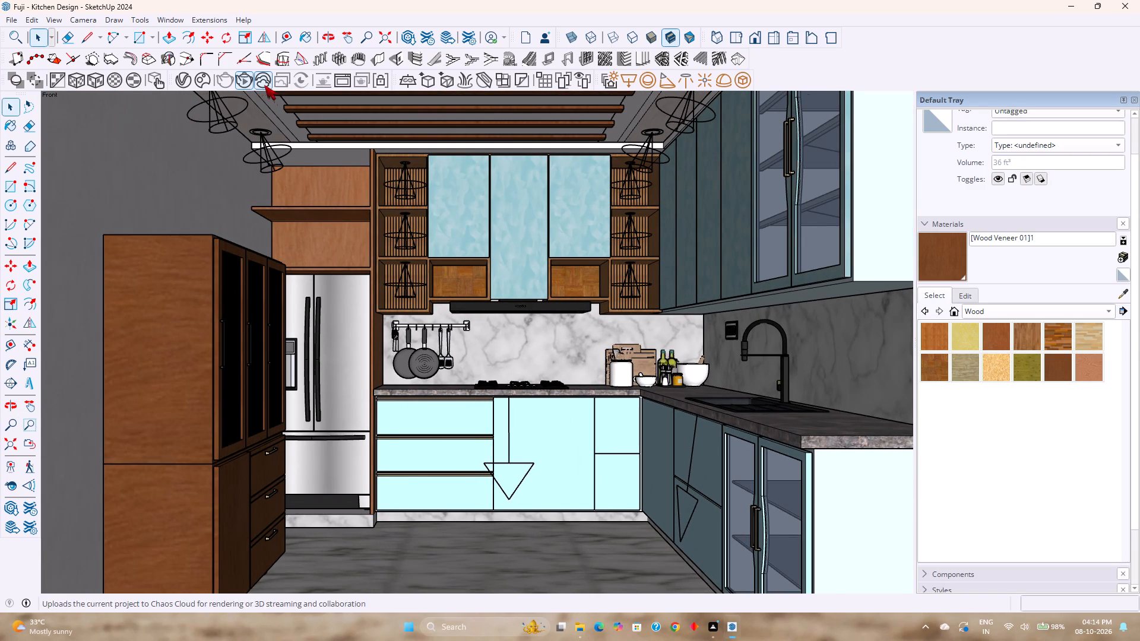
left_click(245, 80)
left_click(244, 88)
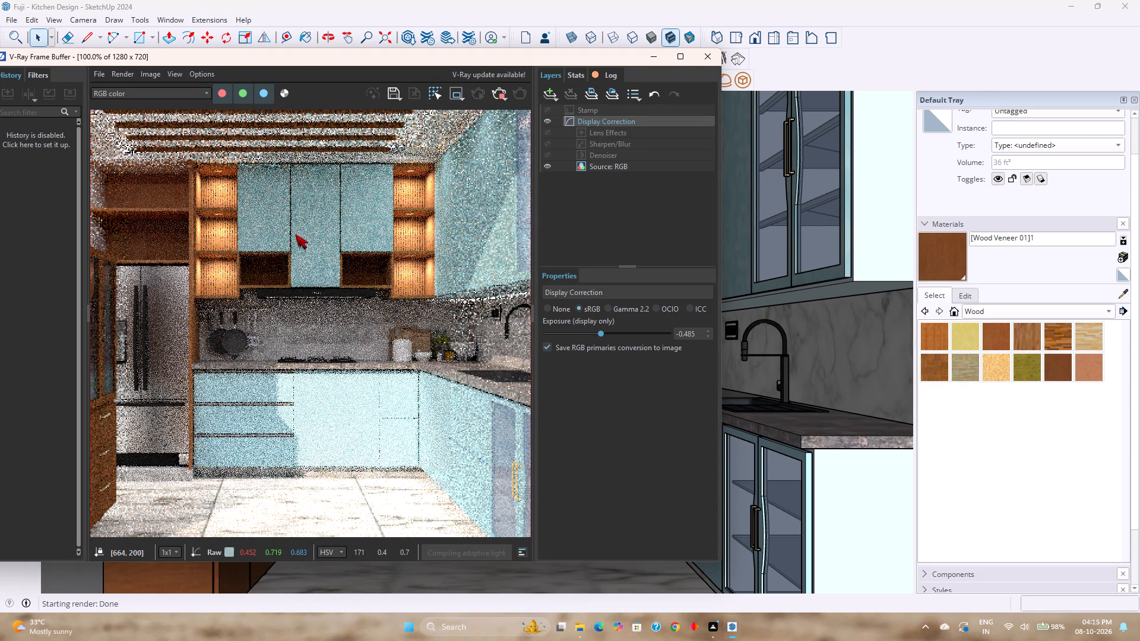
Stop the running kitchen render and start it again from the V-Ray Frame Buffer.
scroll(296, 237, "down", 2)
scroll(309, 291, "up", 1)
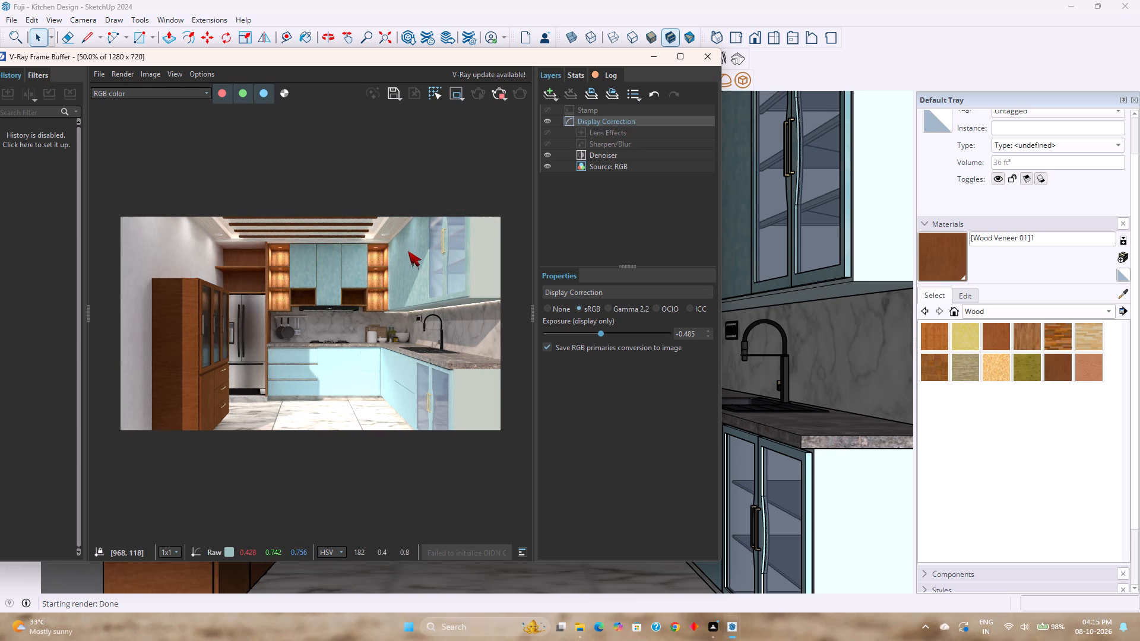
left_click(502, 97)
left_click(519, 96)
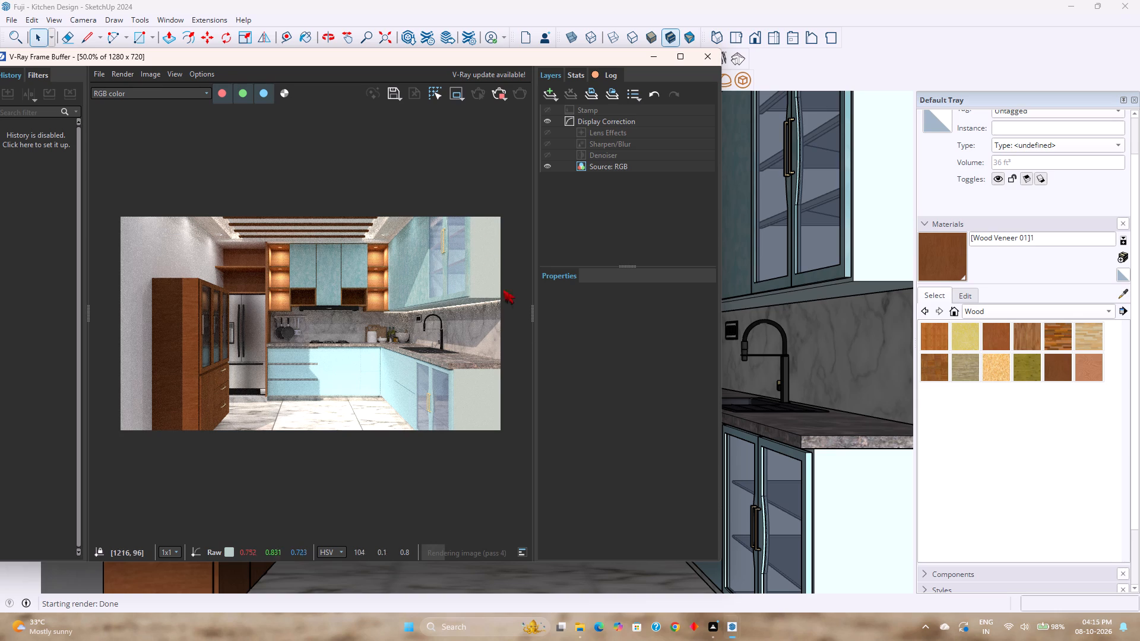
Widen the frame buffer and examine the kitchen render up close and as a whole while it finishes.
left_click_drag(723, 560, 781, 573)
scroll(350, 401, "up", 1)
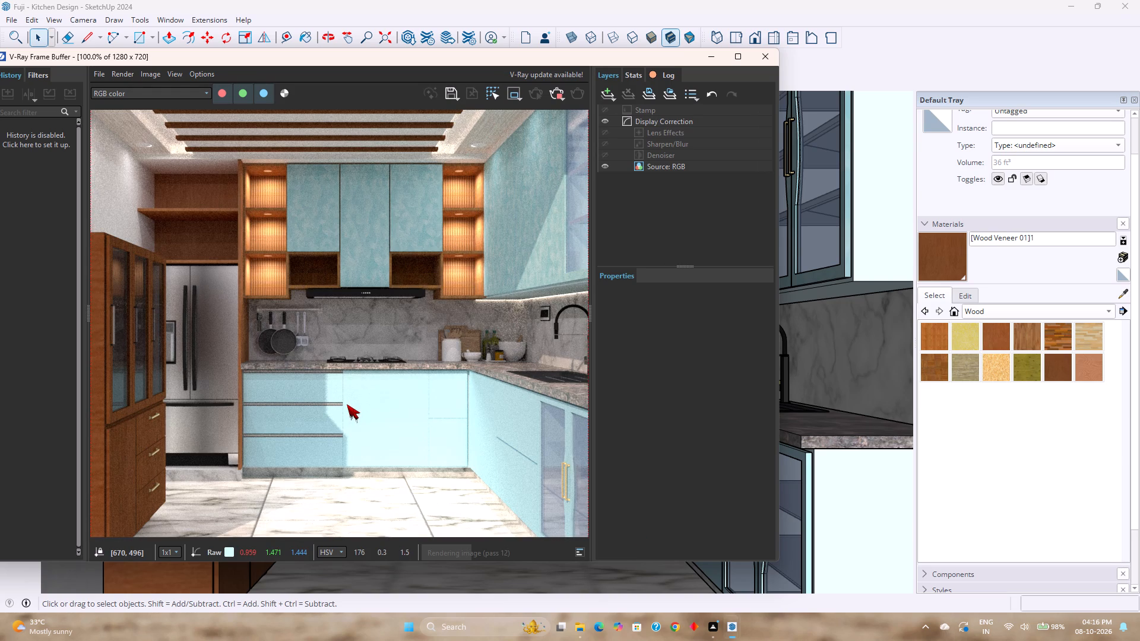
scroll(347, 404, "down", 1)
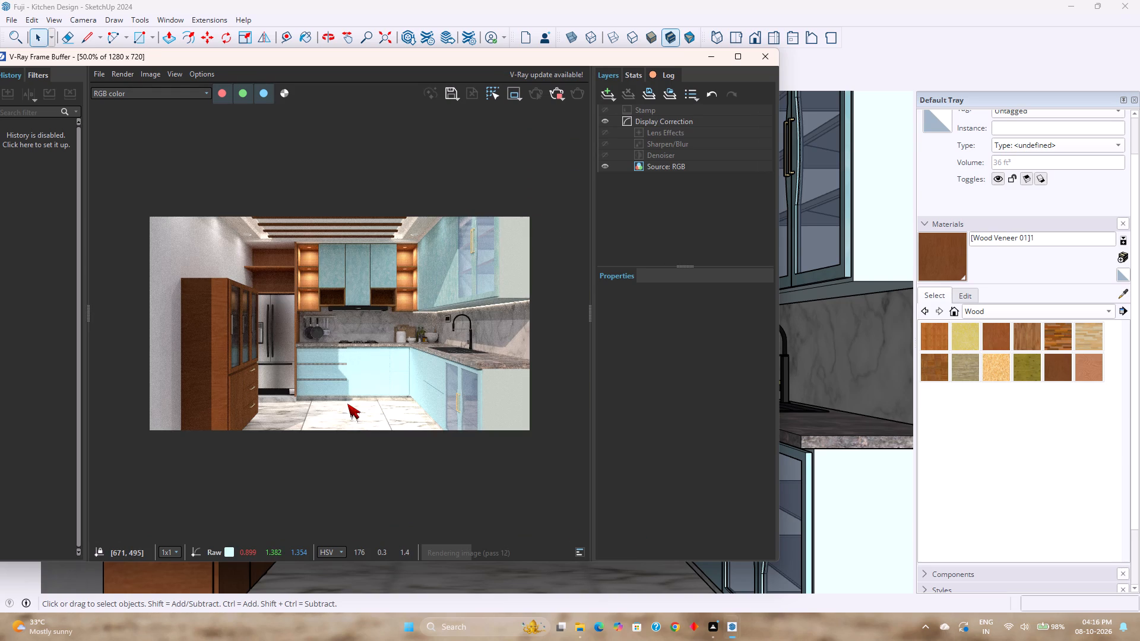
scroll(349, 404, "up", 1)
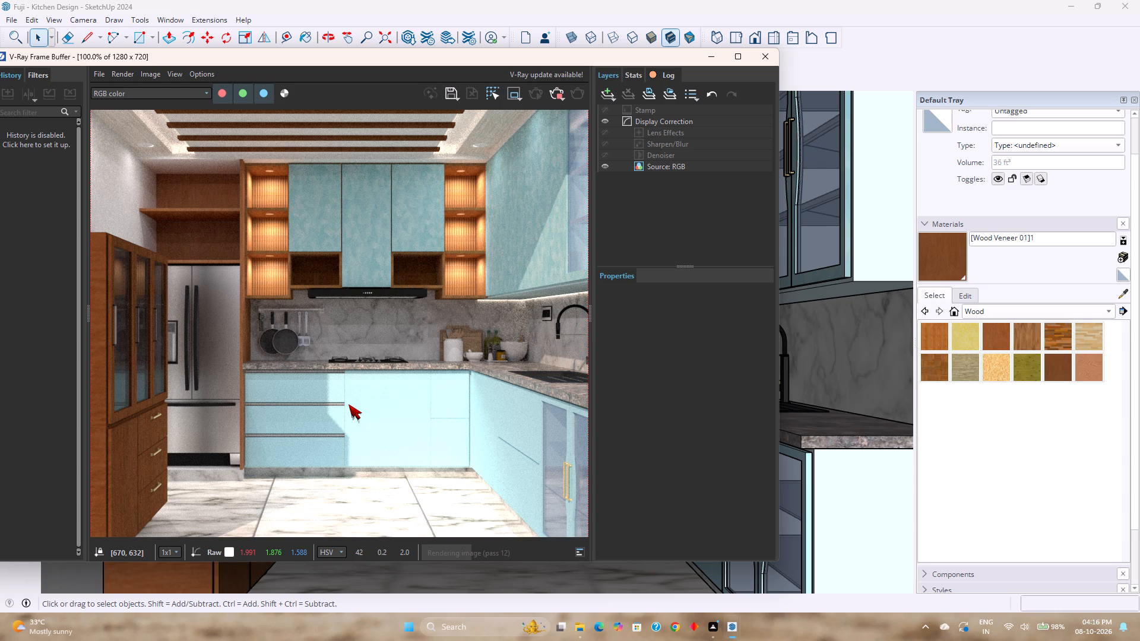
scroll(349, 404, "down", 1)
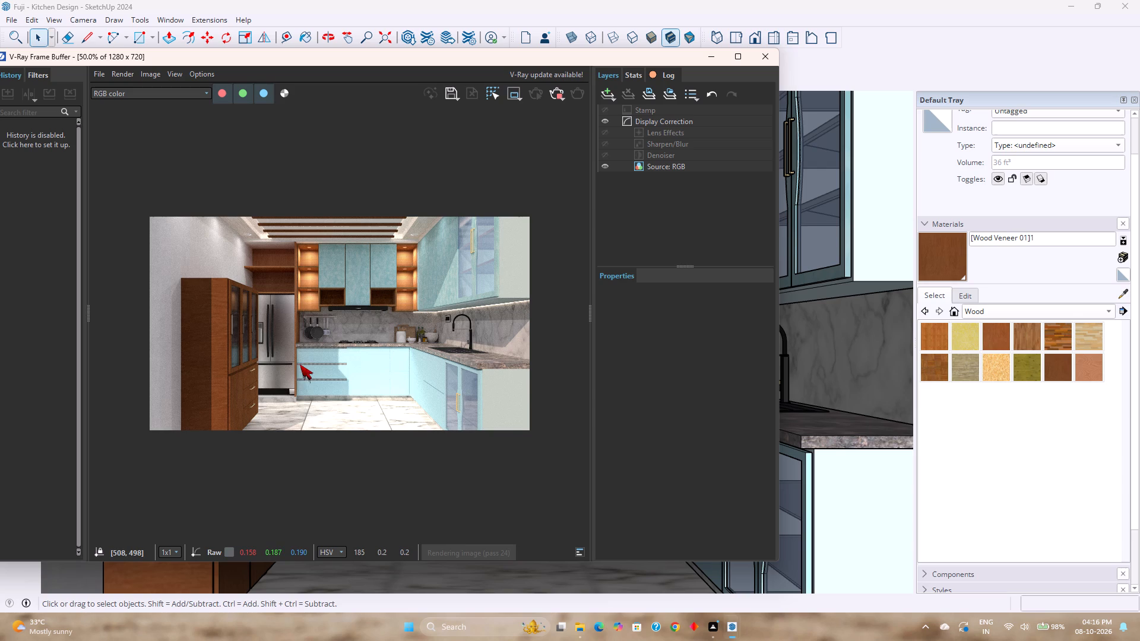
scroll(300, 394, "up", 1)
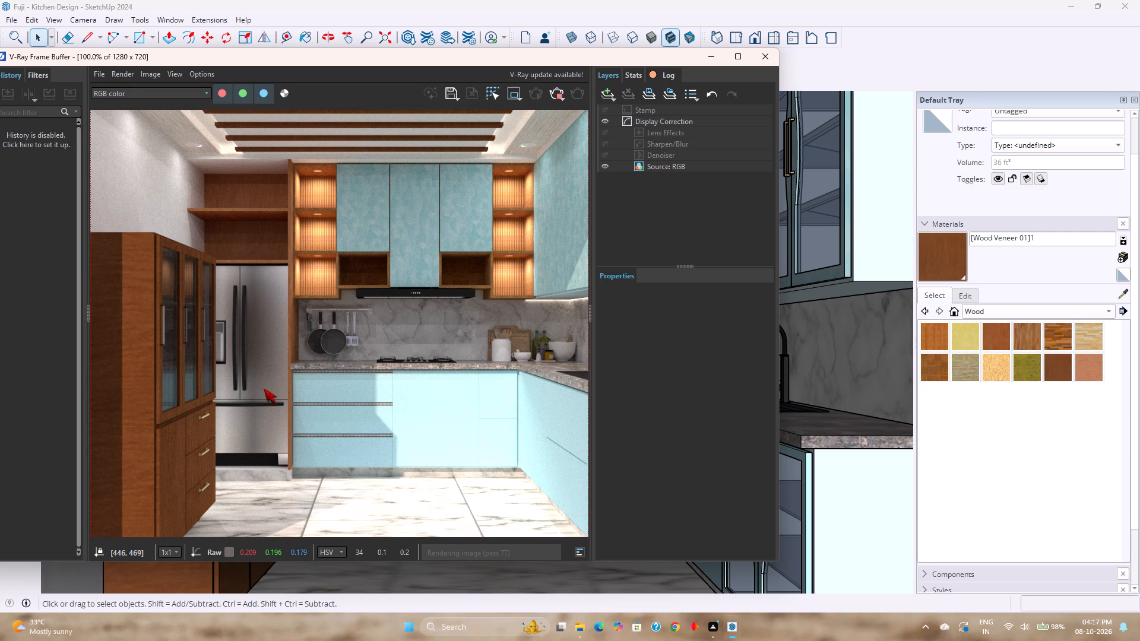
scroll(263, 389, "down", 1)
scroll(263, 389, "up", 1)
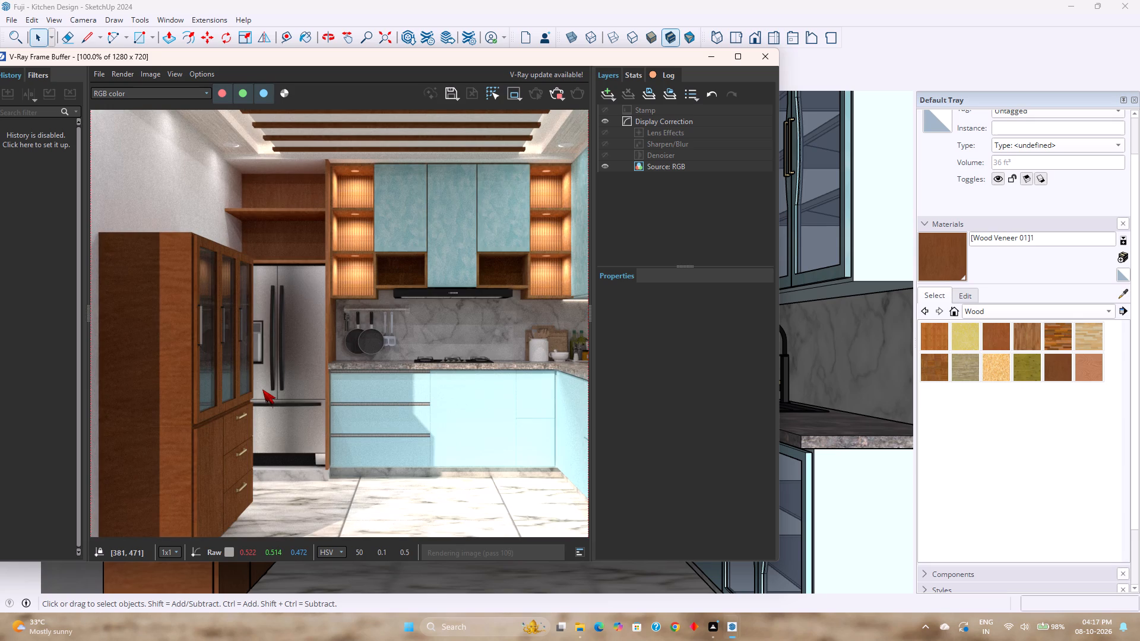
scroll(262, 390, "down", 1)
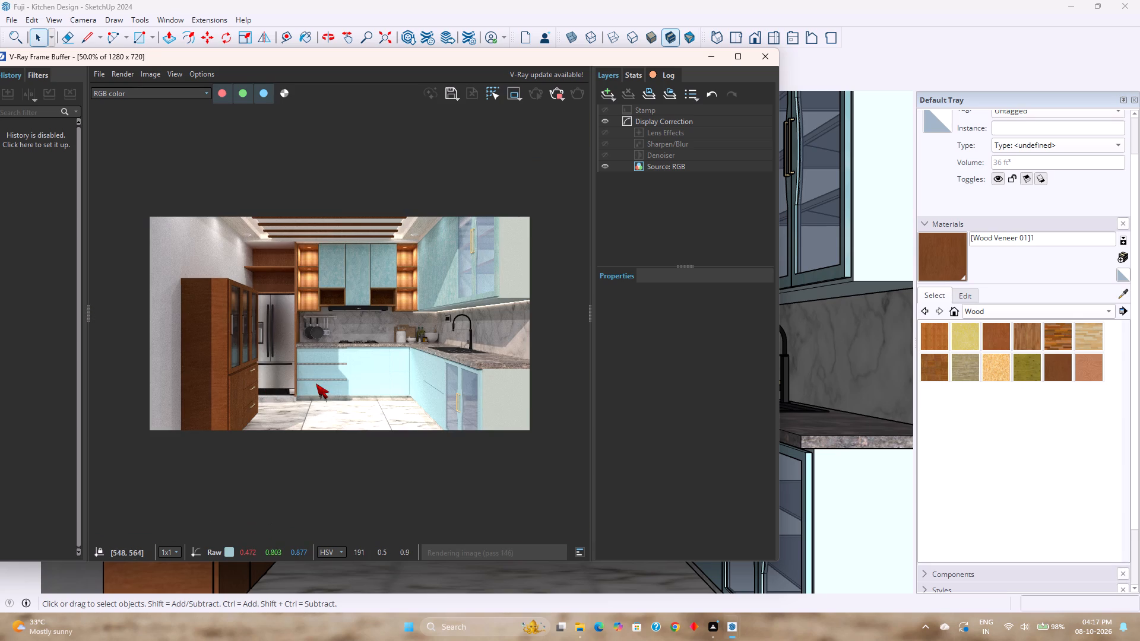
scroll(318, 382, "up", 1)
scroll(318, 382, "down", 1)
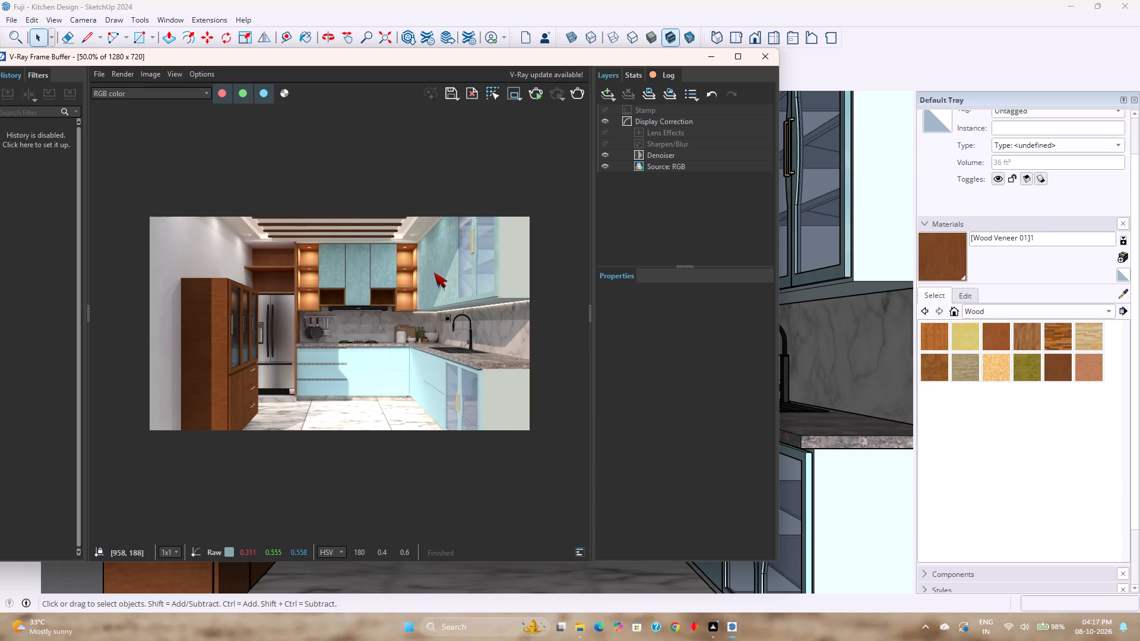
Save the finished render to the Downloads folder as a JPEG image named Fuji Kitchen Design-3.
left_click(452, 98)
left_click(45, 205)
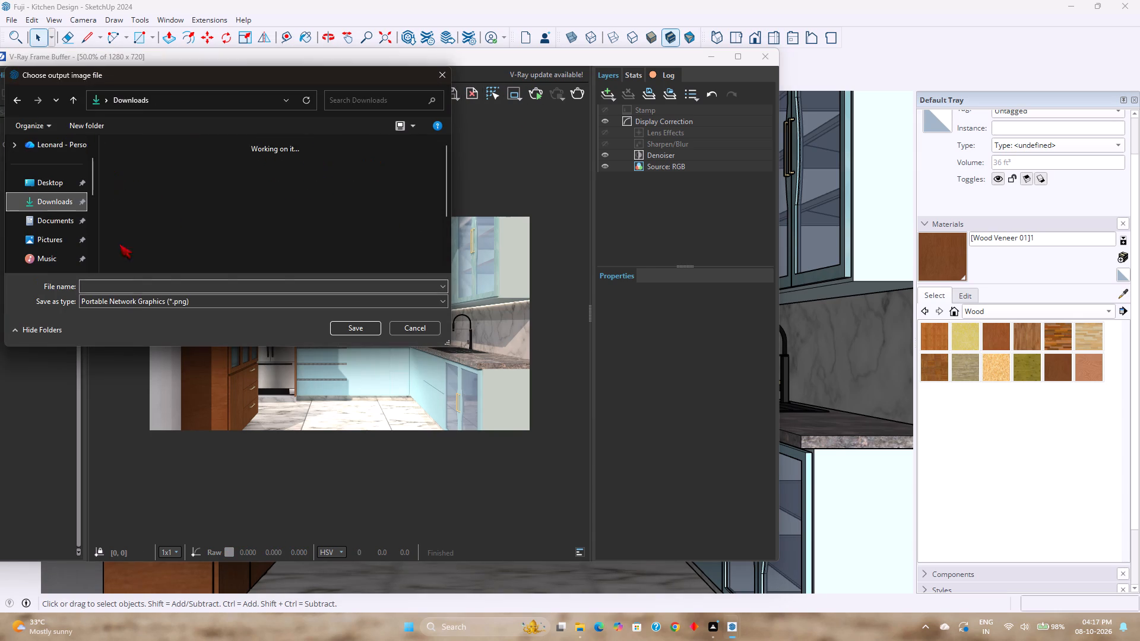
left_click(194, 300)
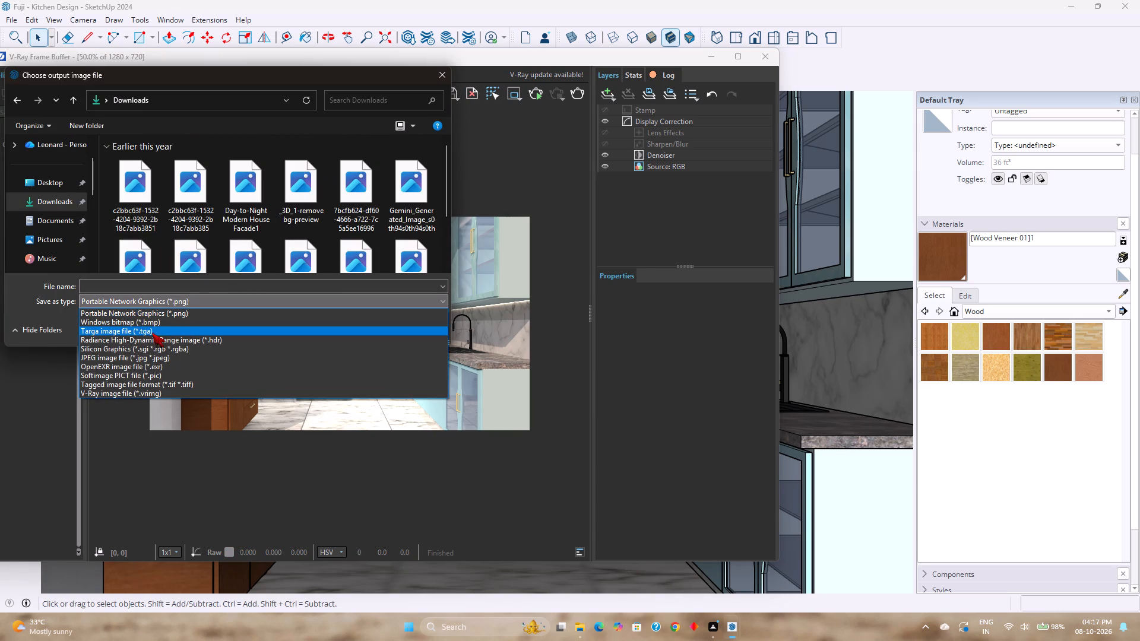
left_click(140, 354)
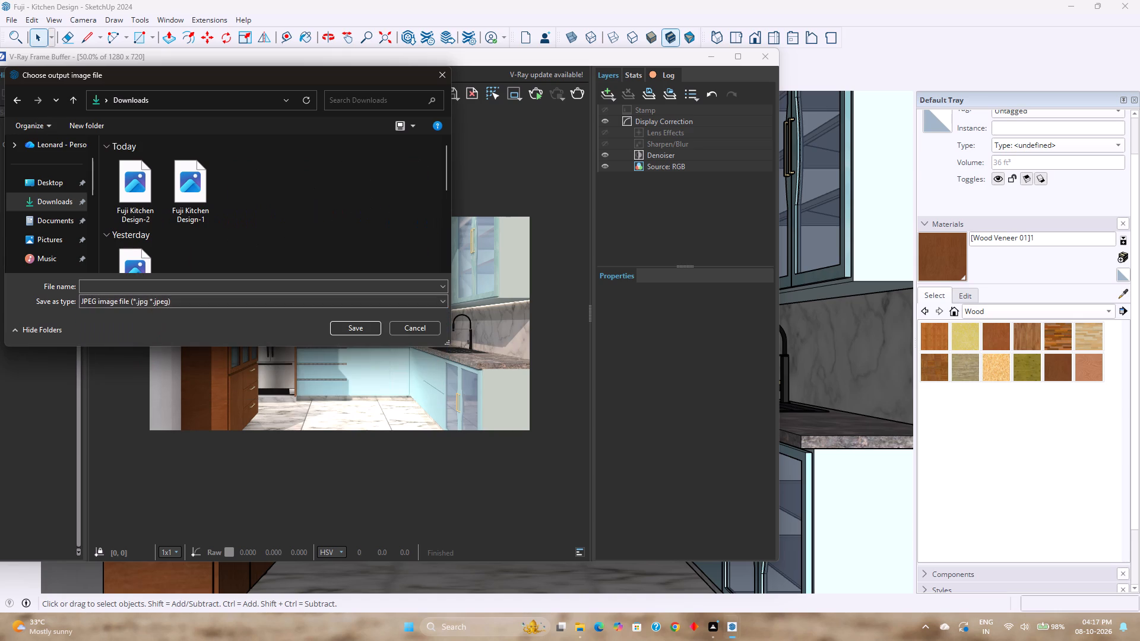
left_click(145, 204)
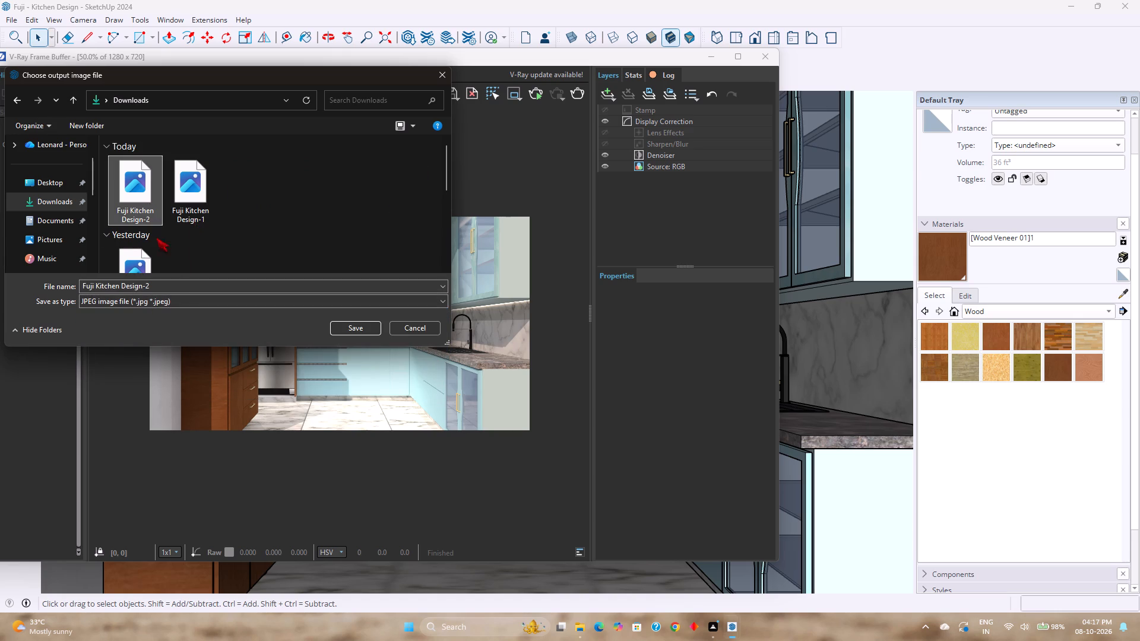
left_click(173, 292)
left_click(170, 285)
key("BackSpace")
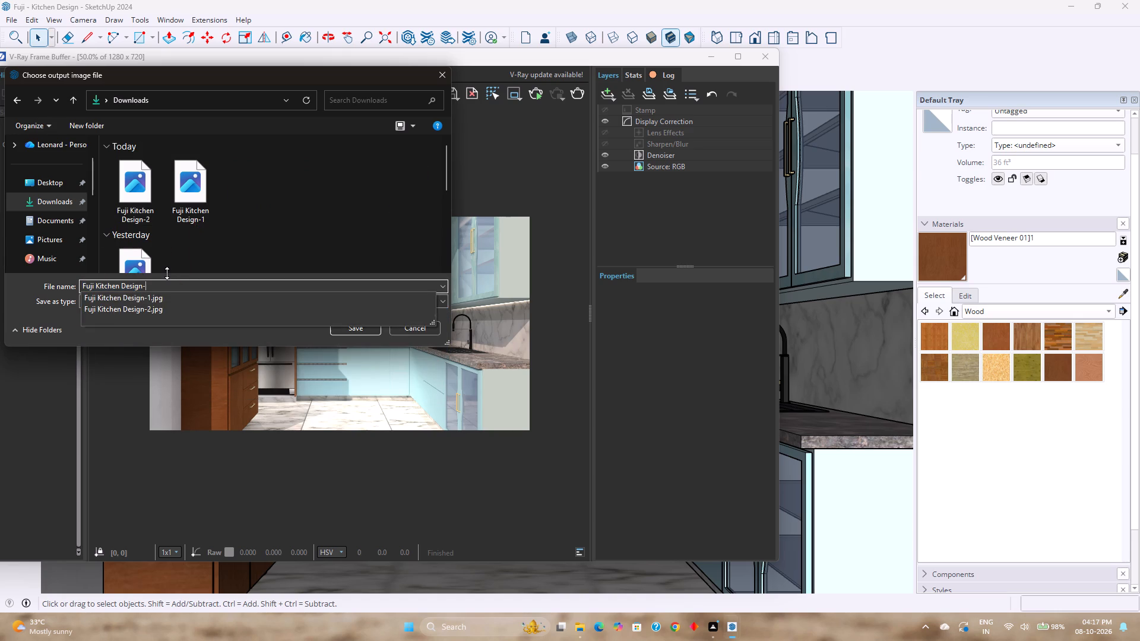
key("3")
right_click(328, 320)
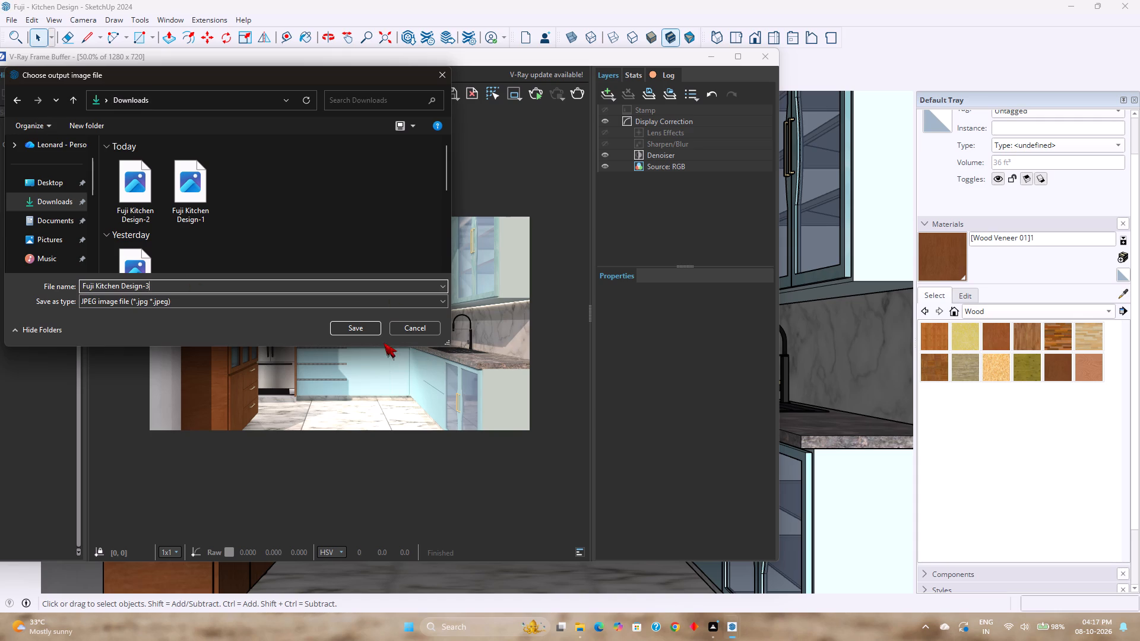
left_click(362, 329)
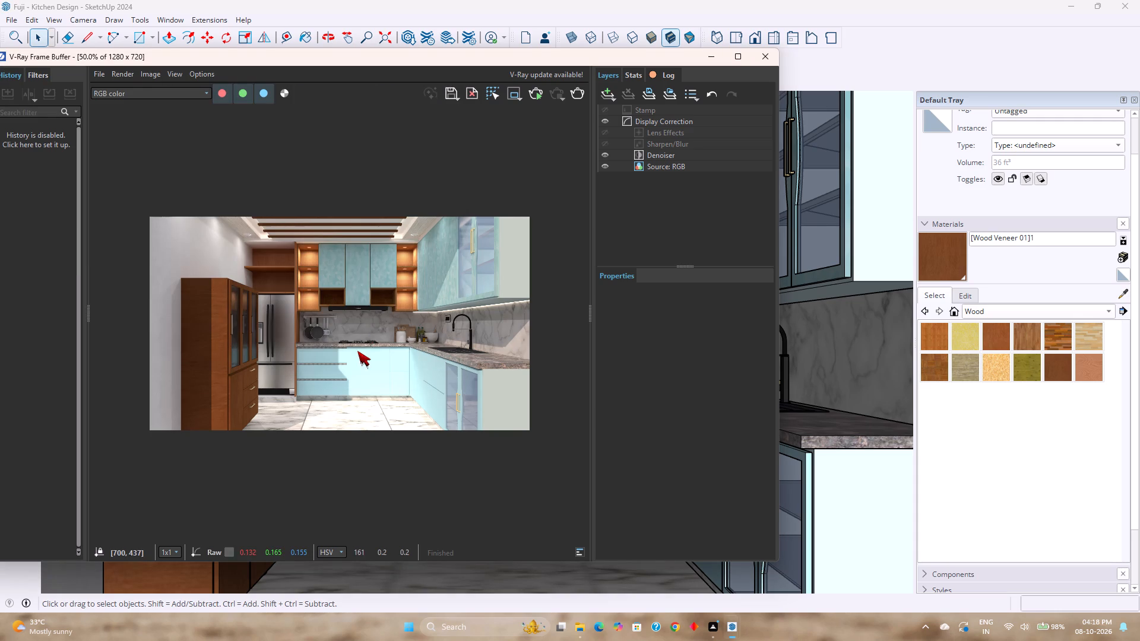
Inspect the finished render's cabinets and backsplash up close, and close the V-Ray Frame Buffer.
scroll(359, 352, "up", 1)
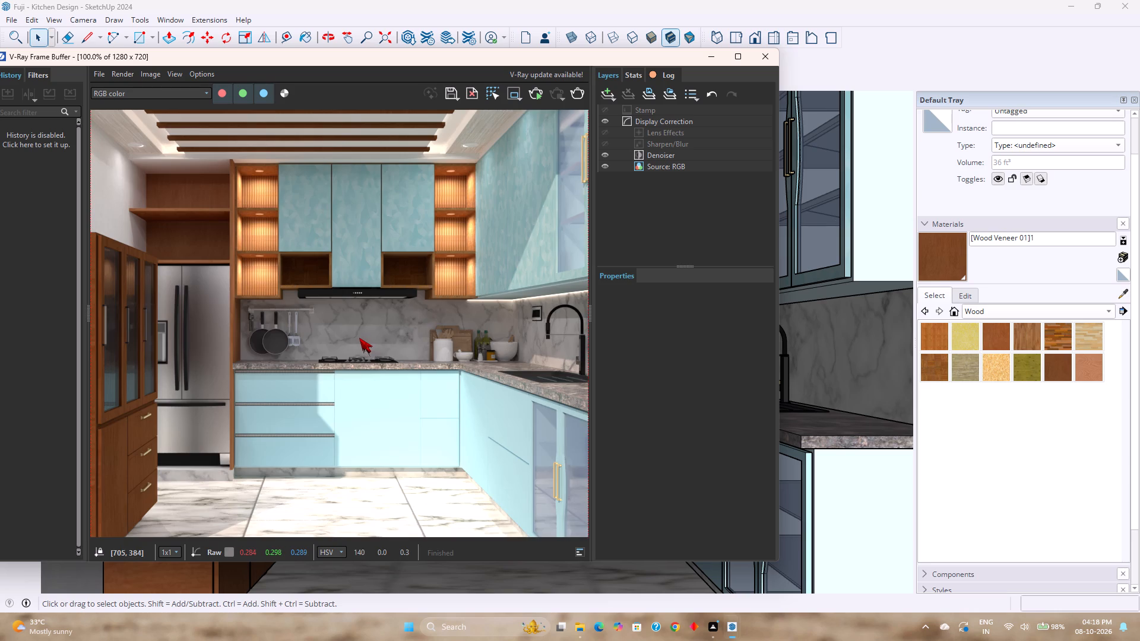
scroll(359, 338, "up", 2)
scroll(359, 338, "down", 3)
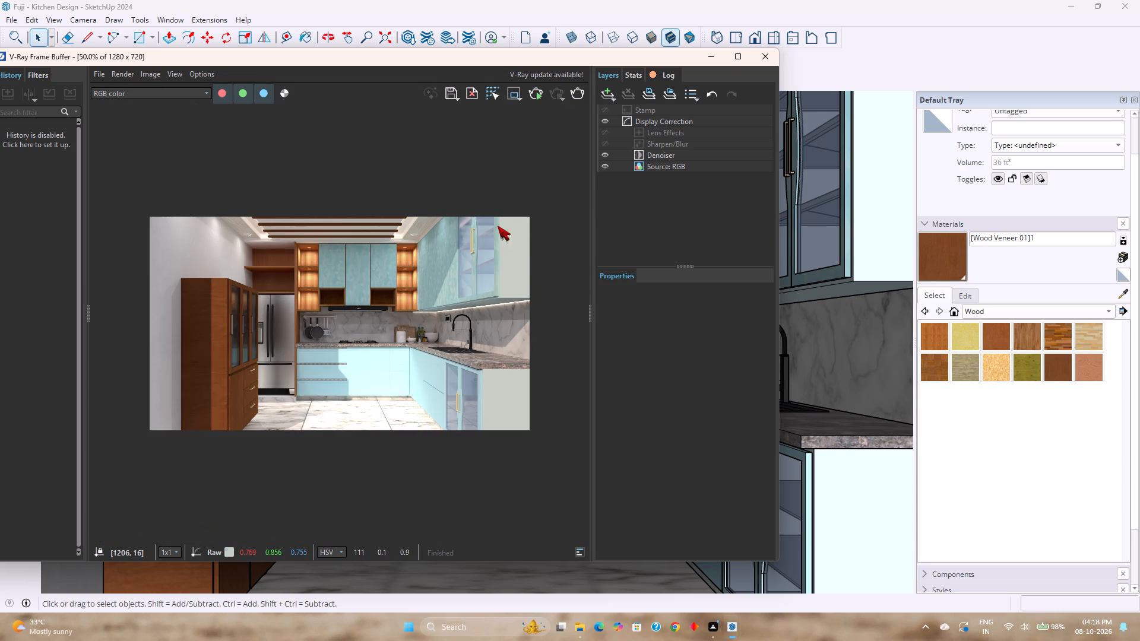
left_click(761, 56)
Examine the kitchen model from farther back and from several angles around its open front.
scroll(593, 357, "down", 1)
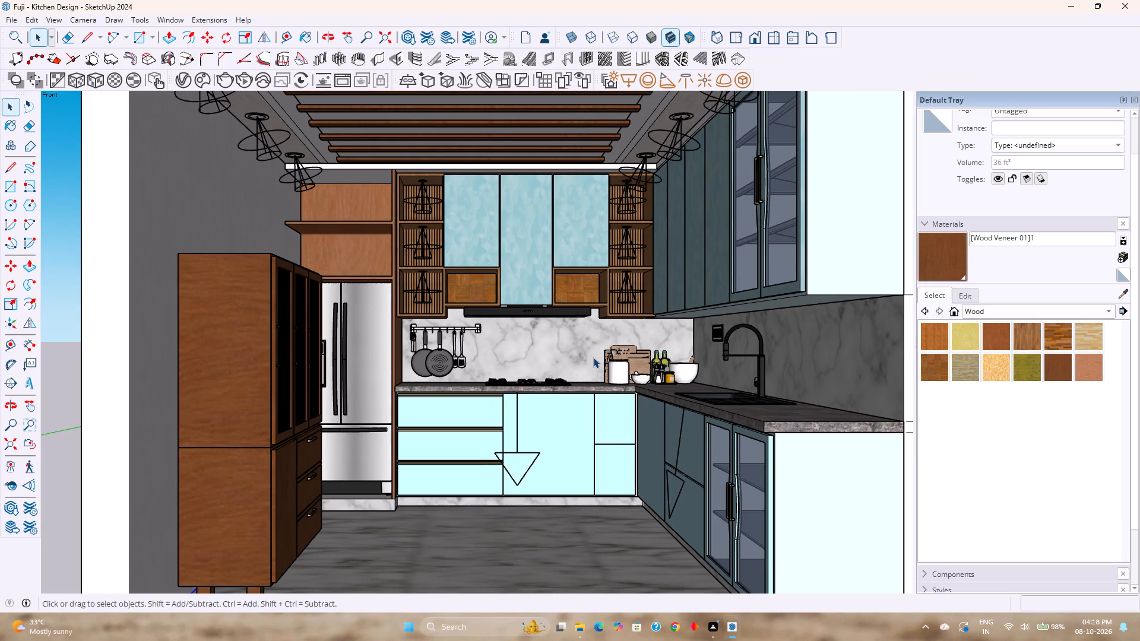
scroll(564, 412, "down", 1)
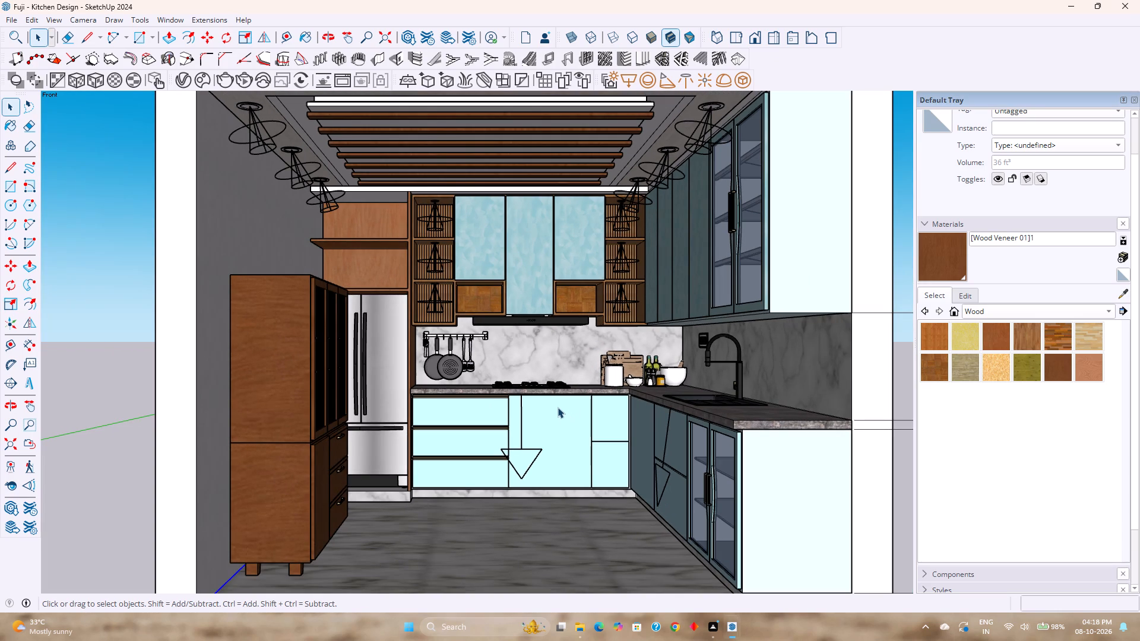
middle_click_drag(577, 418, 547, 424)
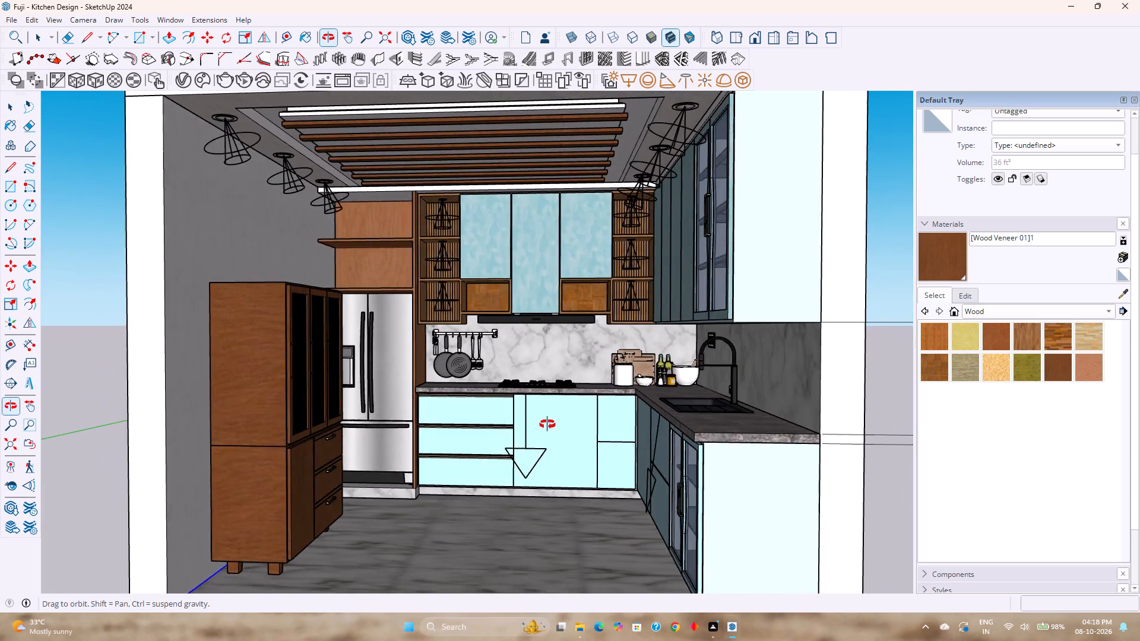
middle_click_drag(547, 424, 565, 440)
middle_click_drag(632, 410, 527, 406, "shift")
scroll(528, 402, "down", 1)
middle_click_drag(528, 402, 536, 382, "shift")
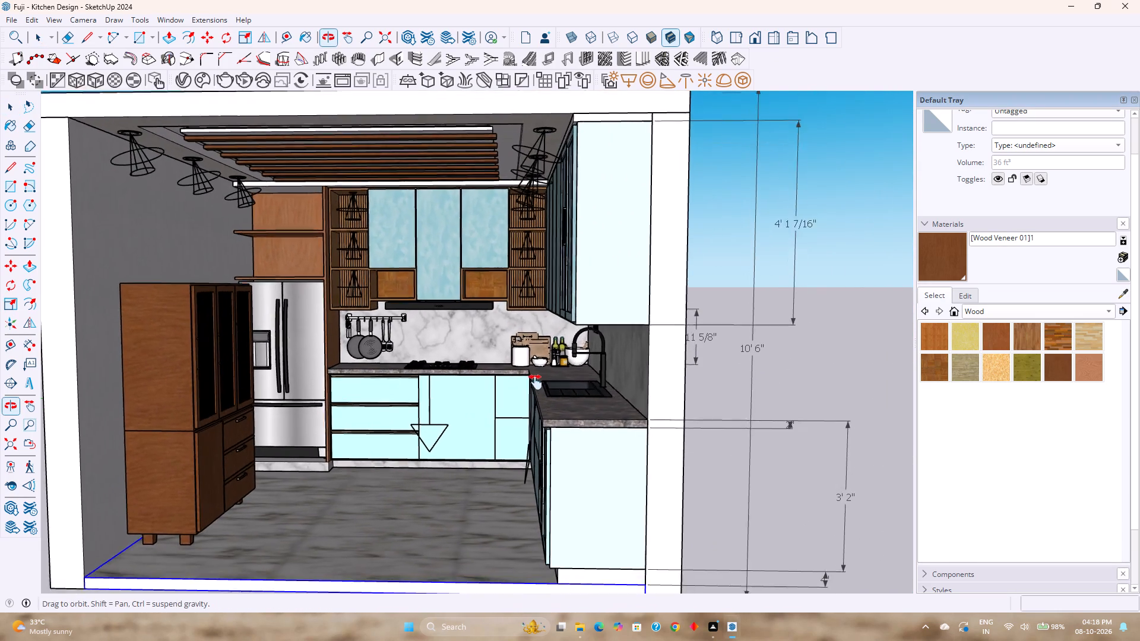
middle_click_drag(536, 382, 566, 393, "shift")
middle_click_drag(581, 396, 586, 396)
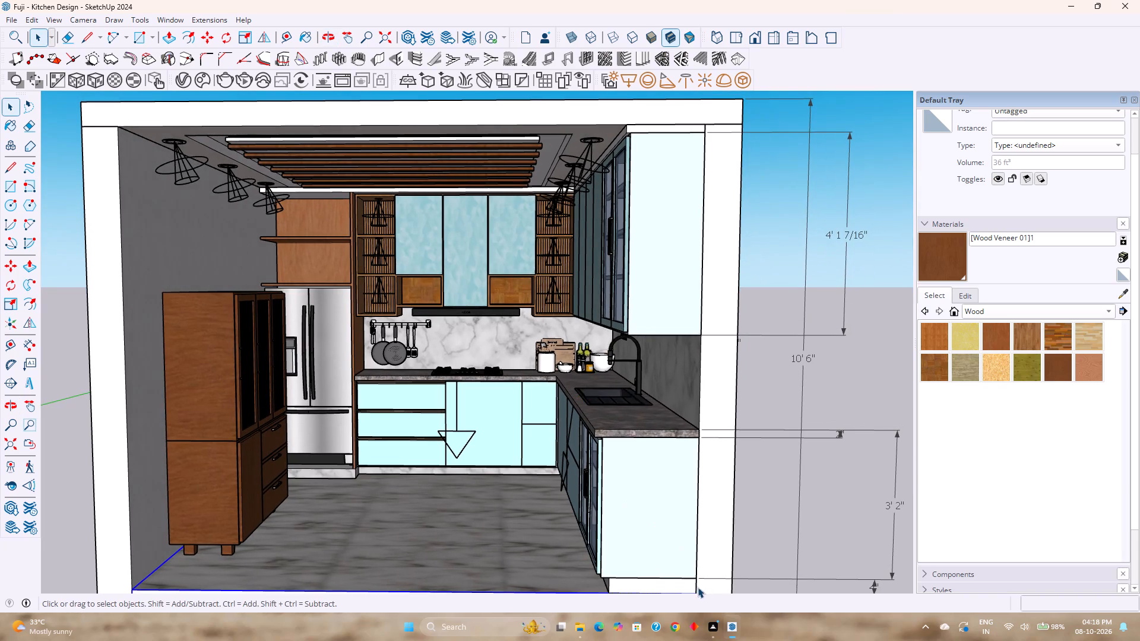